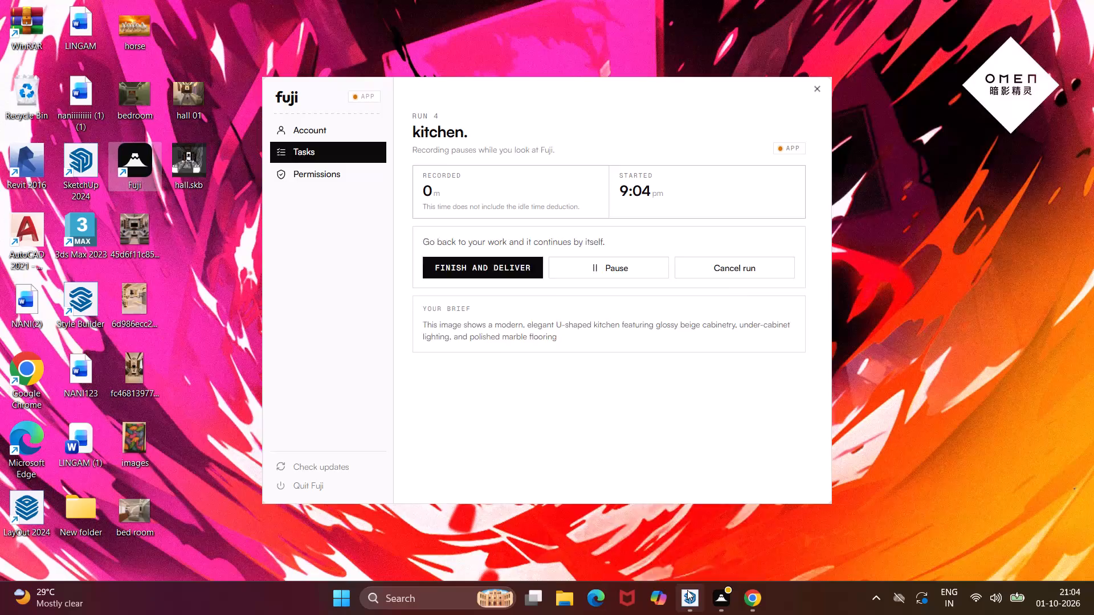
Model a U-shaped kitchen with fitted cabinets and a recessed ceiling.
Switch to SketchUp and delete the default human figure near the origin.
left_click(687, 590)
left_click_drag(495, 238, 415, 425)
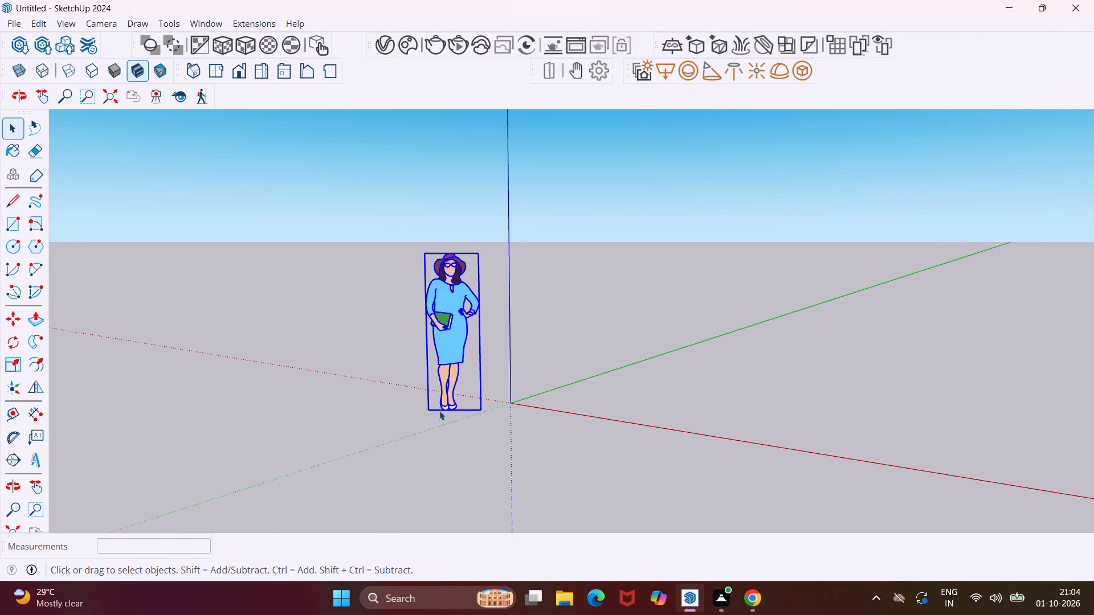
key("Delete")
Draw a 10' by 15' rectangle on the ground beside the origin.
middle_click_drag(571, 436, 534, 457)
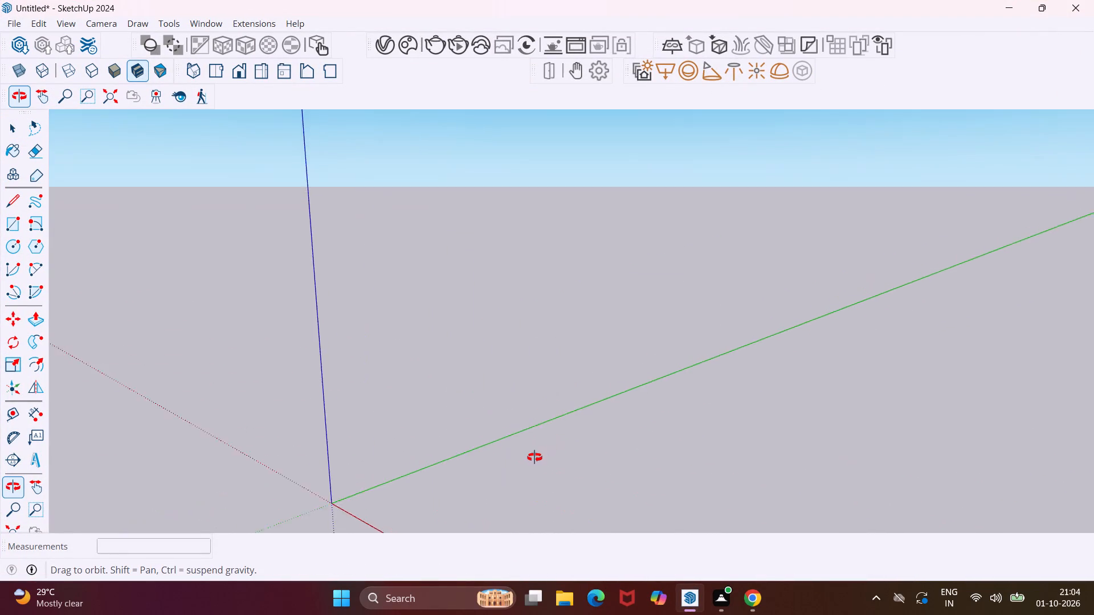
middle_click_drag(534, 457, 513, 441)
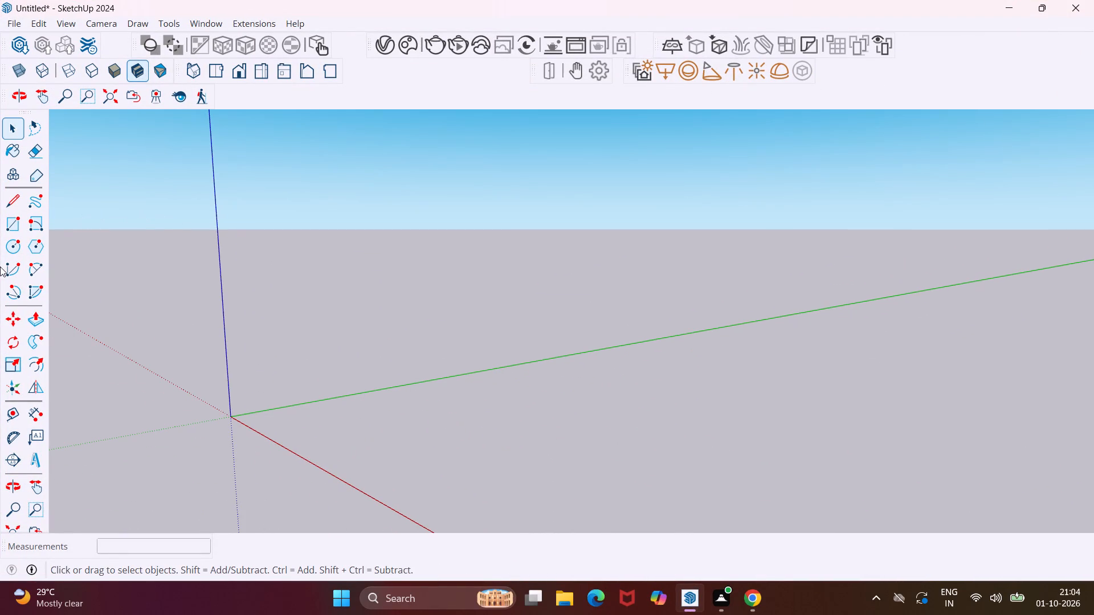
left_click(10, 227)
left_click(293, 425)
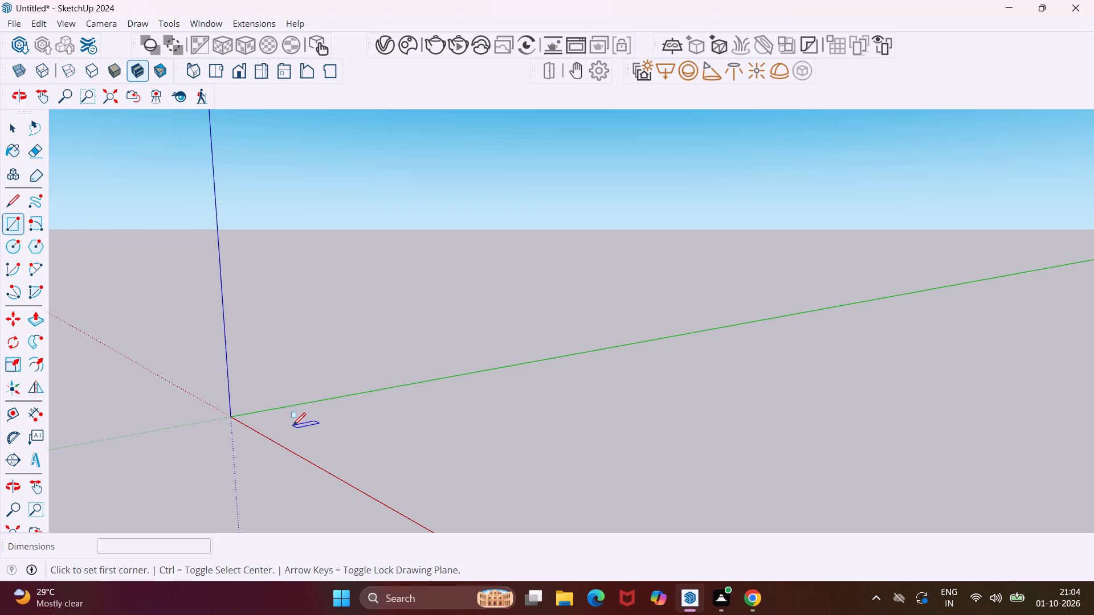
left_click(582, 429)
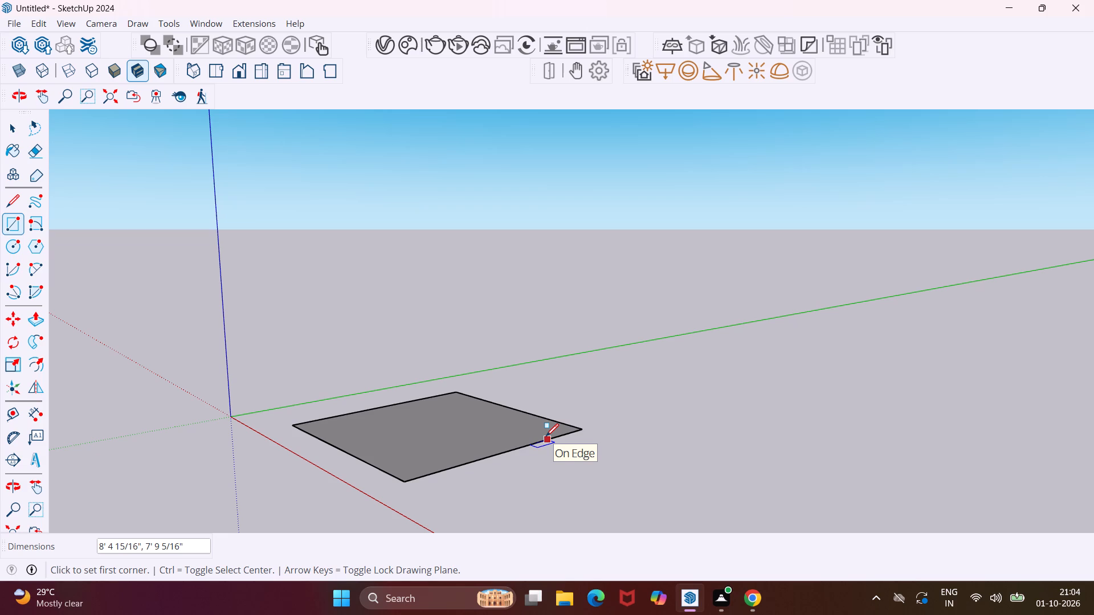
type("10',")
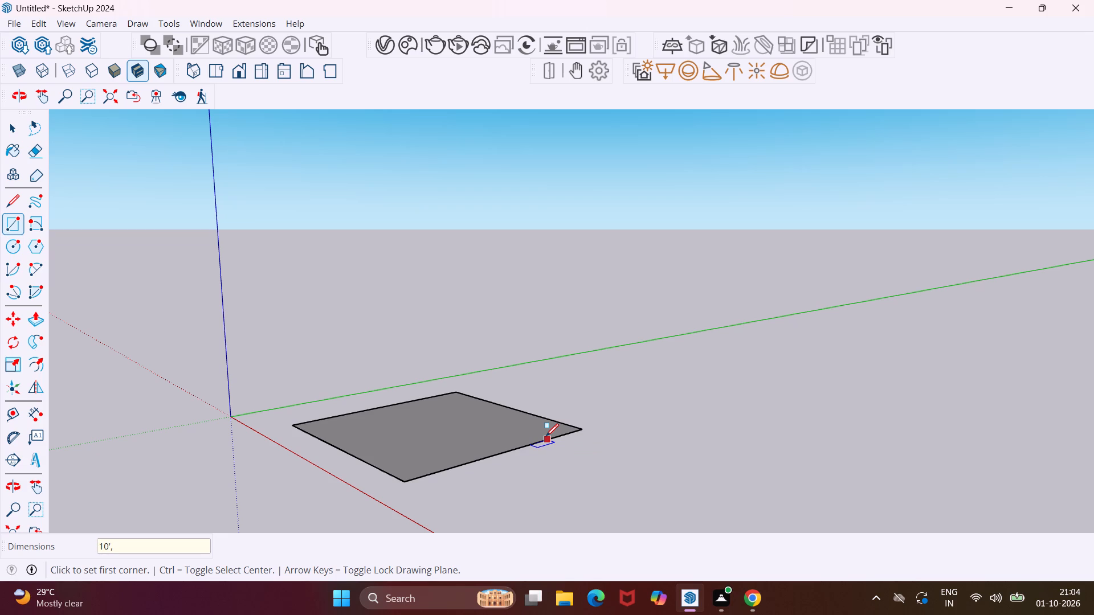
type("15")
key("apostrophe")
key("Return")
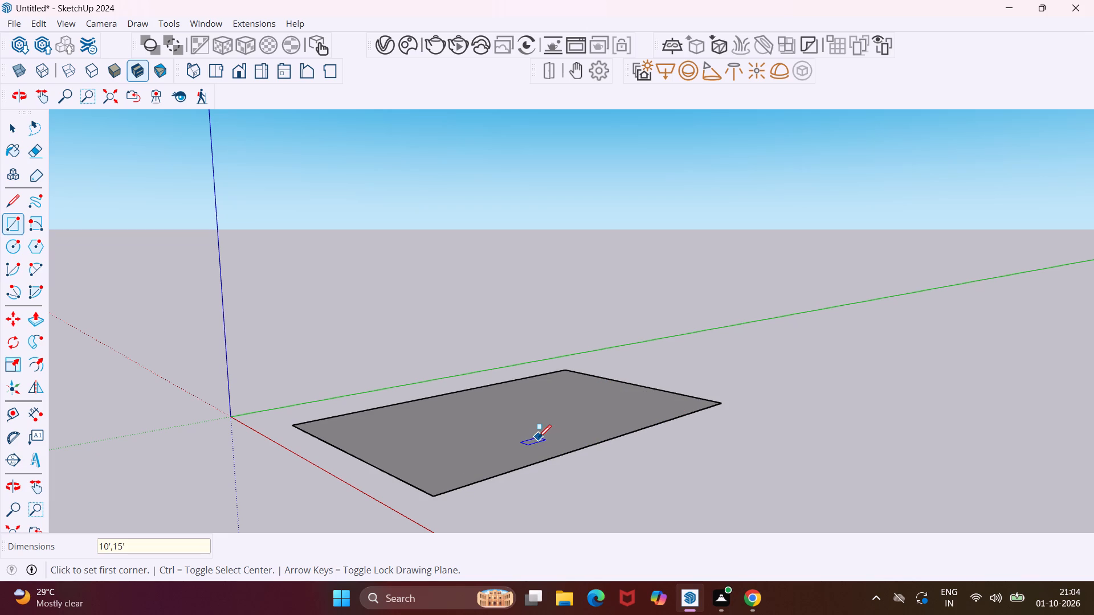
Offset the rectangle's outline outward by 9" to form the wall thickness.
middle_click_drag(538, 437, 636, 473)
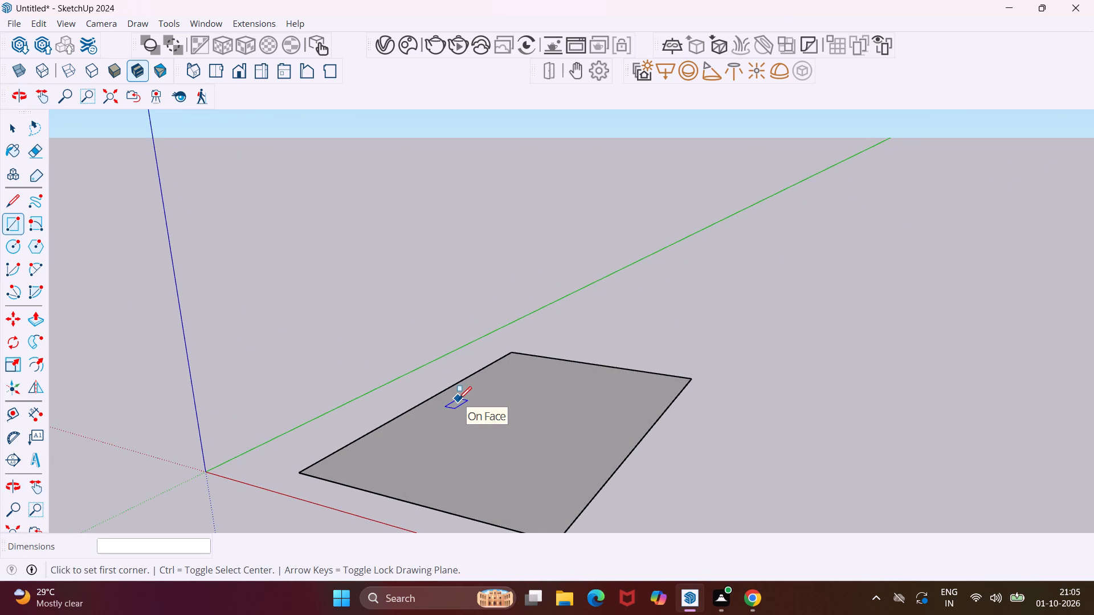
key("Escape")
key("space")
left_click(466, 448)
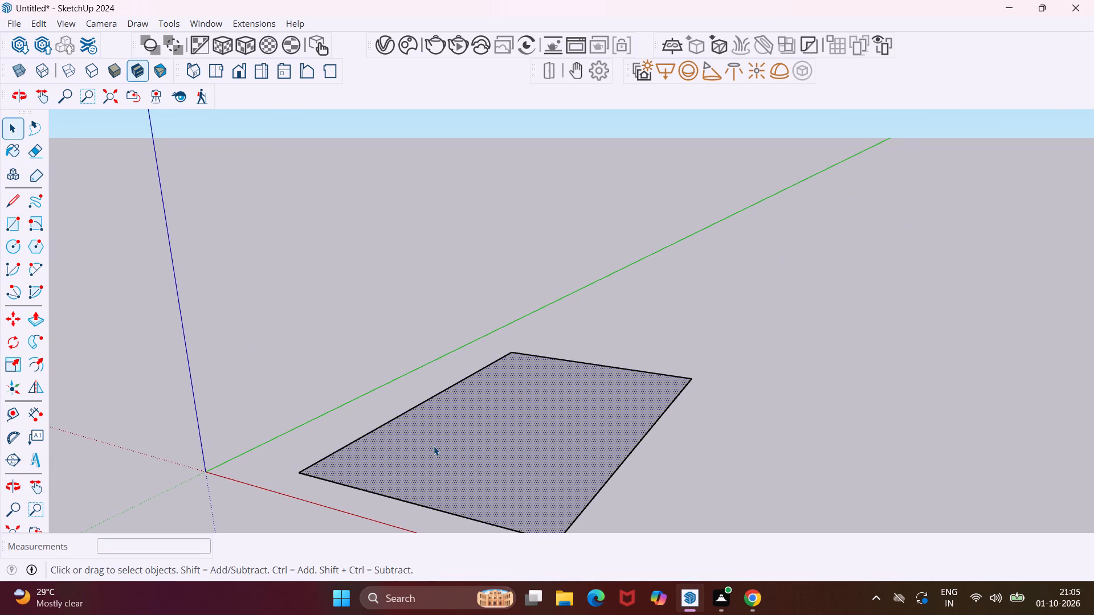
left_click(39, 366)
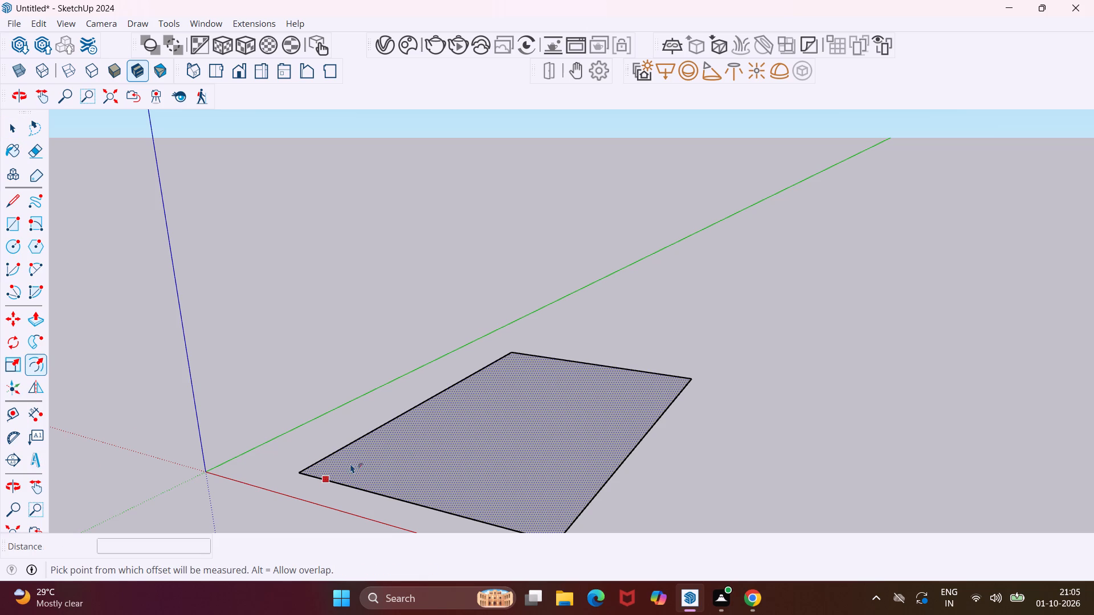
left_click(342, 452)
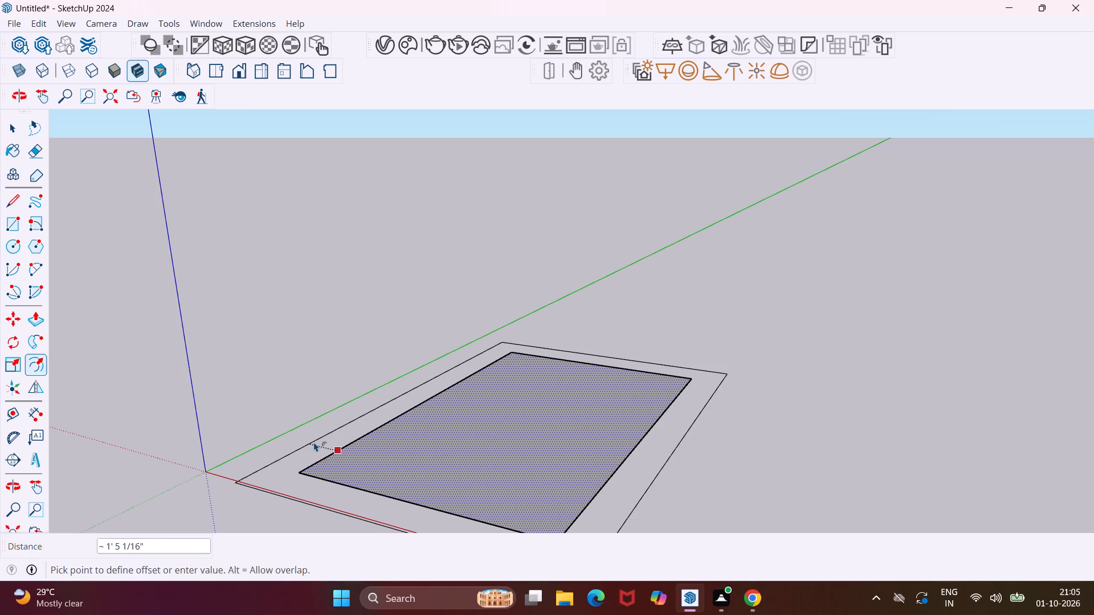
key("9")
key("shift+quotedbl")
key("Return")
key("Escape")
key("space")
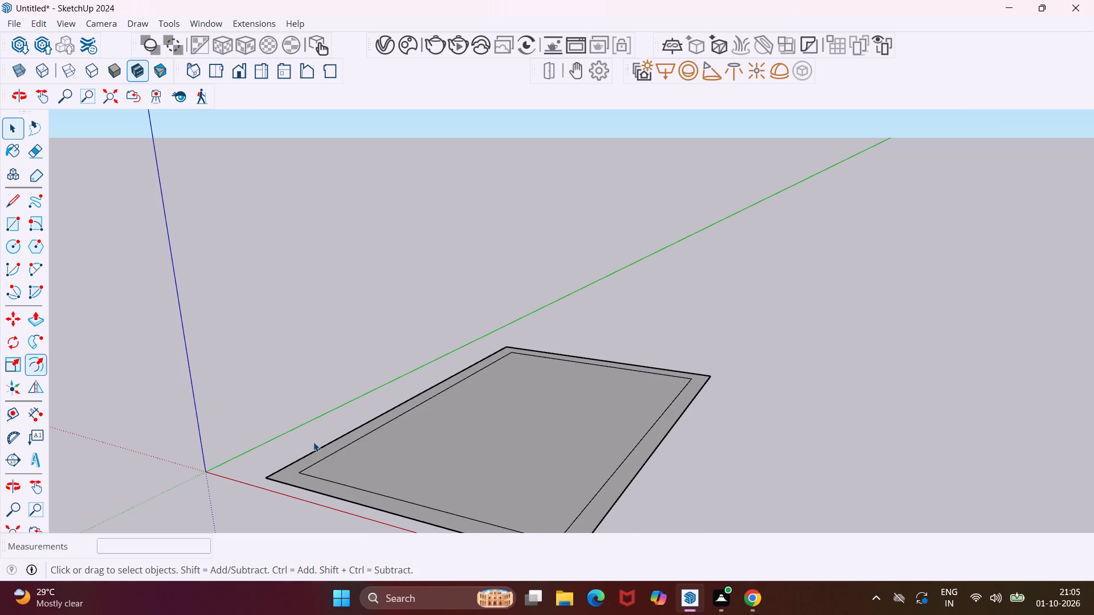
Move the outer short edge beside the red axis inward until it aligns with the inner rectangle's edge.
scroll(255, 422, "down", 4)
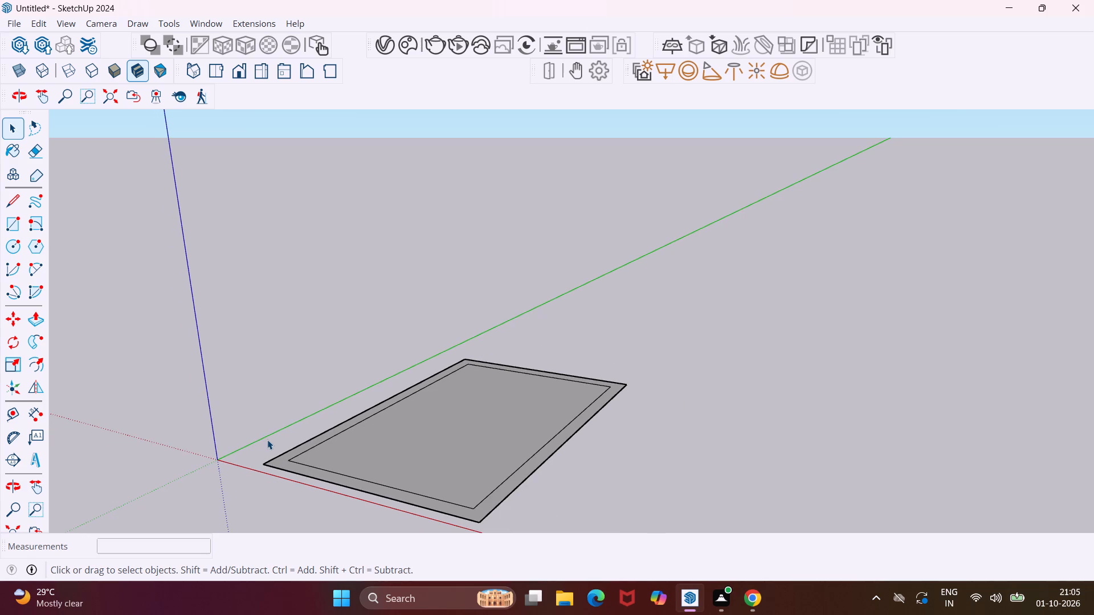
scroll(317, 486, "up", 1)
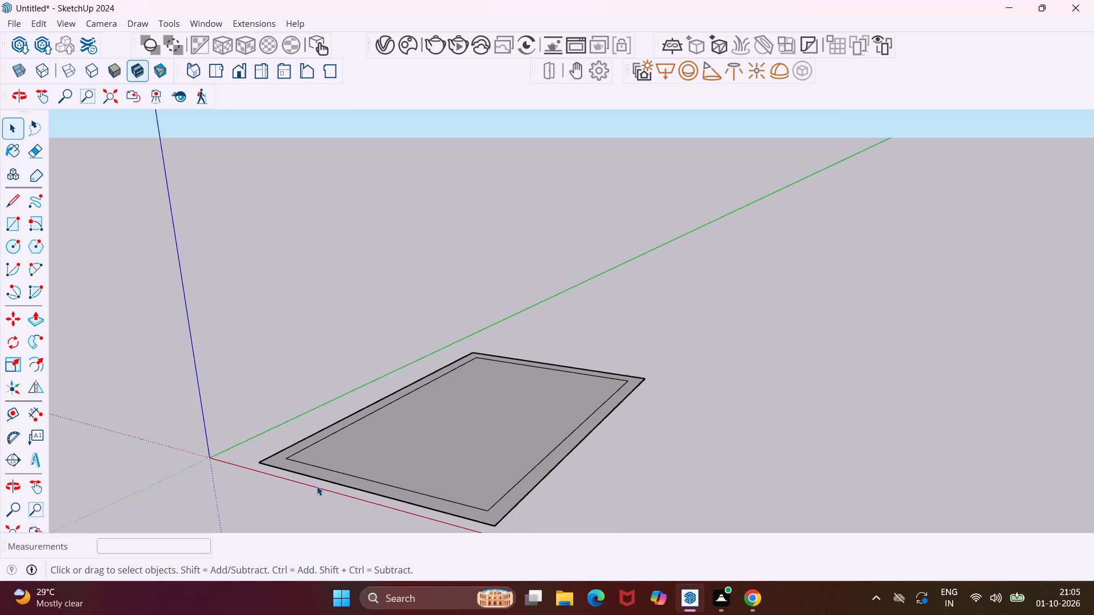
scroll(317, 486, "up", 7)
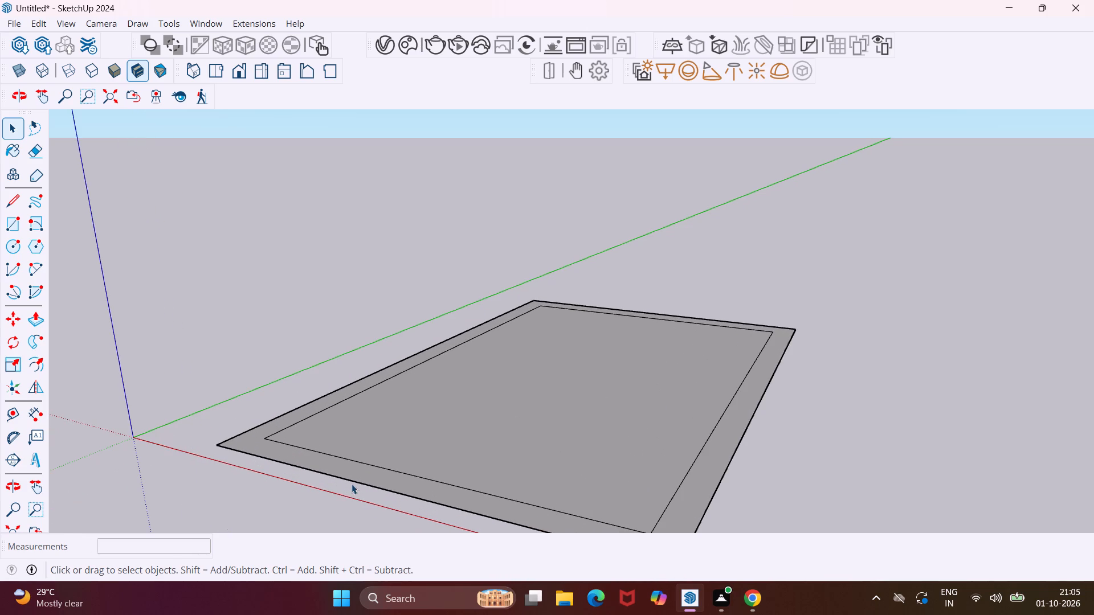
left_click(361, 484)
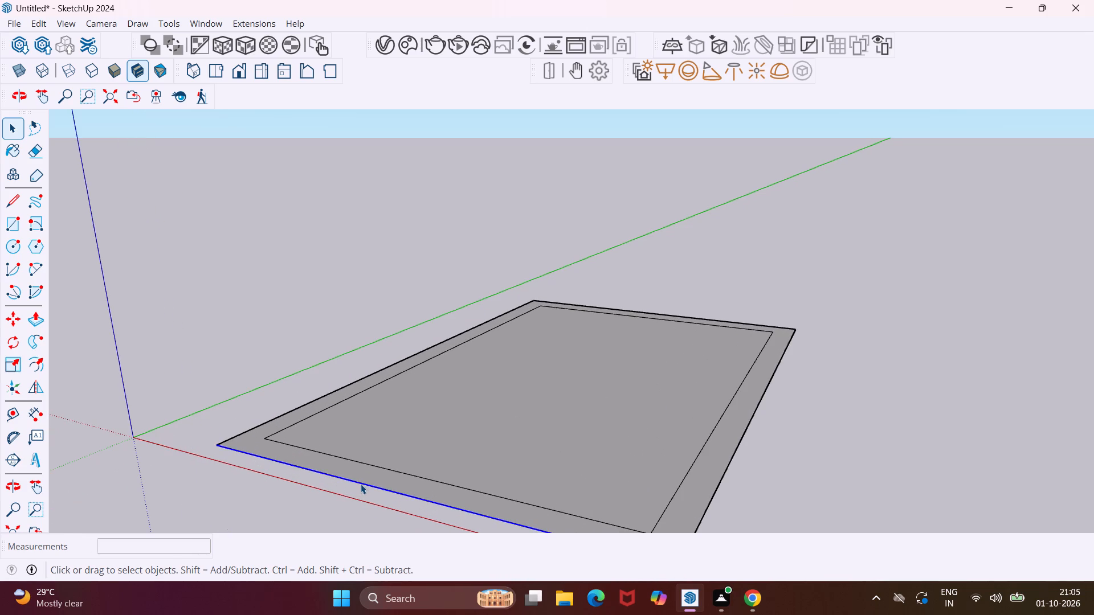
scroll(354, 463, "down", 5)
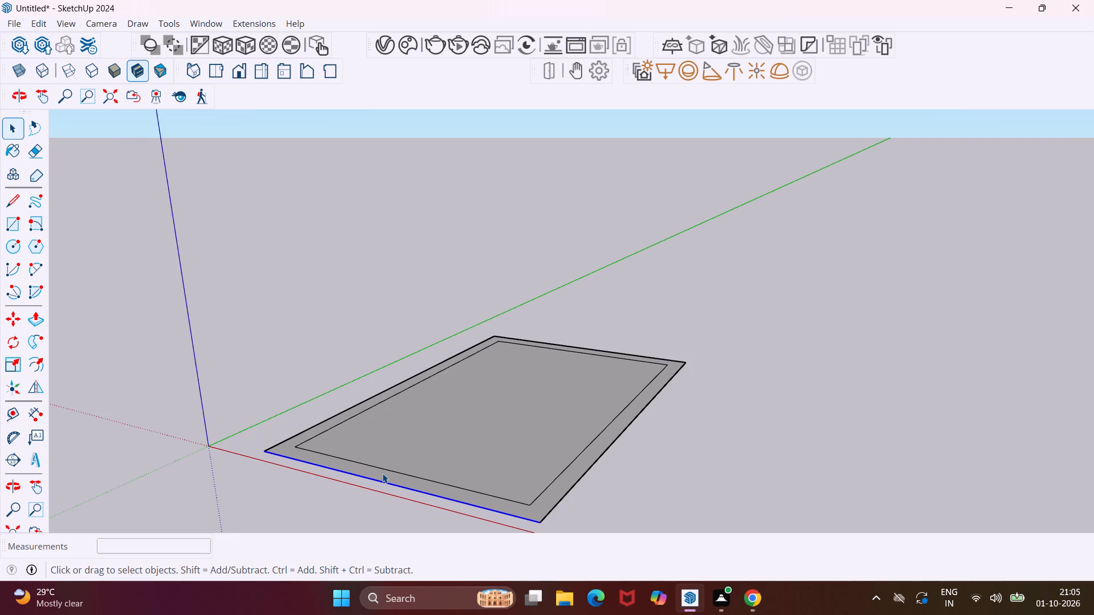
key("m")
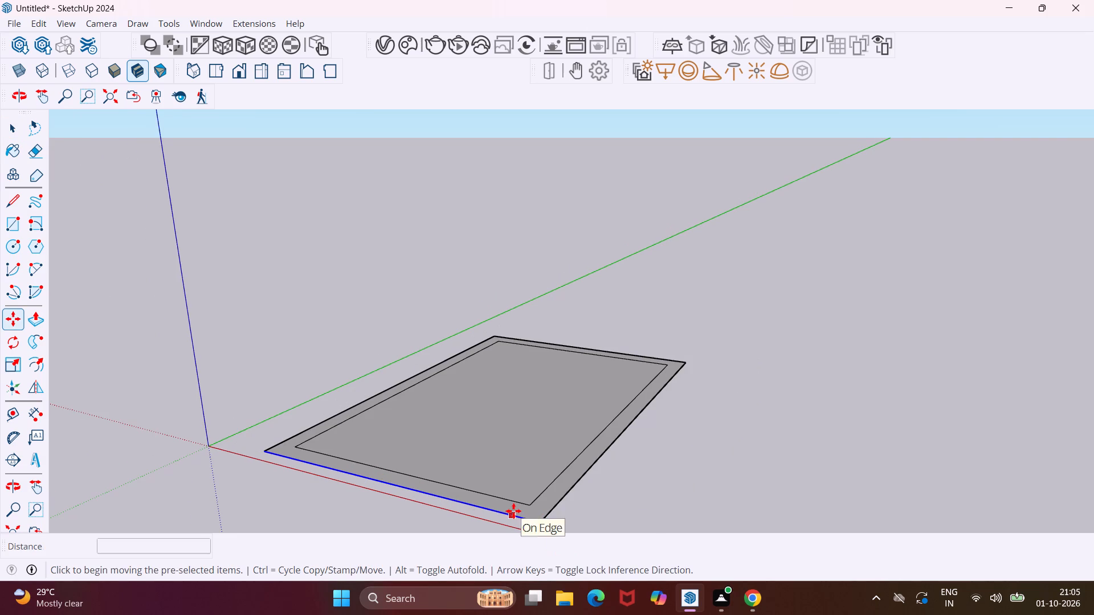
left_click(515, 515)
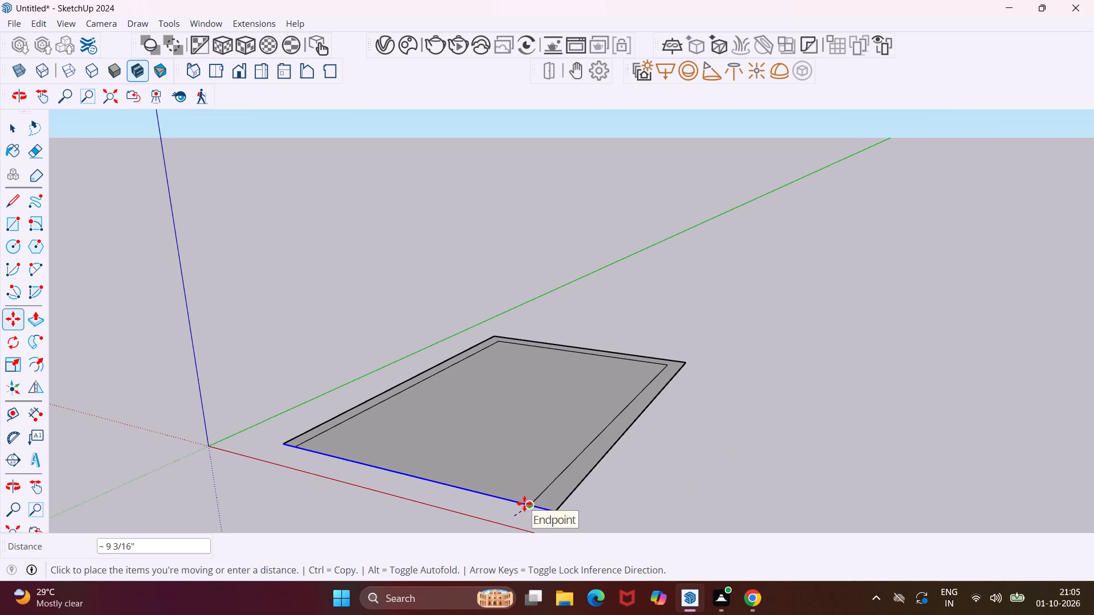
scroll(526, 503, "up", 11)
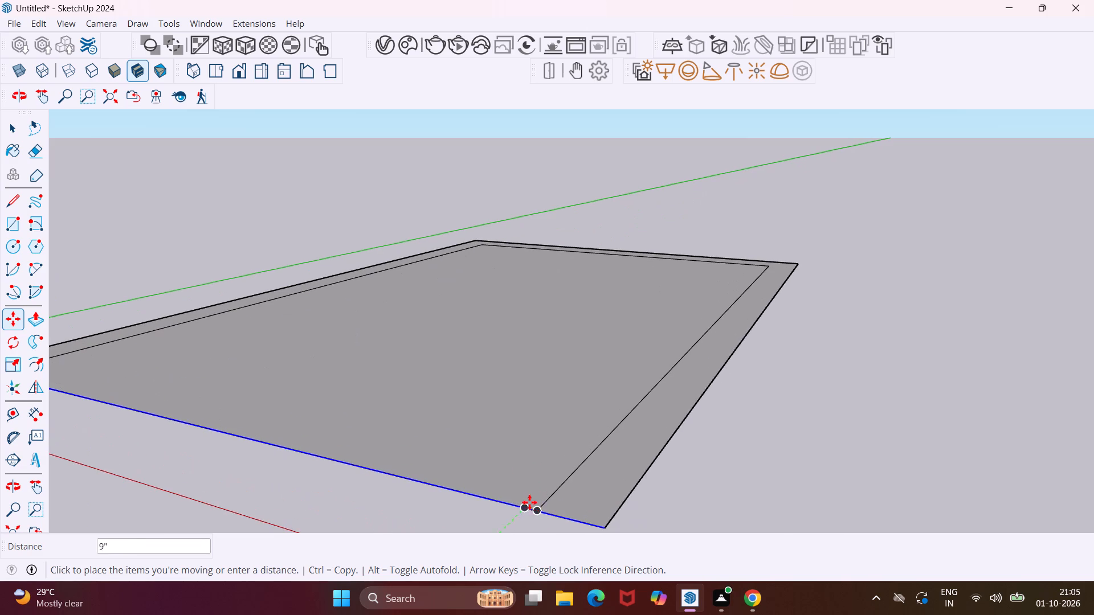
left_click(537, 509)
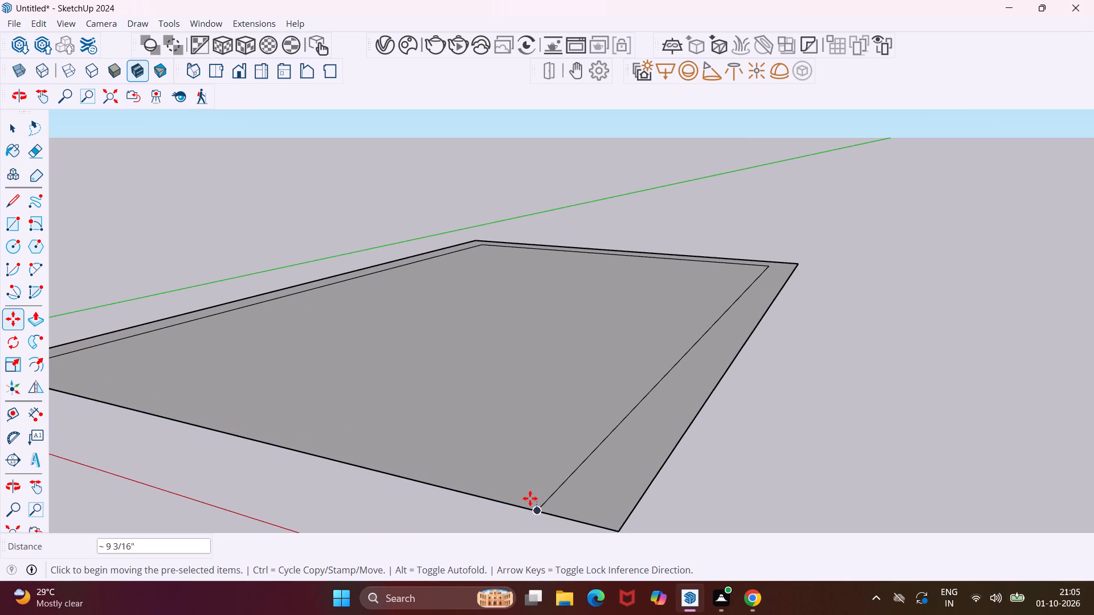
key("Escape")
key("space")
Erase the inner rectangle's short edge on the open side, leaving only a U-shaped wall outline.
scroll(498, 499, "down", 3)
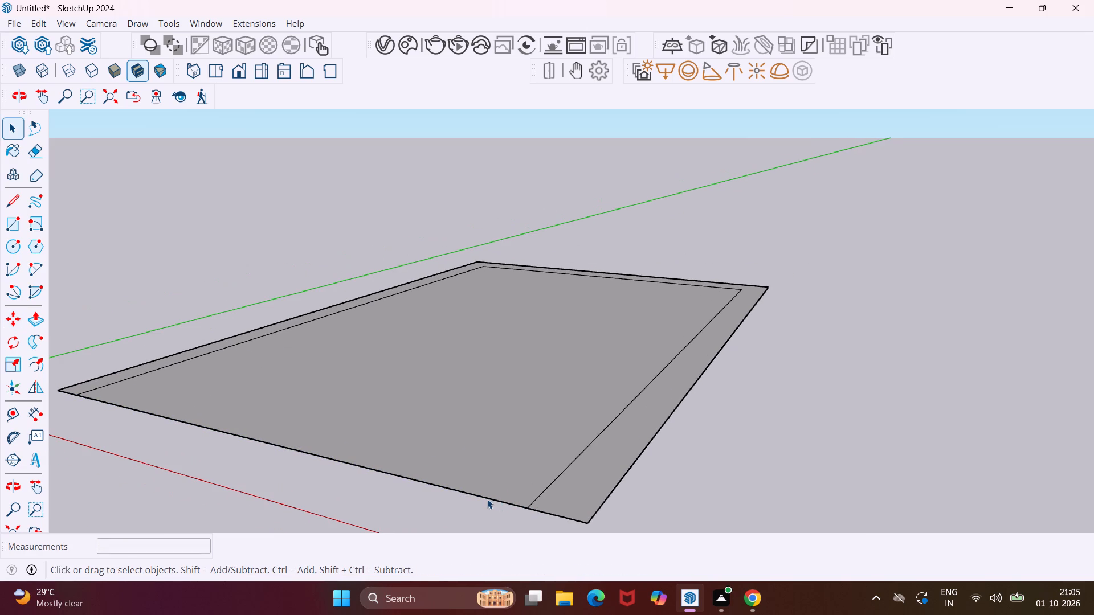
key("e")
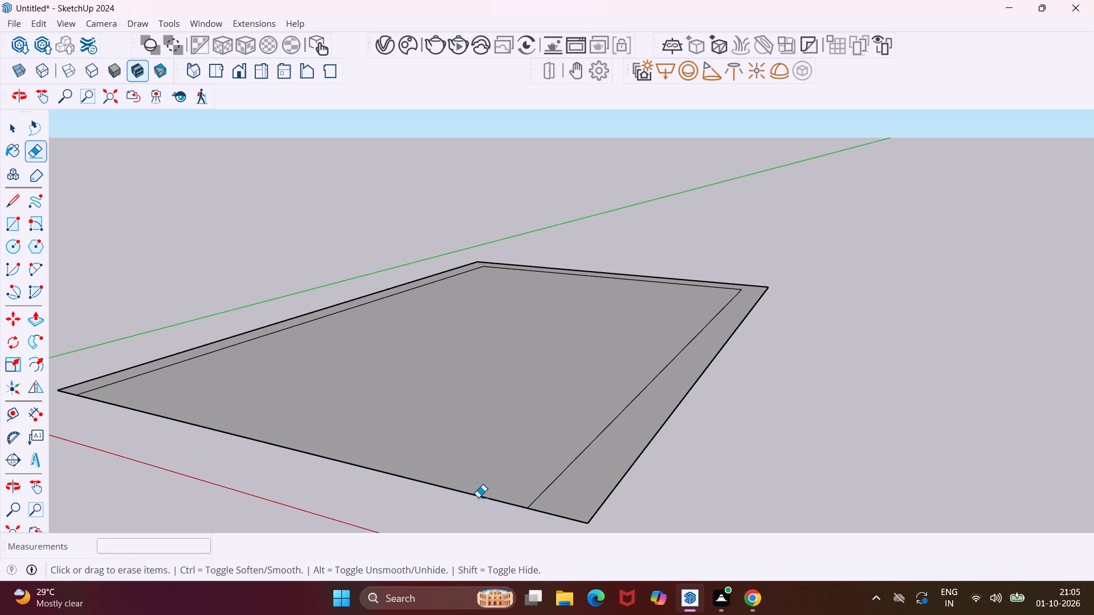
left_click(478, 497)
scroll(467, 485, "down", 8)
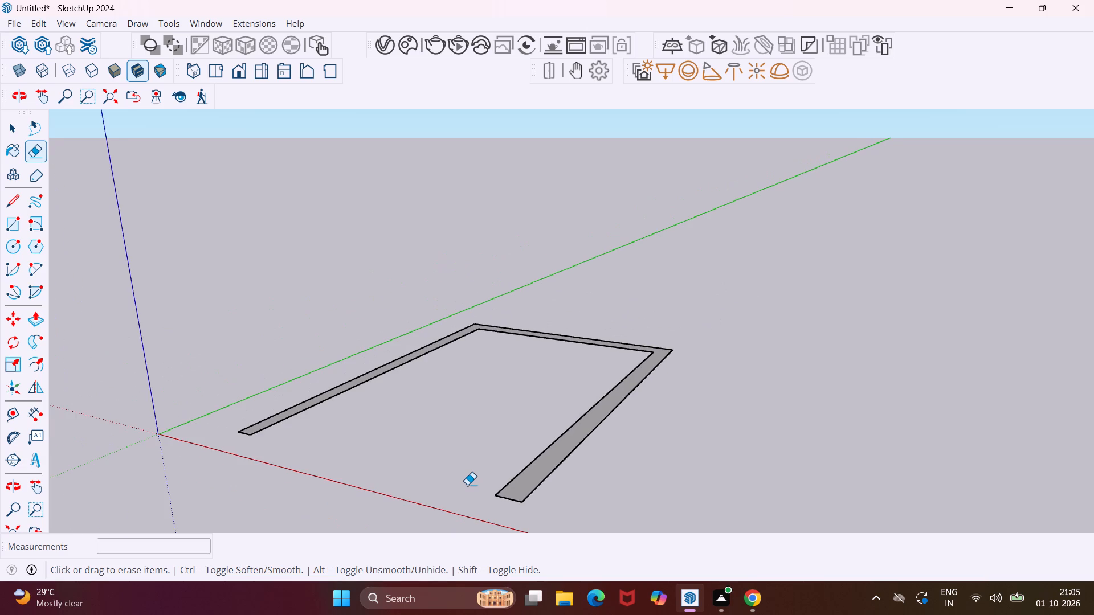
key("Escape")
key("space")
Make a group from the U-shaped wall face and its edges.
double_click(521, 483)
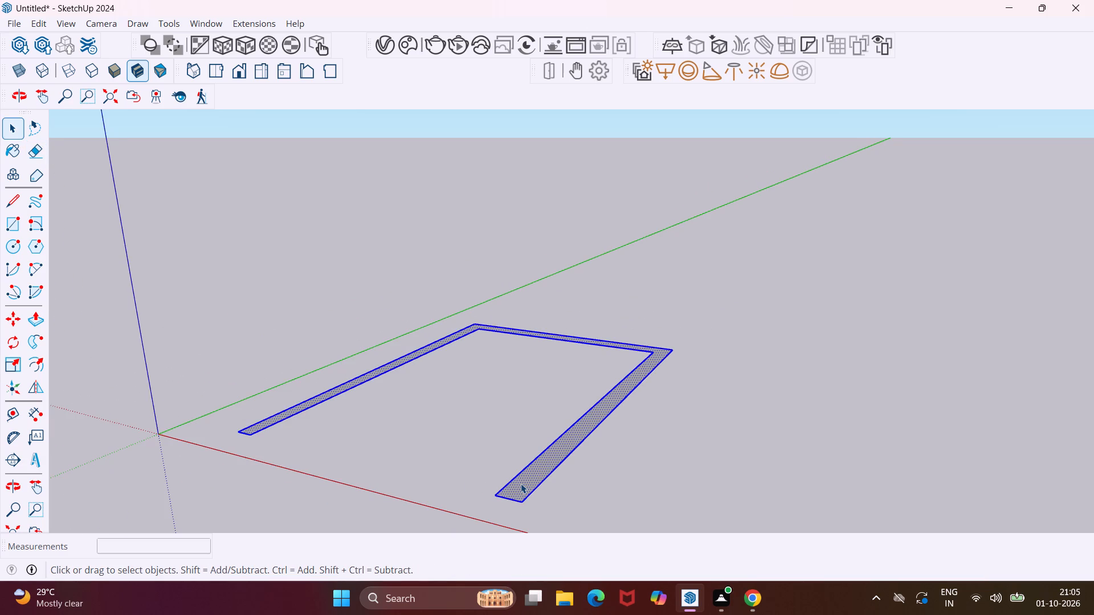
right_click(521, 483)
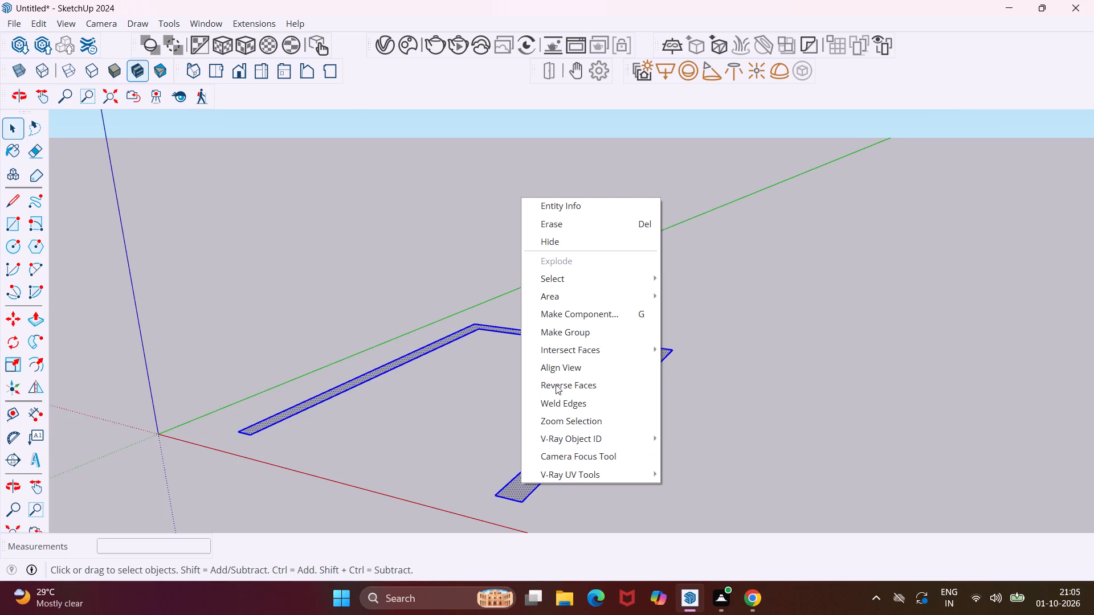
left_click(571, 330)
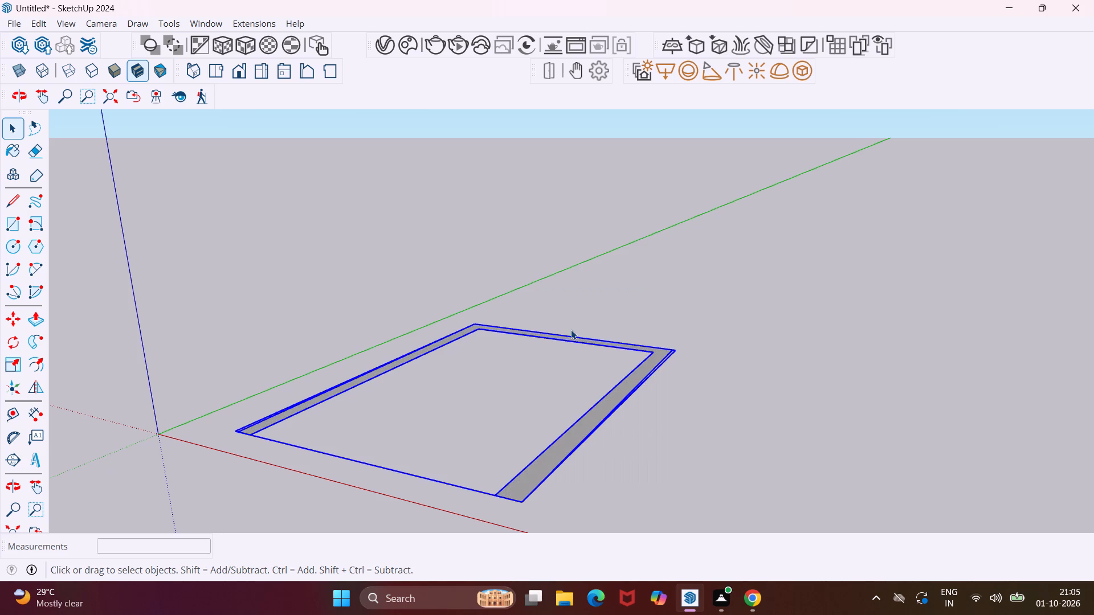
Inside the wall group, extrude the U-shaped face upward 10' with Push/Pull.
double_click(528, 481)
left_click(528, 481)
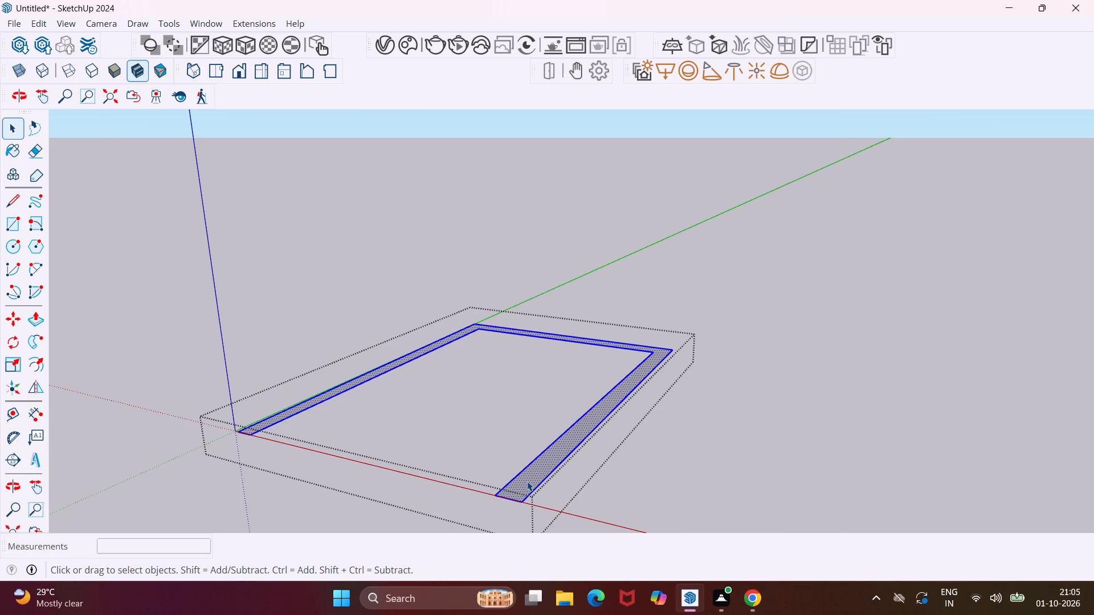
key("p")
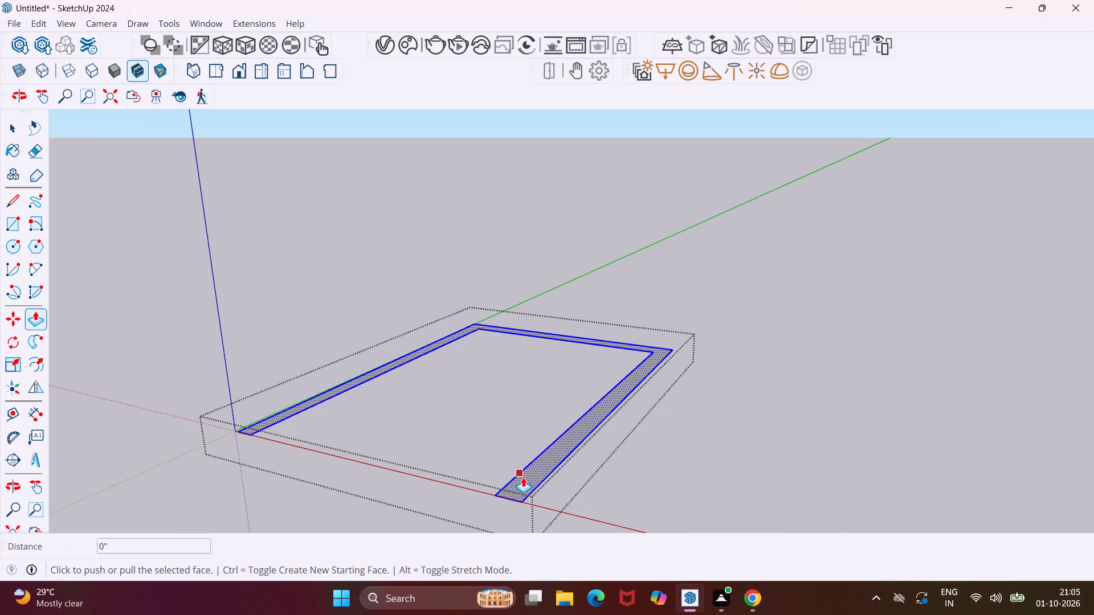
left_click(522, 477)
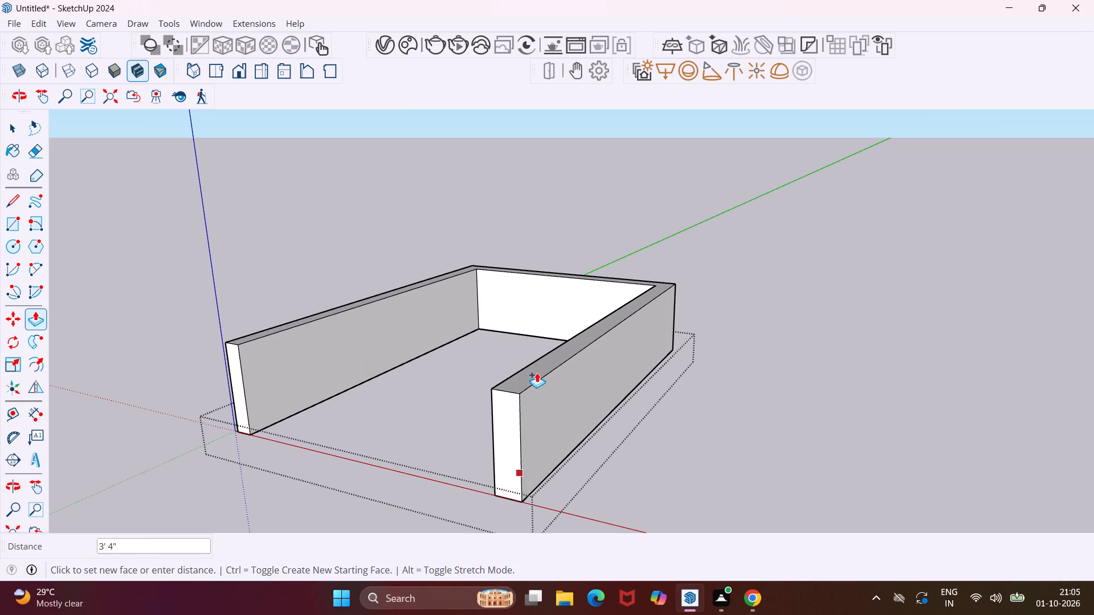
type("10'")
key("Return")
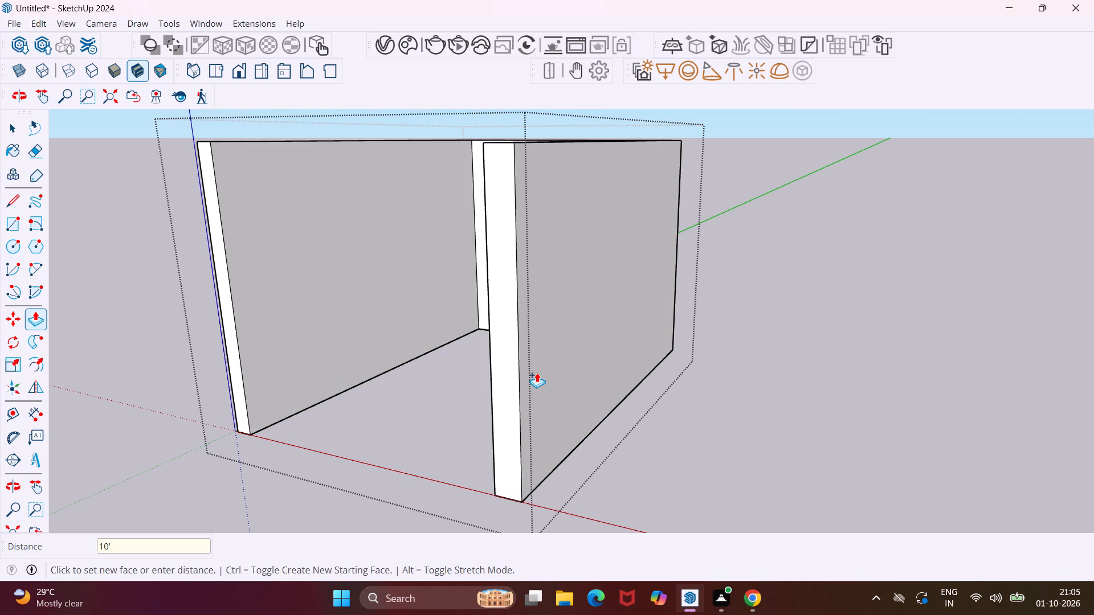
key("Escape")
key("space")
Draw an 11' 6" by 6" vertical rectangle with Rotated Rectangle, hanging down from the back wall's outer bottom edge.
middle_click_drag(426, 346, 442, 346)
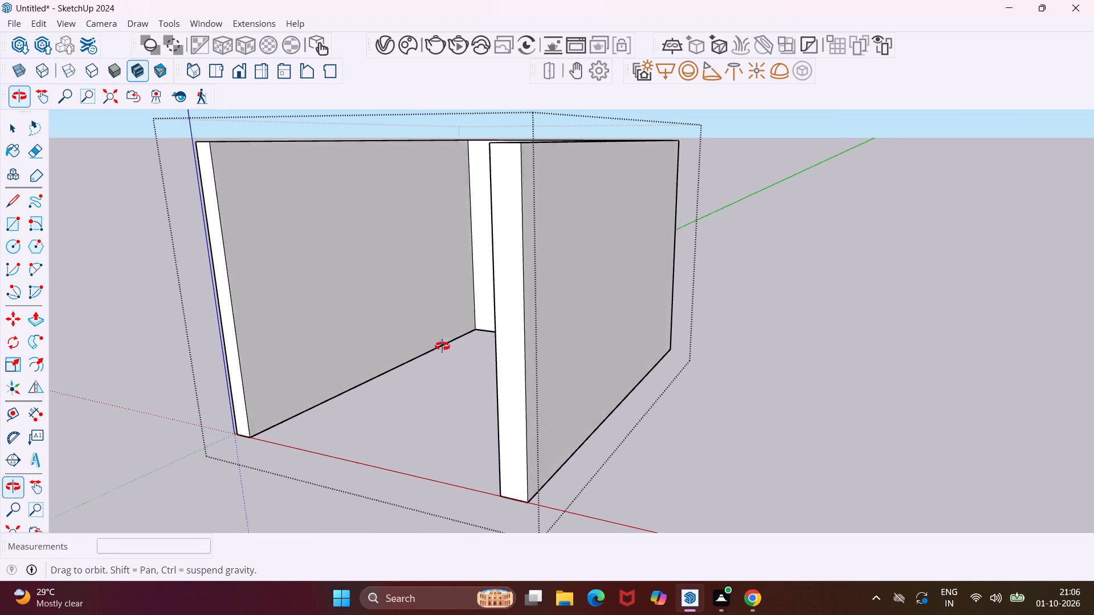
middle_click_drag(442, 346, 549, 210)
scroll(374, 429, "up", 5)
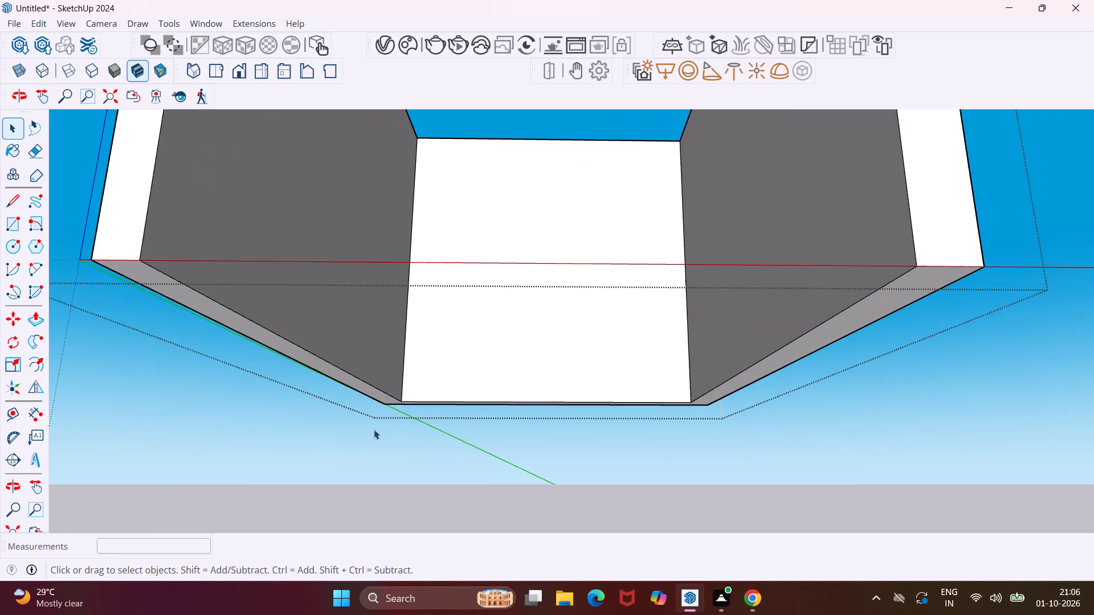
middle_click_drag(369, 429, 366, 359)
scroll(369, 429, "up", 1)
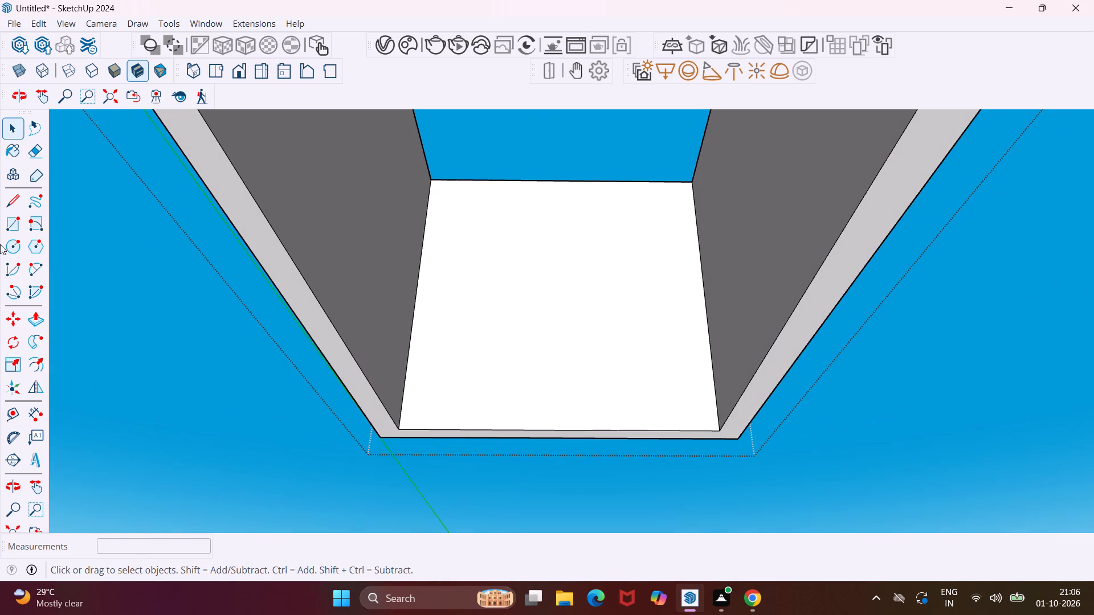
left_click(36, 224)
scroll(369, 450, "up", 11)
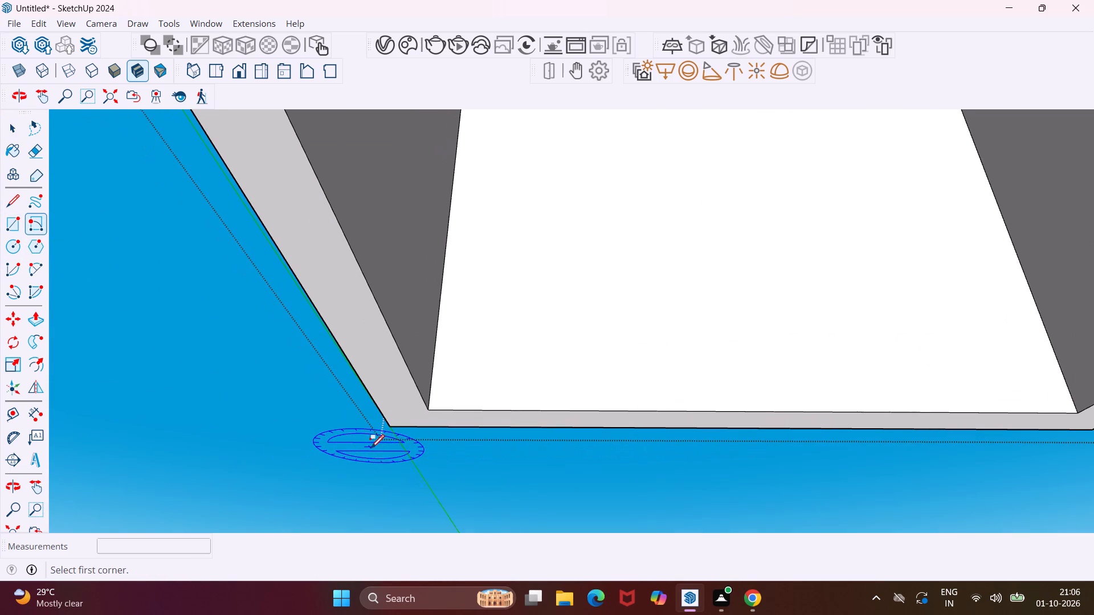
left_click(391, 424)
scroll(407, 423, "down", 4)
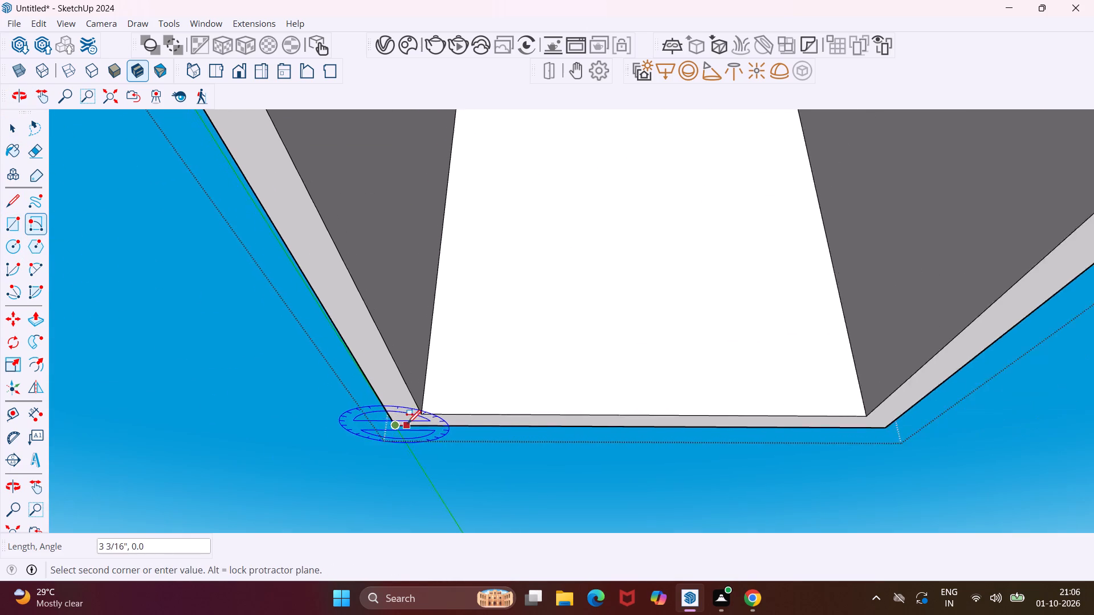
scroll(407, 423, "down", 2)
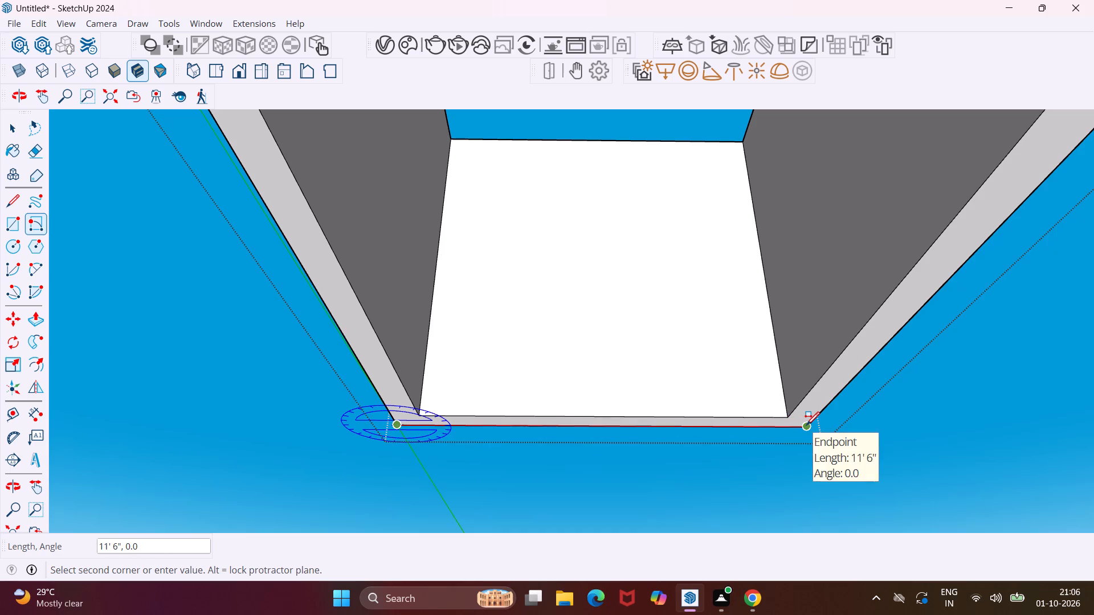
left_click(806, 425)
middle_click_drag(783, 445, 760, 450)
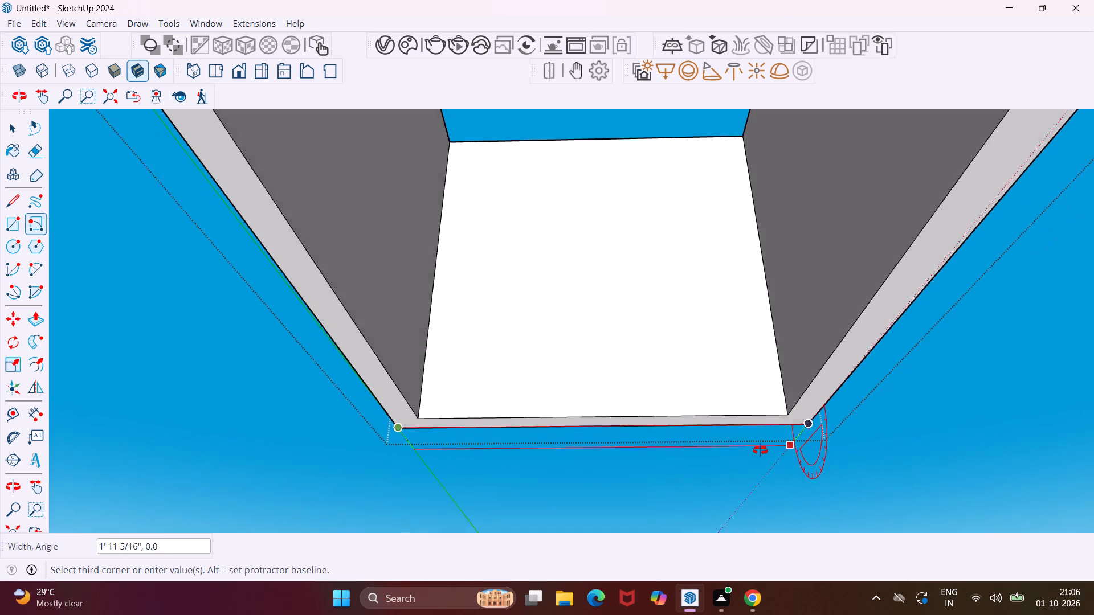
middle_click_drag(760, 450, 363, 536)
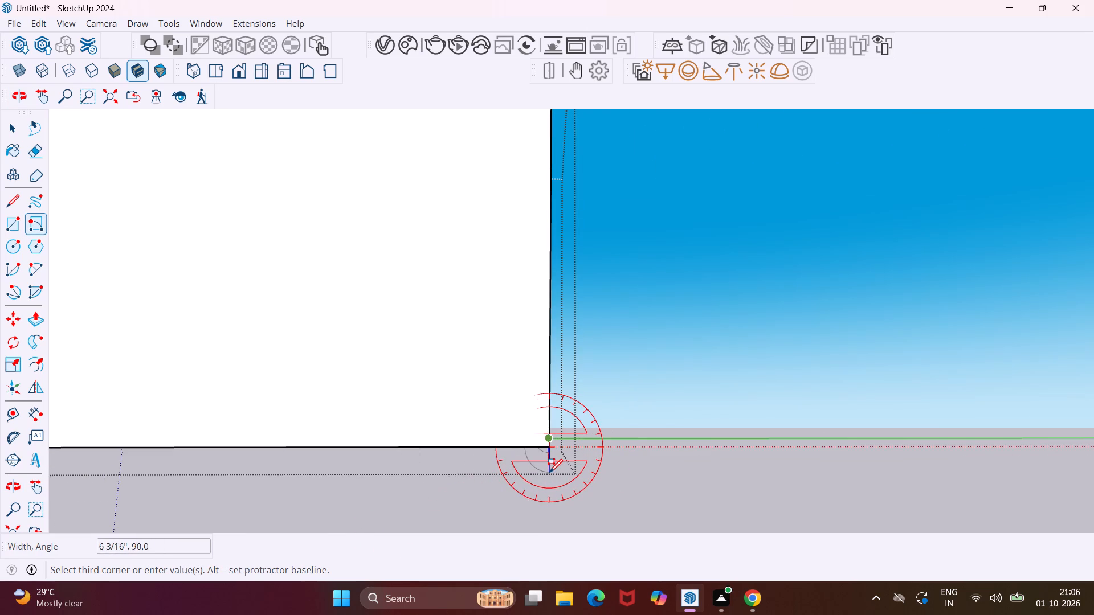
type("6\"")
key("Return")
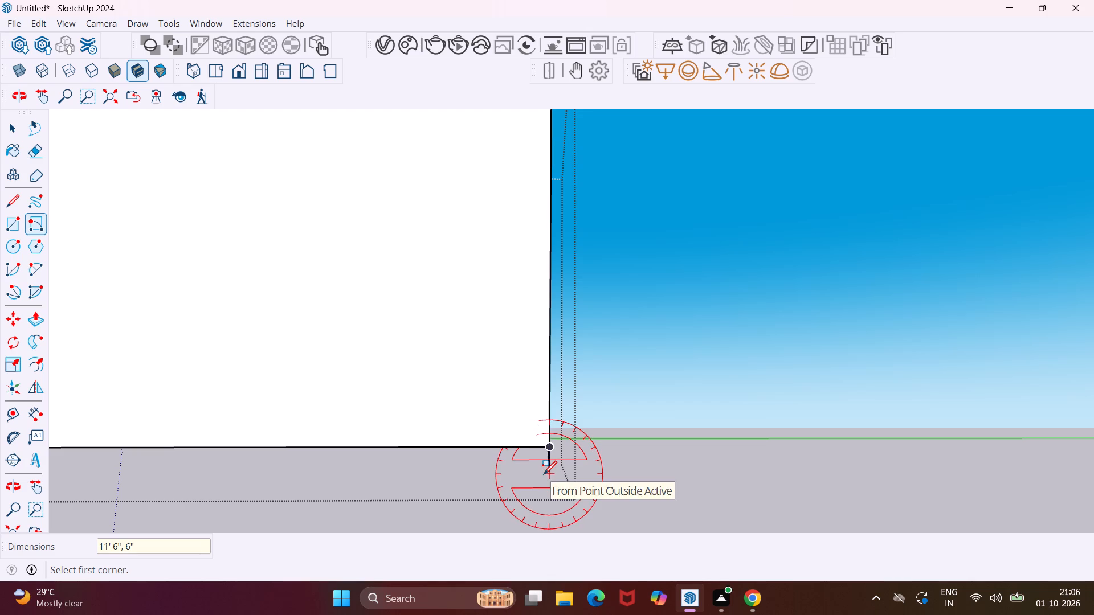
middle_click_drag(543, 474, 679, 427)
scroll(679, 427, "up", 1)
key("Escape")
key("space")
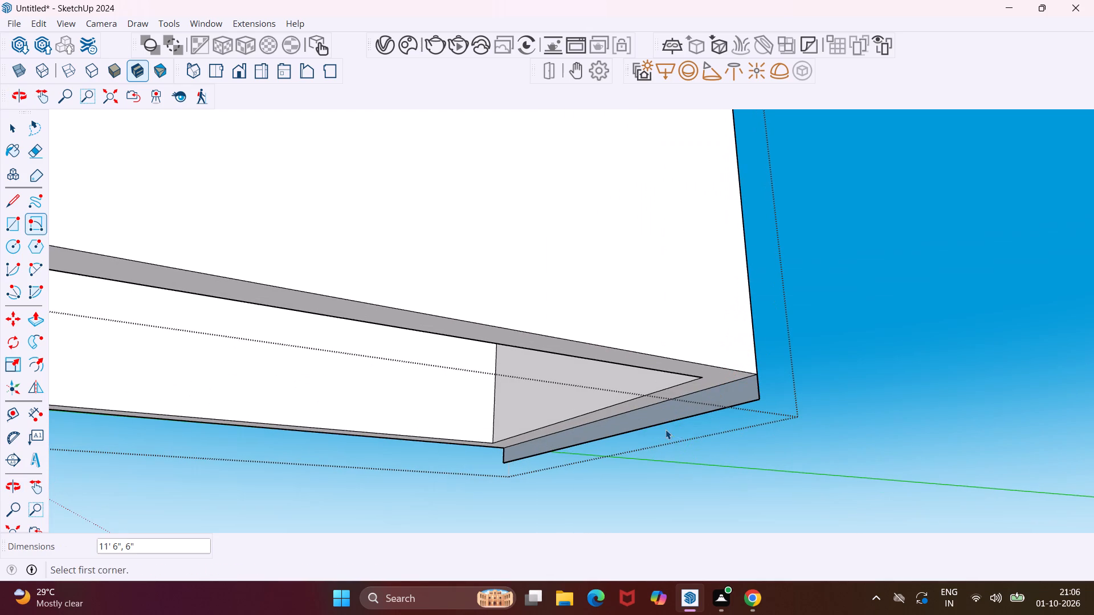
Make a group from the 6" high rectangle's face and its edges.
double_click(684, 412)
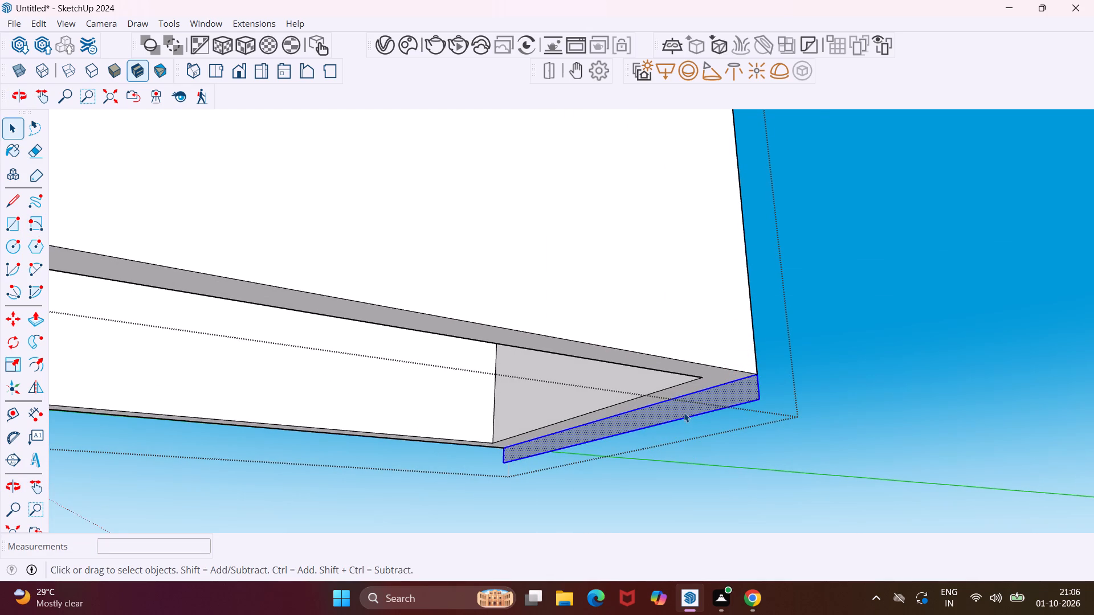
right_click(684, 412)
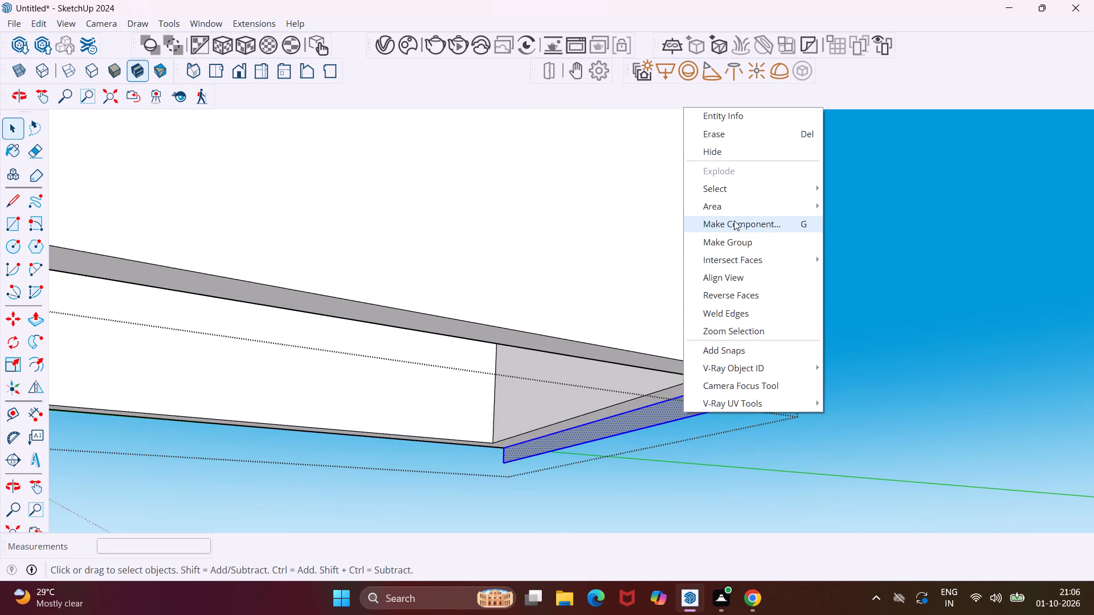
left_click(728, 236)
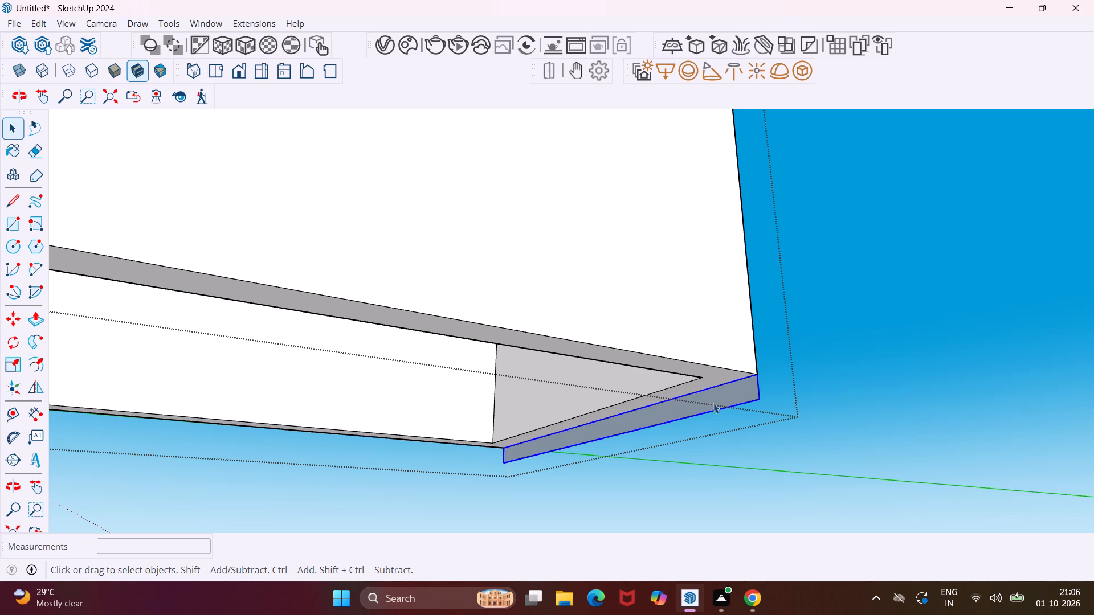
Inside the new group, extrude the face 15' 9" beneath the walls to their open end, forming a floor slab.
triple_click(713, 403)
left_click(713, 402)
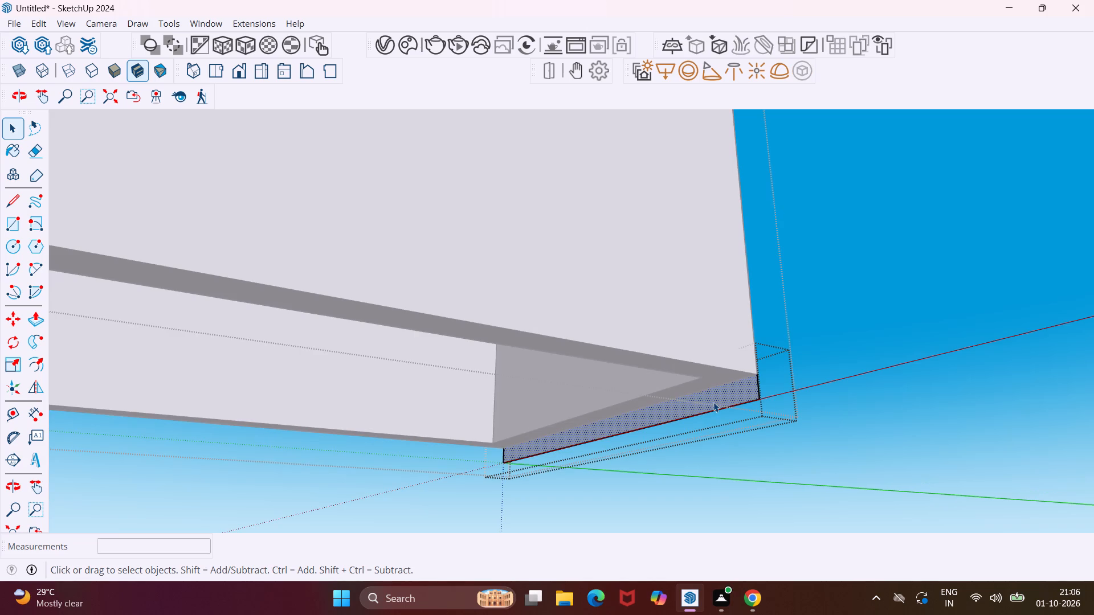
key("p")
left_click(713, 399)
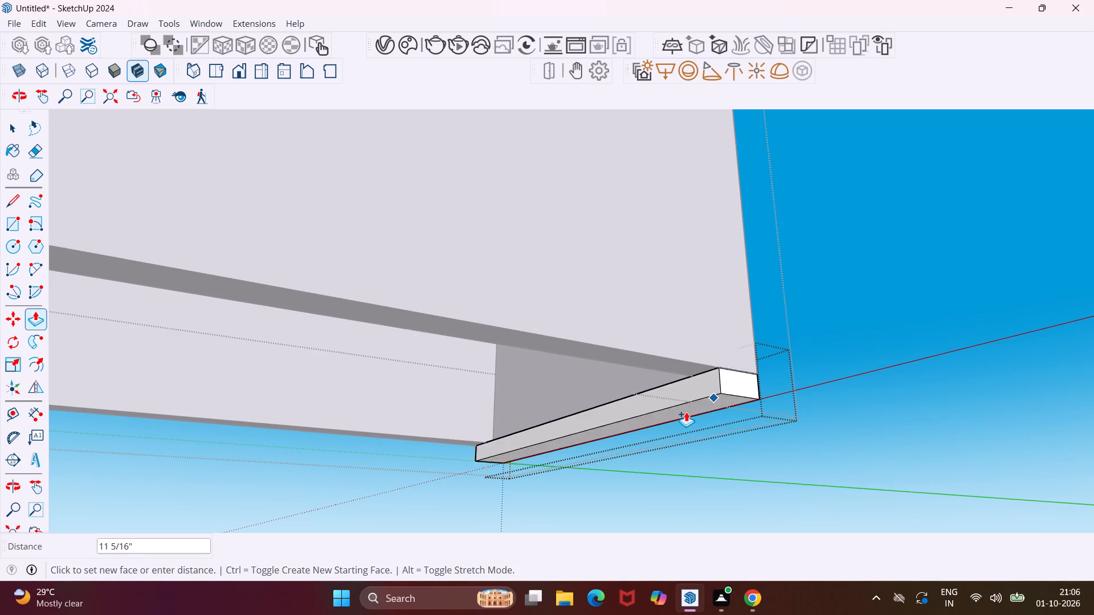
scroll(677, 400, "down", 11)
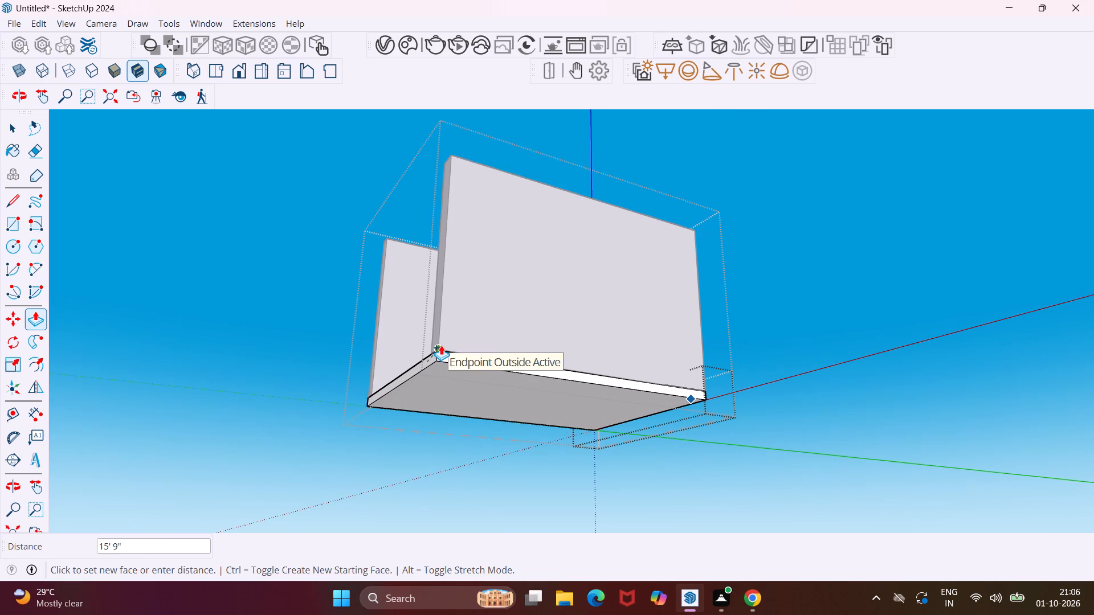
left_click(441, 345)
key("Escape")
key("space")
Examine the floor slab under the walls from the open side and exit the nested groups.
middle_click_drag(668, 322, 652, 325)
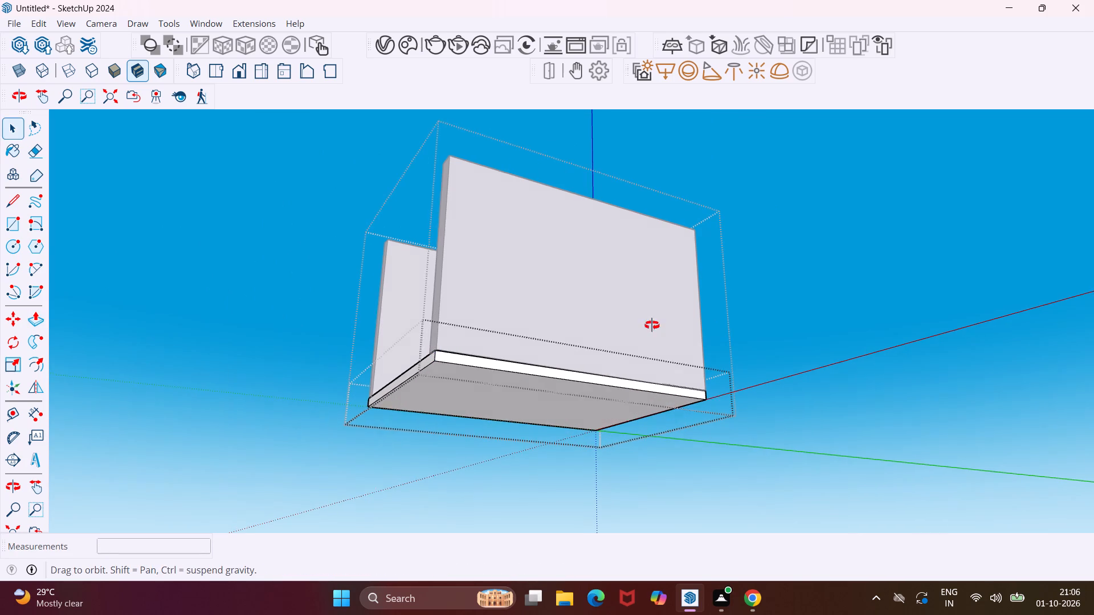
middle_click_drag(652, 325, 698, 520)
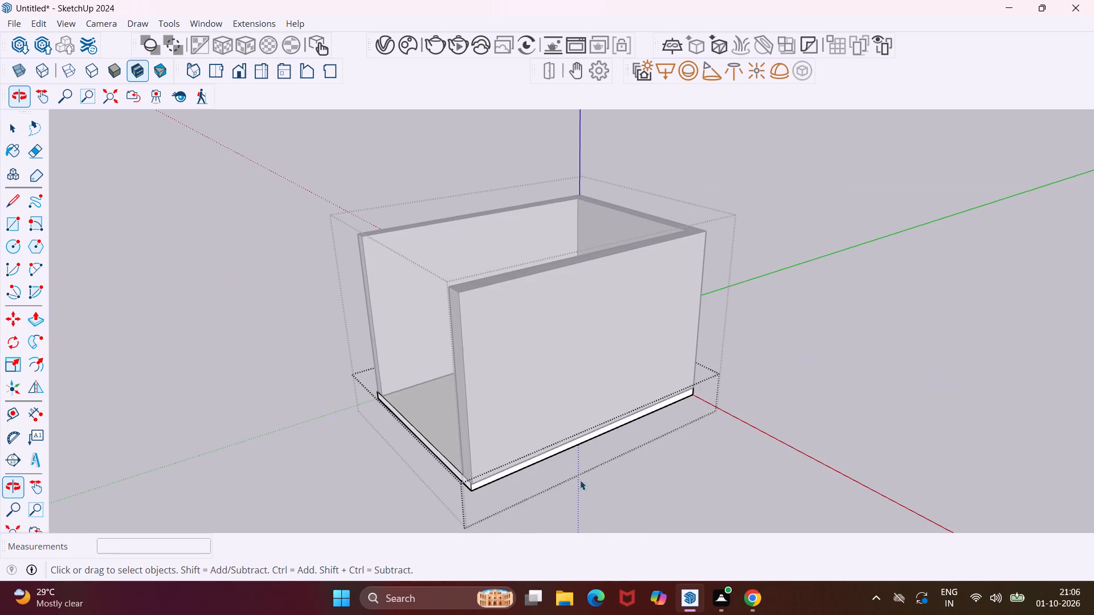
scroll(374, 391, "down", 4)
middle_click_drag(361, 378, 572, 424)
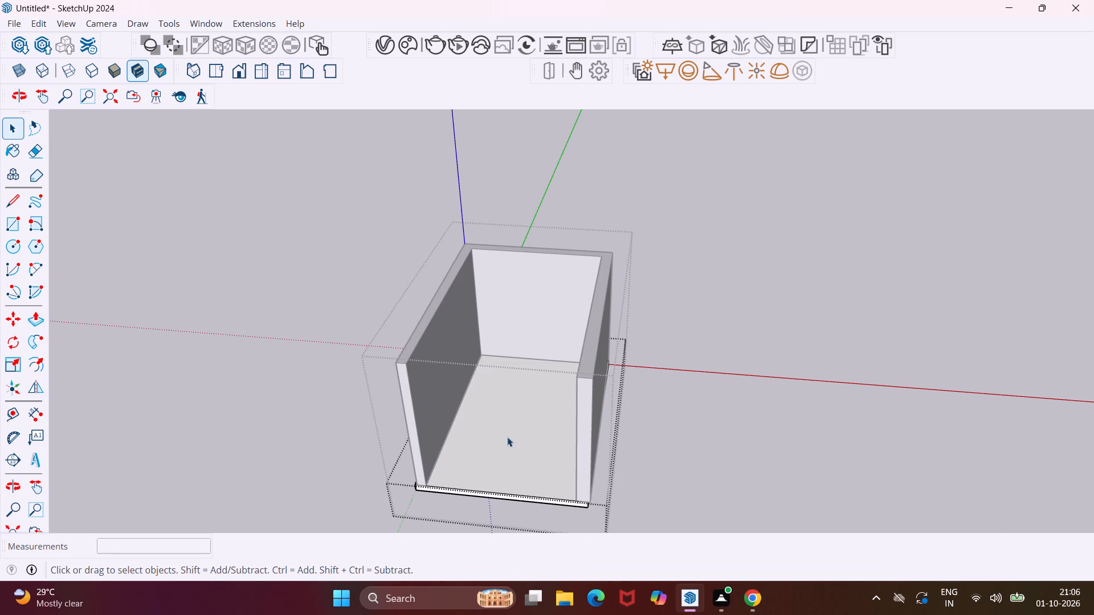
middle_click_drag(475, 469, 551, 360)
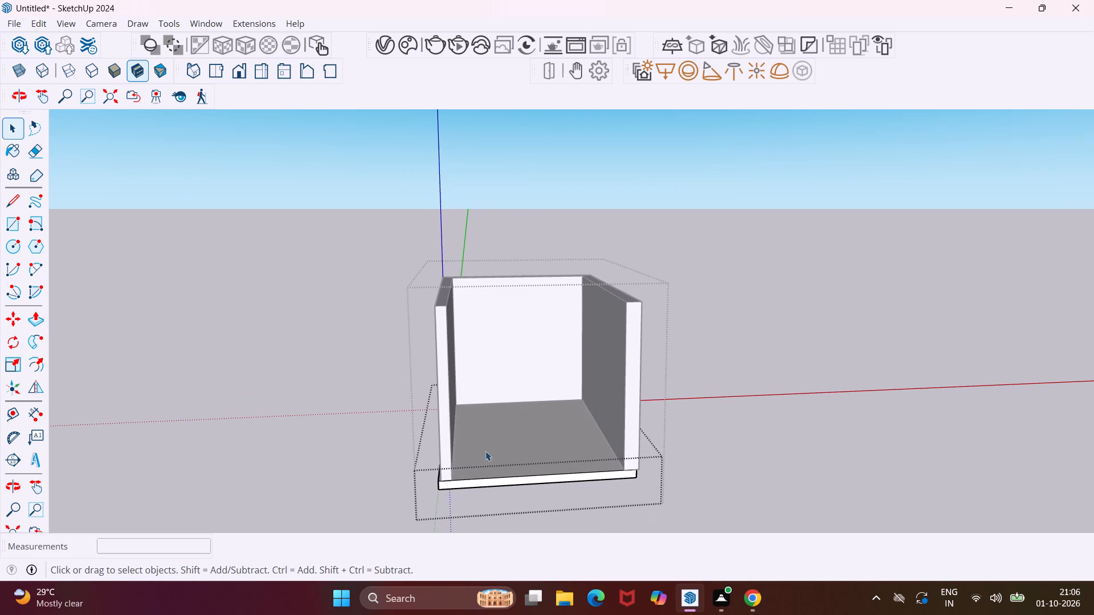
left_click(438, 489)
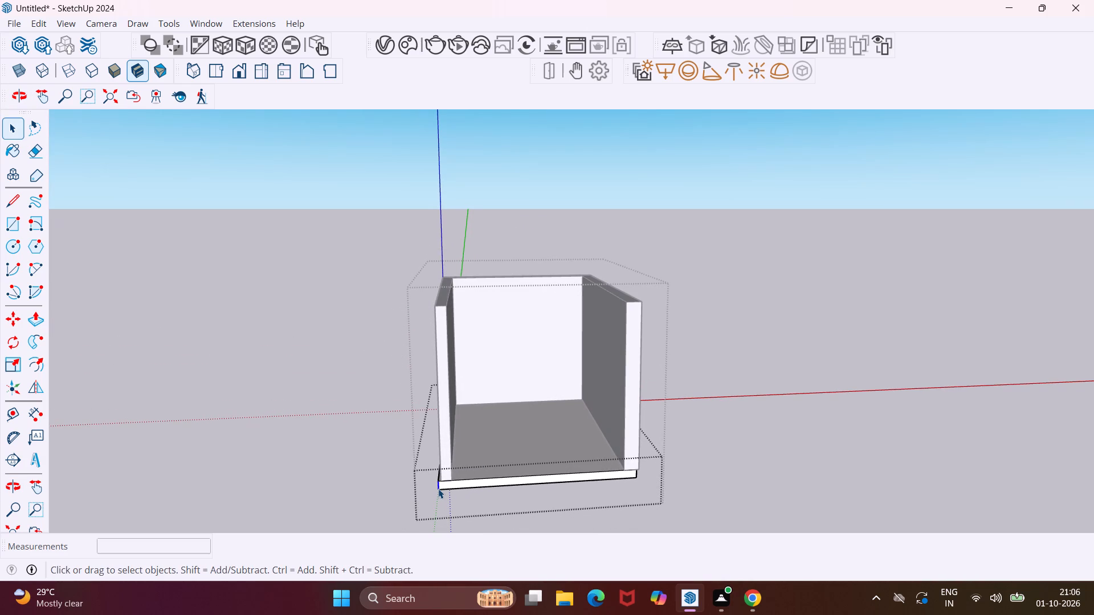
left_click(406, 483)
left_click(399, 491)
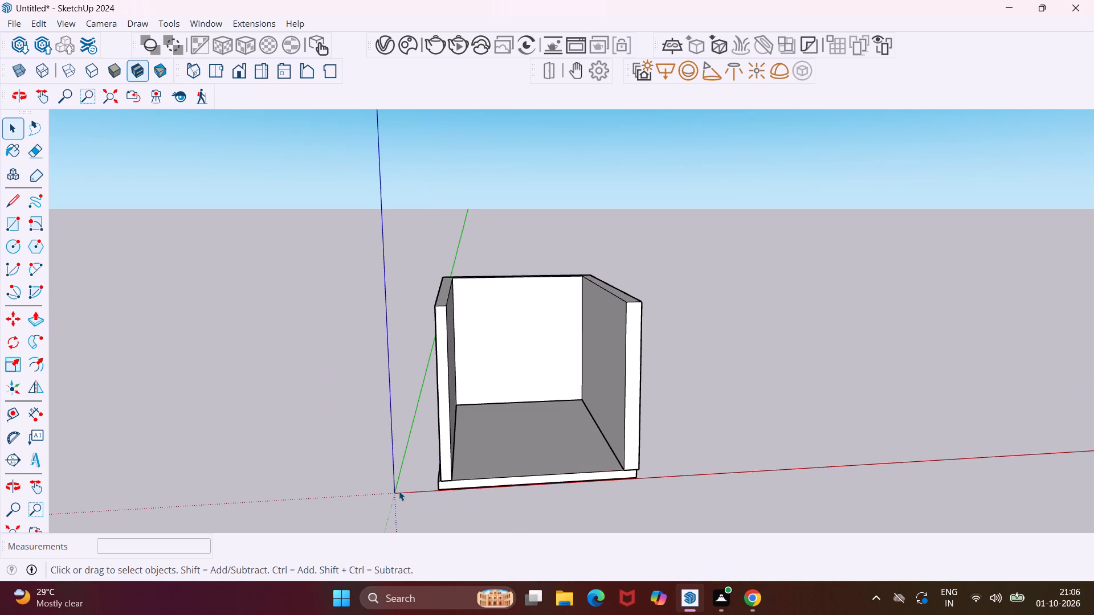
left_click(446, 493)
Inside the floor slab's group, select the whole slab and copy it 10' 6" straight up onto the wall tops as a ceiling.
middle_click_drag(446, 486, 454, 473)
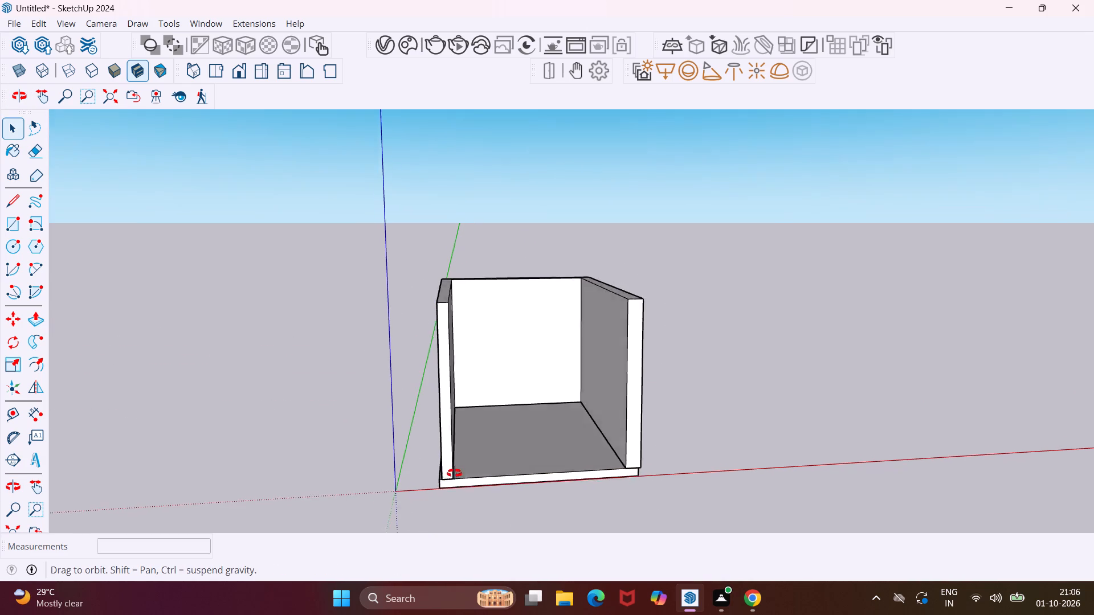
middle_click_drag(454, 473, 500, 419)
double_click(477, 456)
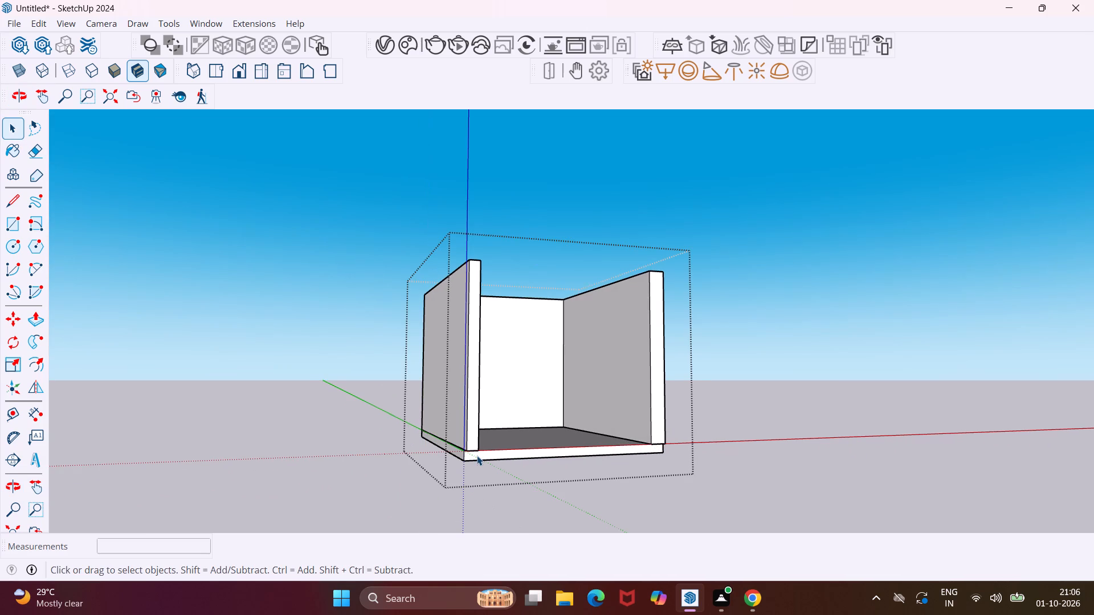
scroll(477, 456, "up", 8)
double_click(477, 456)
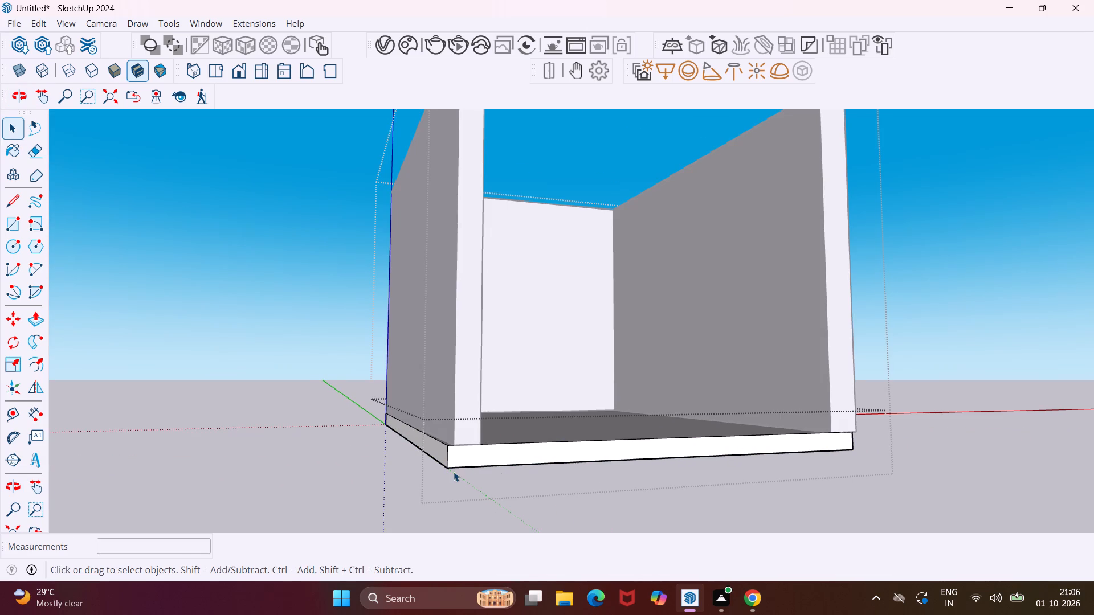
left_click(456, 461)
double_click(456, 461)
left_click(456, 461)
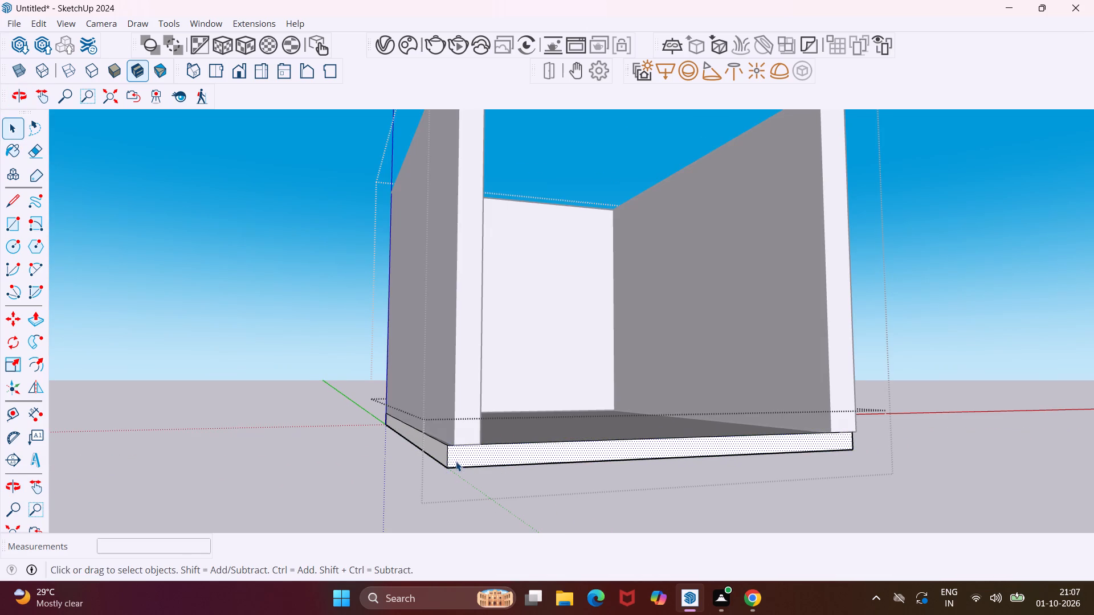
triple_click(448, 457)
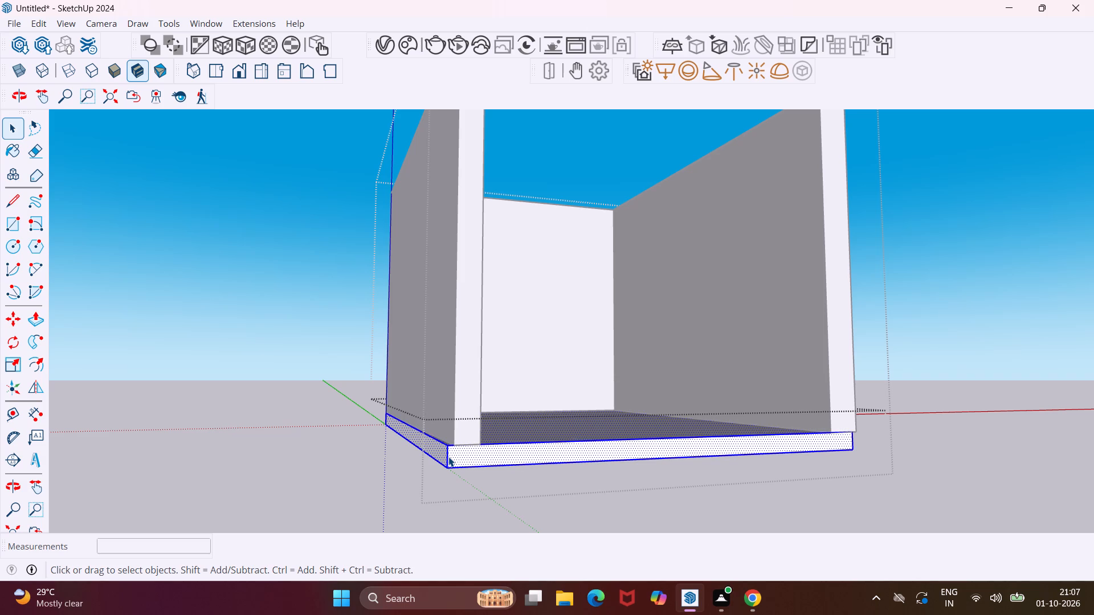
key("m")
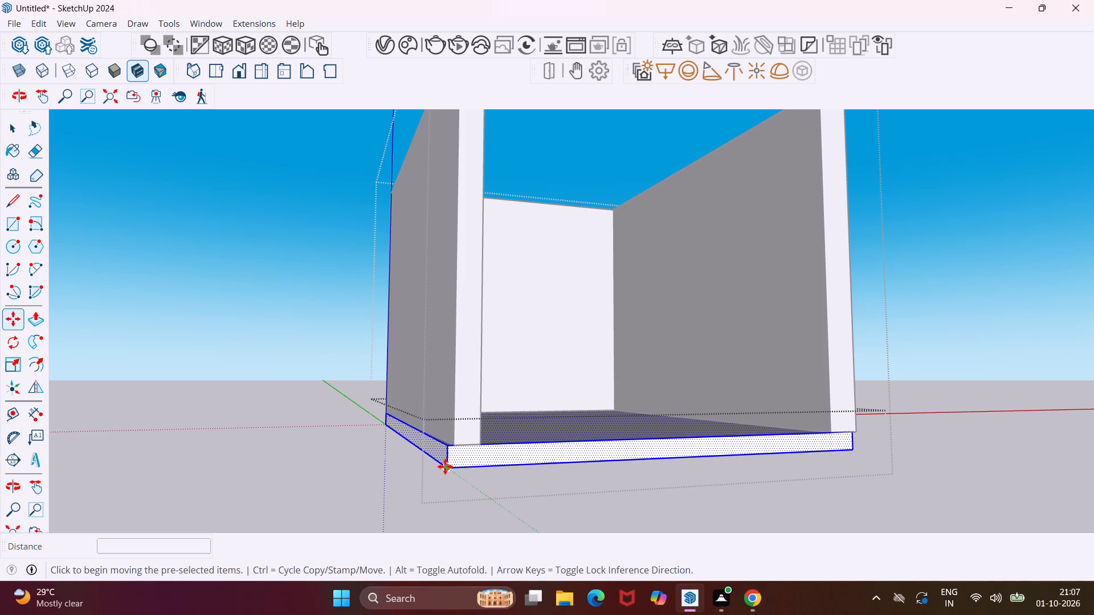
left_click(445, 466)
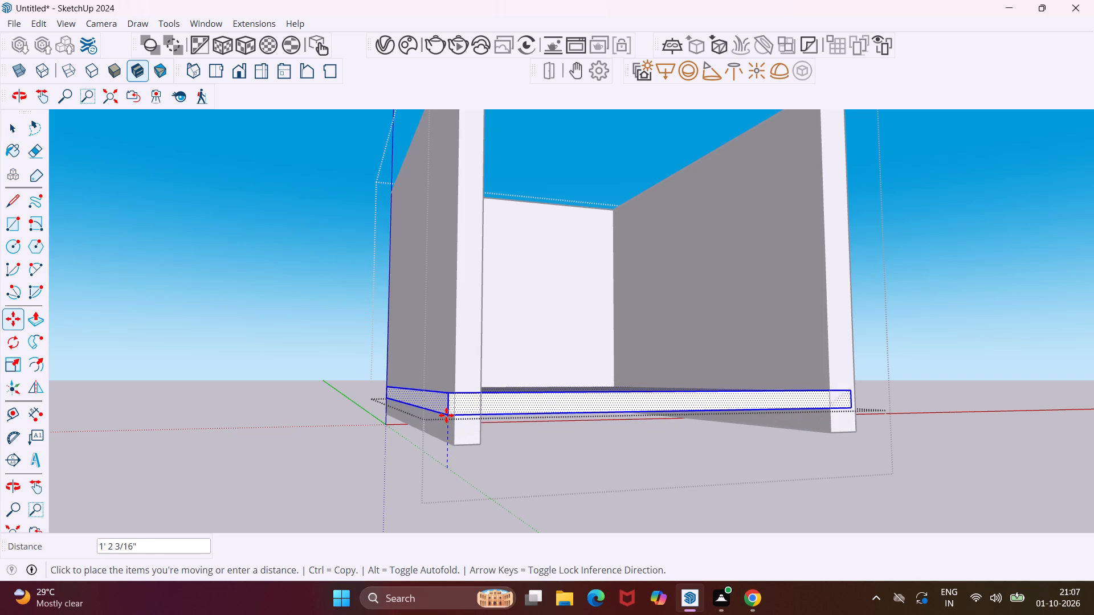
scroll(446, 415, "down", 8)
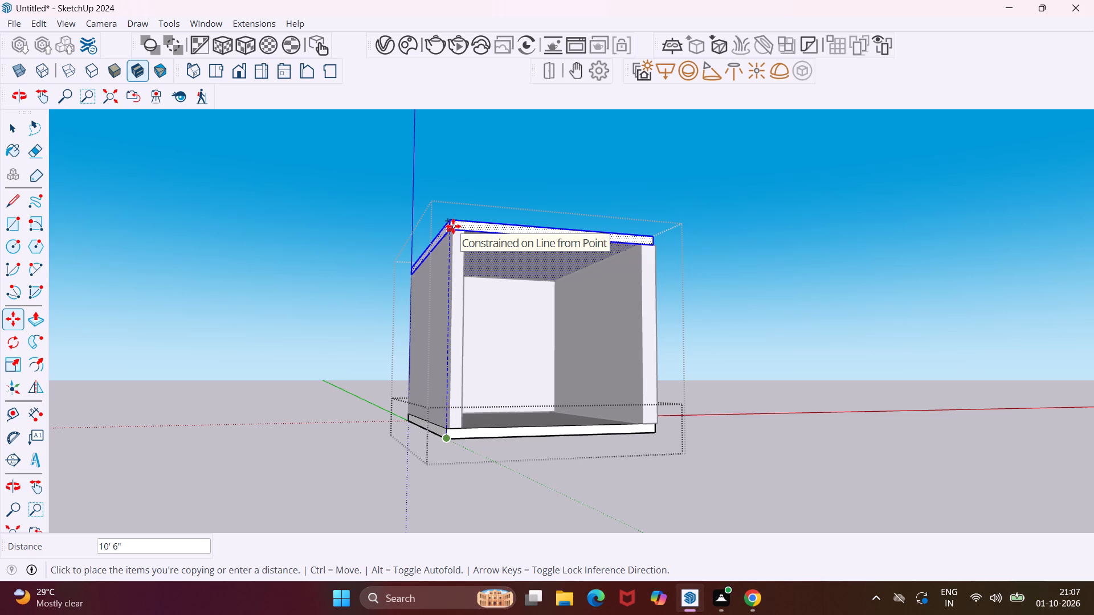
middle_click_drag(452, 226, 446, 296)
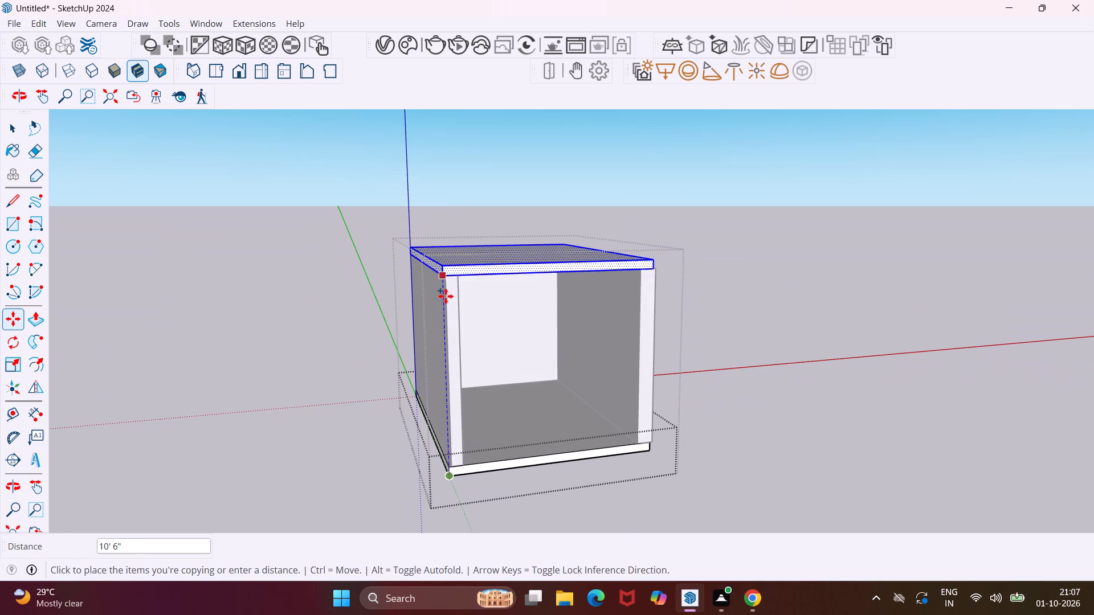
scroll(448, 280, "up", 9)
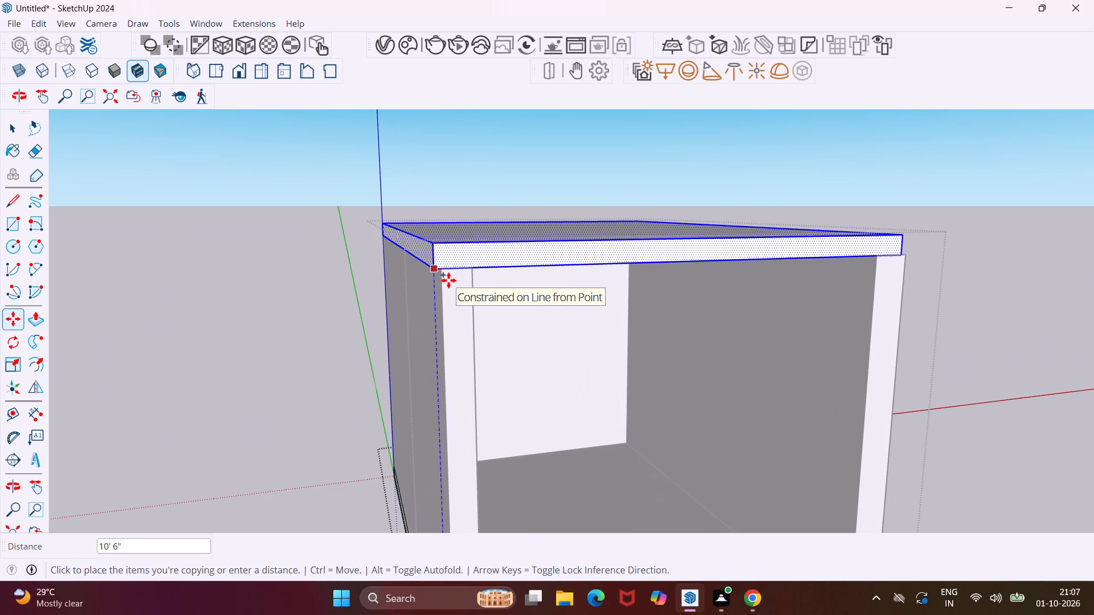
left_click(448, 280)
Move the ceiling slab across the wall tops so its lower front corner meets the side wall's outer top corner.
middle_click_drag(448, 280, 548, 253)
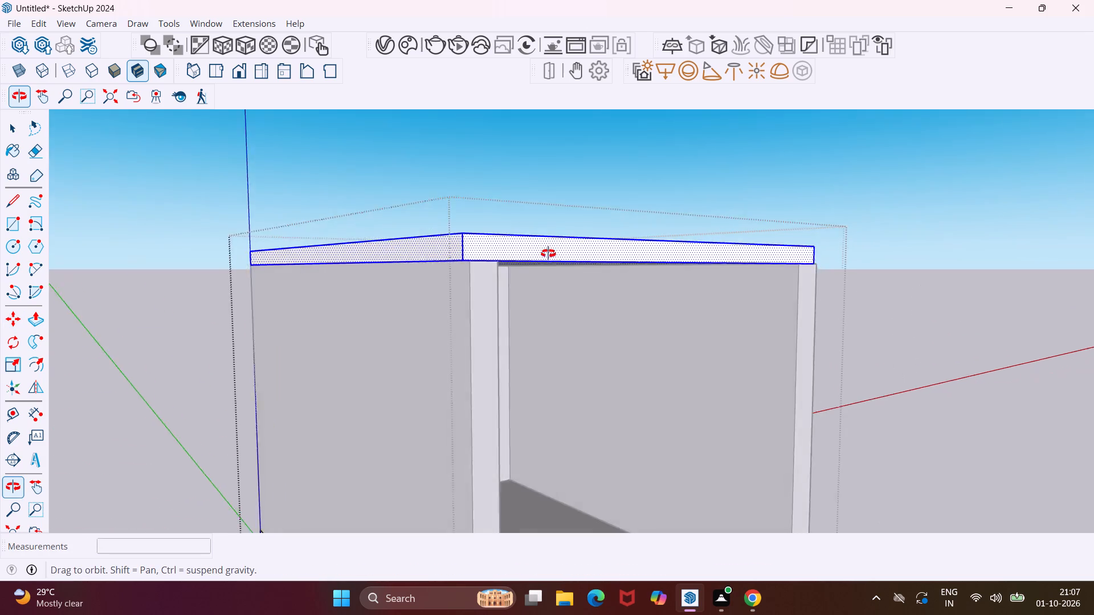
middle_click_drag(548, 253, 682, 227)
scroll(532, 256, "up", 1)
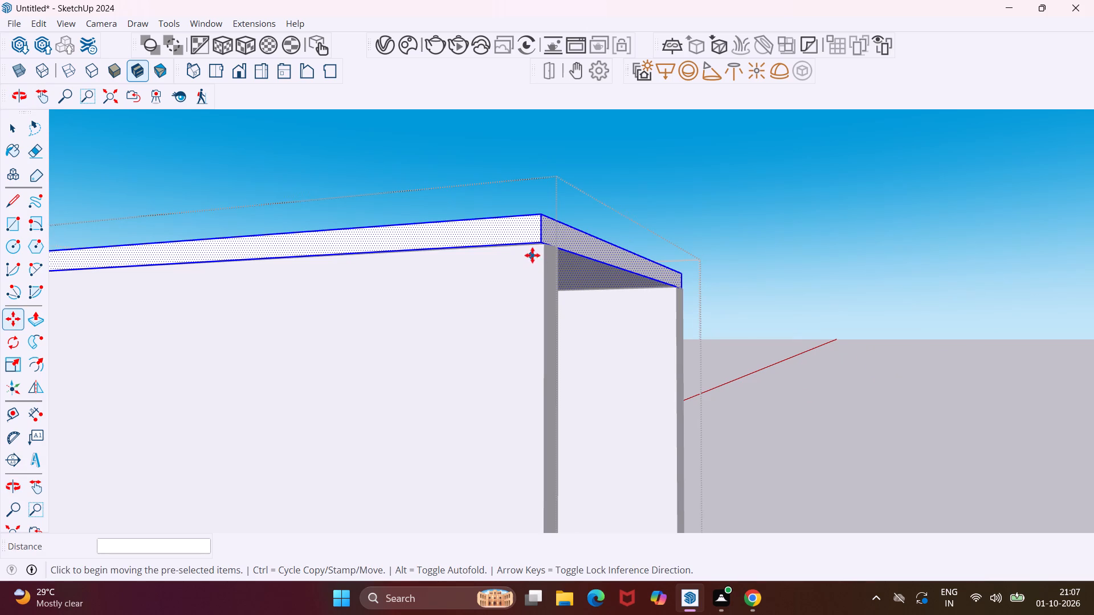
scroll(532, 255, "up", 9)
middle_click_drag(521, 256, 612, 247)
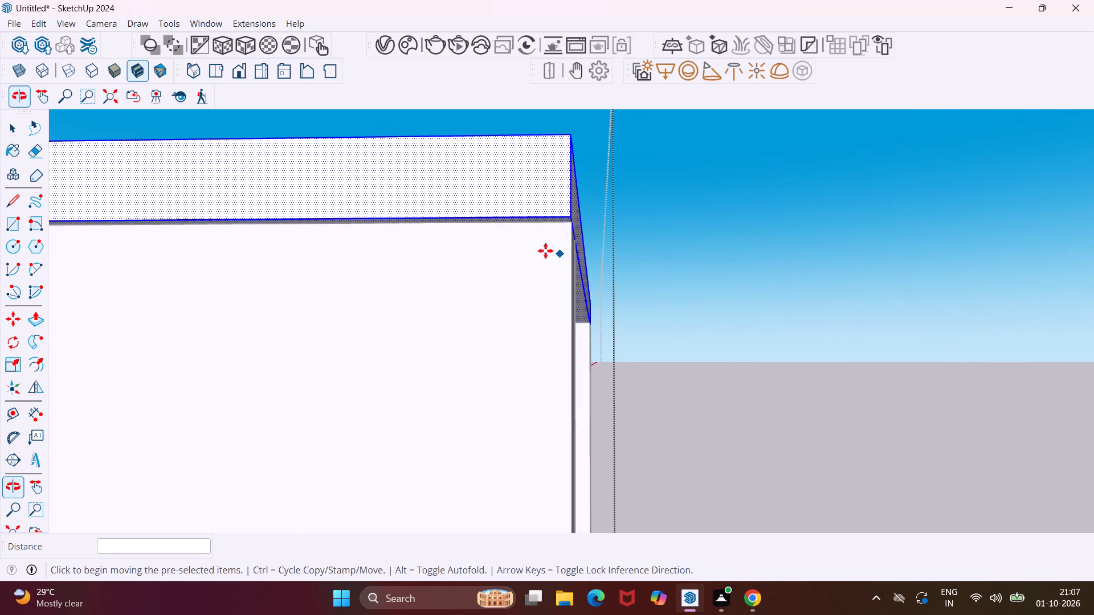
scroll(534, 243, "down", 5)
middle_click_drag(530, 241, 586, 175)
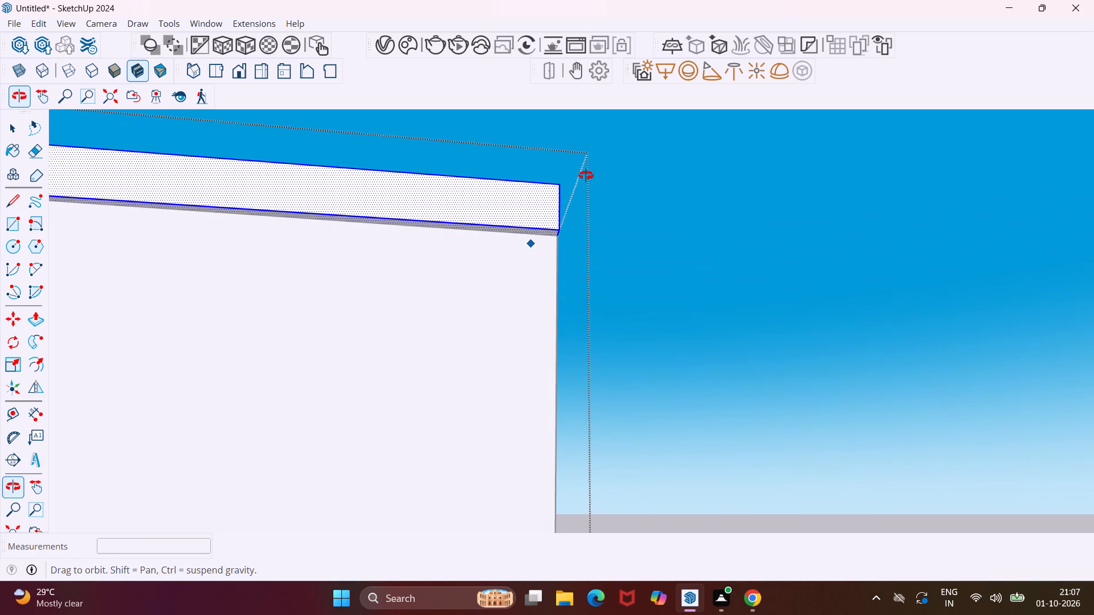
middle_click_drag(586, 175, 304, 335)
scroll(344, 299, "down", 7)
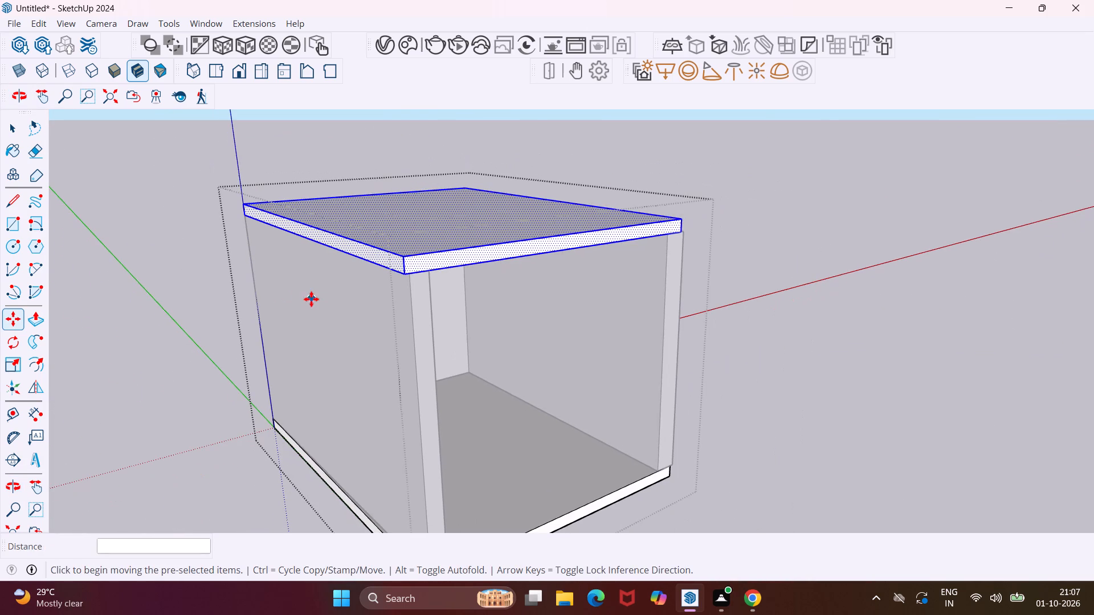
scroll(311, 299, "down", 1)
middle_click_drag(648, 229, 450, 234)
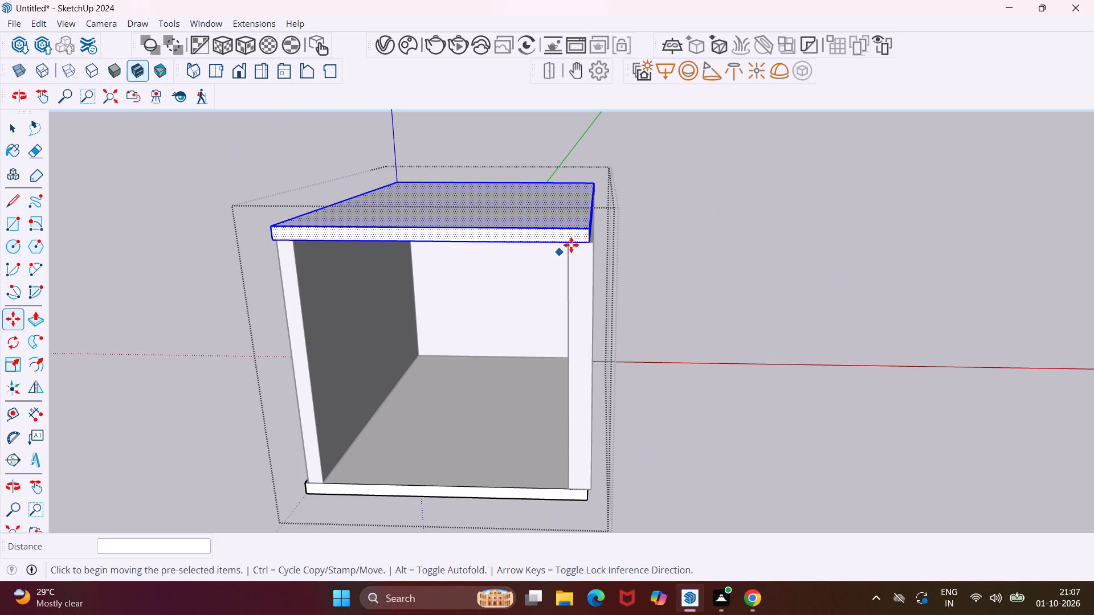
scroll(597, 231, "up", 20)
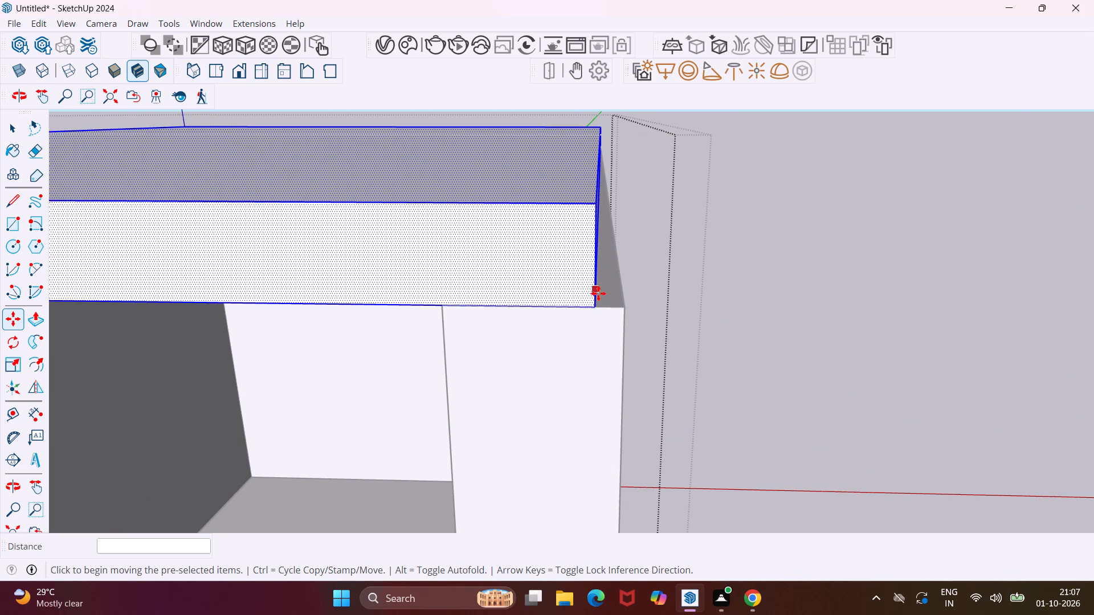
left_click(597, 306)
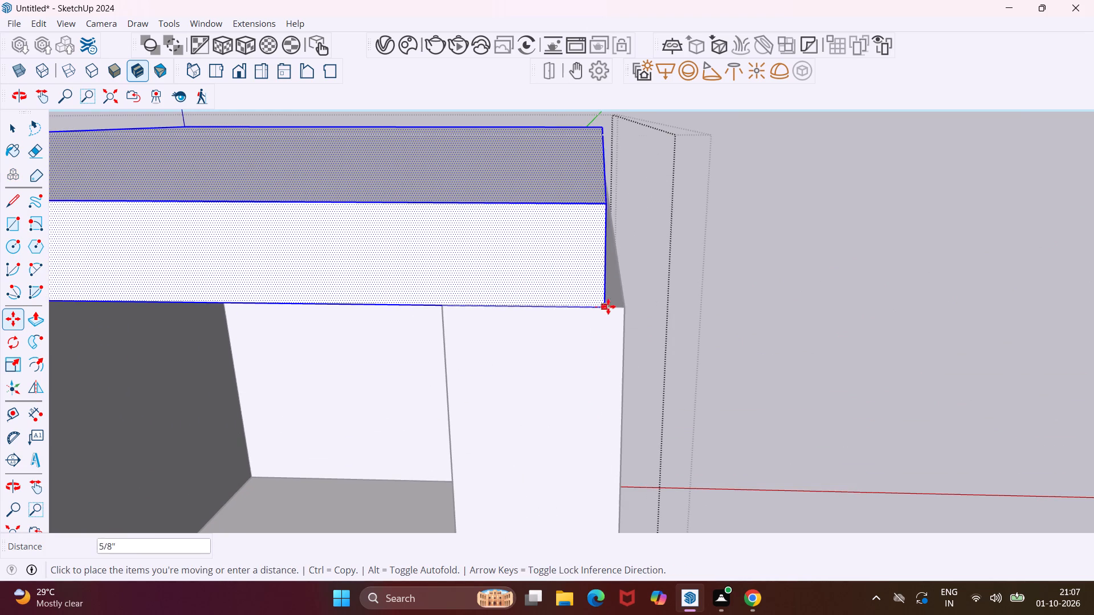
left_click(626, 306)
scroll(586, 292, "down", 7)
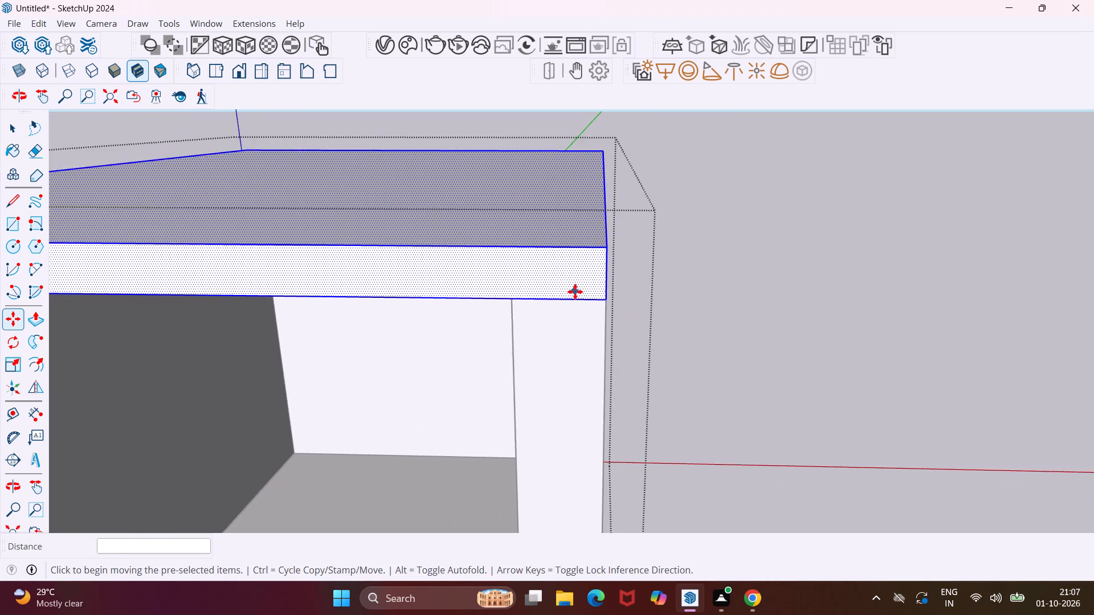
scroll(575, 292, "down", 16)
key("Escape")
key("space")
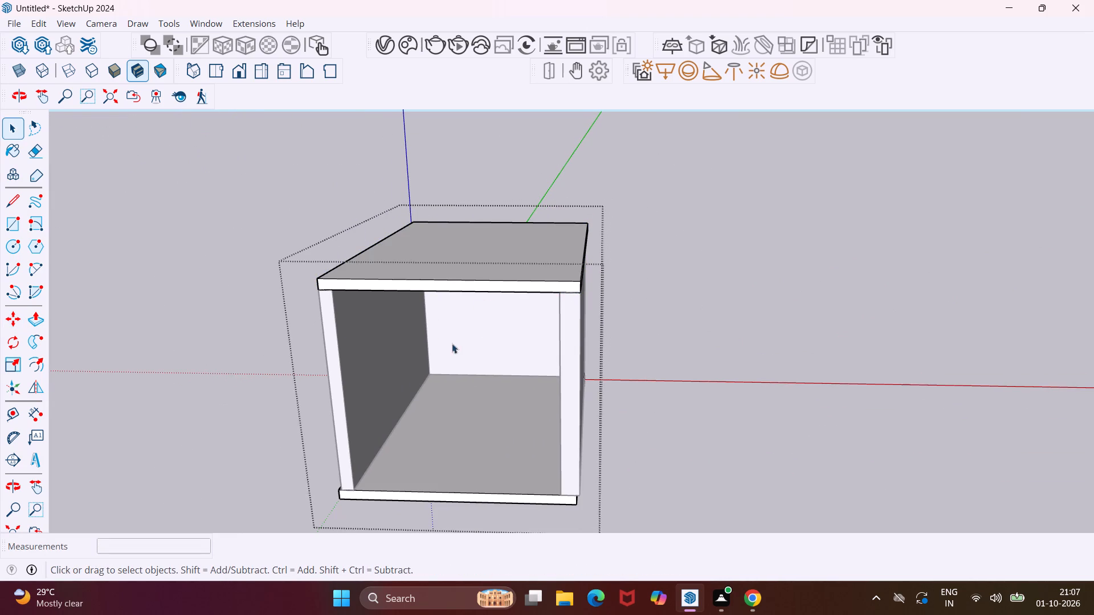
Select the whole floor slab, move its upper front corner to the side wall's outer bottom corner, and exit the slab group.
middle_click_drag(578, 505, 579, 399)
scroll(579, 447, "up", 12)
left_click(579, 458)
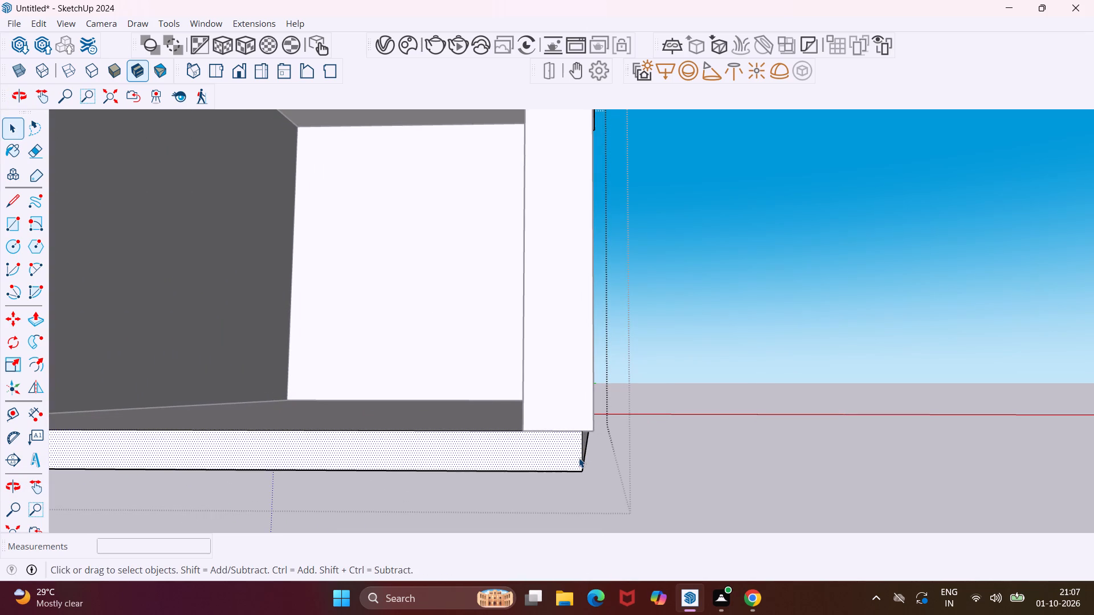
double_click(579, 457)
double_click(579, 457)
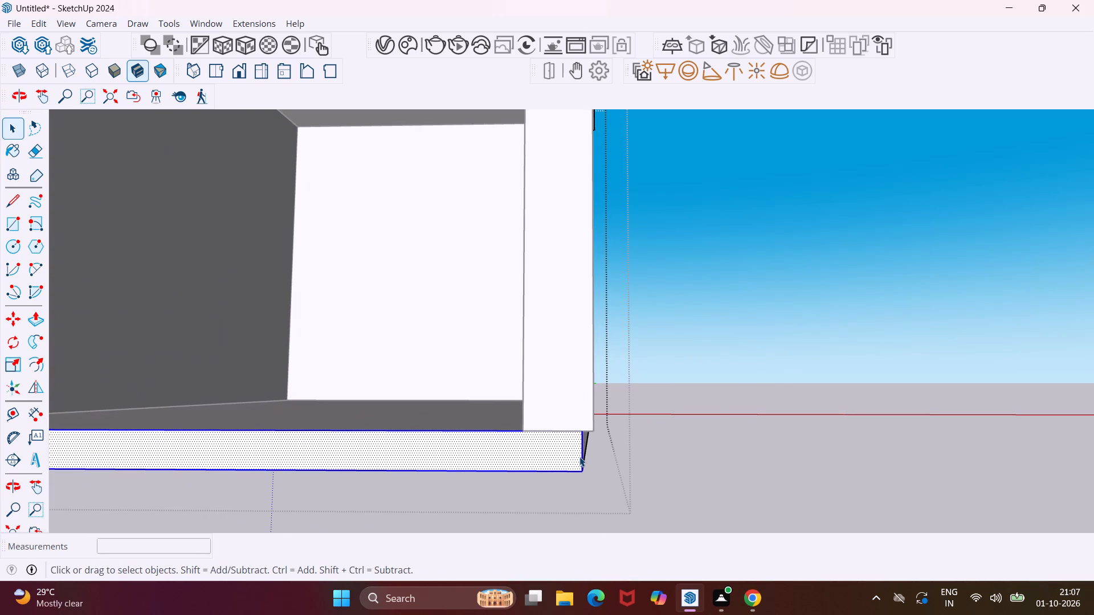
left_click_drag(582, 458, 536, 456)
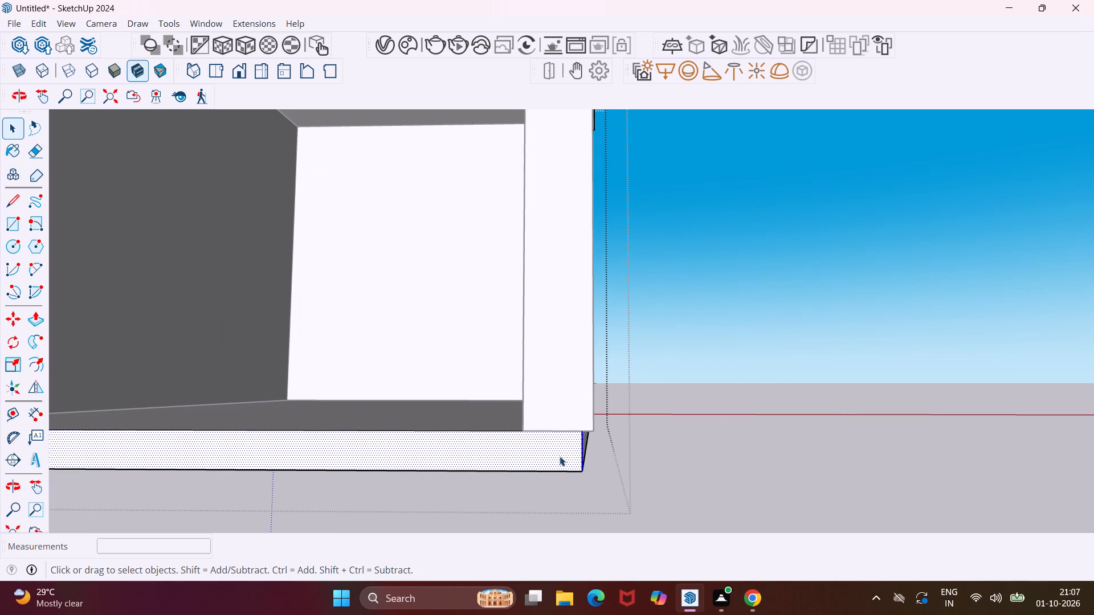
middle_click_drag(560, 456, 493, 460)
double_click(587, 456)
double_click(583, 454)
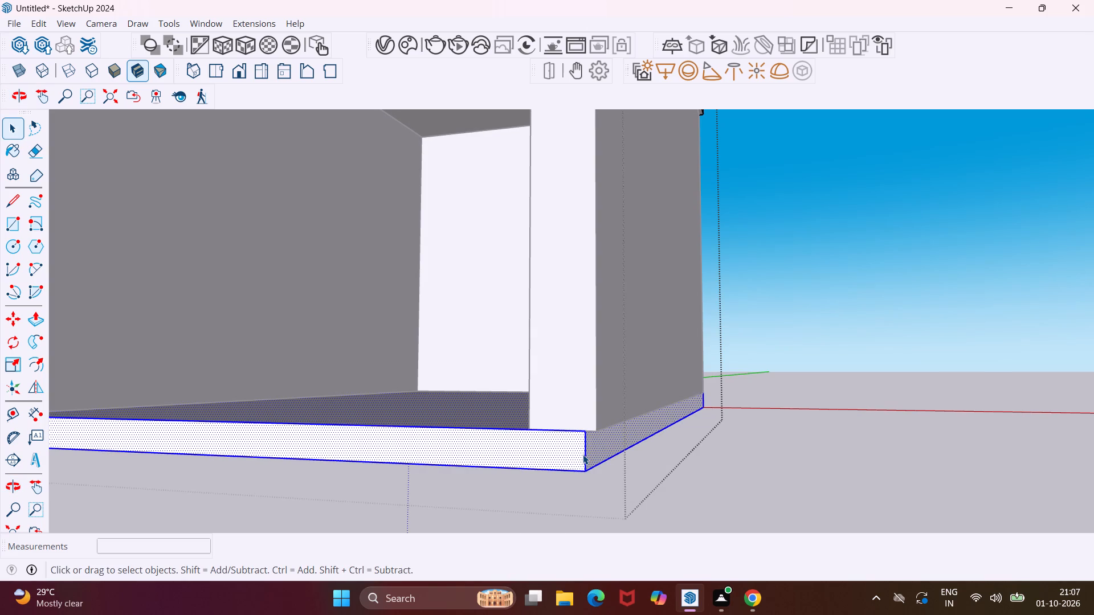
key("m")
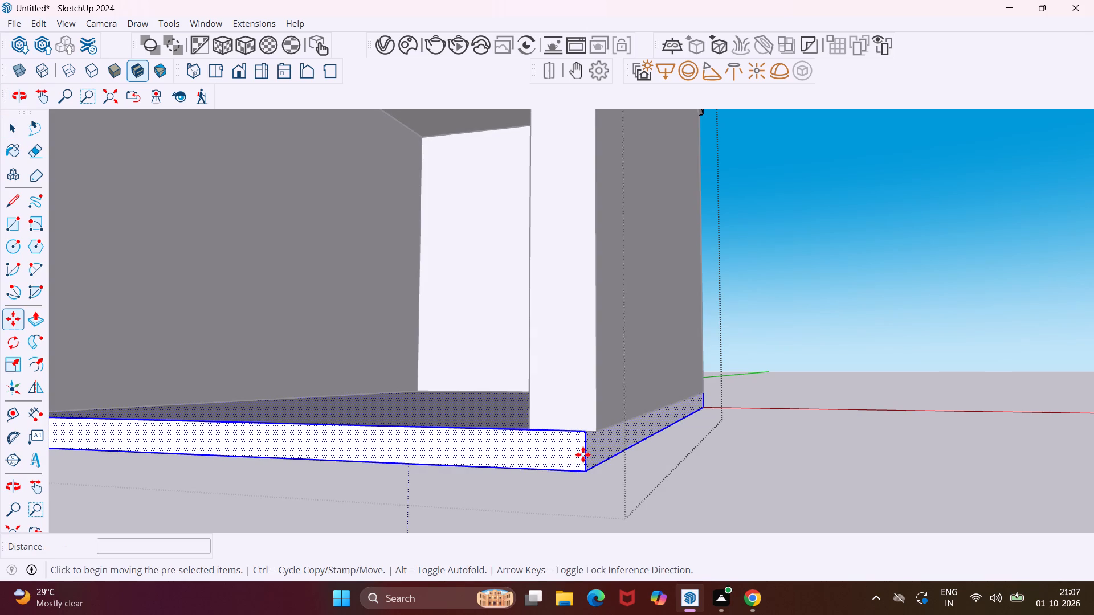
scroll(583, 436, "up", 14)
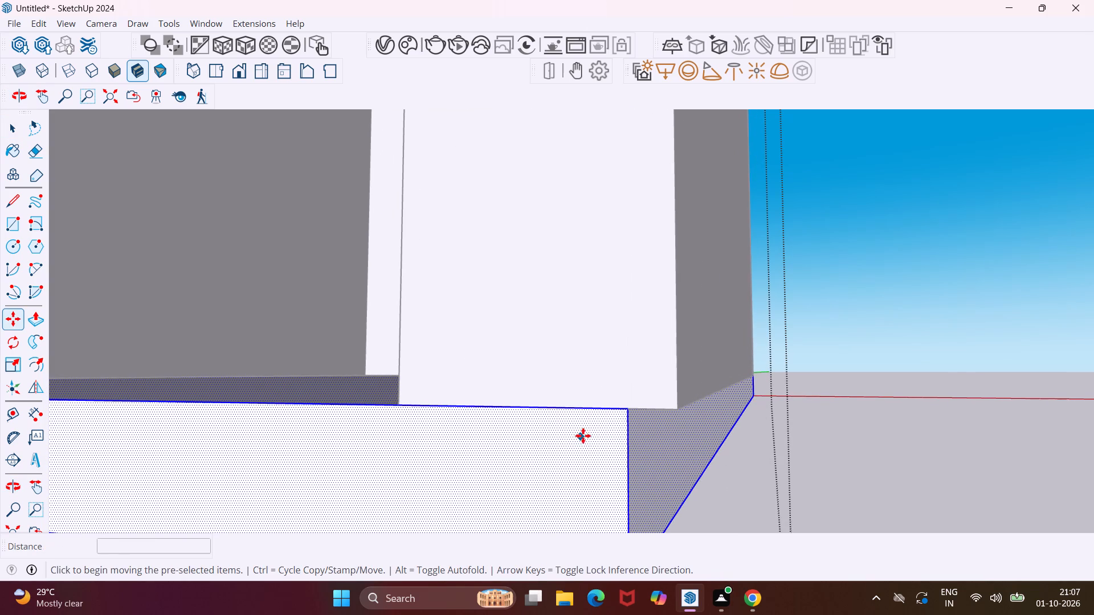
left_click(627, 411)
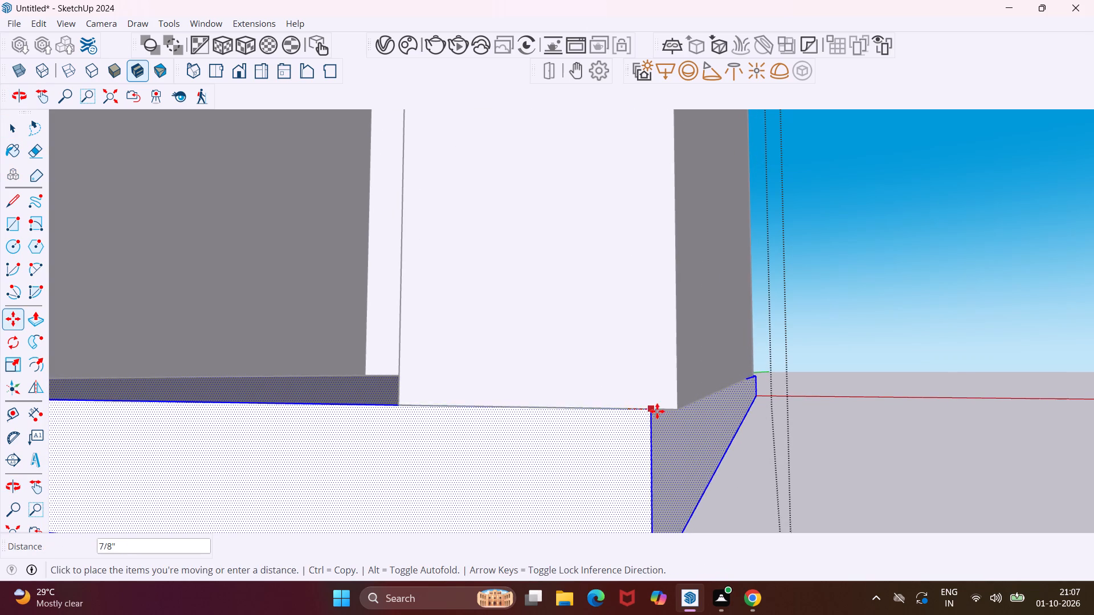
left_click(676, 409)
scroll(625, 388, "down", 8)
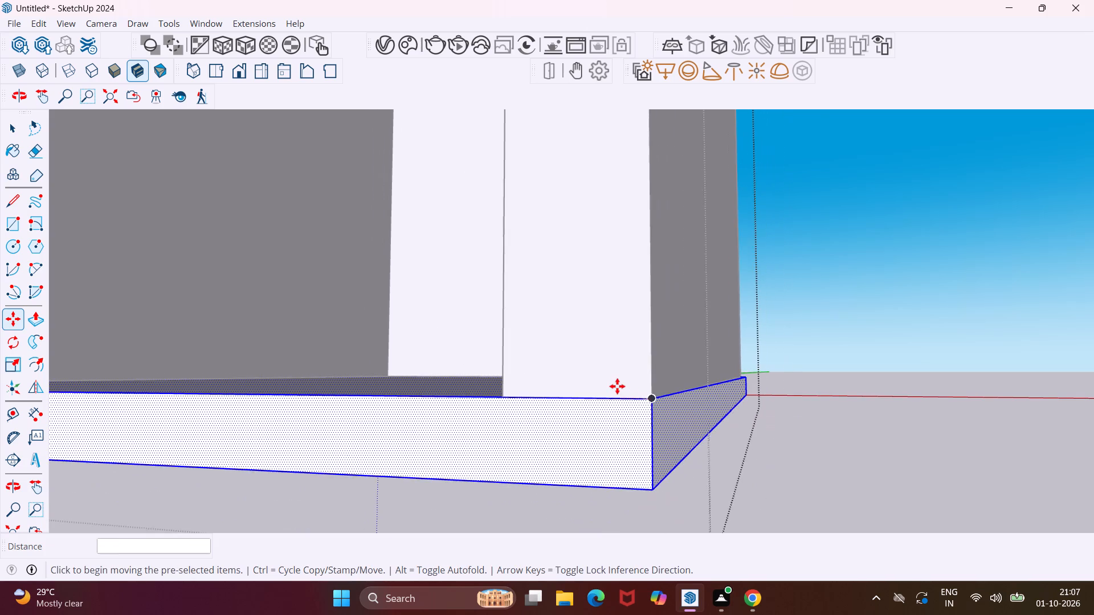
scroll(617, 386, "down", 14)
scroll(550, 395, "down", 6)
key("Escape")
key("space")
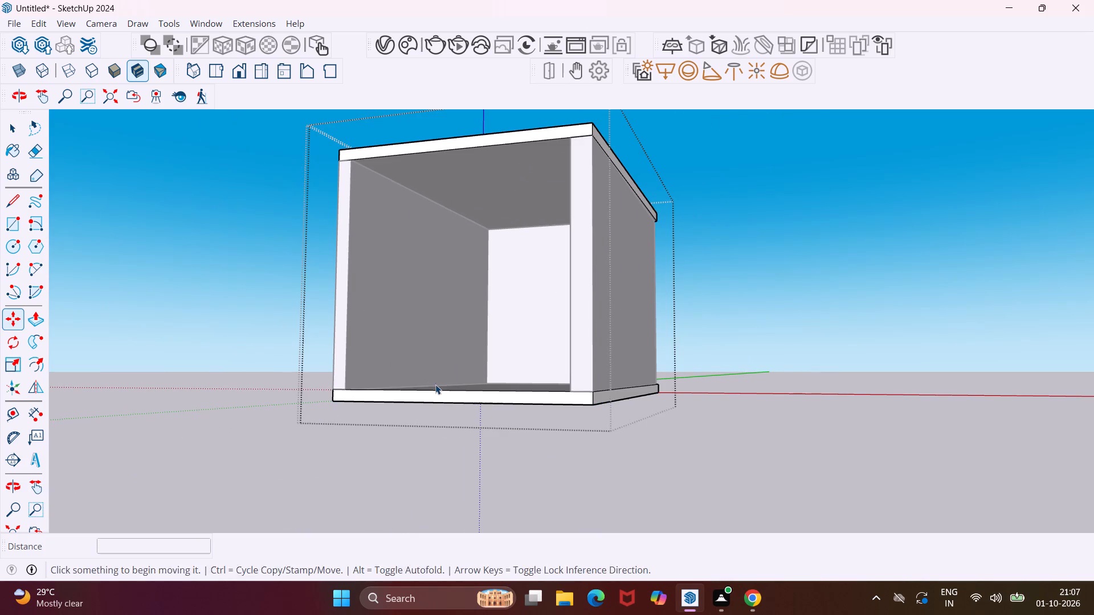
left_click(222, 383)
Inside the slab group, select the whole ceiling slab and move it about 17' 9" off the walls, beside the room.
middle_click_drag(222, 383, 293, 495)
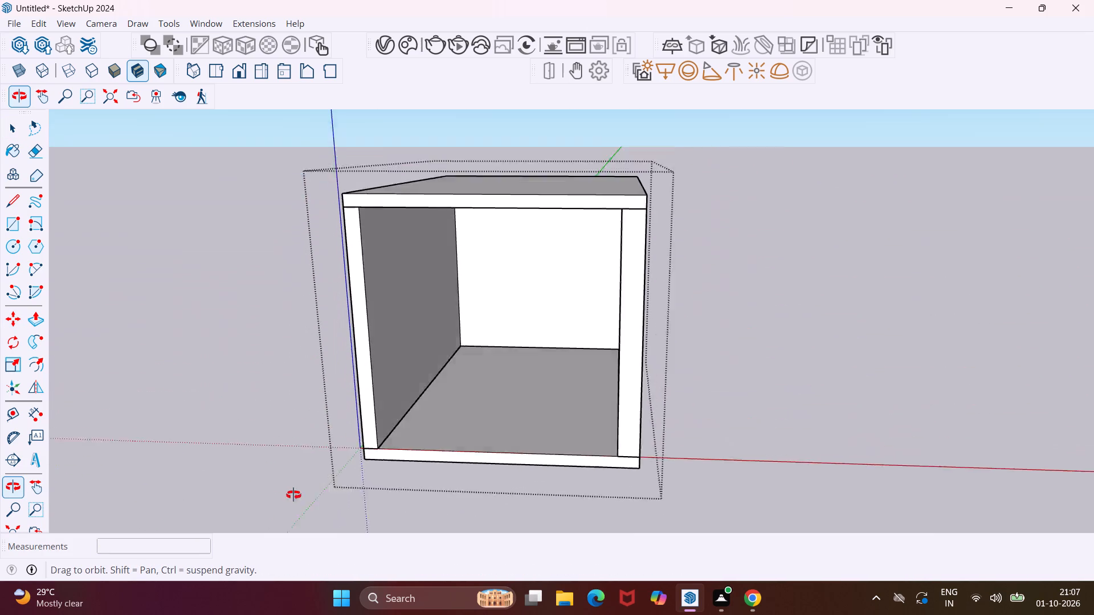
middle_click_drag(293, 495, 298, 503)
middle_click_drag(477, 256, 485, 179)
scroll(475, 256, "up", 1)
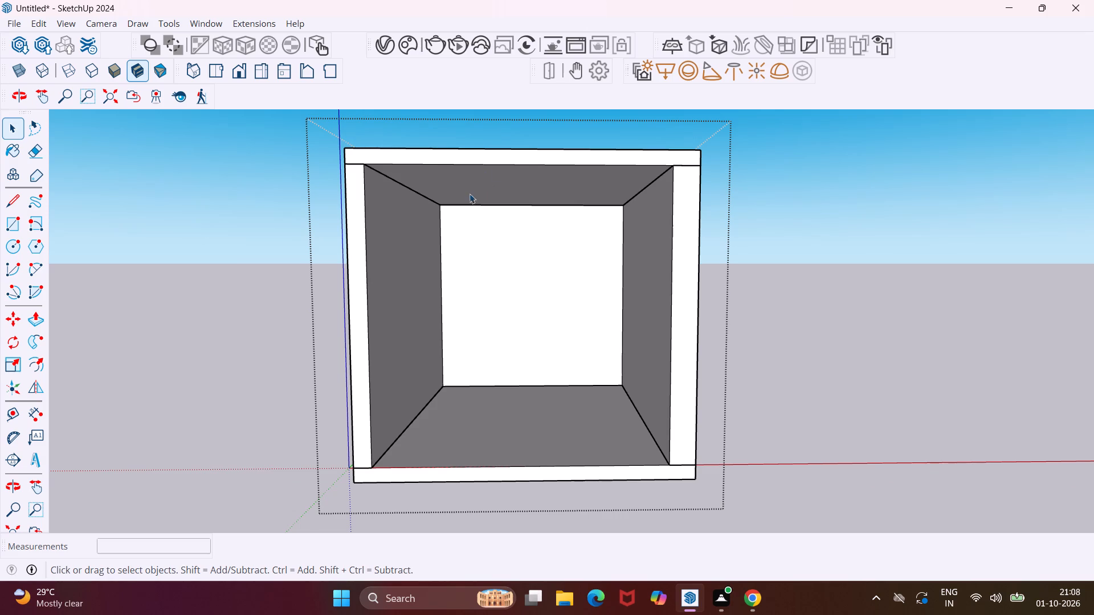
middle_click_drag(532, 157, 522, 216)
double_click(528, 215)
double_click(528, 215)
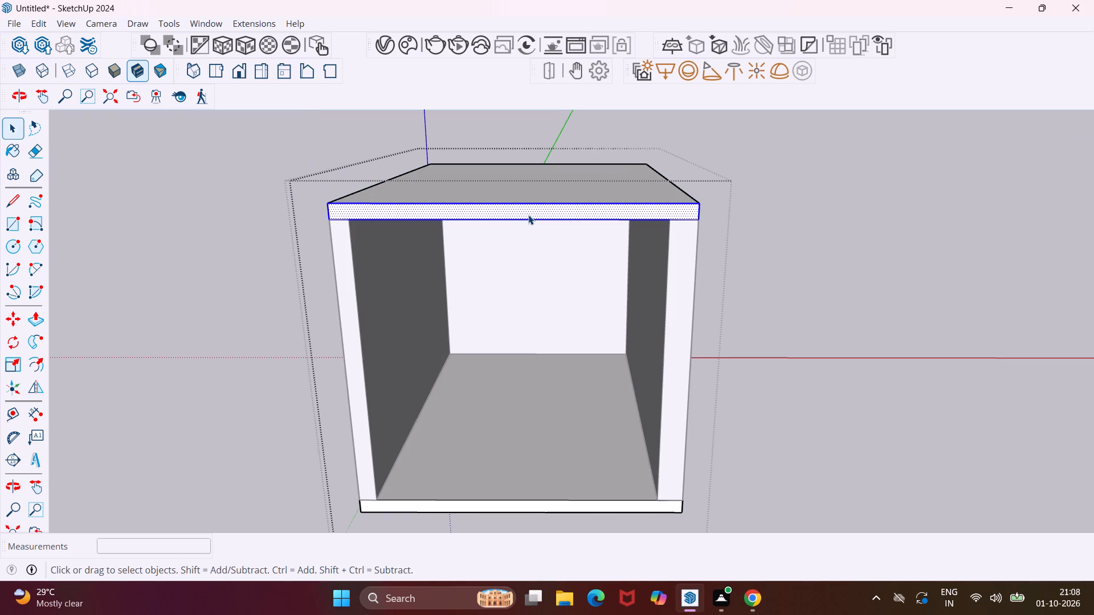
double_click(528, 215)
middle_click_drag(410, 246, 395, 251)
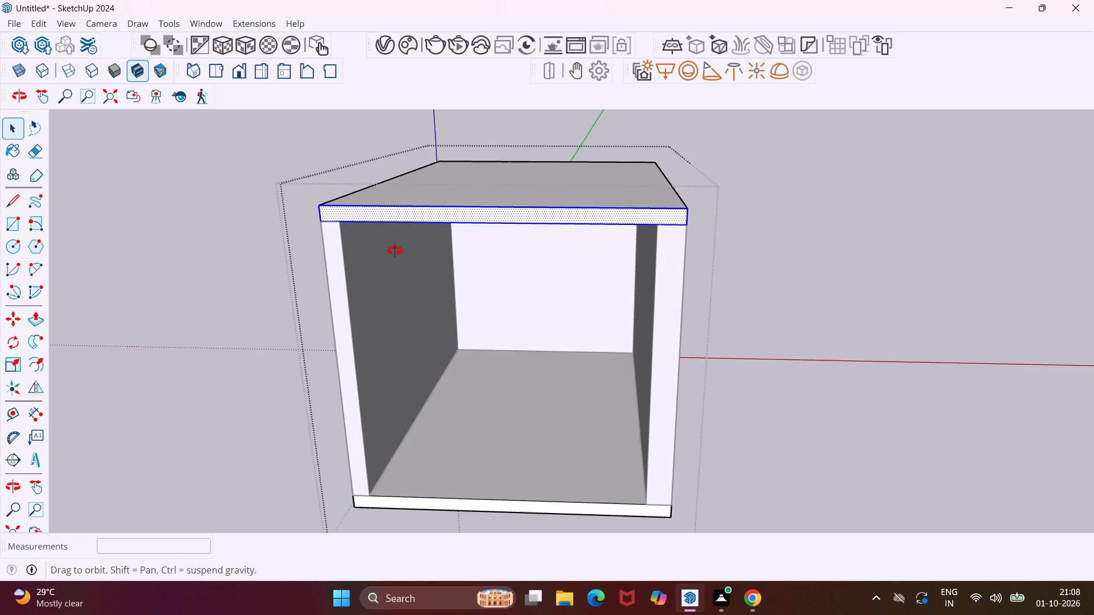
middle_click_drag(395, 251, 277, 289)
double_click(497, 225)
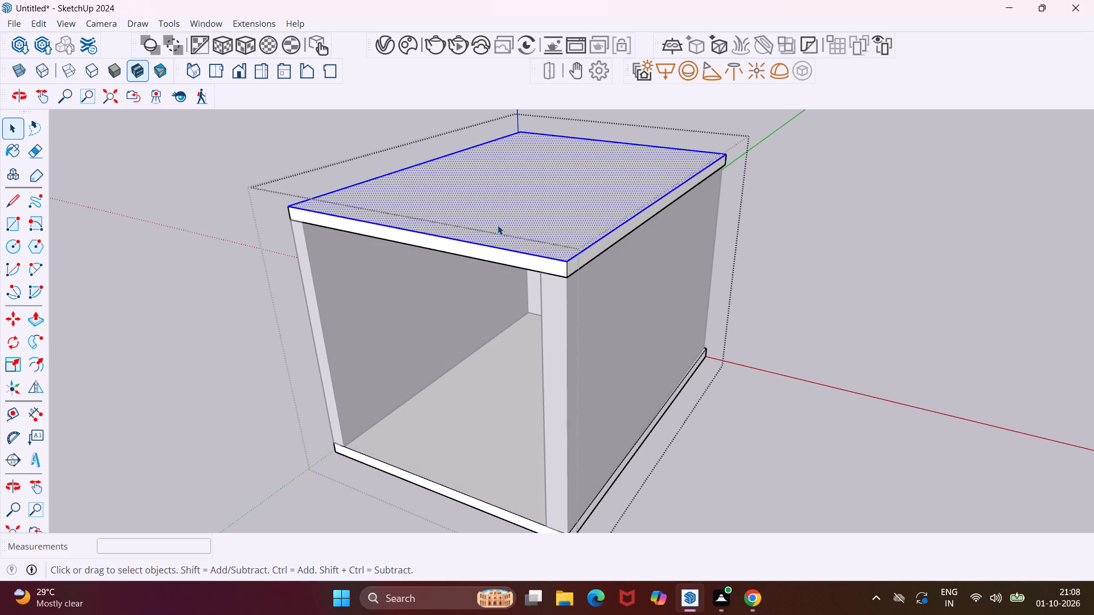
left_click(531, 243)
triple_click(556, 265)
left_click(556, 265)
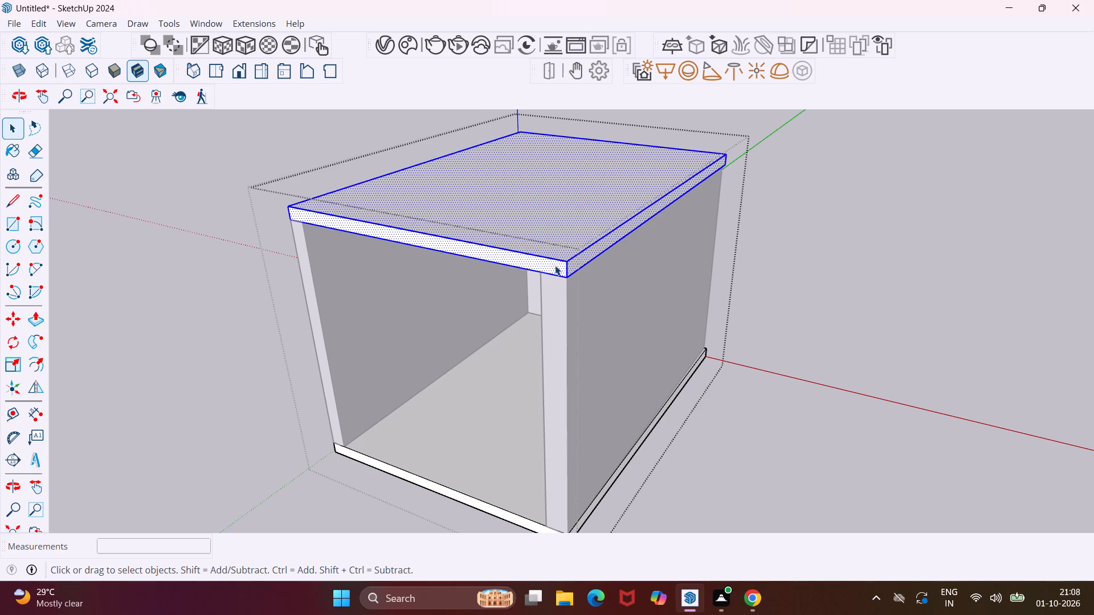
middle_click_drag(550, 264, 594, 259)
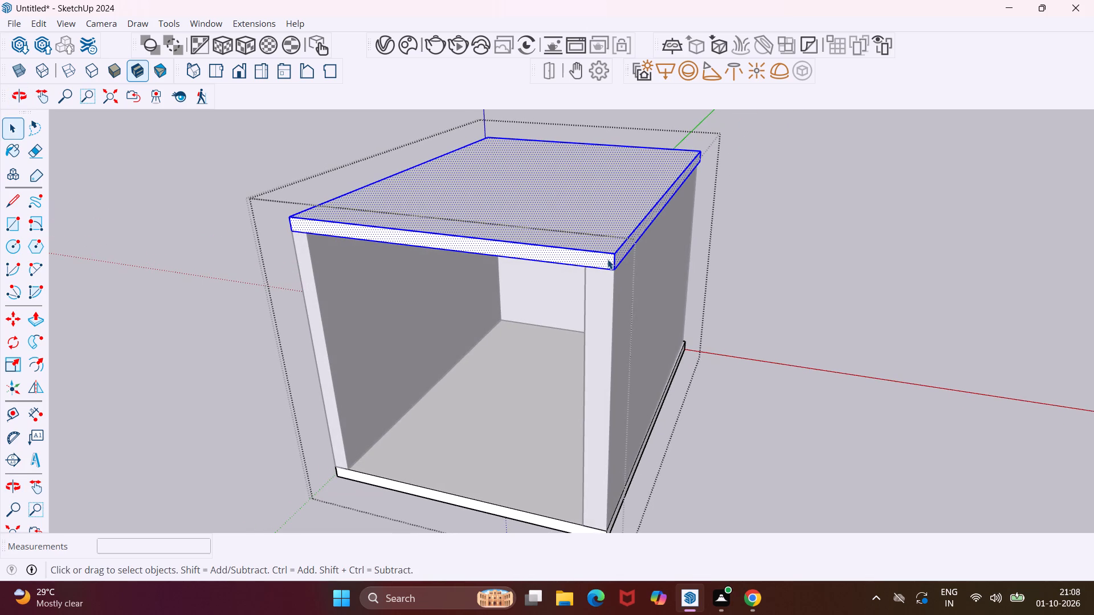
key("m")
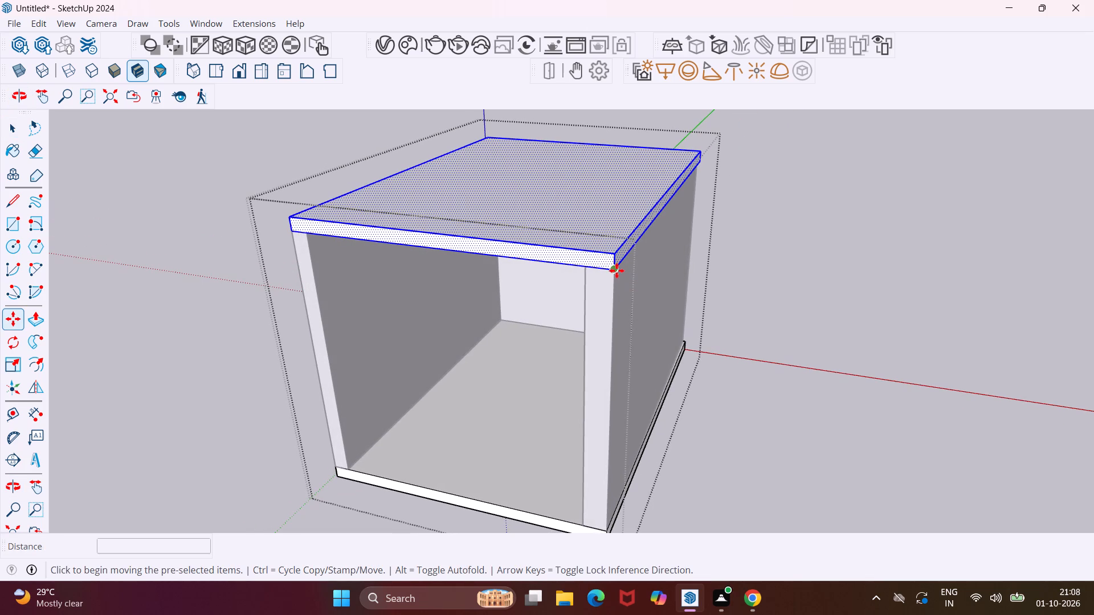
left_click(617, 270)
scroll(661, 277, "down", 6)
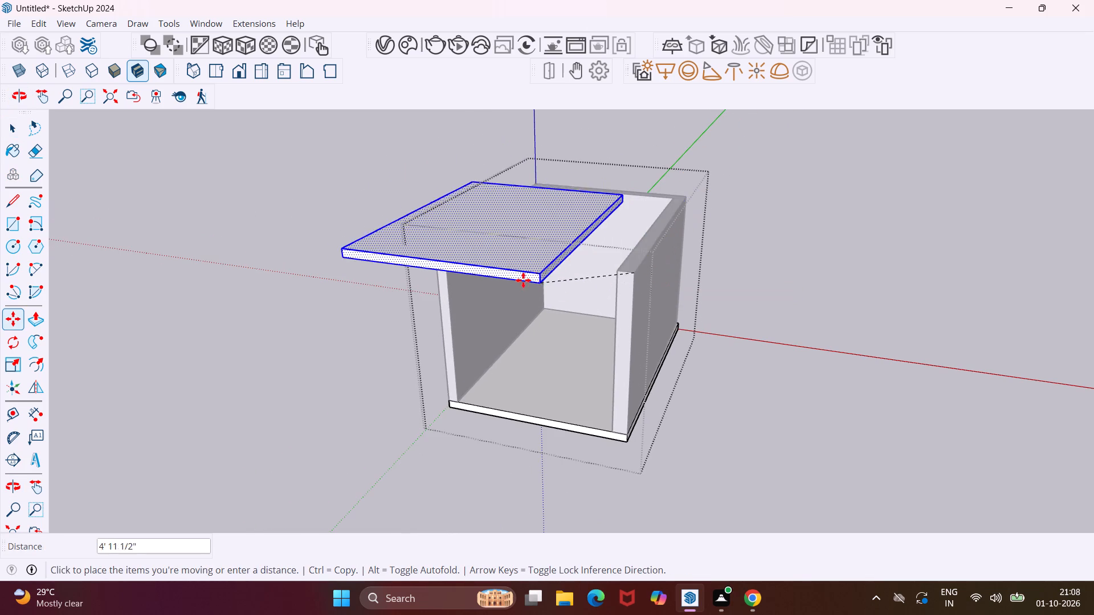
scroll(466, 280, "down", 6)
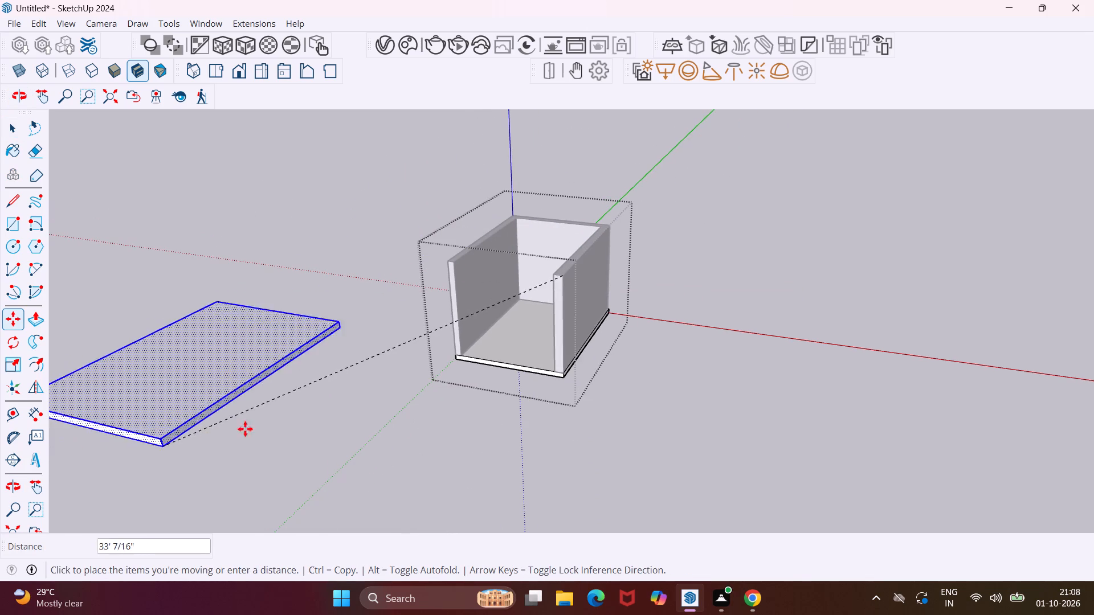
left_click(769, 298)
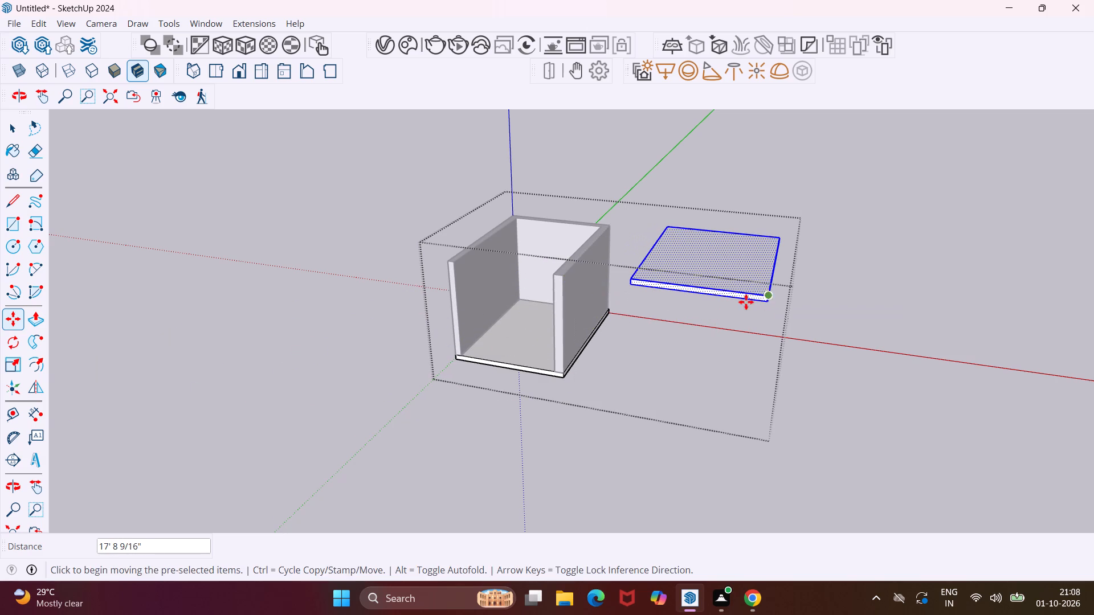
middle_click_drag(670, 331, 765, 261)
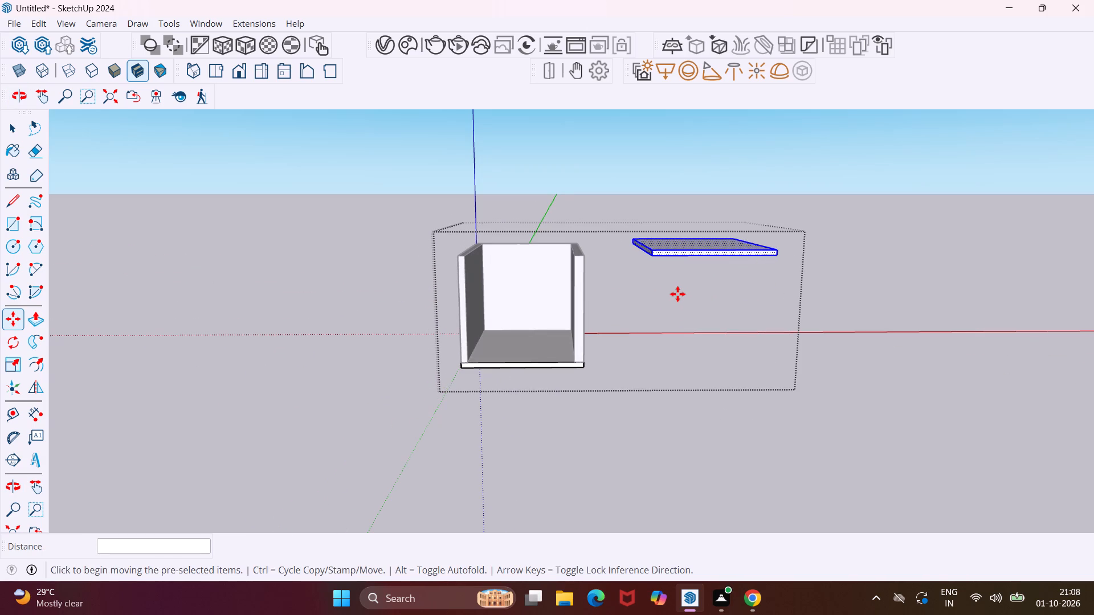
key("Escape")
key("space")
Offset the outline of the ceiling slab's underside inward by about 2' 7" to form an inner rectangle.
middle_click_drag(671, 293, 667, 278)
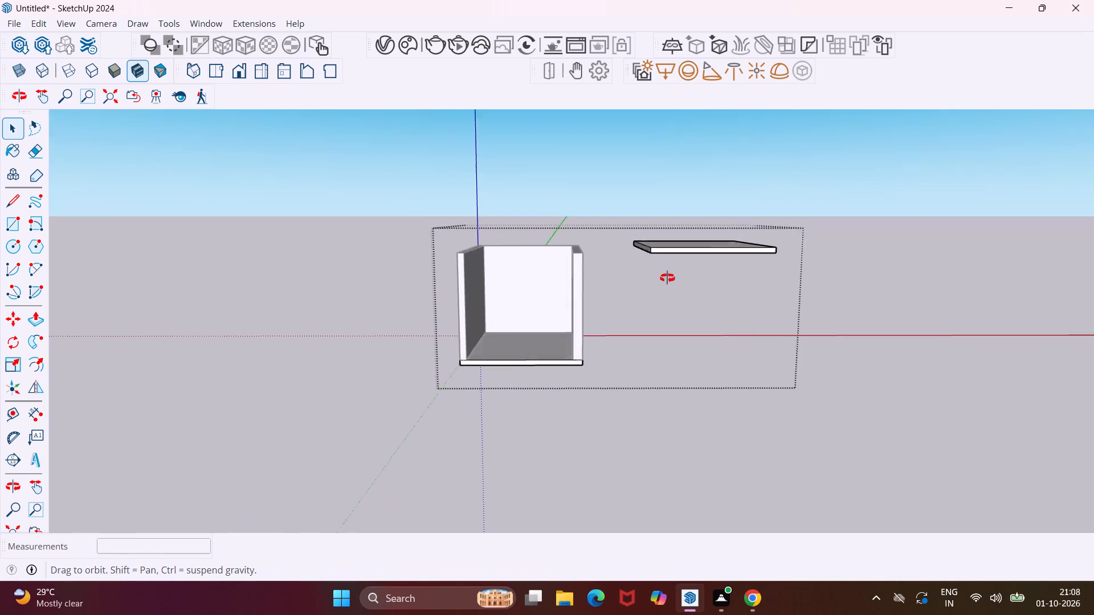
middle_click_drag(667, 278, 670, 178)
scroll(677, 284, "up", 4)
scroll(673, 216, "up", 5)
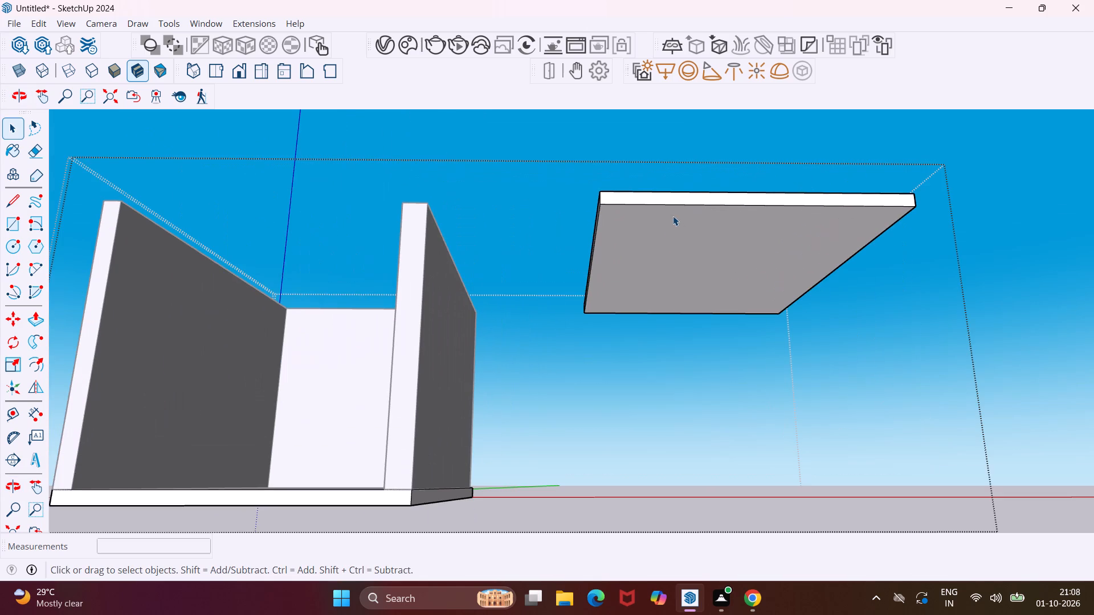
left_click(659, 245)
middle_click_drag(658, 245, 660, 196)
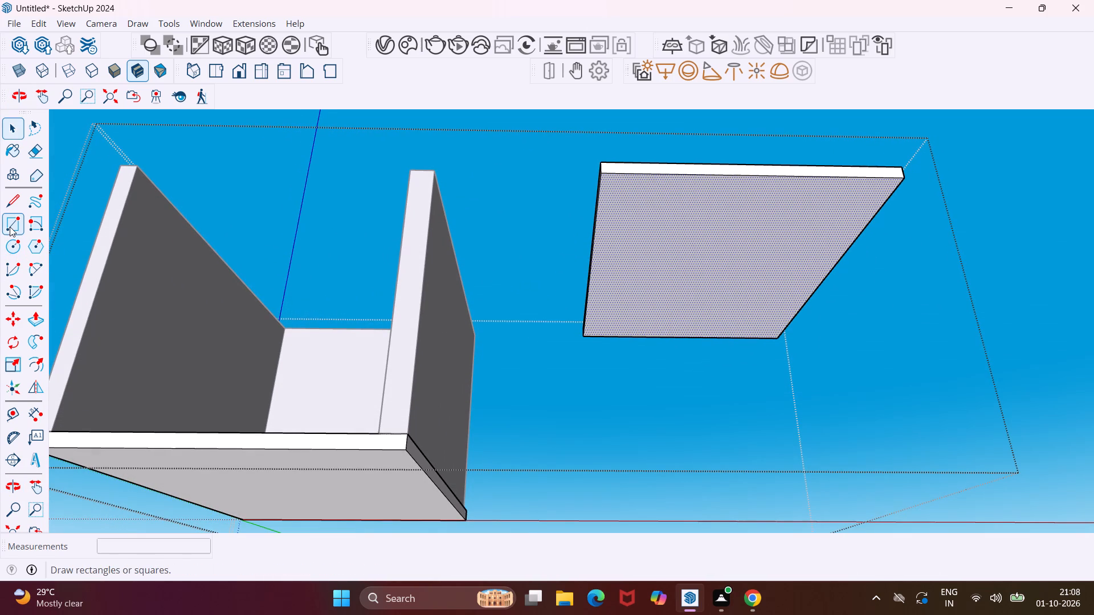
left_click(38, 368)
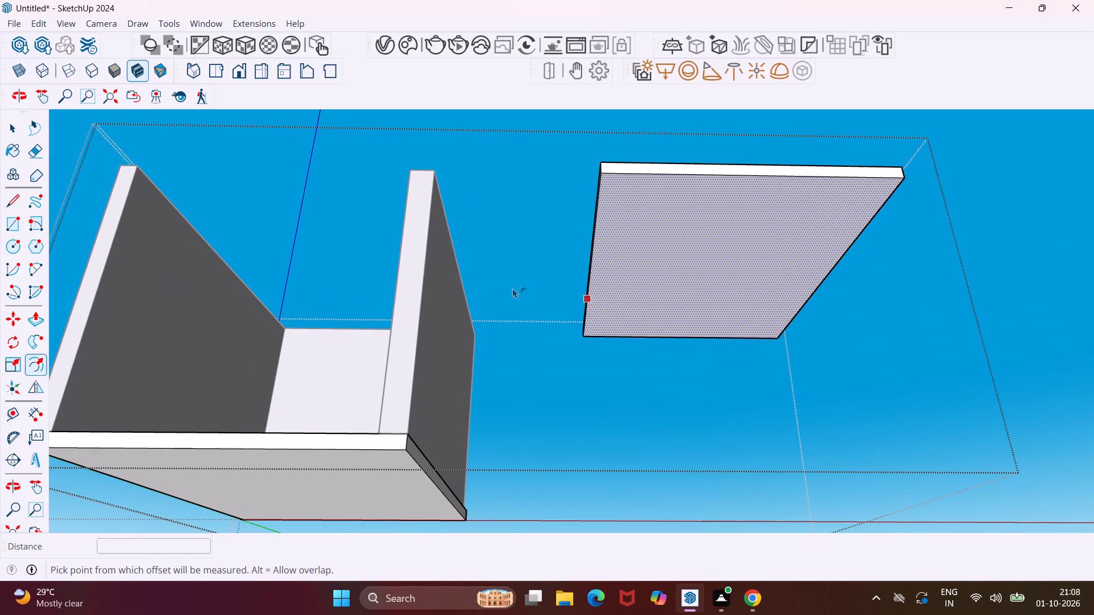
left_click(599, 272)
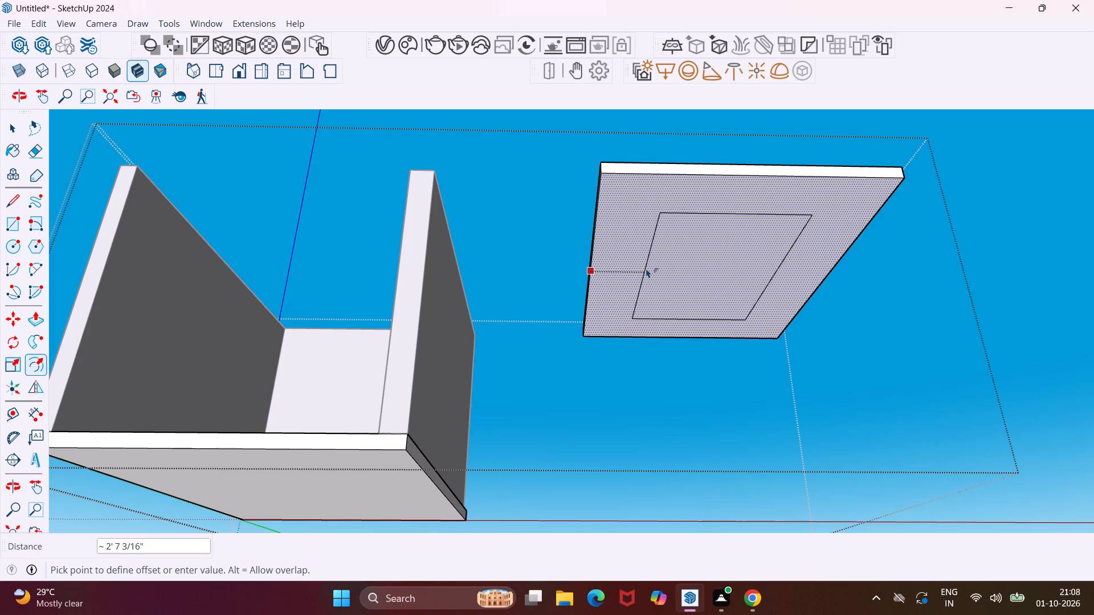
left_click(646, 268)
key("Escape")
key("space")
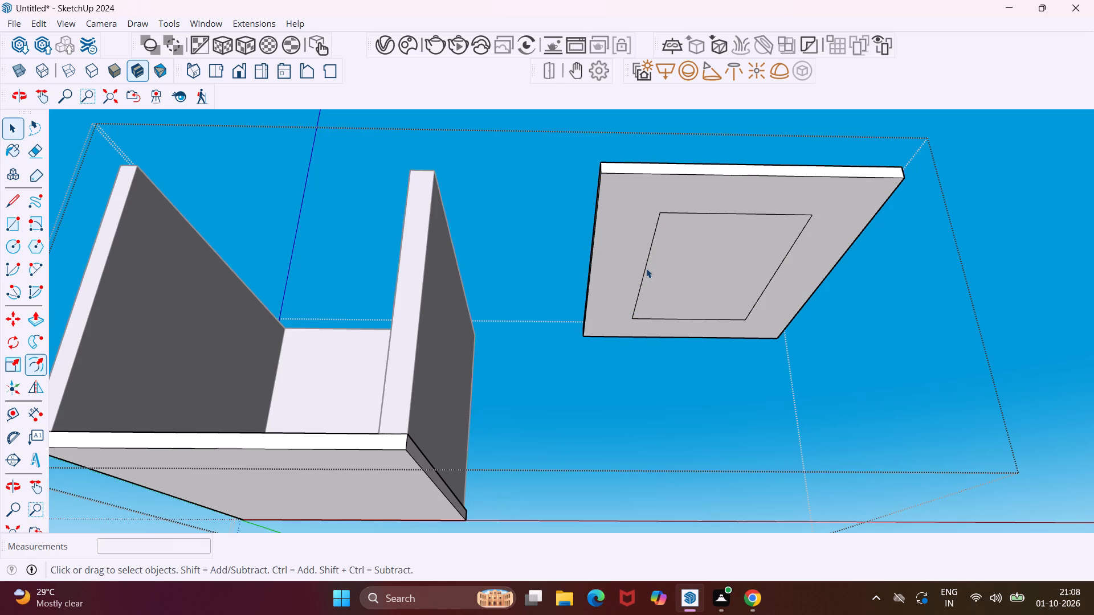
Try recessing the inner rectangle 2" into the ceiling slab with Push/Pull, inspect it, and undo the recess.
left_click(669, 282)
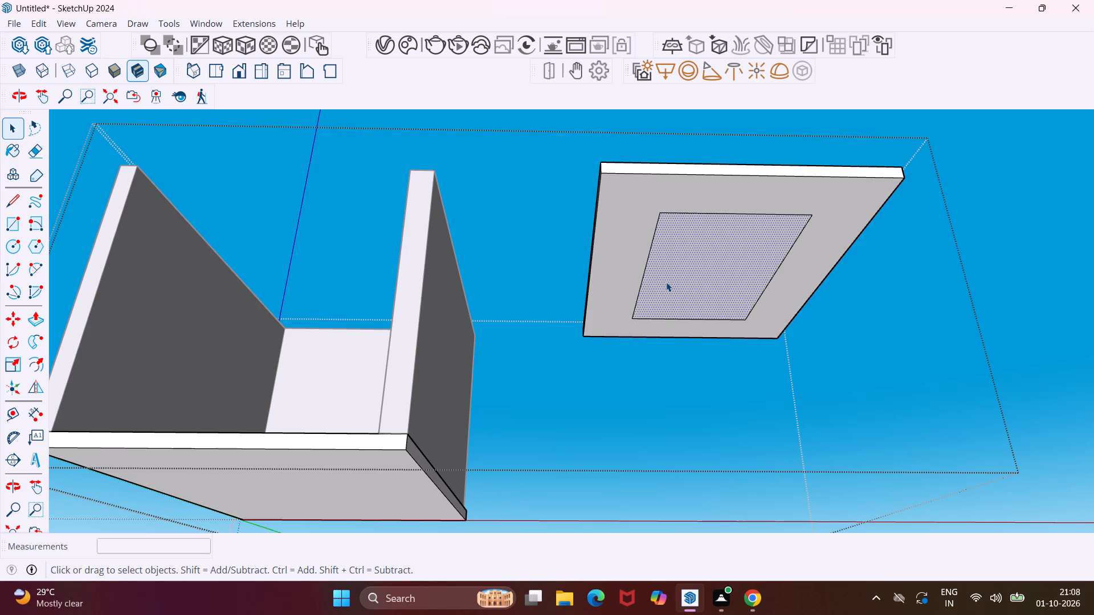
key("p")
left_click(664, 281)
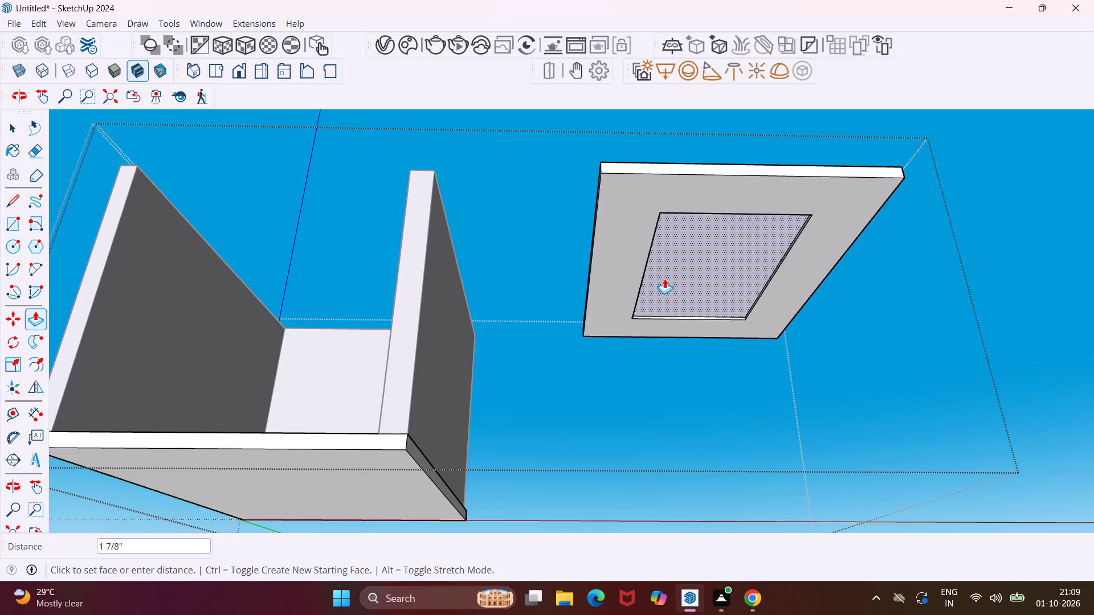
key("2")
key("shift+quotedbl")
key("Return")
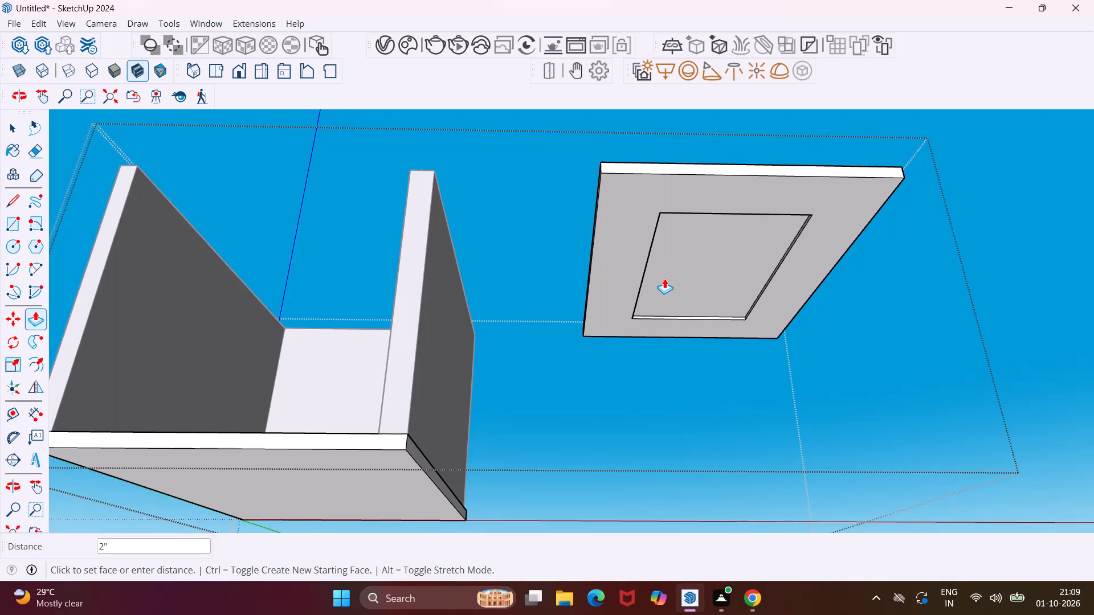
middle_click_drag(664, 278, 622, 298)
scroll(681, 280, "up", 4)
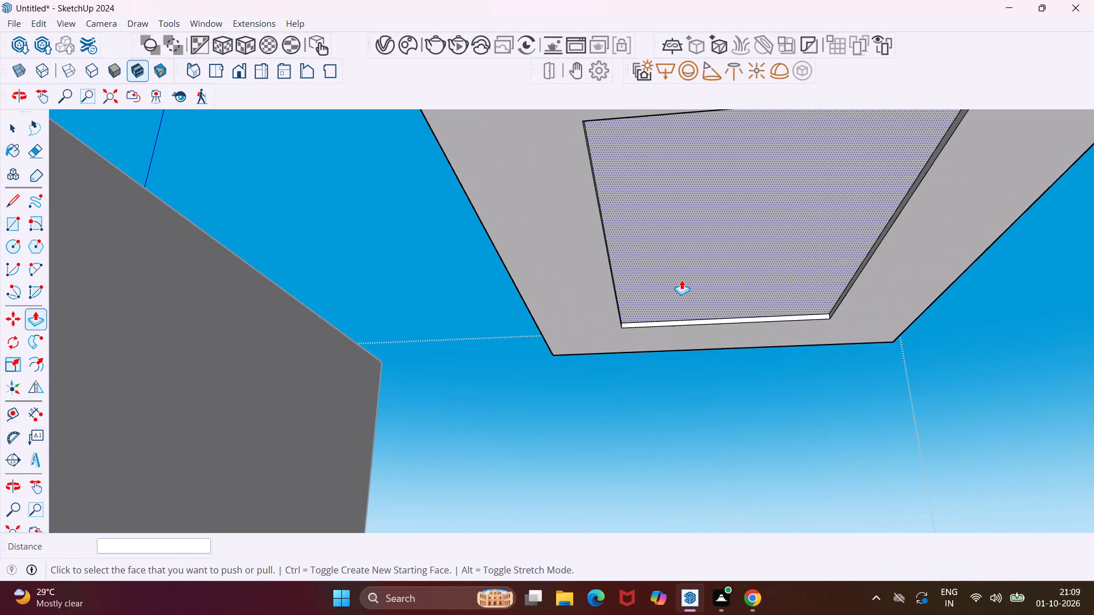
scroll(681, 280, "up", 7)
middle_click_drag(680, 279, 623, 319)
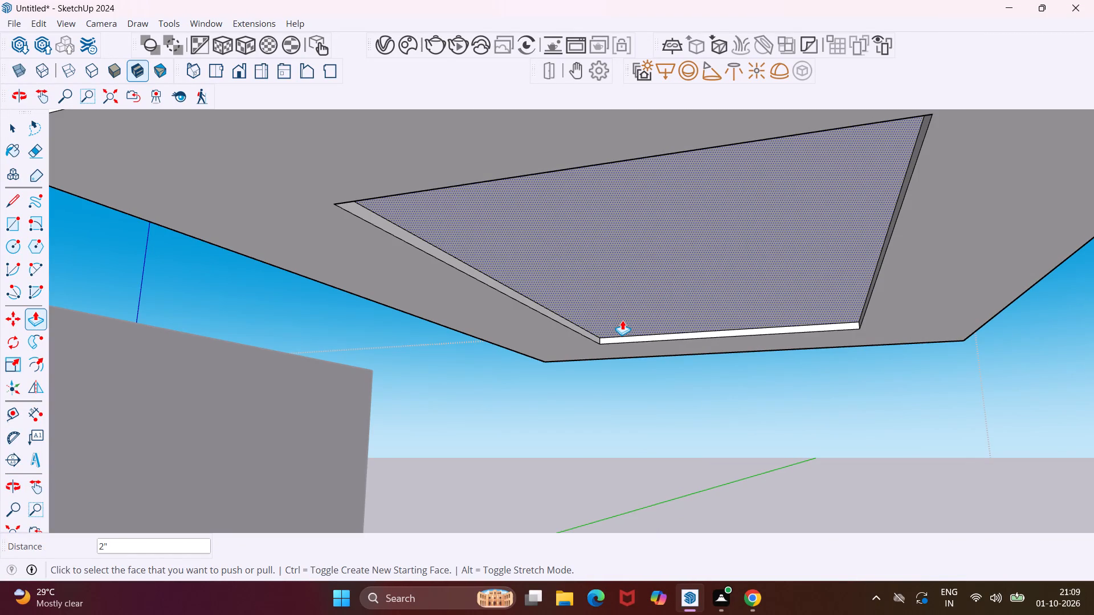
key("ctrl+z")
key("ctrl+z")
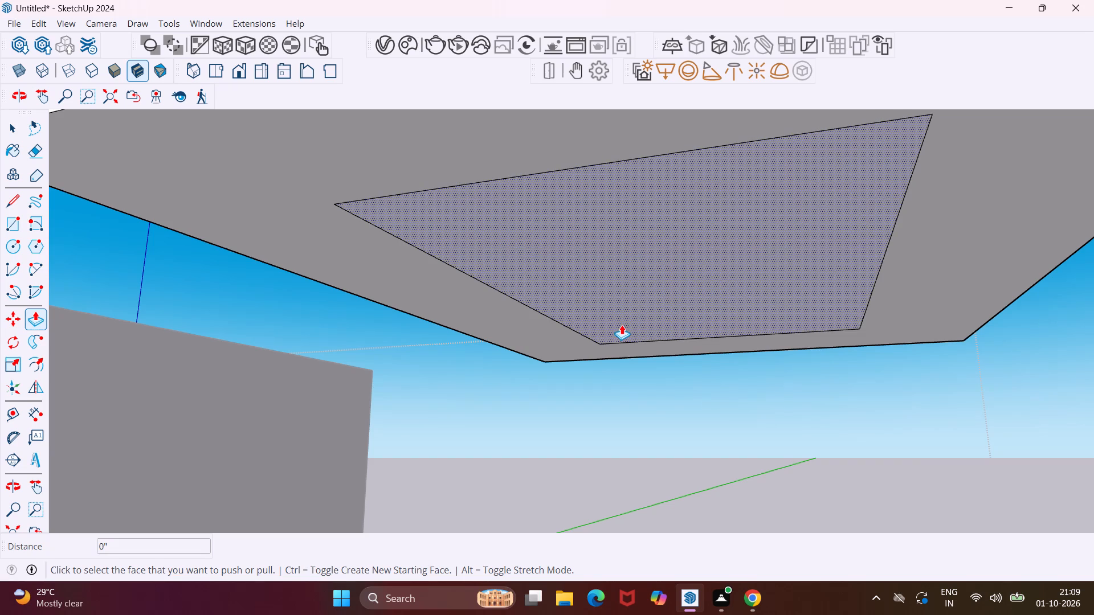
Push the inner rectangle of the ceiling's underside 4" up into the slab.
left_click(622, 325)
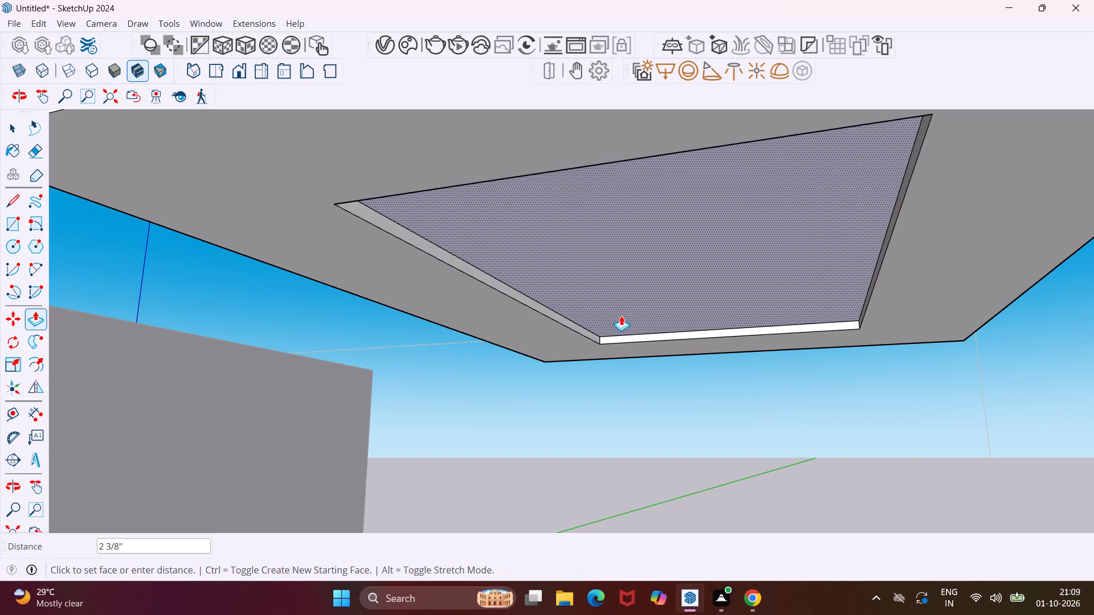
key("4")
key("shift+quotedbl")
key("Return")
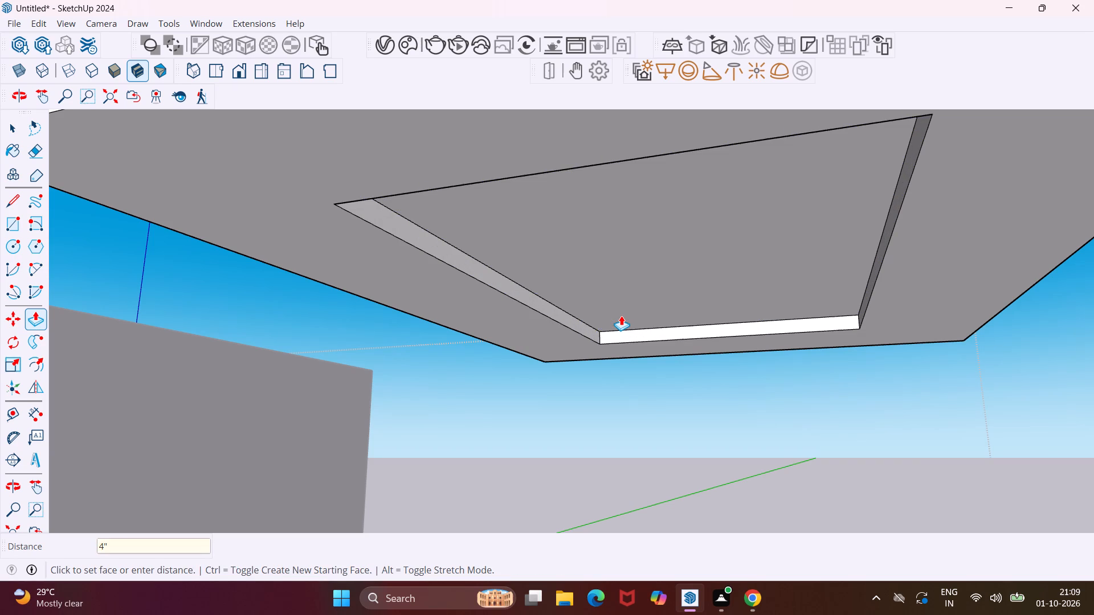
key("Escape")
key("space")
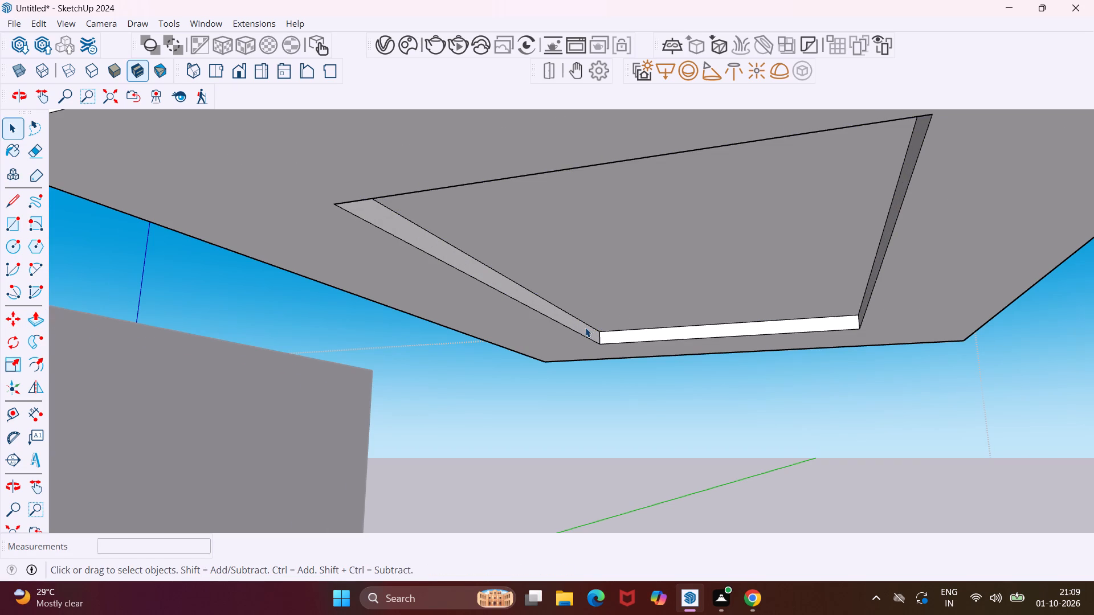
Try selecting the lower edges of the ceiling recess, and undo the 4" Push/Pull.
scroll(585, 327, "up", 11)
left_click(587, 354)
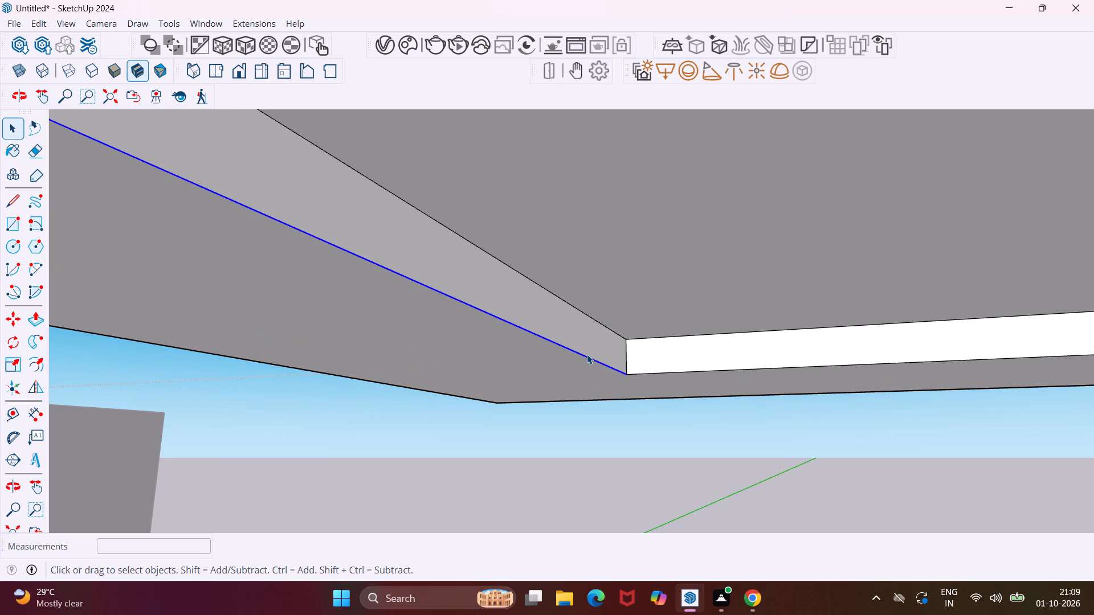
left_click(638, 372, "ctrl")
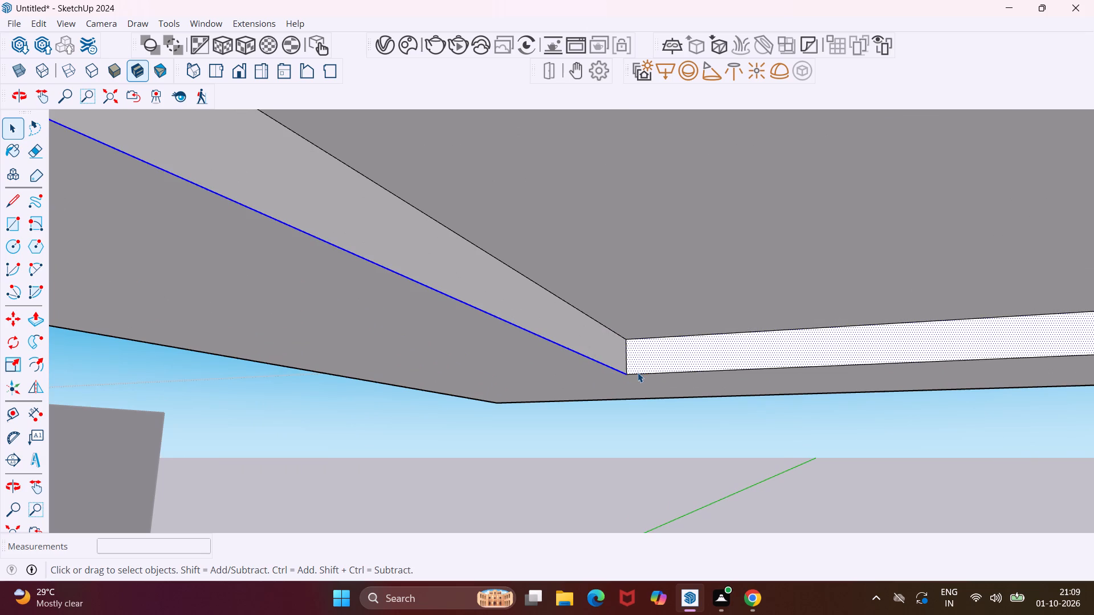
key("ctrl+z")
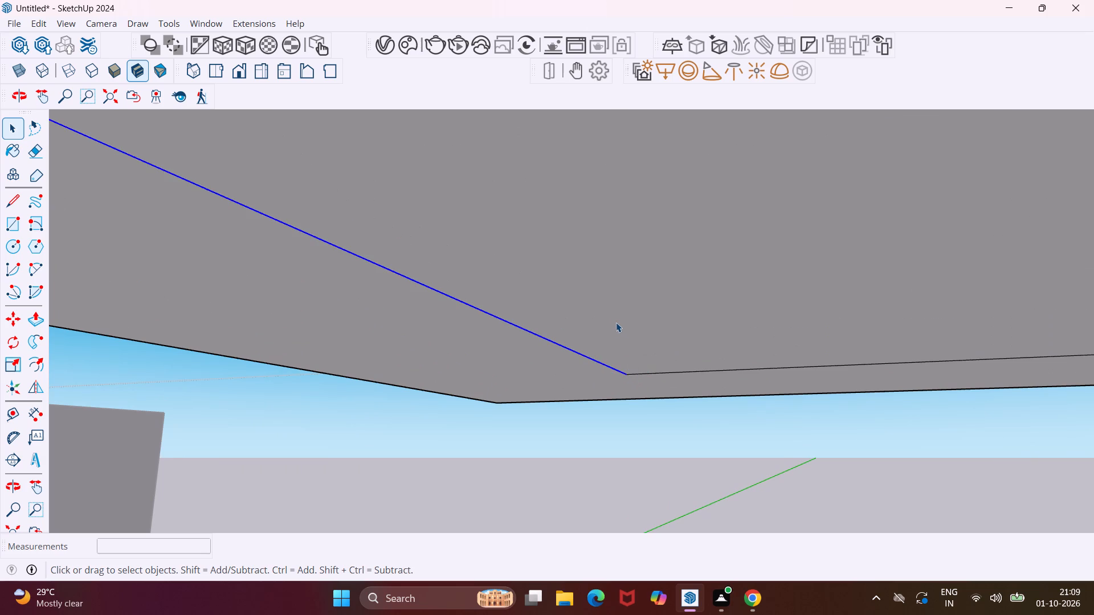
Reopen the slab group and recess the inner rectangle of the ceiling's underside 4" with Push/Pull.
scroll(614, 317, "down", 6)
key("Escape")
key("space")
left_click(622, 320)
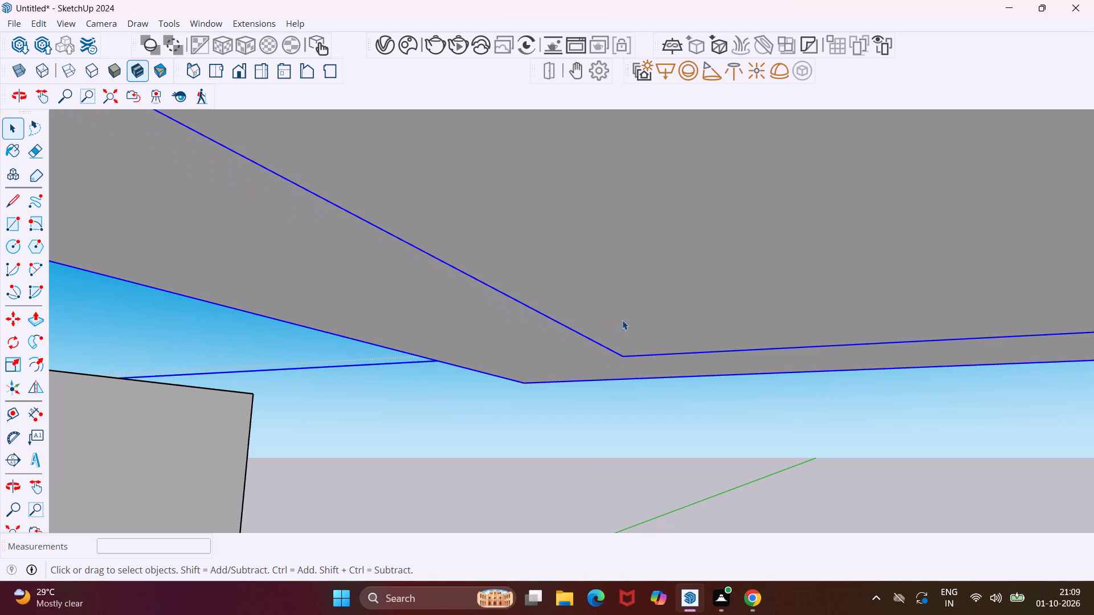
middle_click_drag(623, 319, 672, 319)
left_click(662, 306)
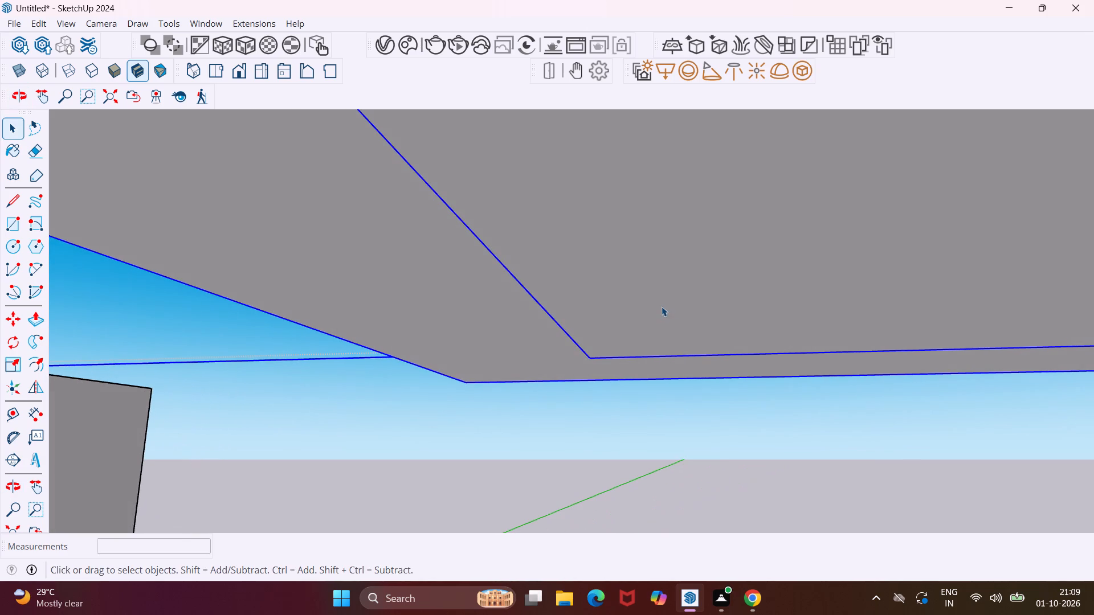
double_click(660, 305)
scroll(654, 297, "down", 5)
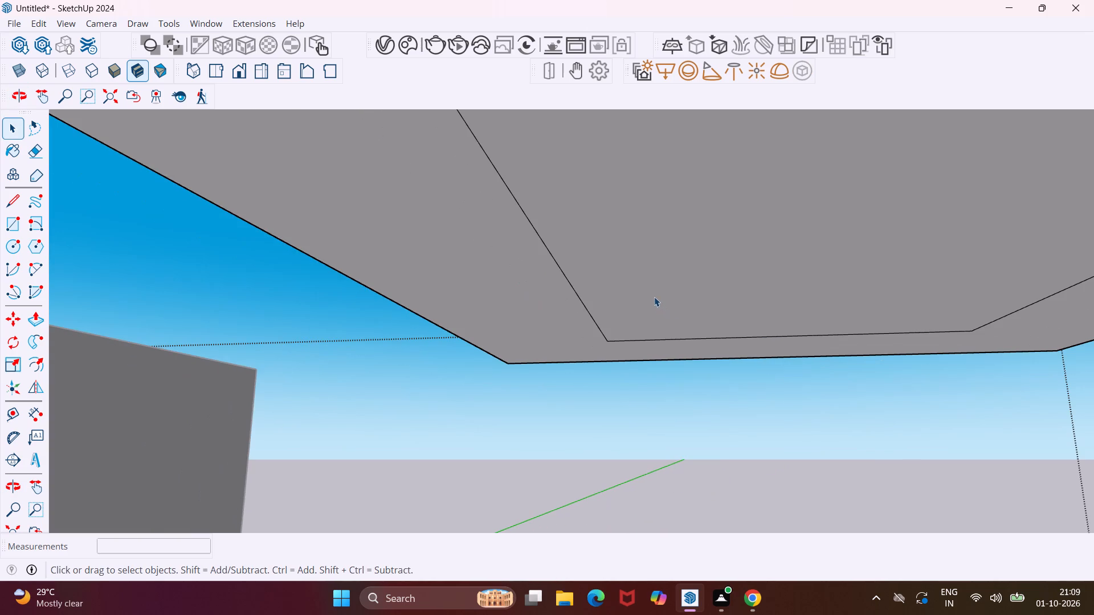
left_click(654, 296)
key("p")
left_click(654, 296)
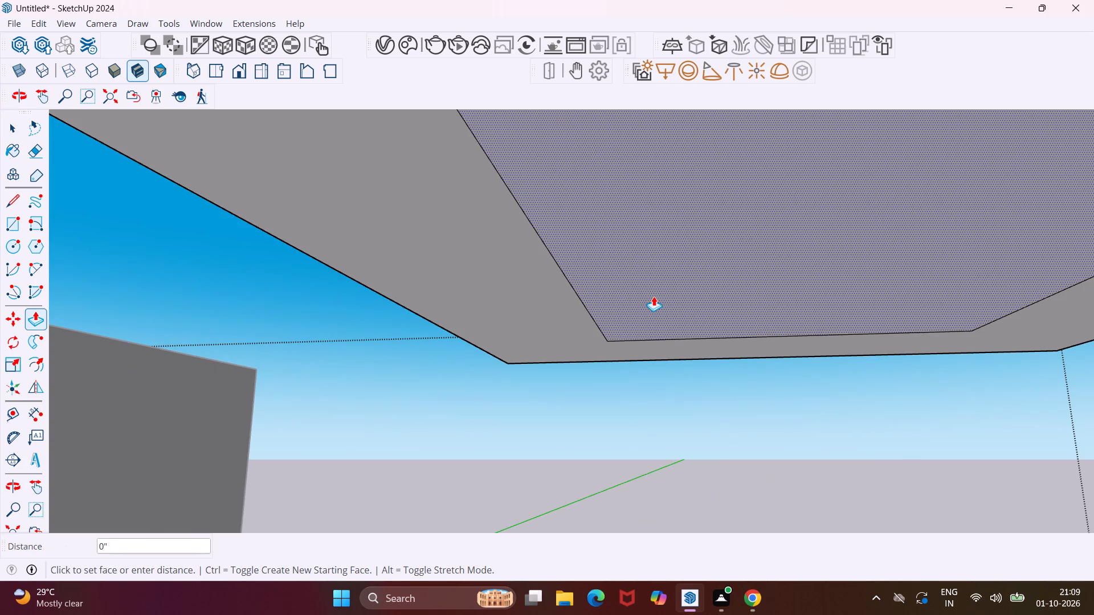
type("4\"")
key("Return")
key("Escape")
key("space")
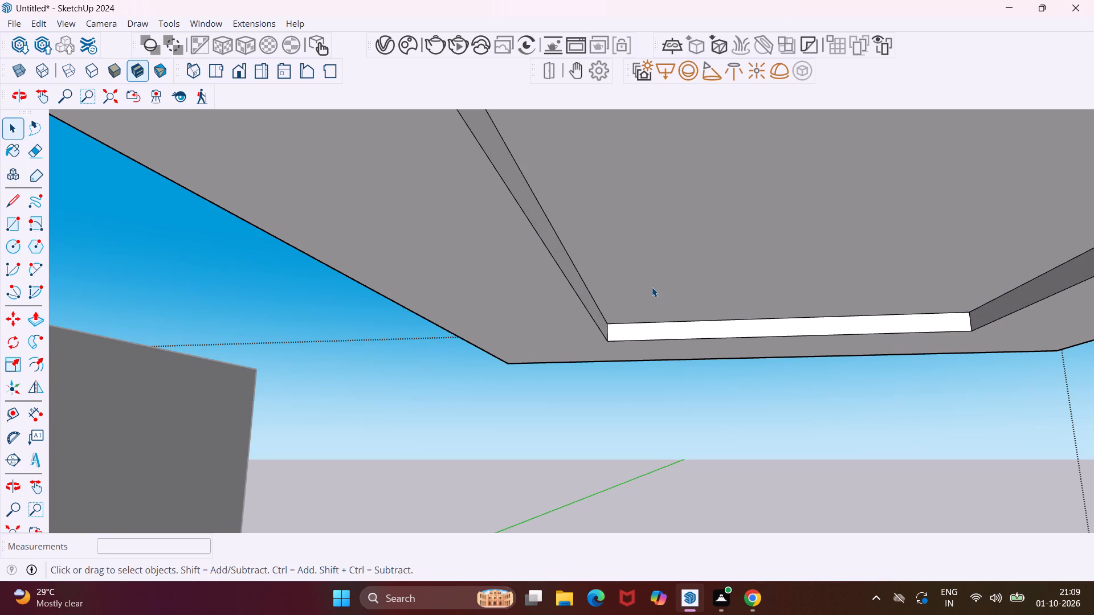
Copy the four lower edges of the ceiling recess 2" straight up its side faces with Move.
middle_click_drag(594, 330, 505, 348)
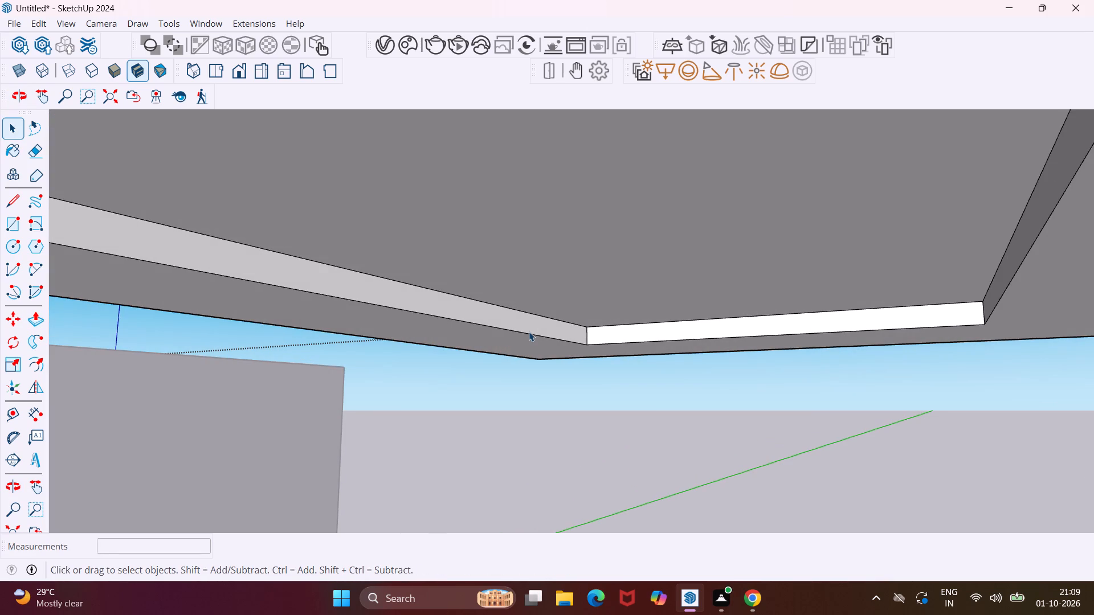
scroll(529, 331, "up", 9)
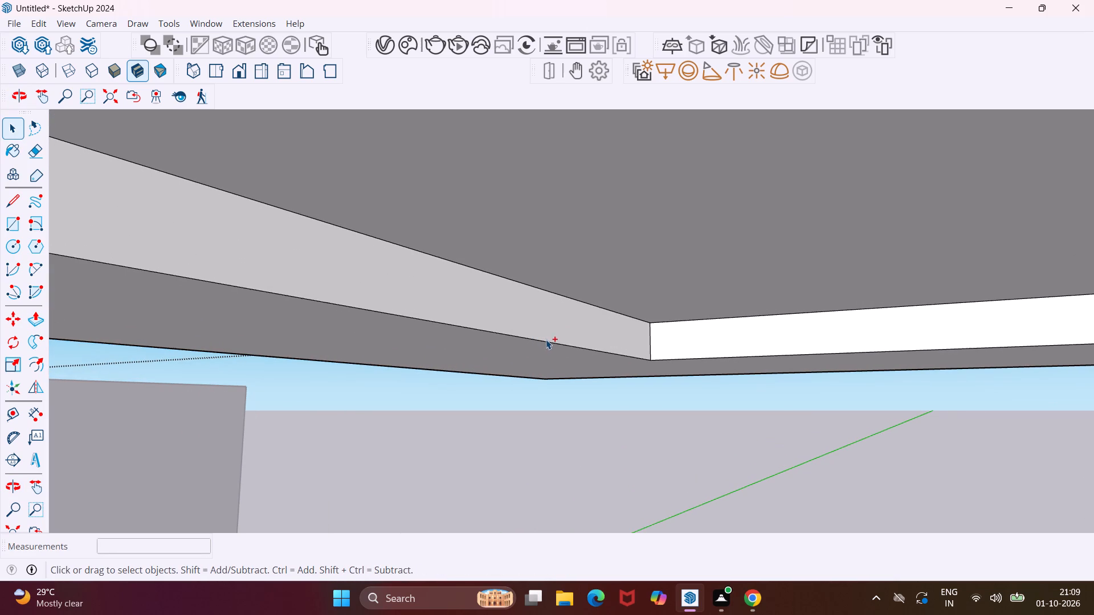
left_click(547, 340, "ctrl")
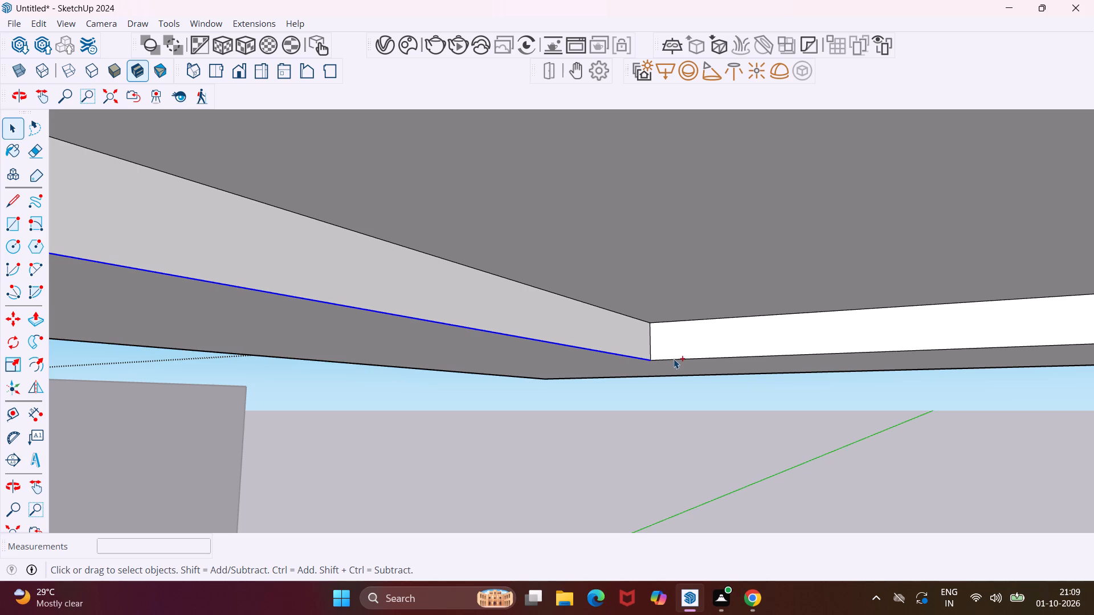
scroll(672, 356, "up", 9, "ctrl")
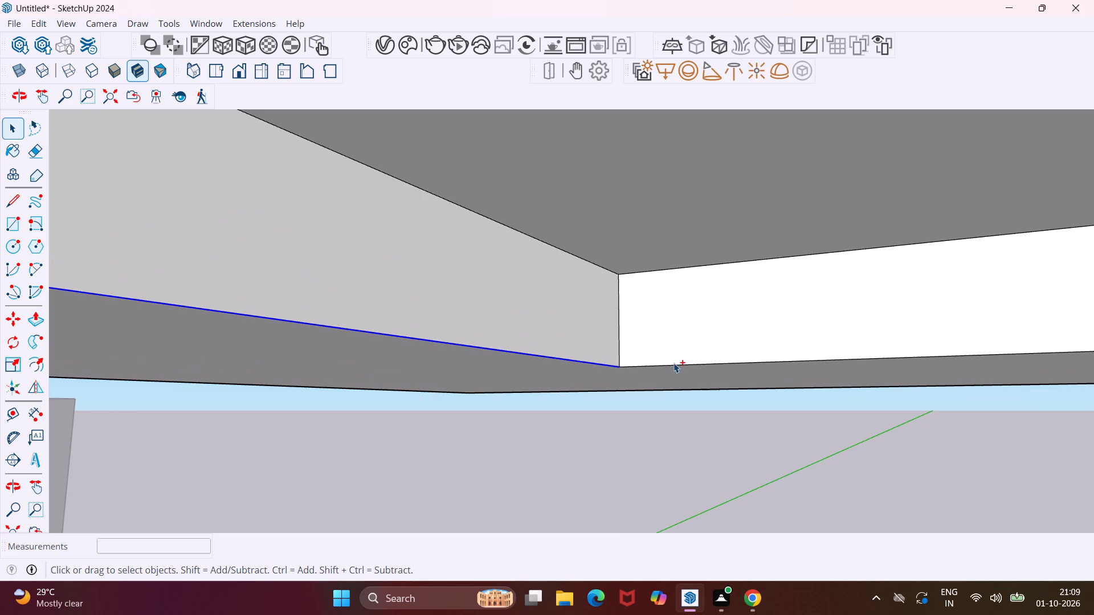
left_click(674, 364, "ctrl")
scroll(598, 334, "down", 7)
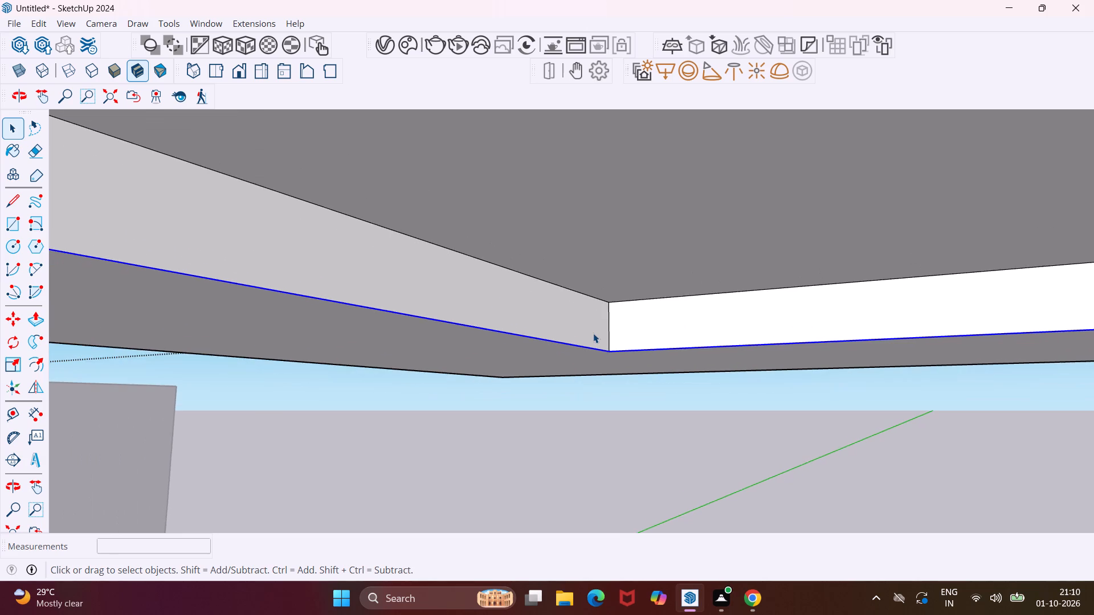
scroll(593, 333, "down", 18)
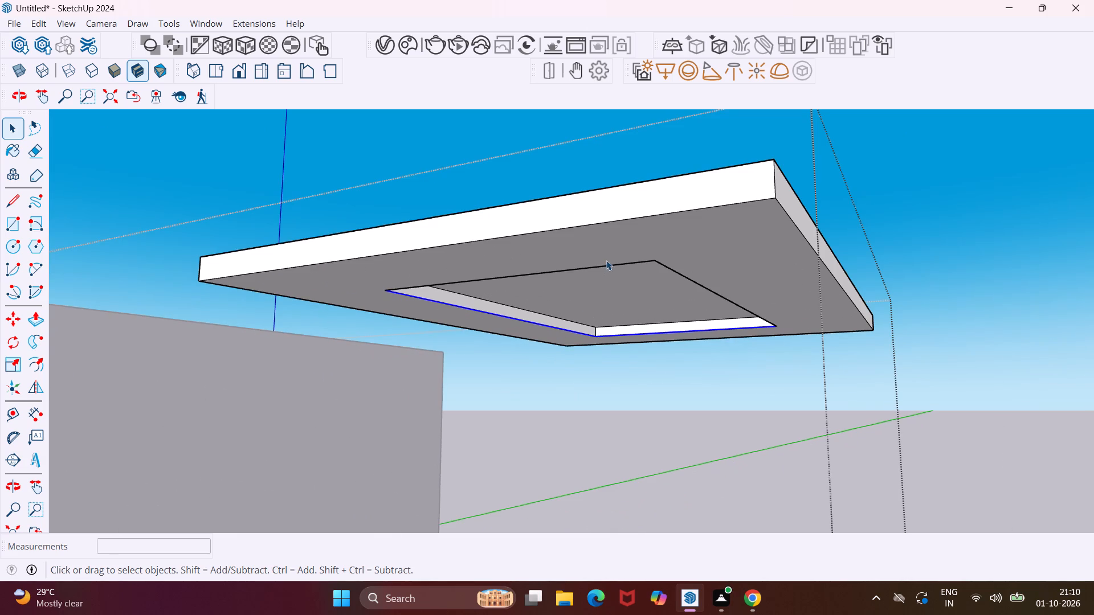
middle_click_drag(606, 260, 686, 259)
scroll(709, 298, "up", 10)
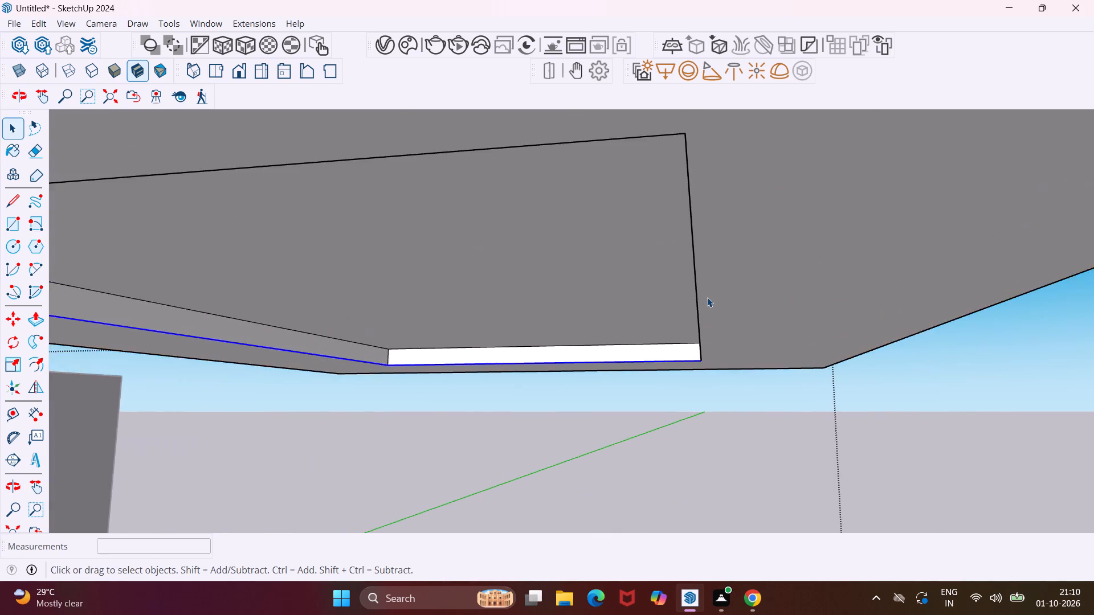
scroll(707, 297, "up", 10)
left_click(681, 309, "ctrl")
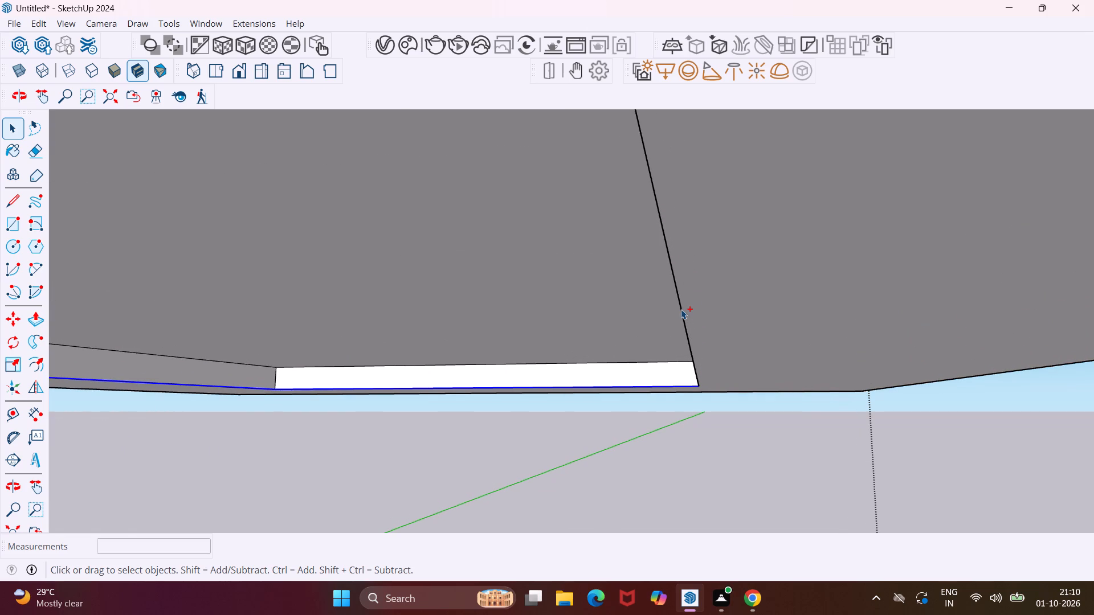
scroll(678, 275, "down", 19)
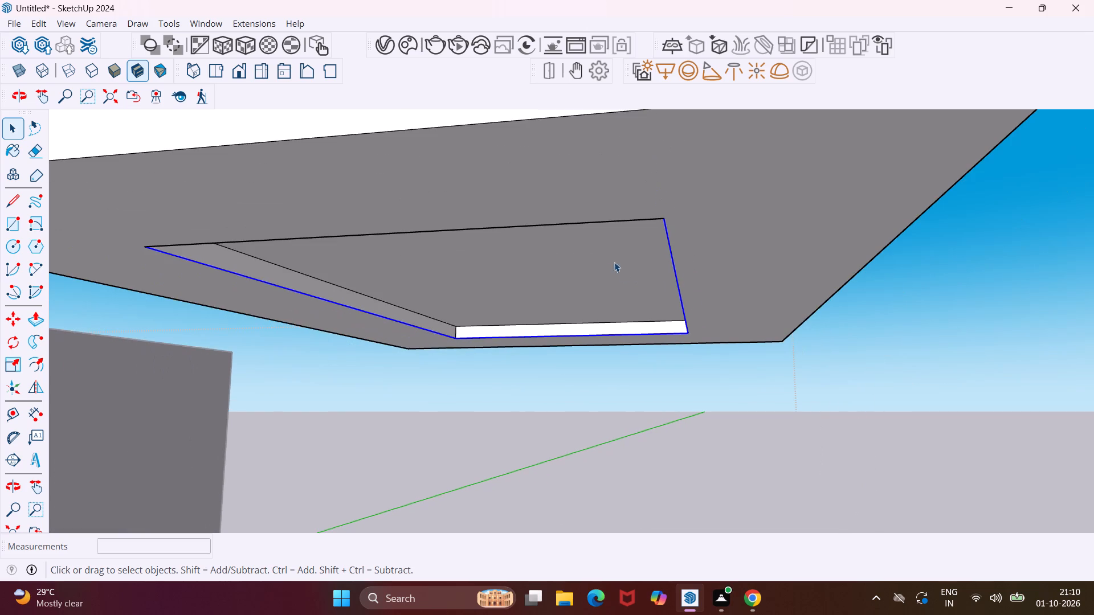
scroll(597, 221, "up", 20)
scroll(597, 221, "up", 9)
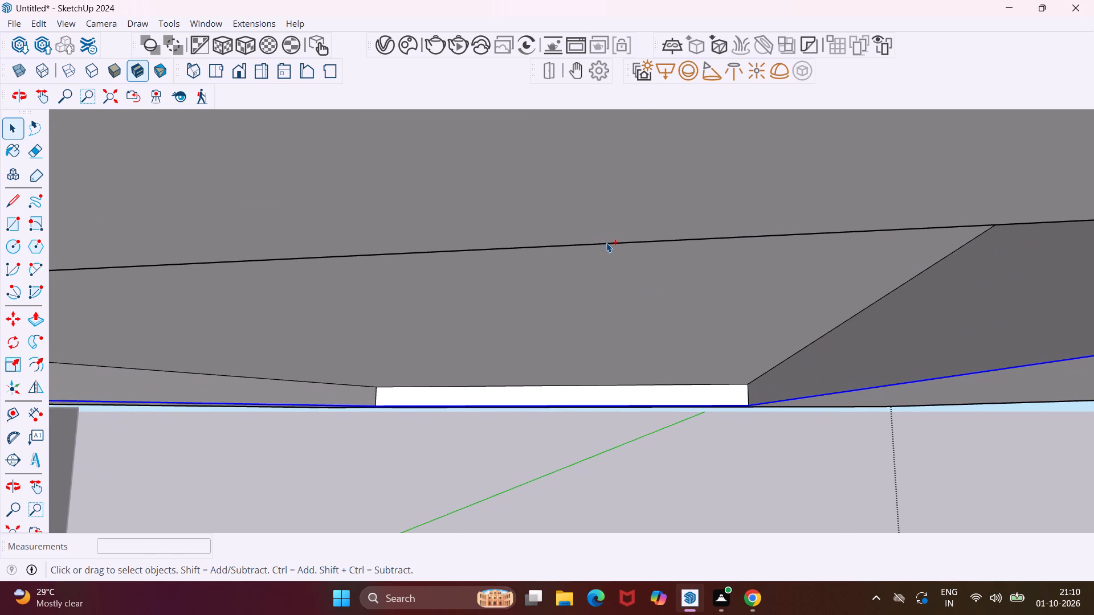
left_click(606, 243, "ctrl")
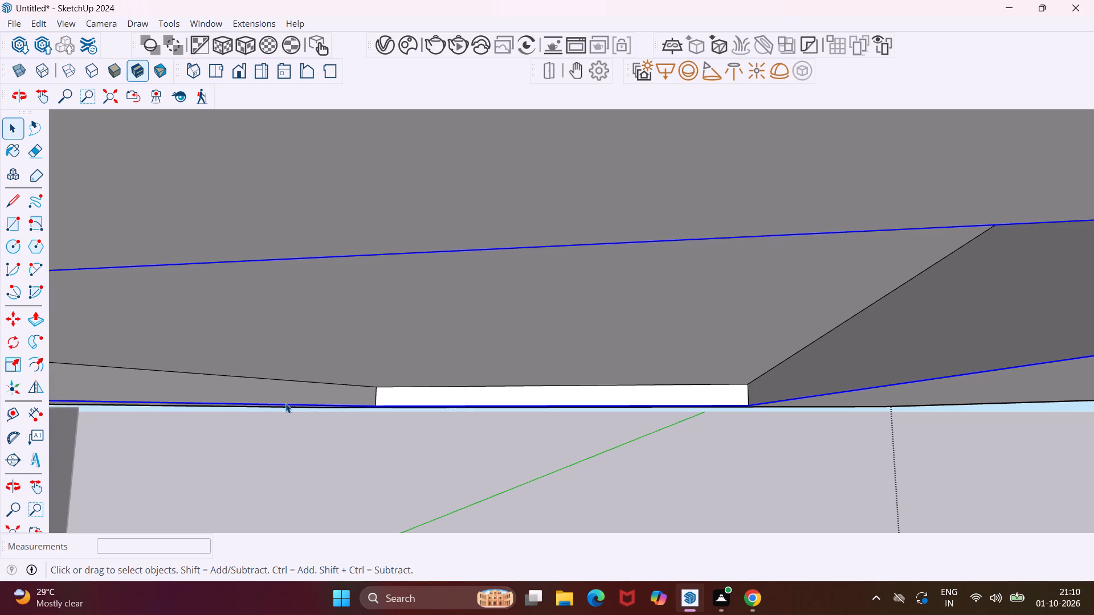
scroll(285, 403, "up", 11)
key("m")
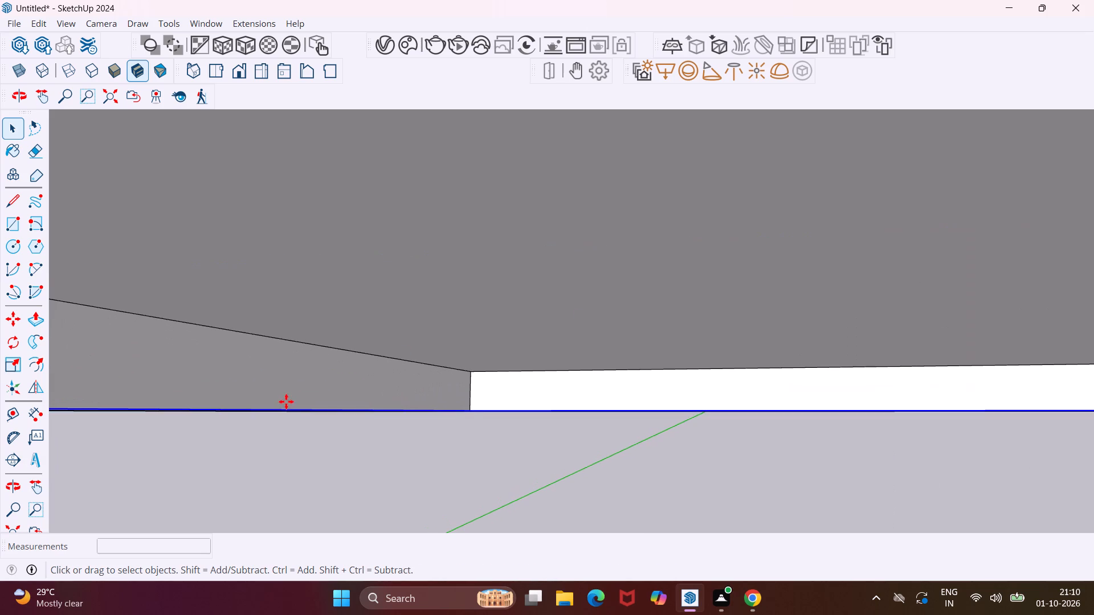
scroll(473, 412, "up", 9)
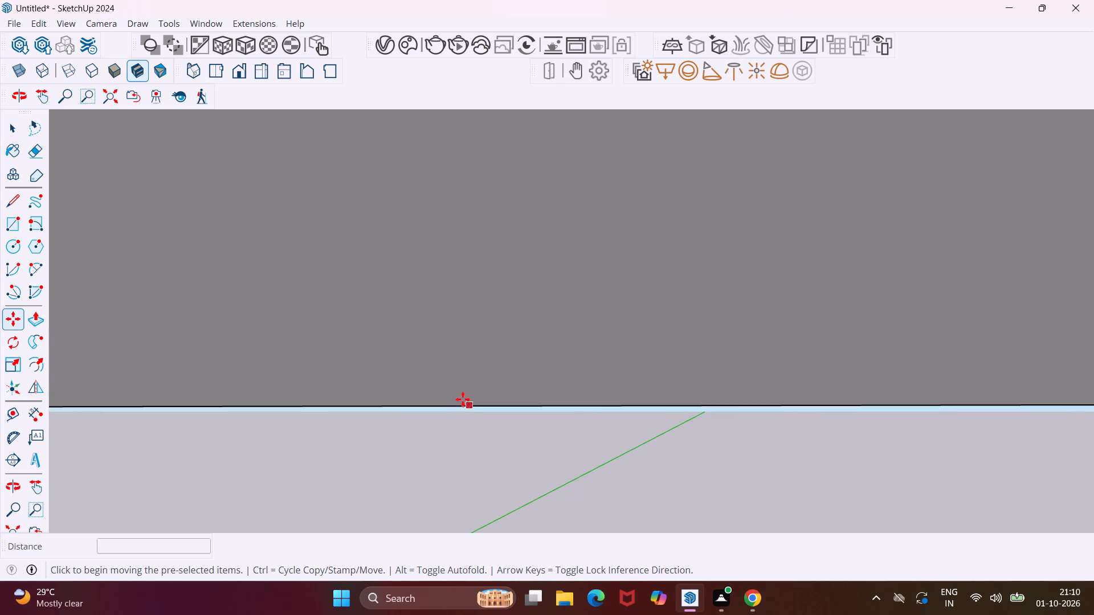
scroll(459, 393, "down", 12)
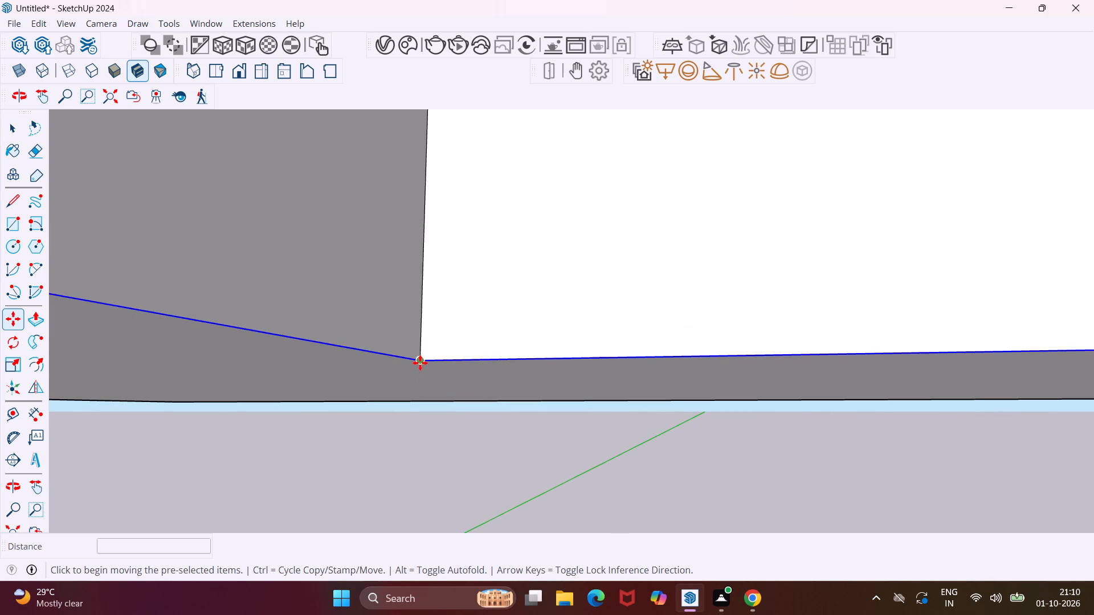
left_click(420, 362)
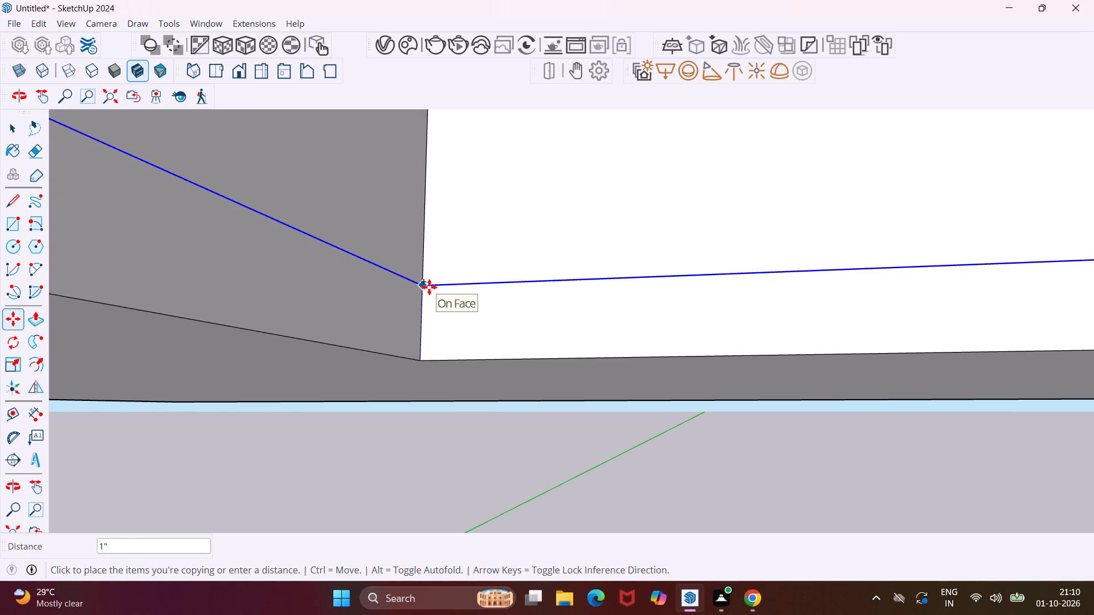
key("2")
key("shift+quotedbl")
key("Return")
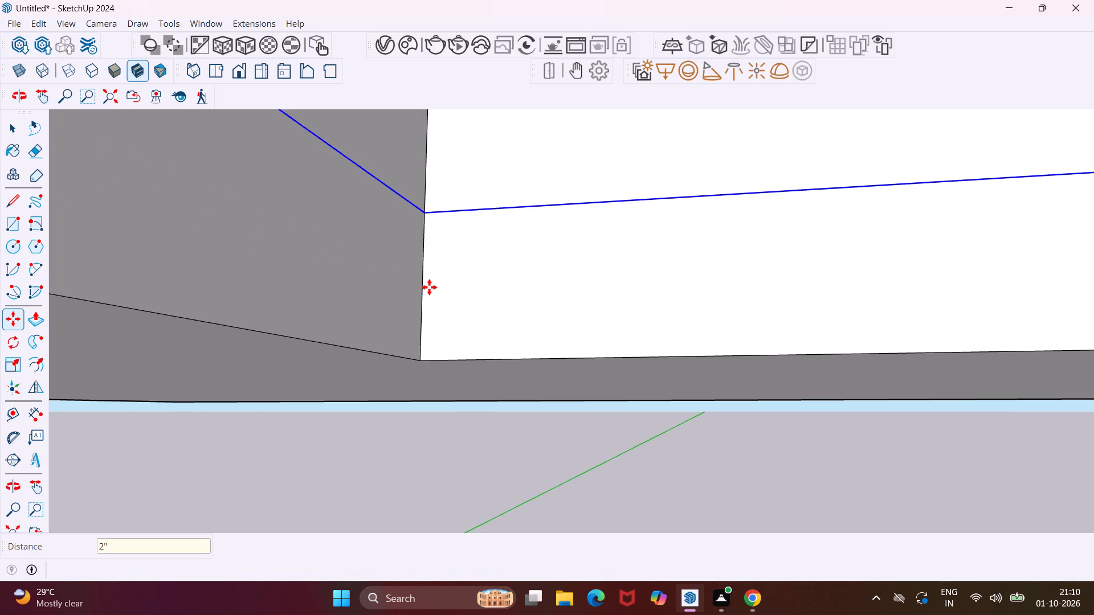
key("Escape")
key("space")
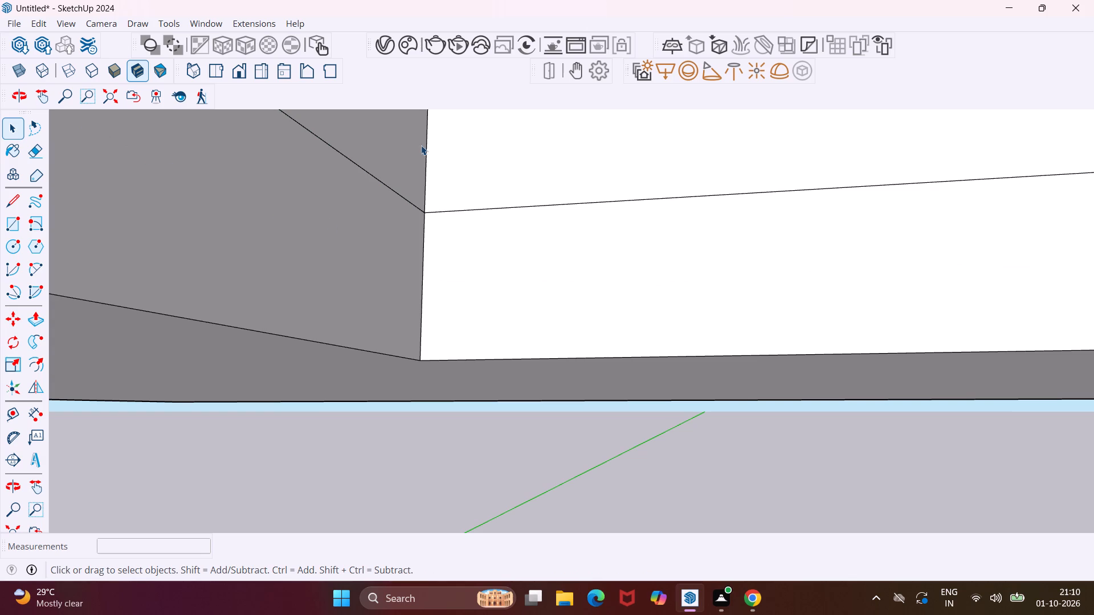
Push the upper band of two adjacent side faces of the ceiling recess 2" outward with Push/Pull.
scroll(421, 145, "down", 3)
left_click(455, 157)
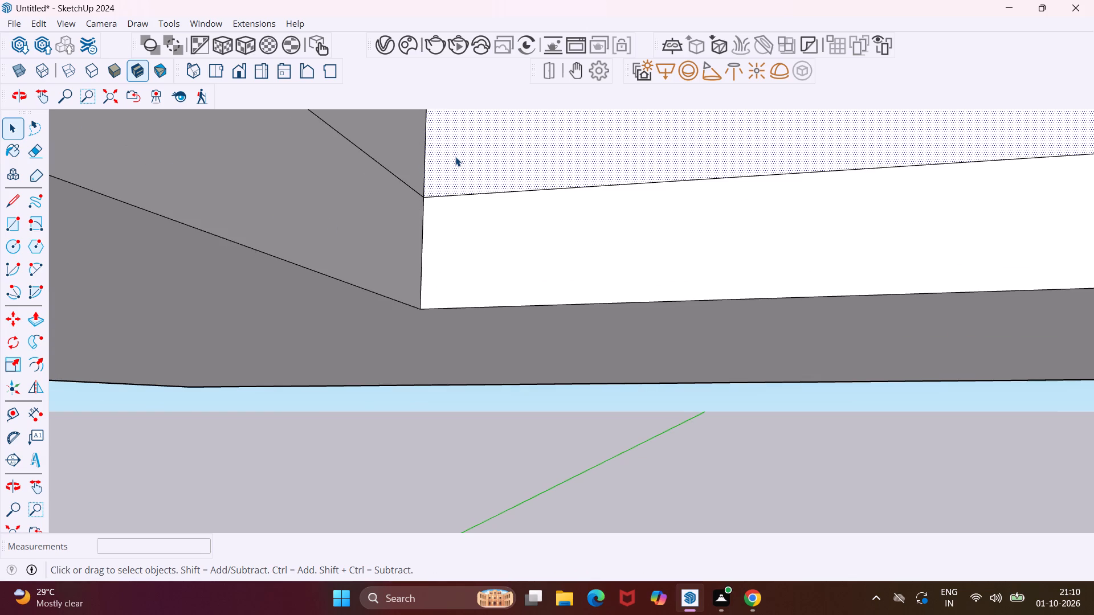
key("p")
left_click(455, 157)
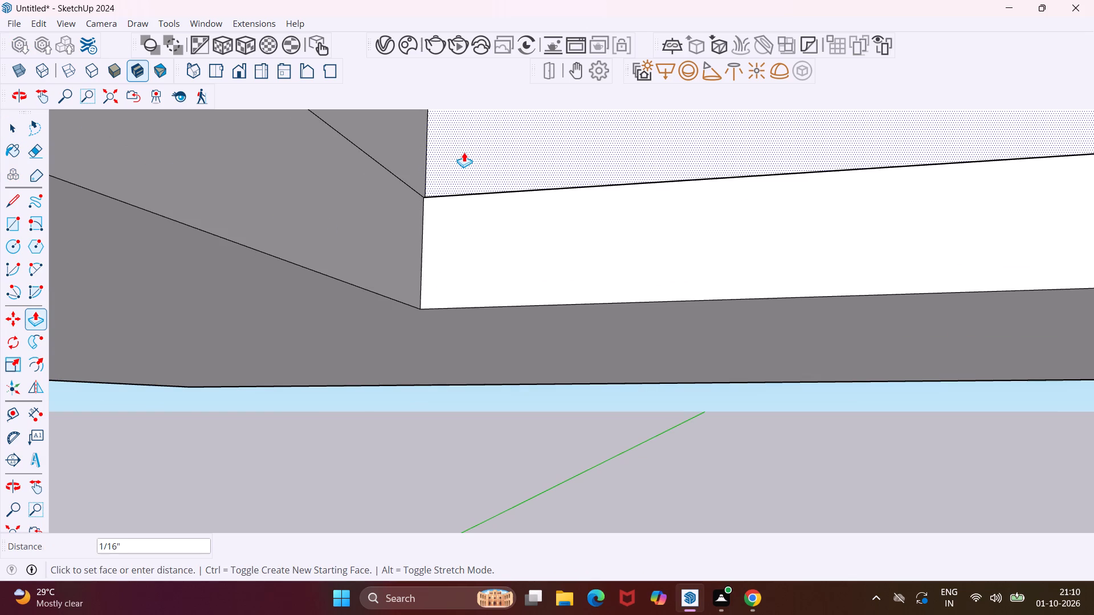
type("2\"")
key("Return")
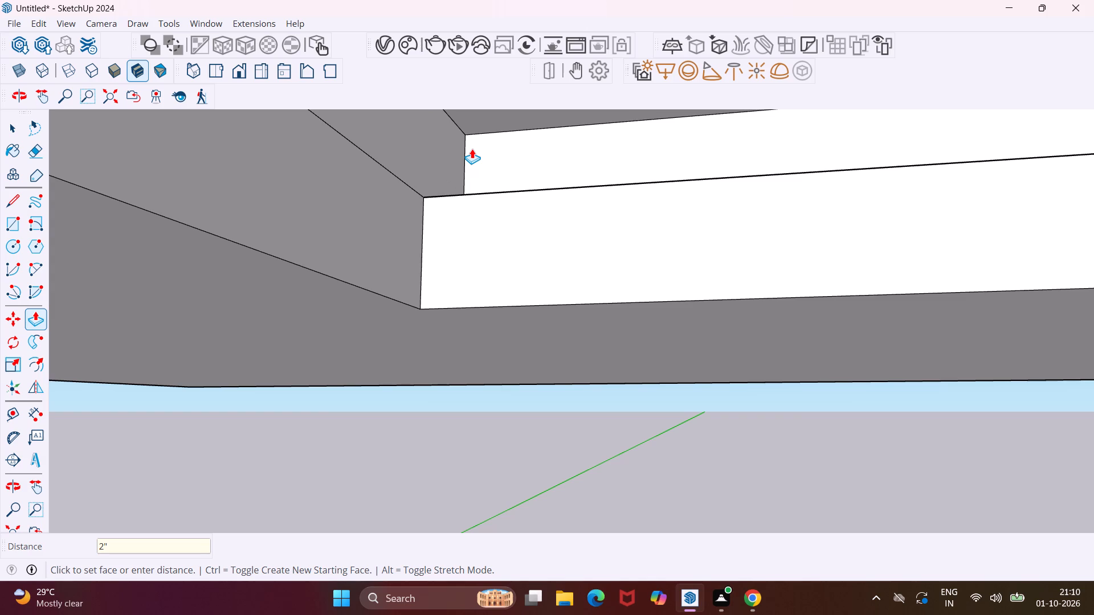
middle_click_drag(472, 149, 366, 195)
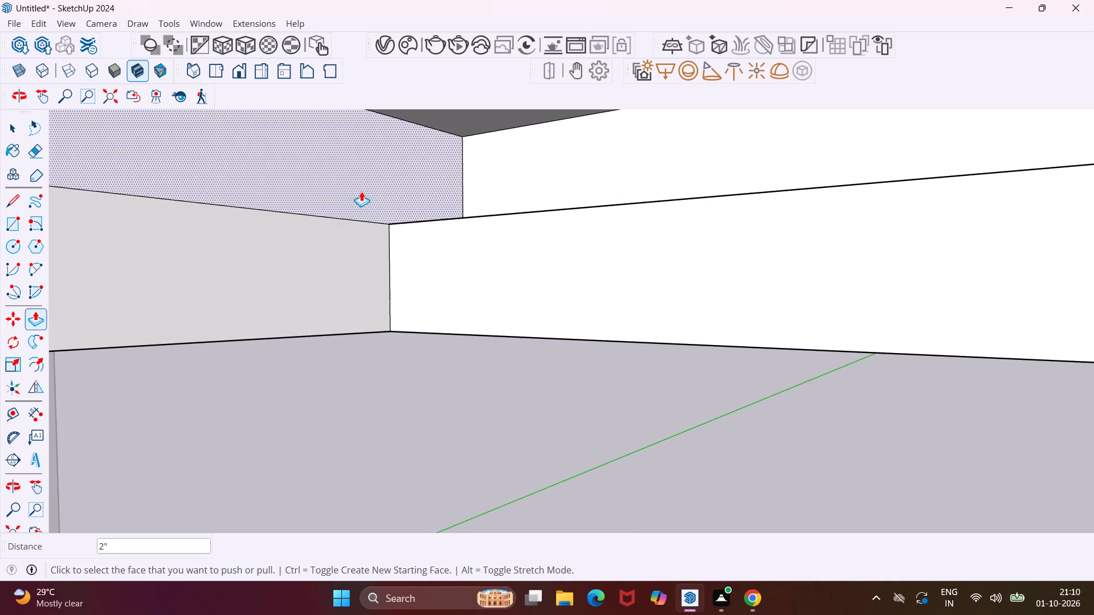
double_click(357, 185)
Push the upper band on the third side of the ceiling recess 2" outward into the slab.
scroll(356, 184, "down", 3)
middle_click_drag(361, 198, 453, 207)
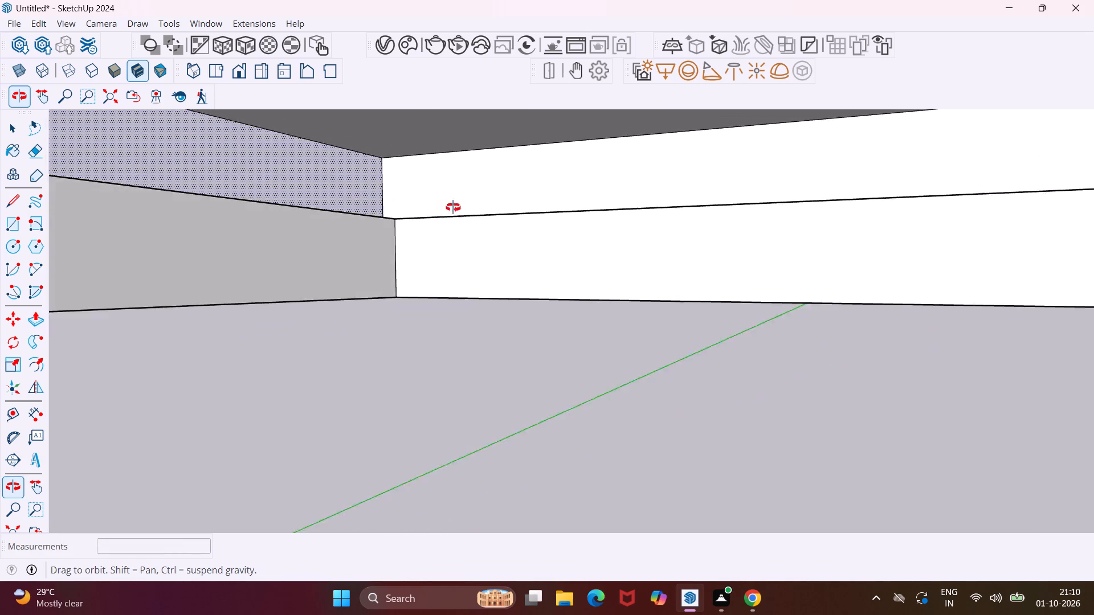
middle_click_drag(453, 207, 565, 200)
scroll(546, 196, "down", 5)
scroll(604, 225, "down", 10)
middle_click_drag(664, 220, 382, 273)
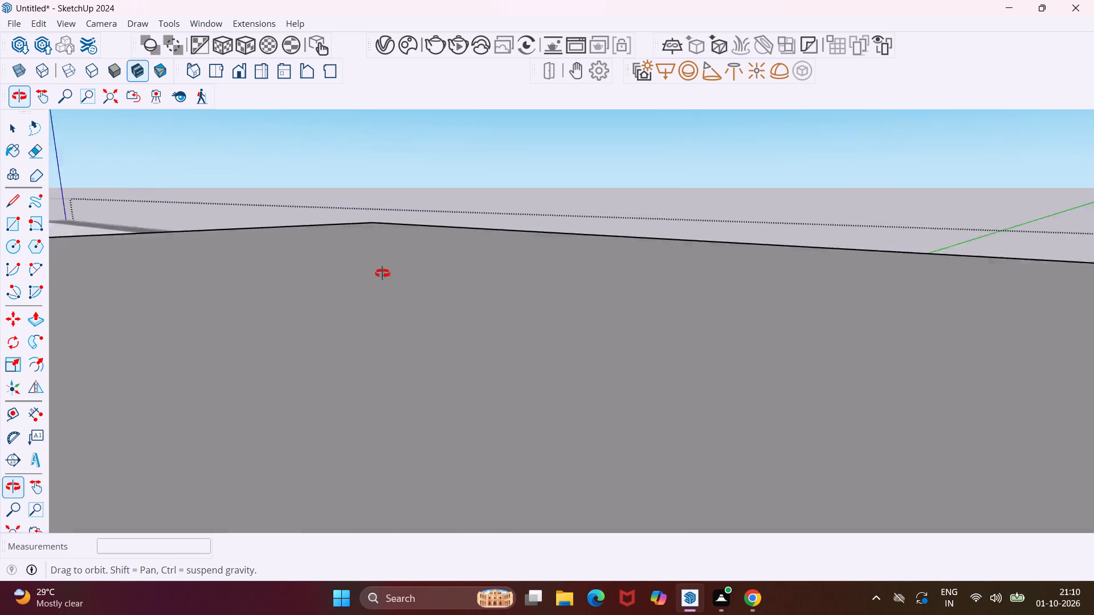
middle_click_drag(382, 273, 283, 224)
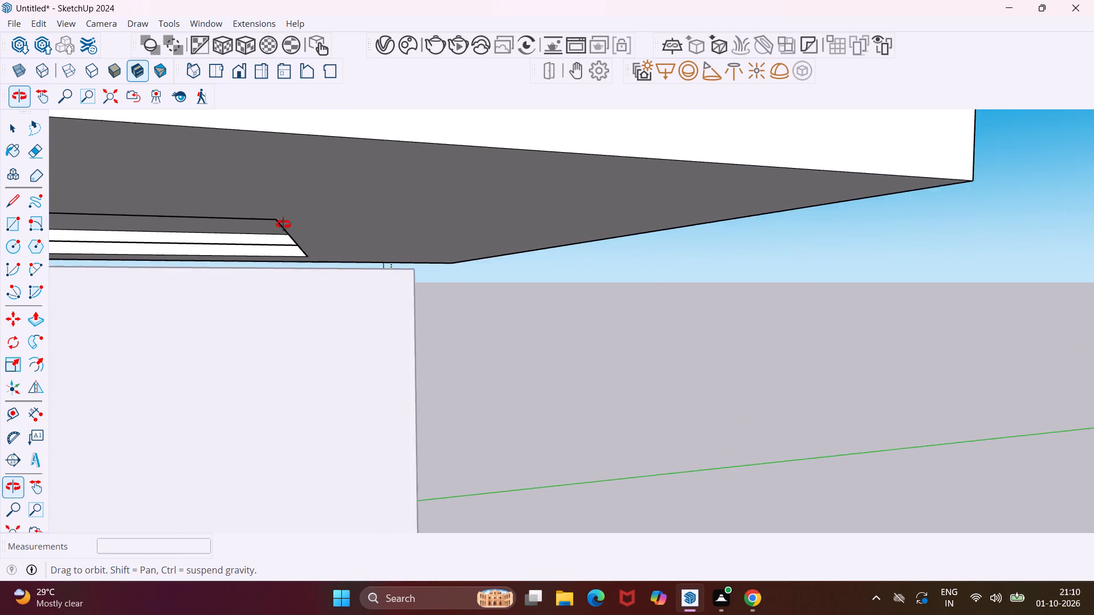
middle_click_drag(283, 224, 248, 228)
scroll(230, 248, "down", 5)
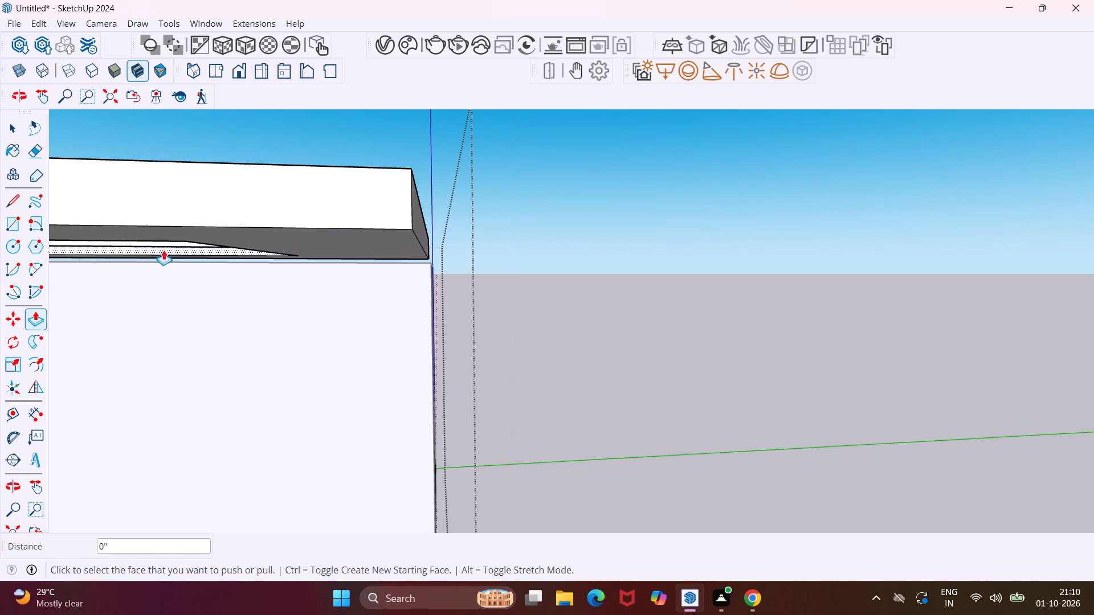
scroll(162, 249, "down", 1)
middle_click_drag(162, 248, 11, 253)
scroll(169, 248, "up", 17)
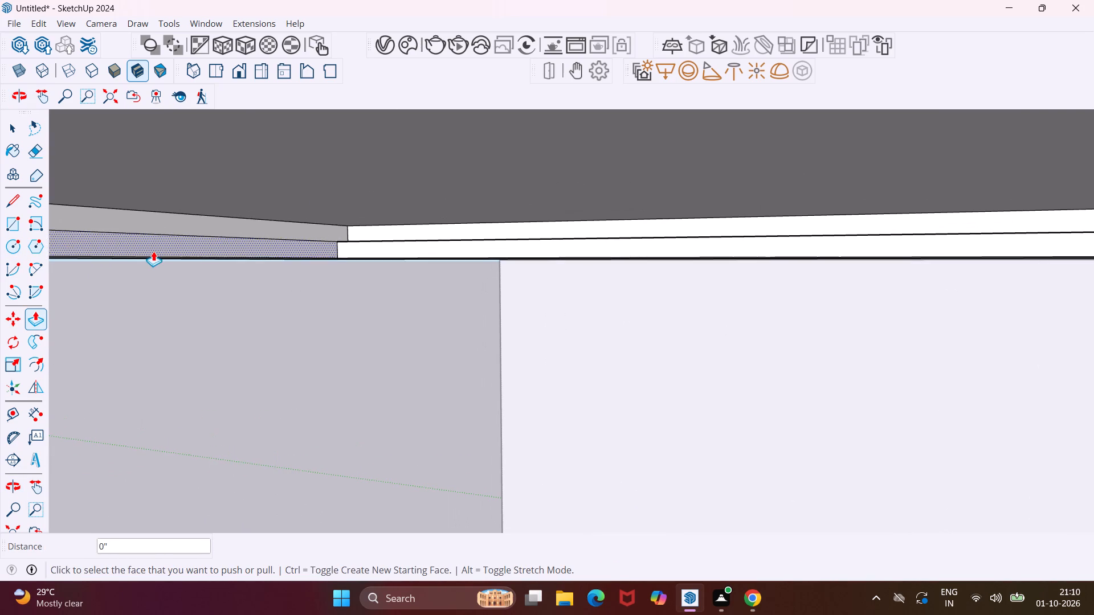
middle_click_drag(179, 220, 109, 225)
scroll(134, 215, "up", 2)
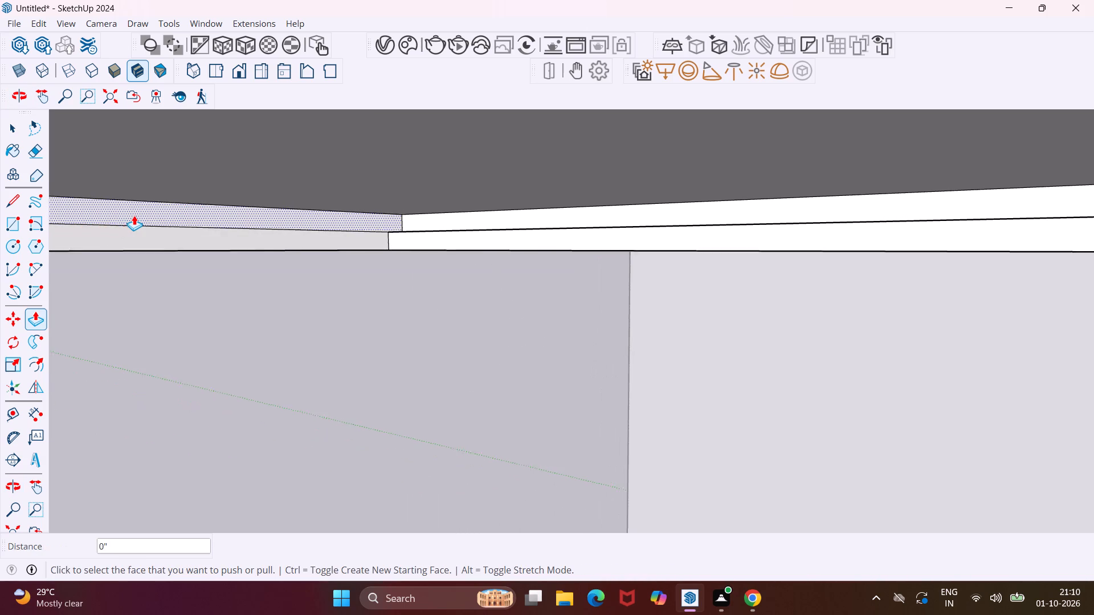
scroll(134, 215, "up", 6)
double_click(134, 215)
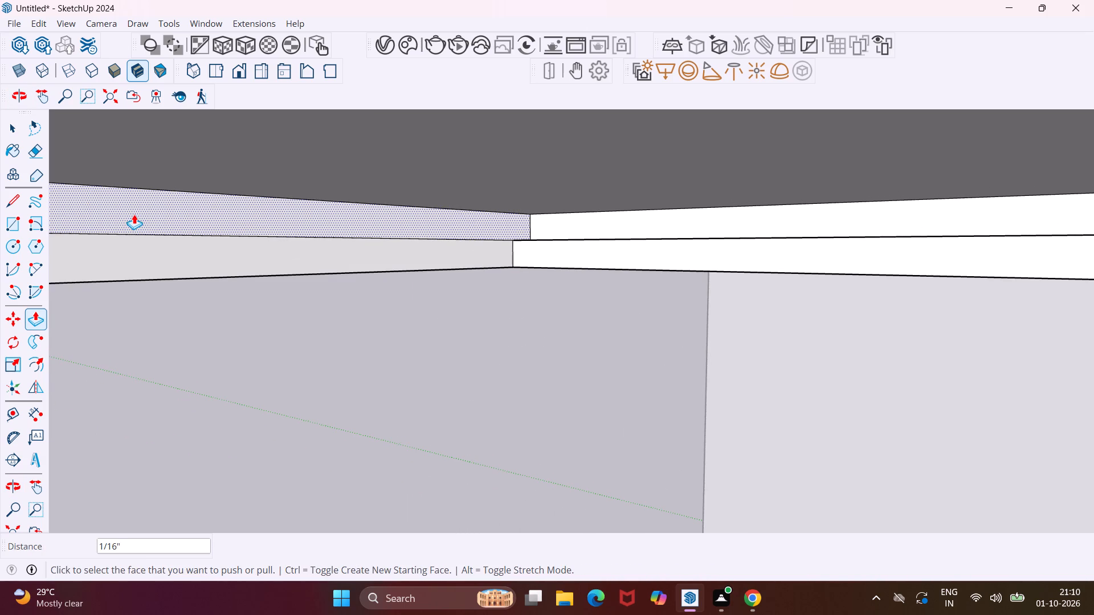
double_click(134, 214)
left_click(134, 214)
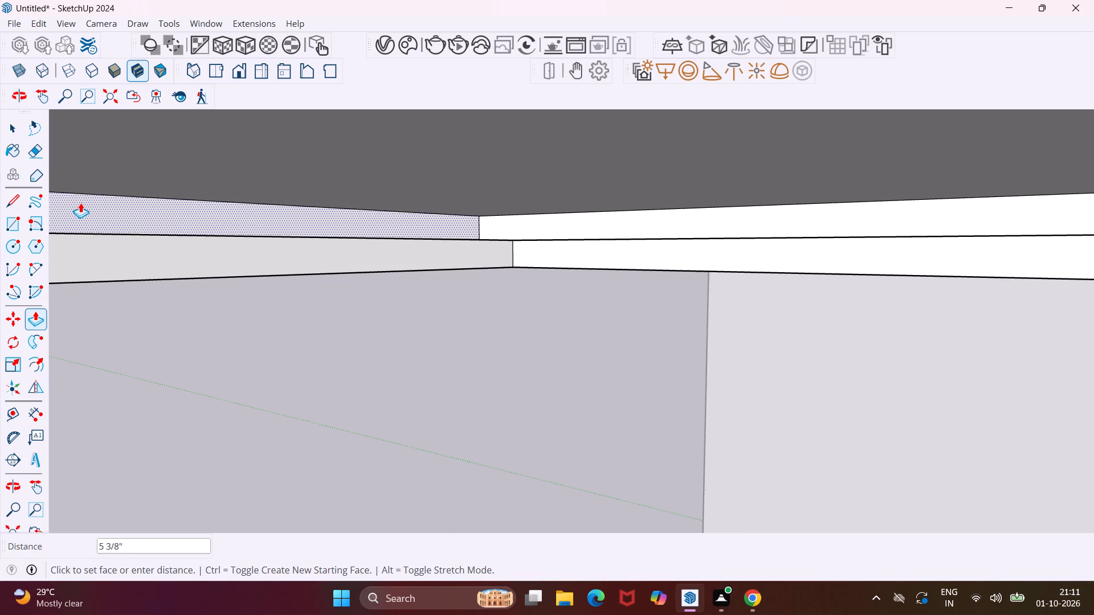
key("2")
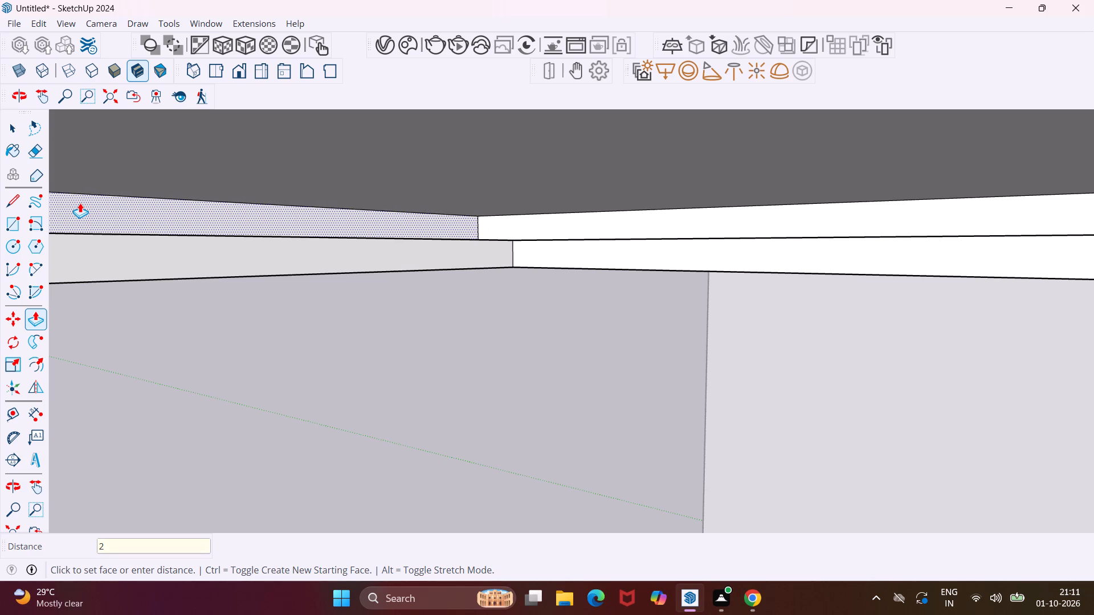
key("shift+quotedbl")
key("Return")
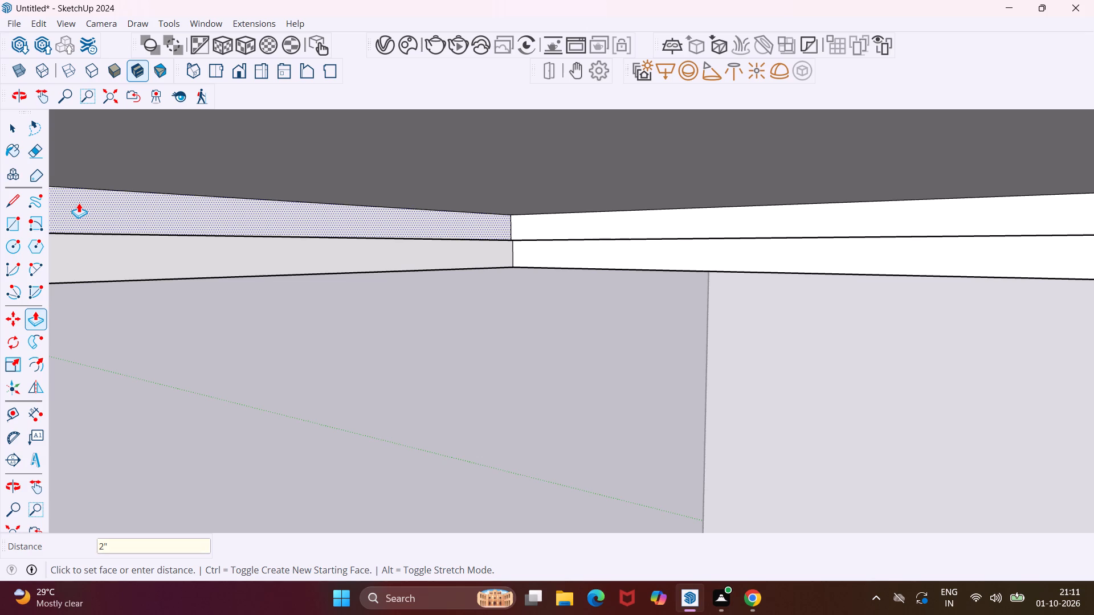
Push the upper band on the fourth side of the ceiling recess 2" outward with Push/Pull.
middle_click_drag(78, 203, 87, 154)
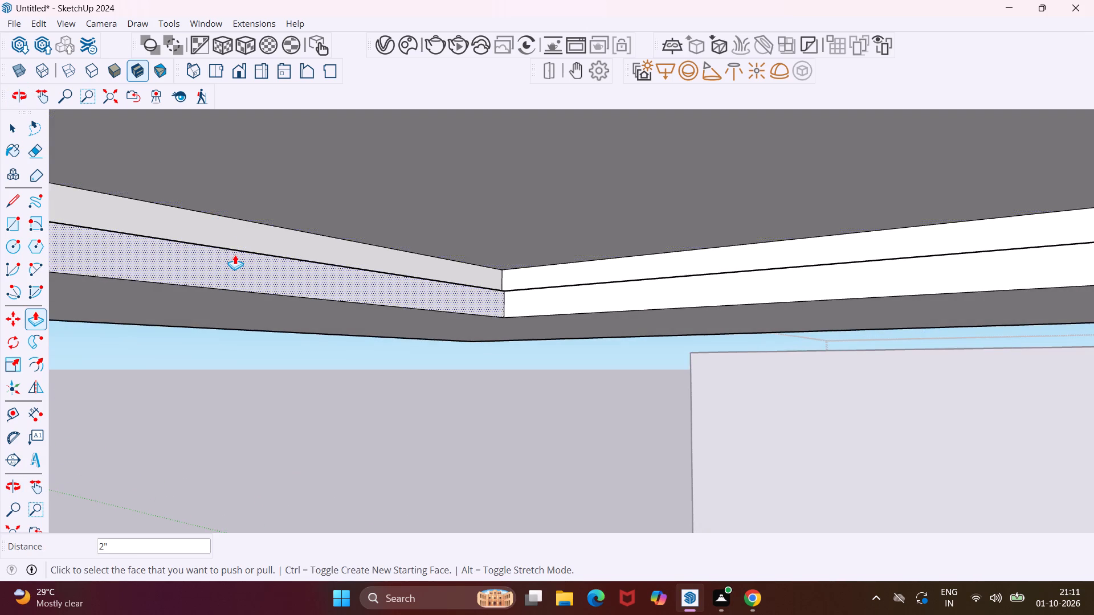
scroll(235, 254, "up", 9)
middle_click_drag(234, 252, 373, 296)
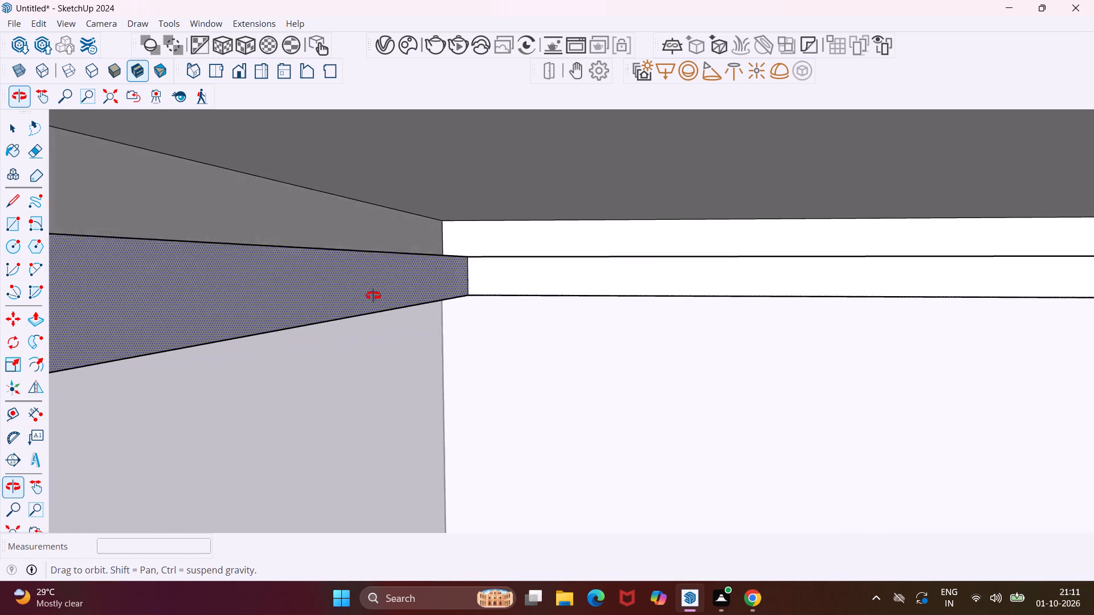
middle_click_drag(373, 296, 96, 325)
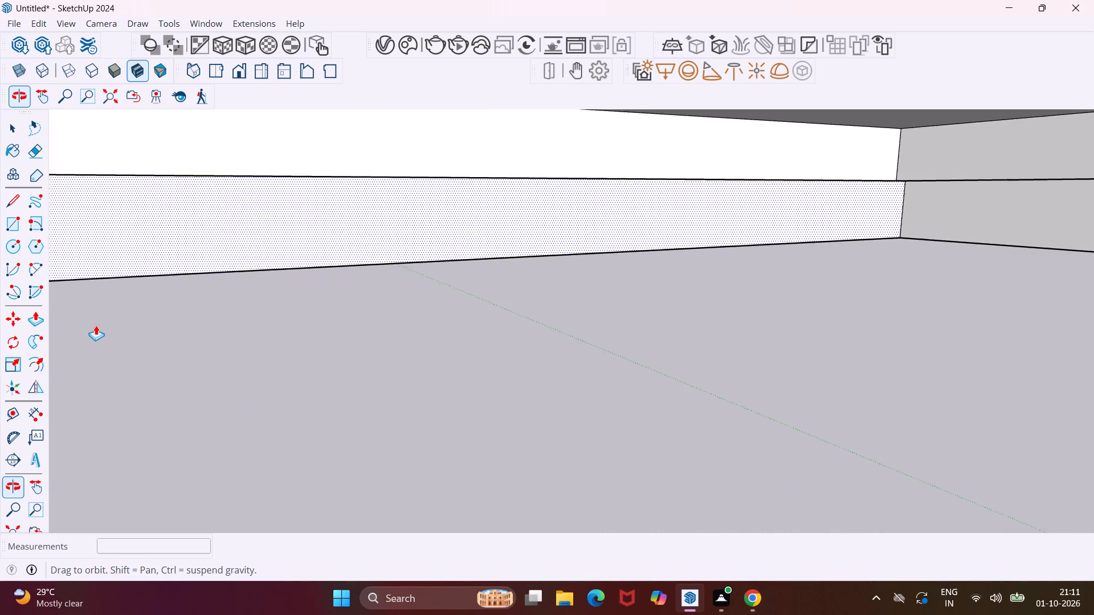
middle_click_drag(96, 325, 97, 325)
scroll(95, 300, "down", 6)
scroll(243, 237, "down", 3)
middle_click_drag(243, 237, 56, 218)
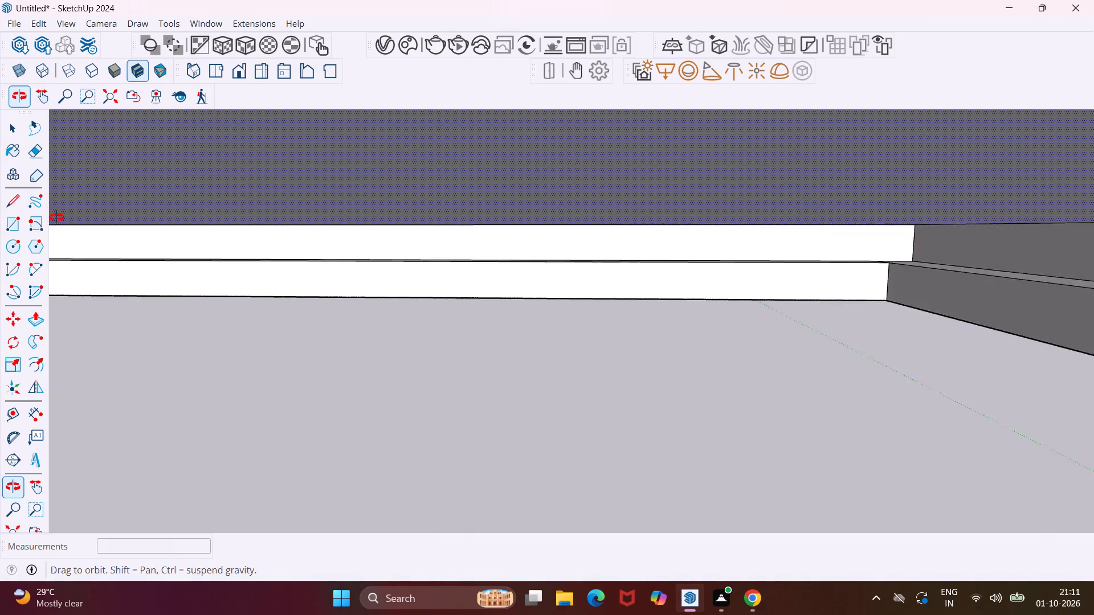
middle_click_drag(56, 218, 0, 206)
scroll(50, 215, "up", 1)
scroll(134, 251, "down", 3)
middle_click_drag(149, 256, 133, 256)
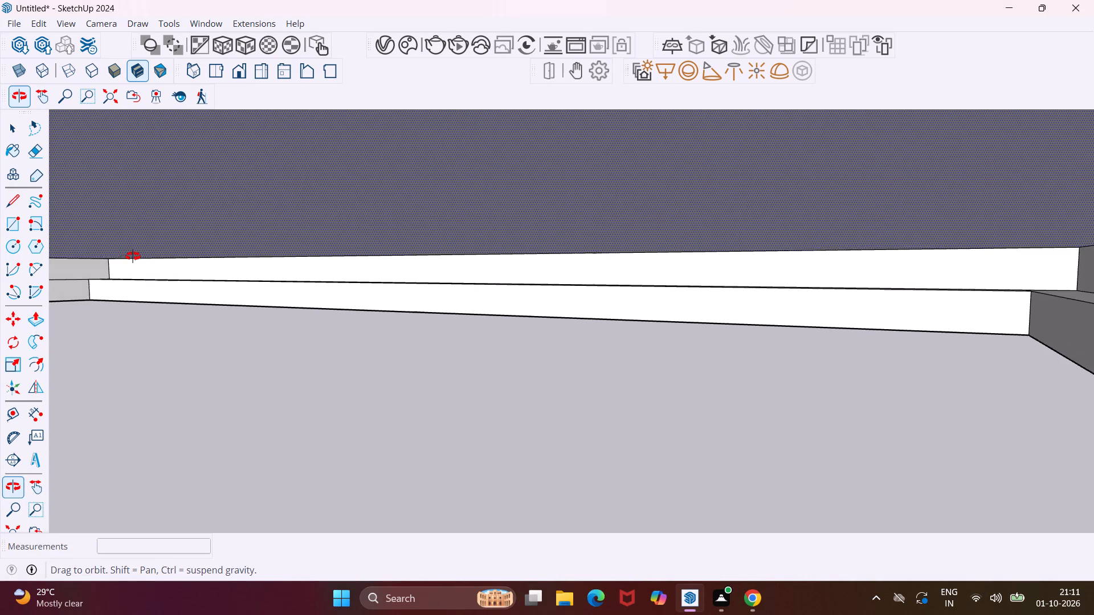
middle_click_drag(133, 256, 59, 258)
scroll(59, 258, "up", 4)
double_click(88, 253)
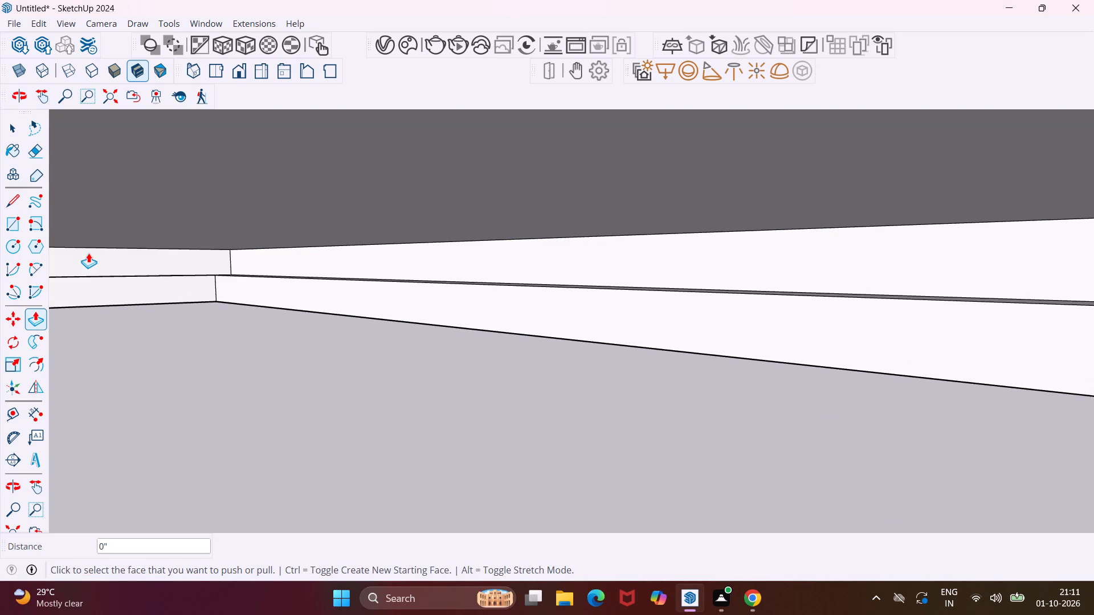
middle_click_drag(161, 283, 231, 297)
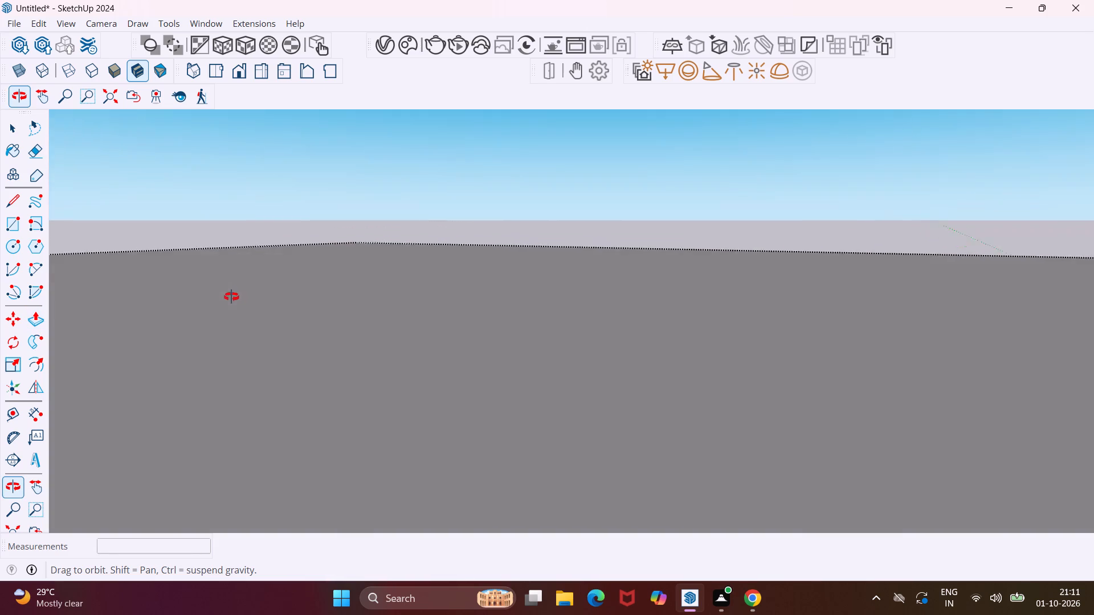
middle_click_drag(231, 297, 206, 277)
key("Escape")
key("space")
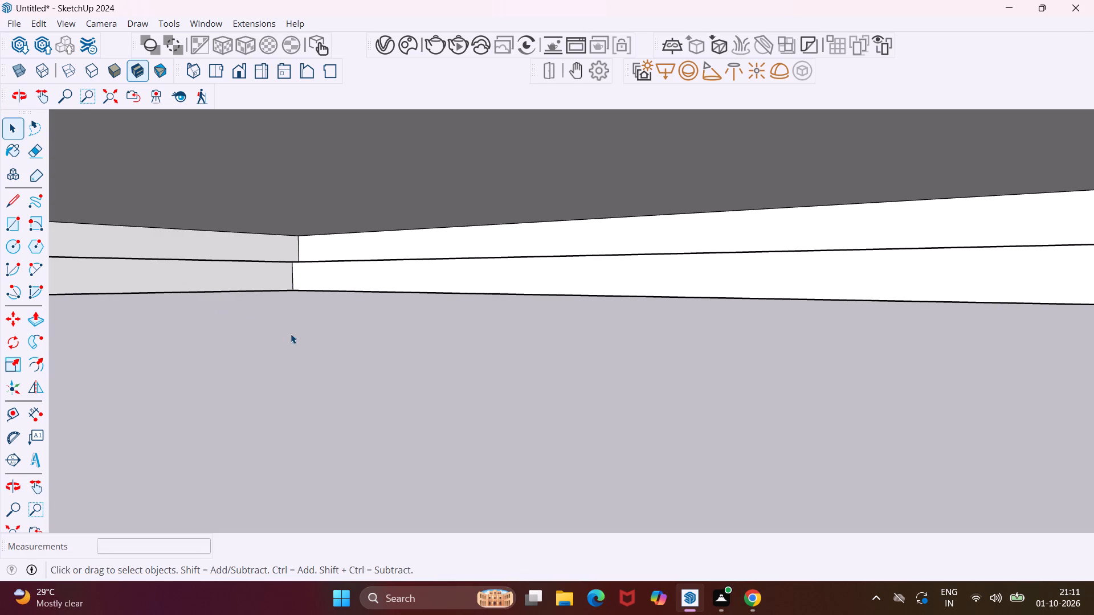
Select the upper band faces on all four sides of the ceiling recess and make them a group.
middle_click_drag(291, 334, 287, 343)
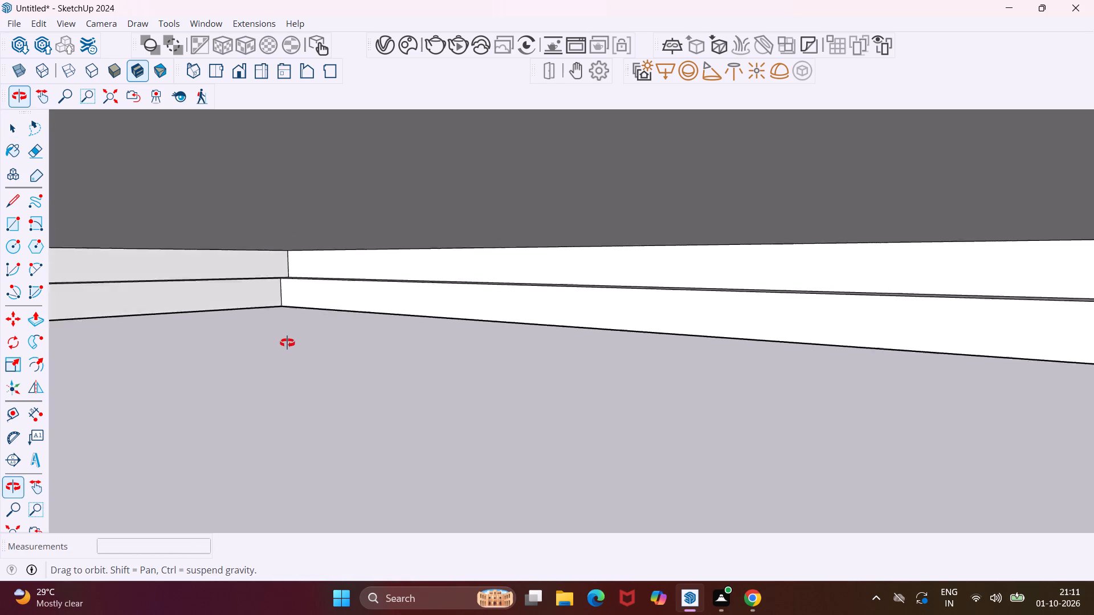
middle_click_drag(287, 343, 289, 344)
middle_click_drag(289, 344, 309, 295)
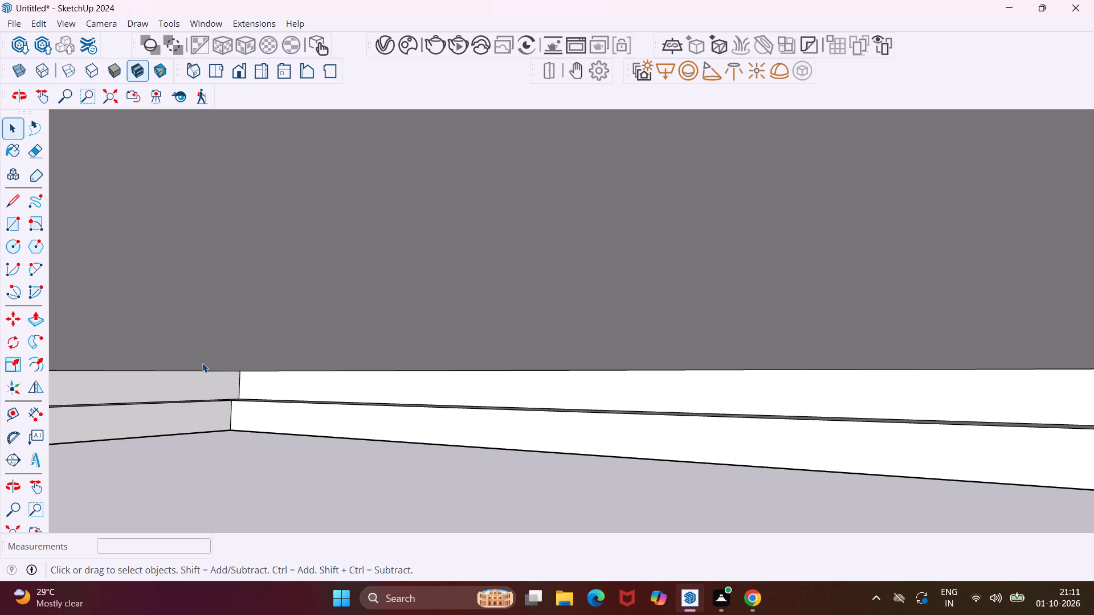
left_click(195, 387, "ctrl")
left_click(270, 389, "ctrl")
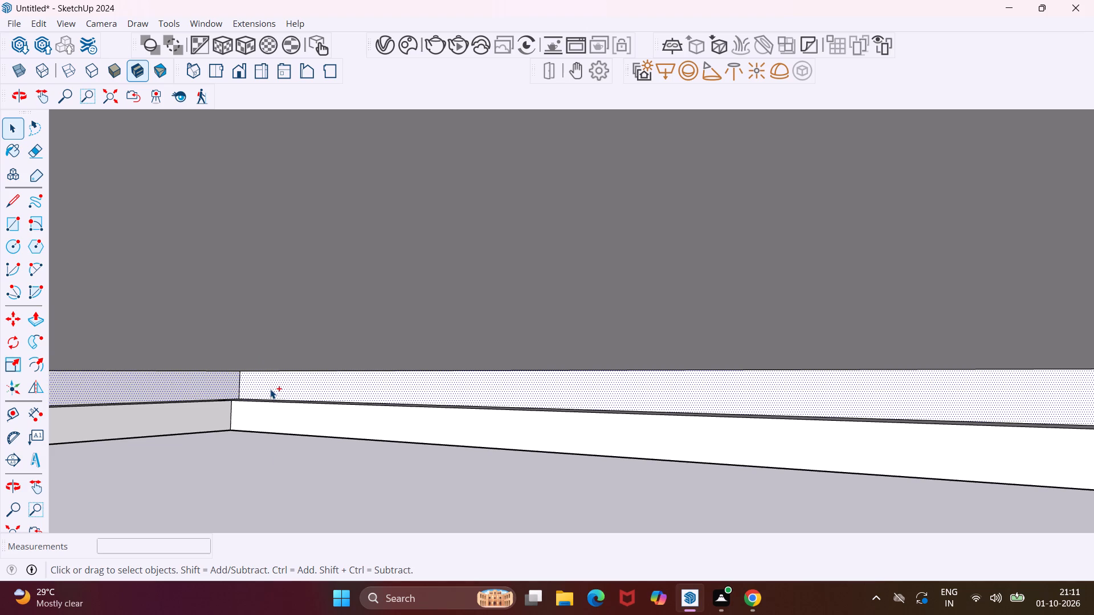
middle_click(199, 390, "ctrl")
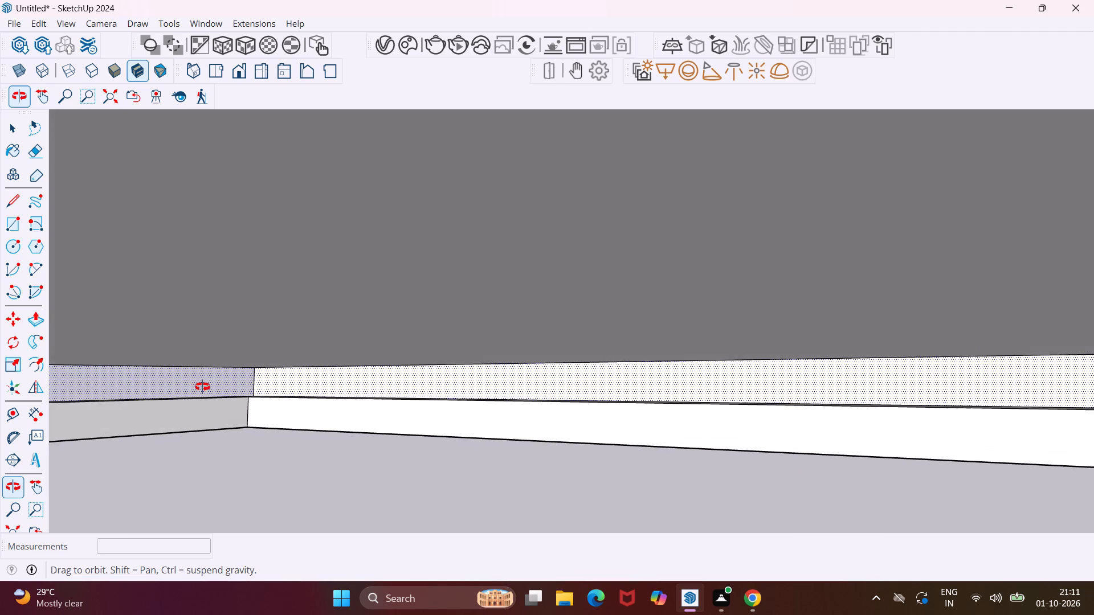
scroll(199, 392, "down", 2)
middle_click_drag(214, 418, 229, 380)
scroll(229, 380, "down", 9)
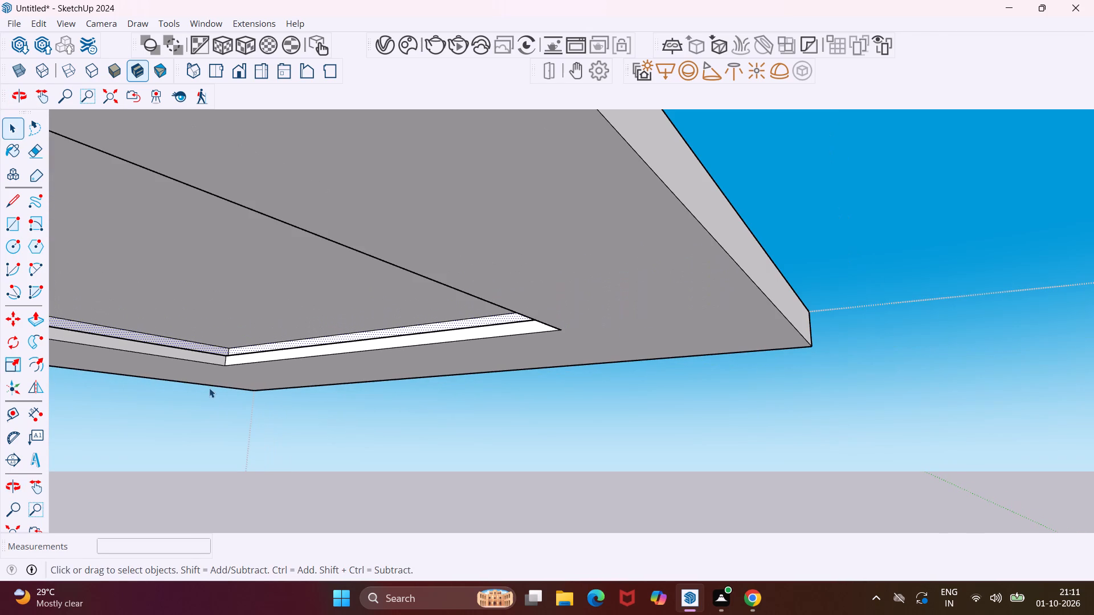
middle_click_drag(108, 385, 256, 409)
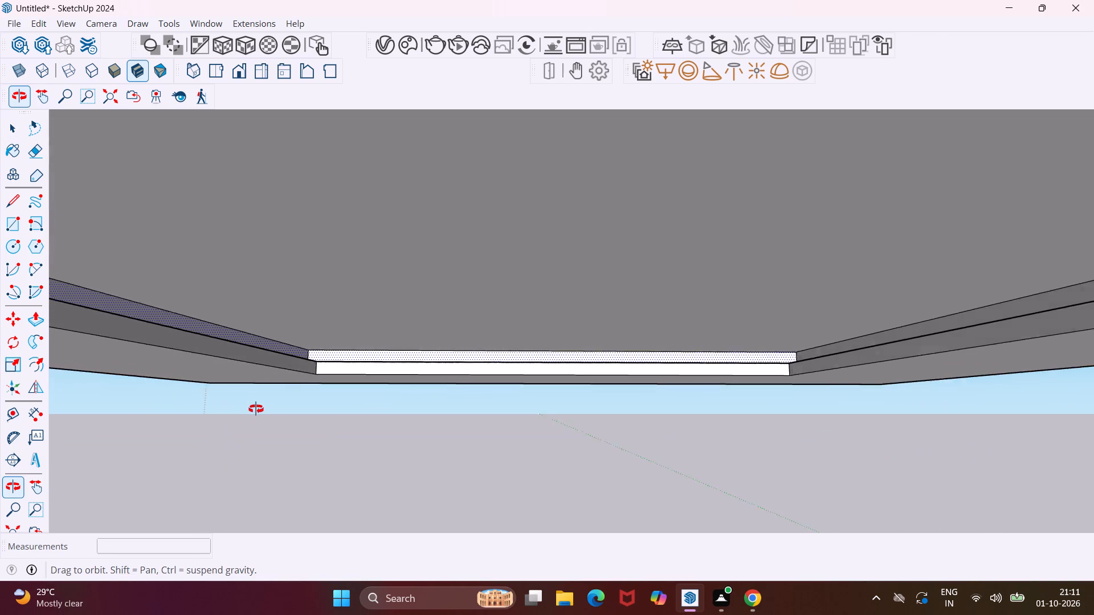
middle_click_drag(256, 409, 281, 409)
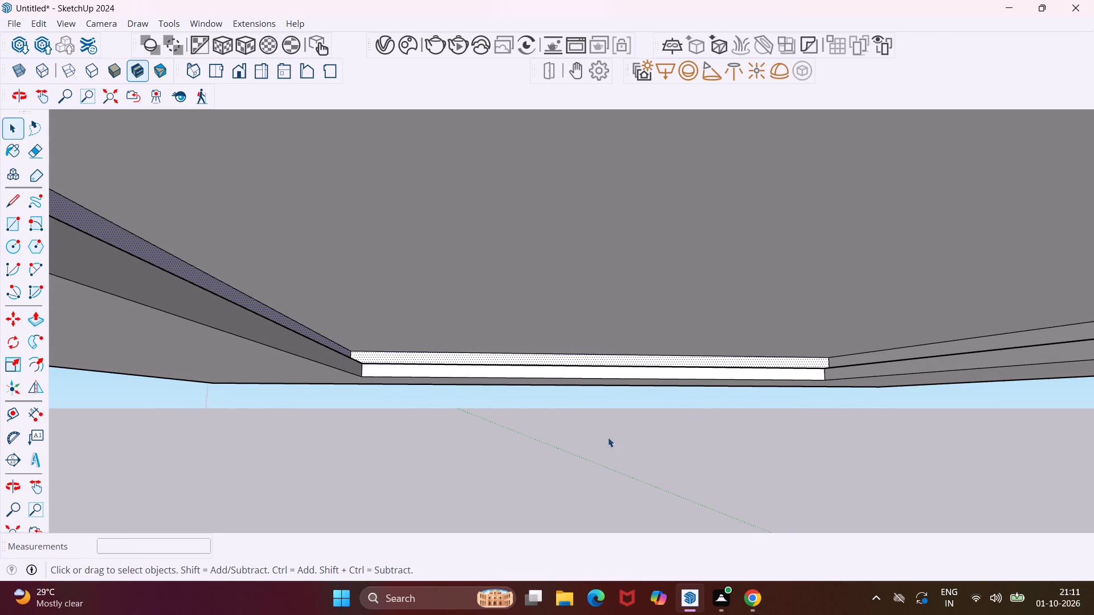
scroll(870, 359, "up", 8)
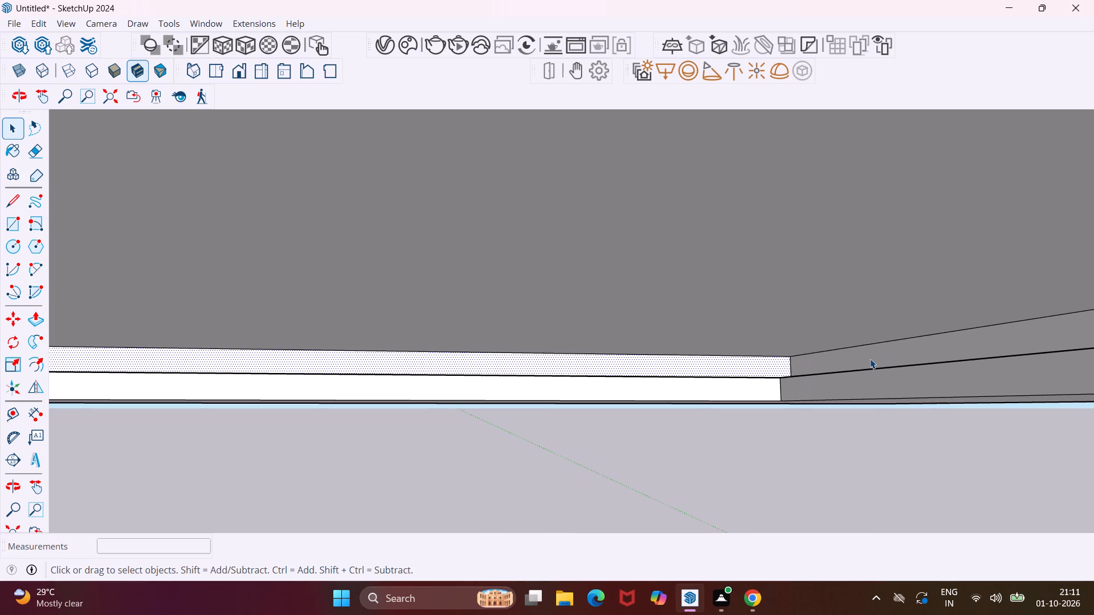
left_click(870, 359, "ctrl")
scroll(760, 384, "down", 5)
middle_click_drag(756, 384, 754, 383)
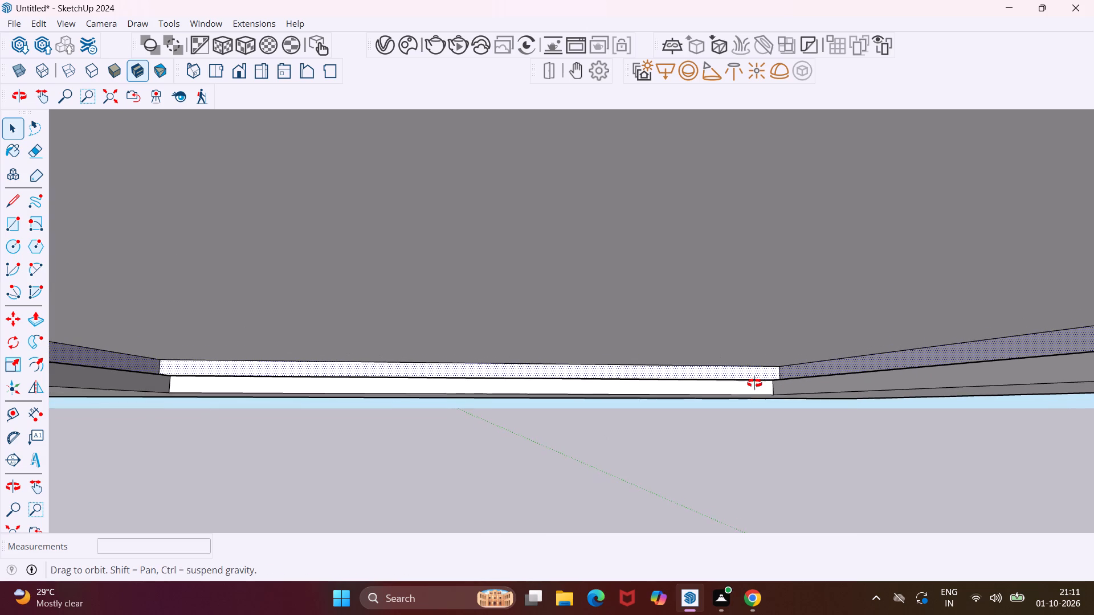
middle_click_drag(754, 383, 530, 343)
middle_click_drag(740, 362, 682, 364)
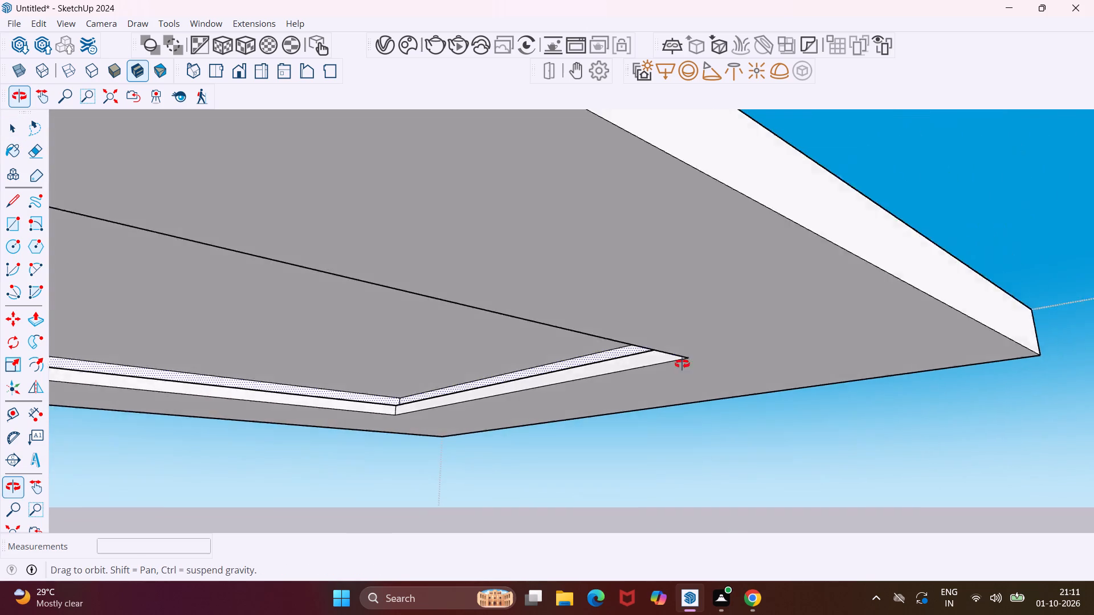
middle_click_drag(682, 364, 439, 375)
middle_click_drag(559, 427, 503, 426)
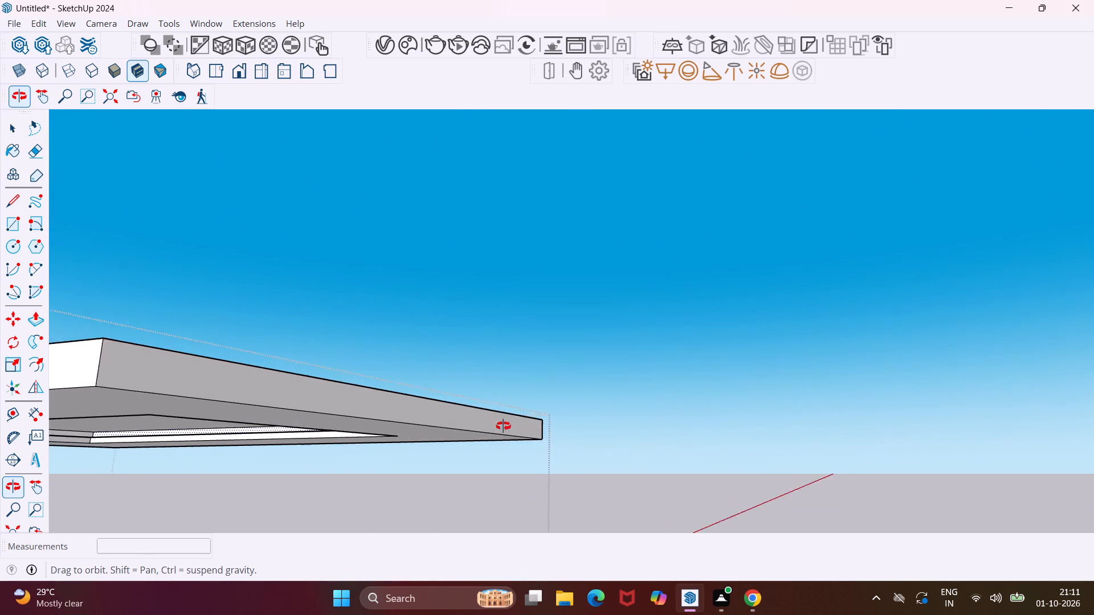
middle_click_drag(503, 426, 399, 413)
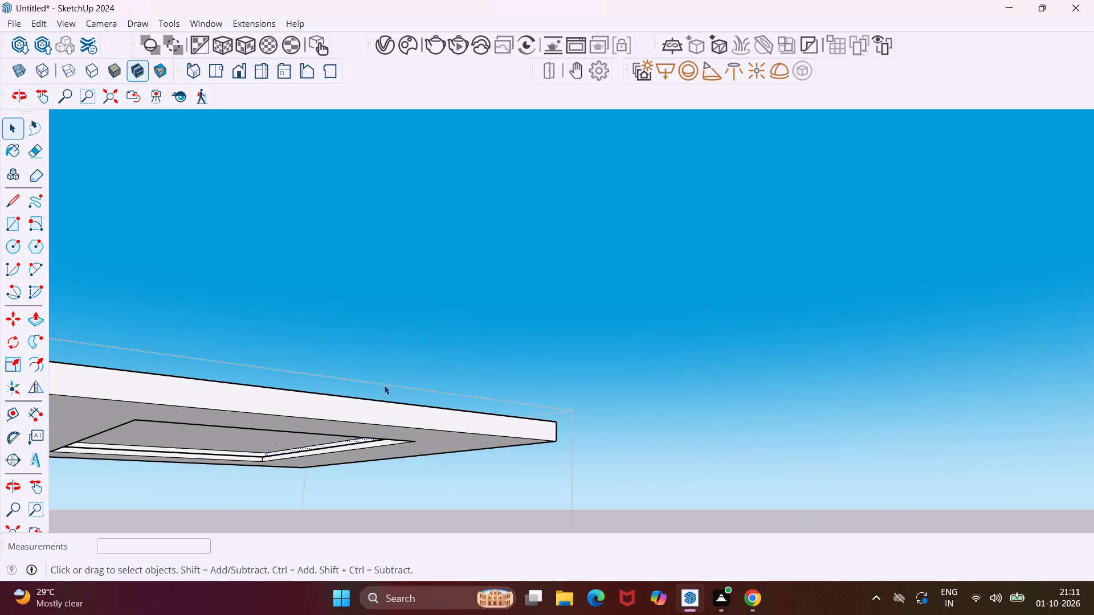
scroll(150, 447, "up", 13)
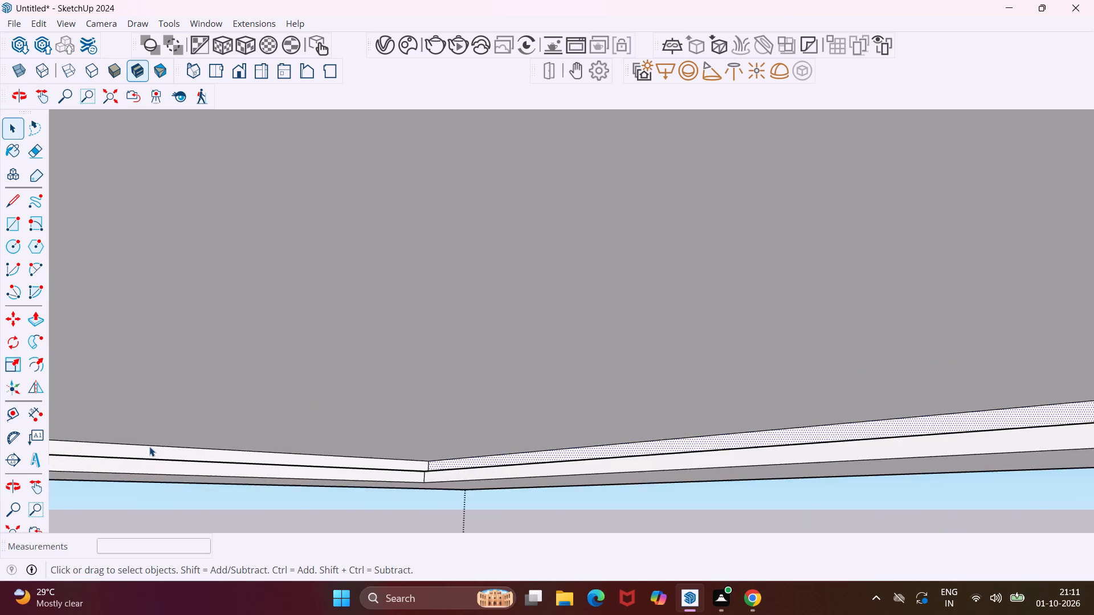
scroll(149, 446, "up", 15)
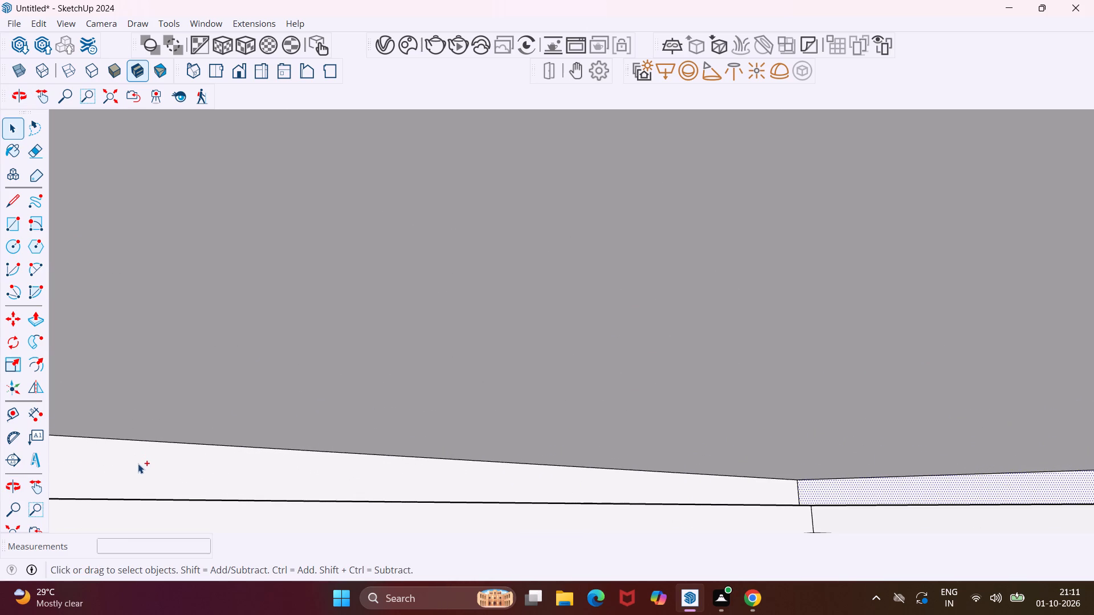
left_click(138, 464, "ctrl")
right_click(138, 464)
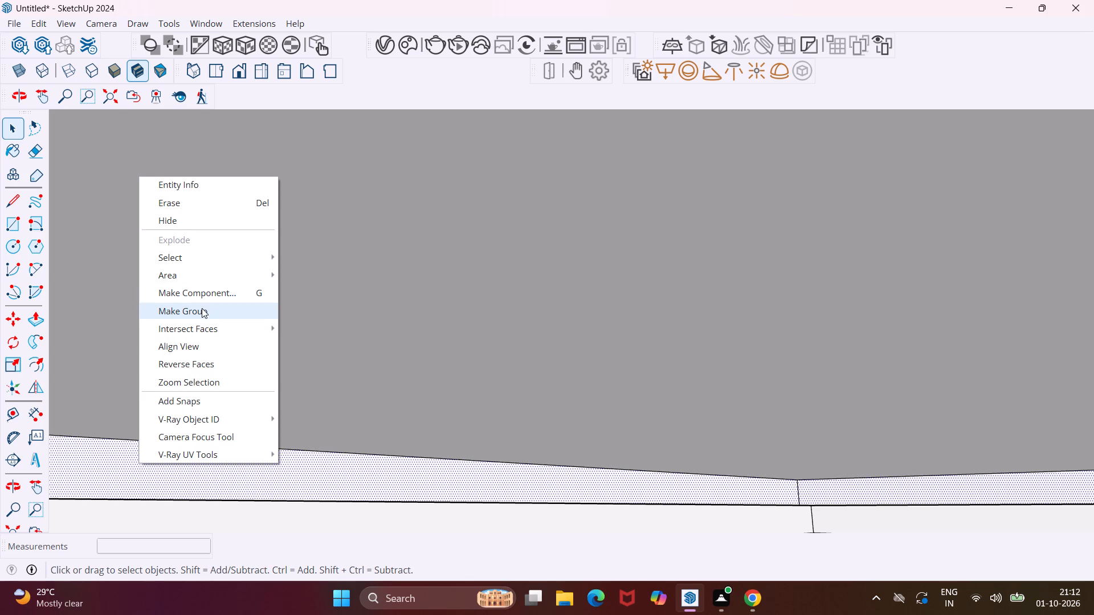
left_click(202, 308)
Convert the grouped cove band into a V-Ray mesh light.
left_click(804, 68)
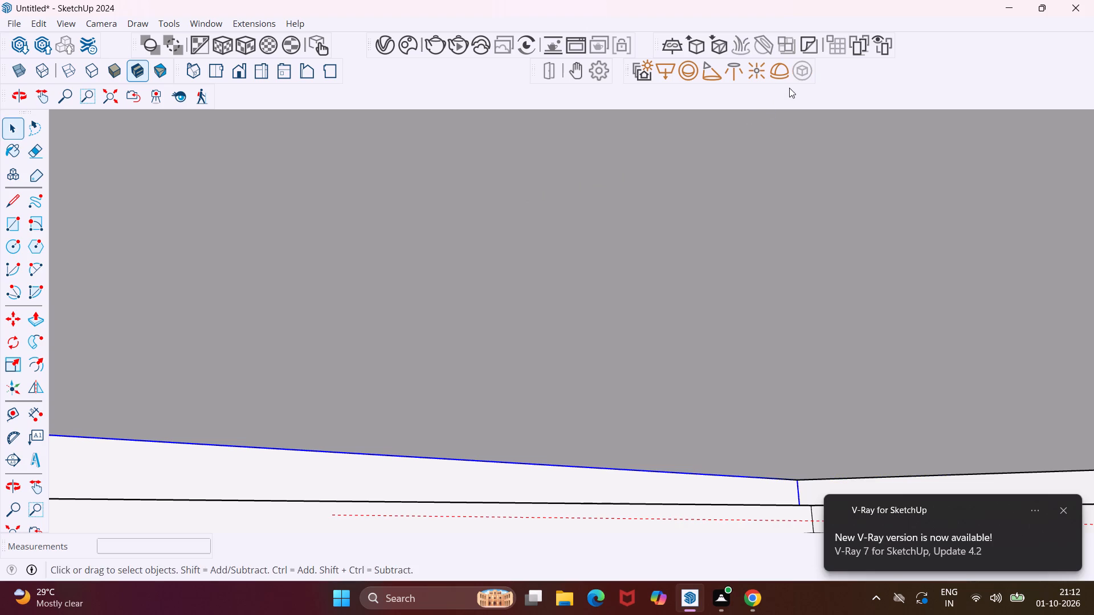
In the V-Ray Asset Editor, set the Mesh Light's color to pale yellow, about R 0.942, G 0.968, B 0.721.
left_click(392, 50)
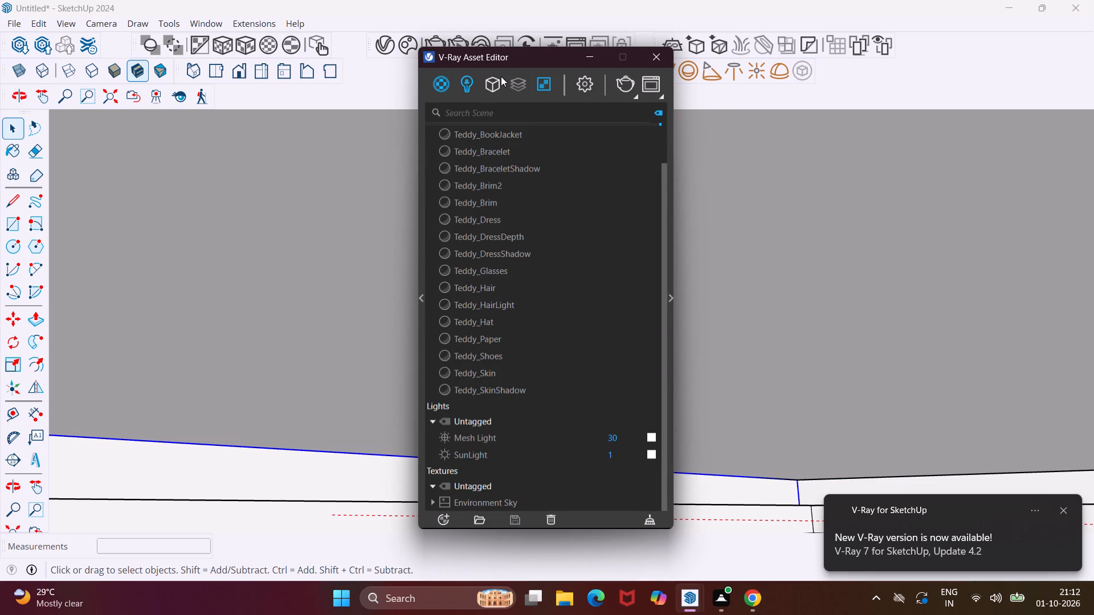
left_click(472, 88)
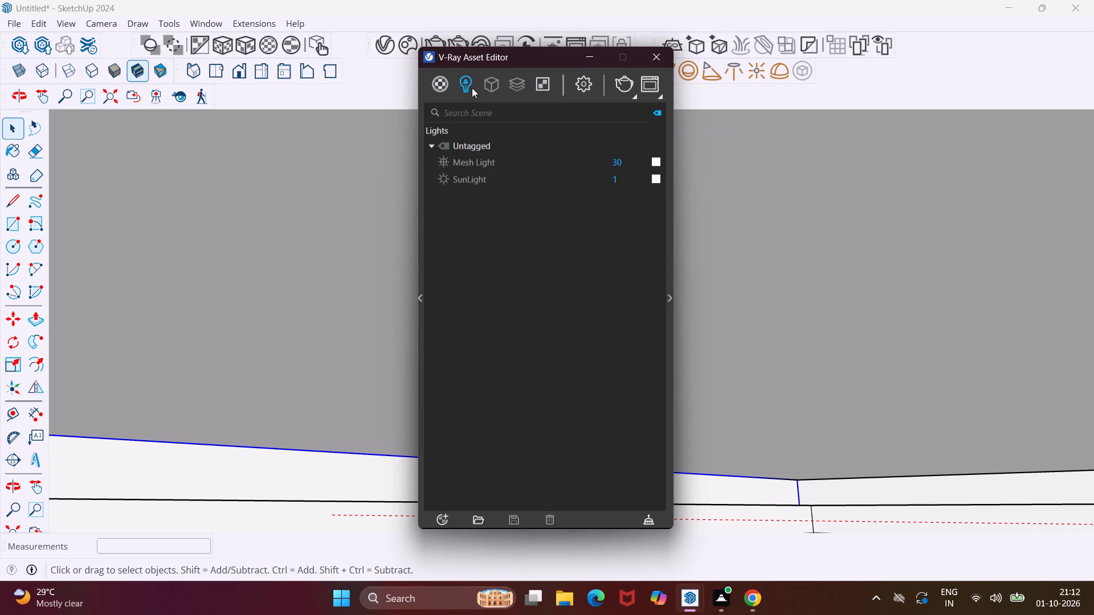
left_click(656, 160)
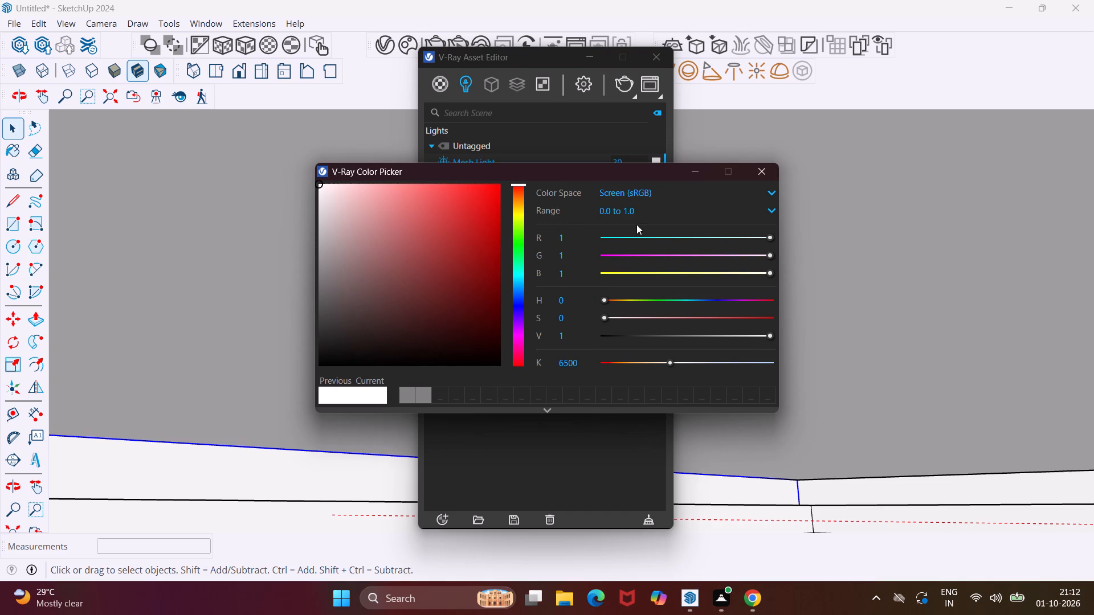
left_click(517, 218)
left_click(381, 204)
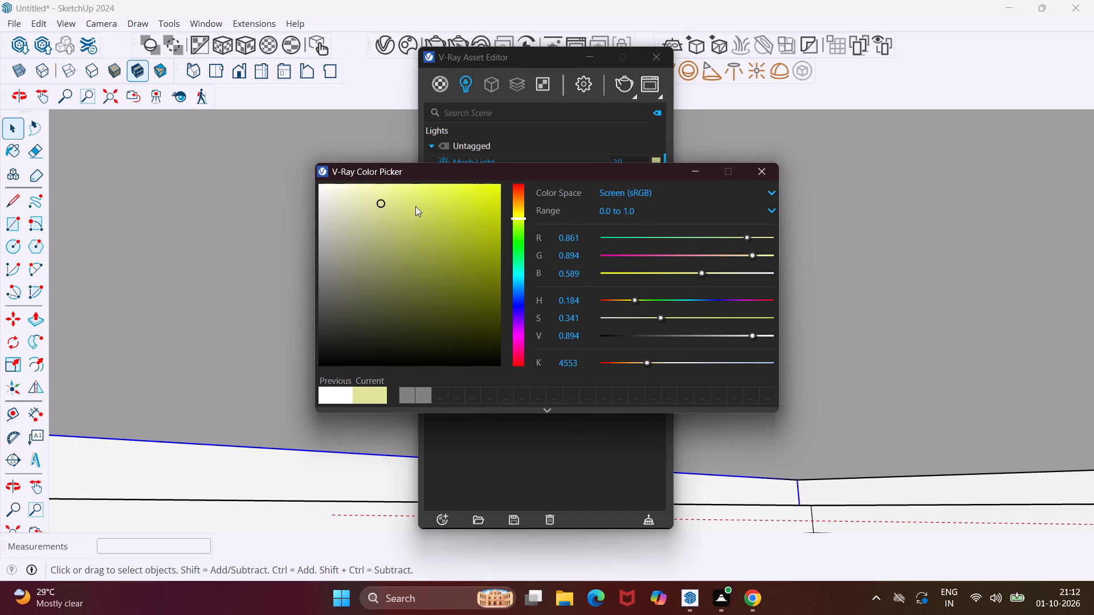
left_click(365, 190)
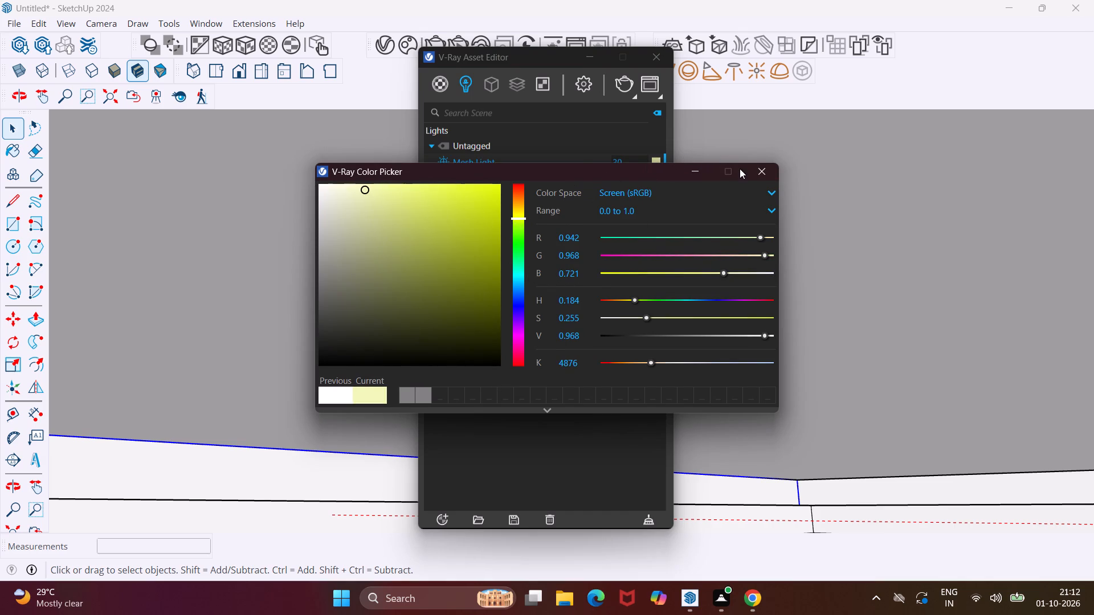
left_click(754, 171)
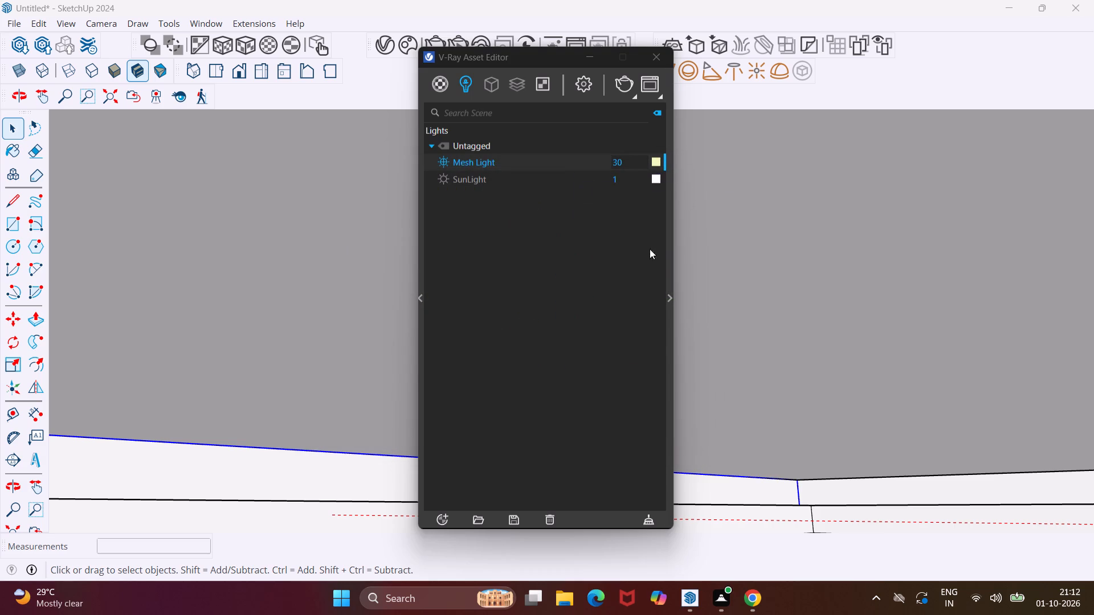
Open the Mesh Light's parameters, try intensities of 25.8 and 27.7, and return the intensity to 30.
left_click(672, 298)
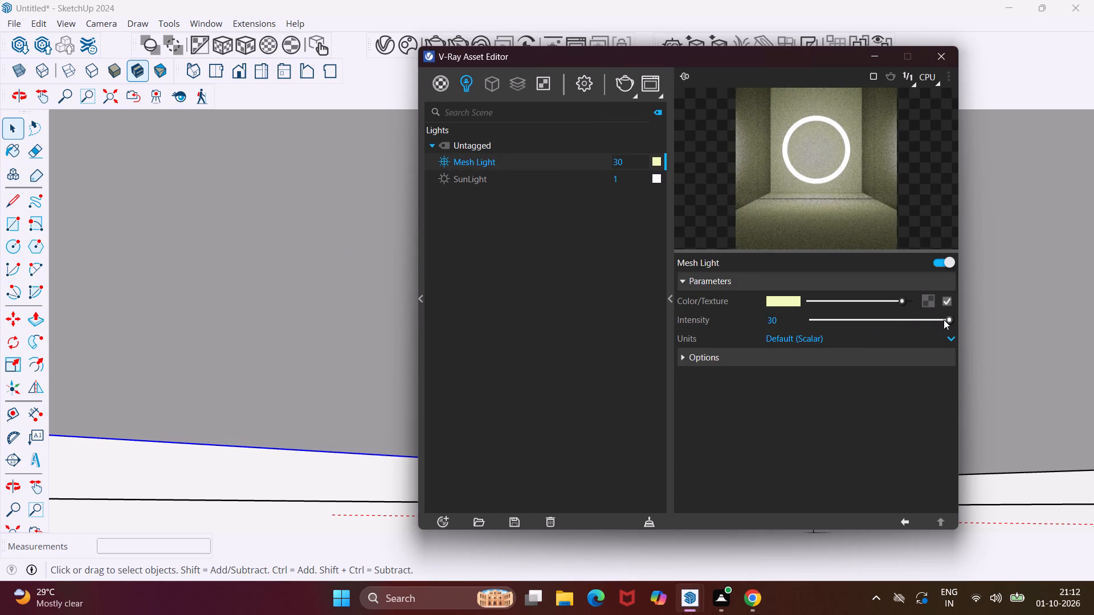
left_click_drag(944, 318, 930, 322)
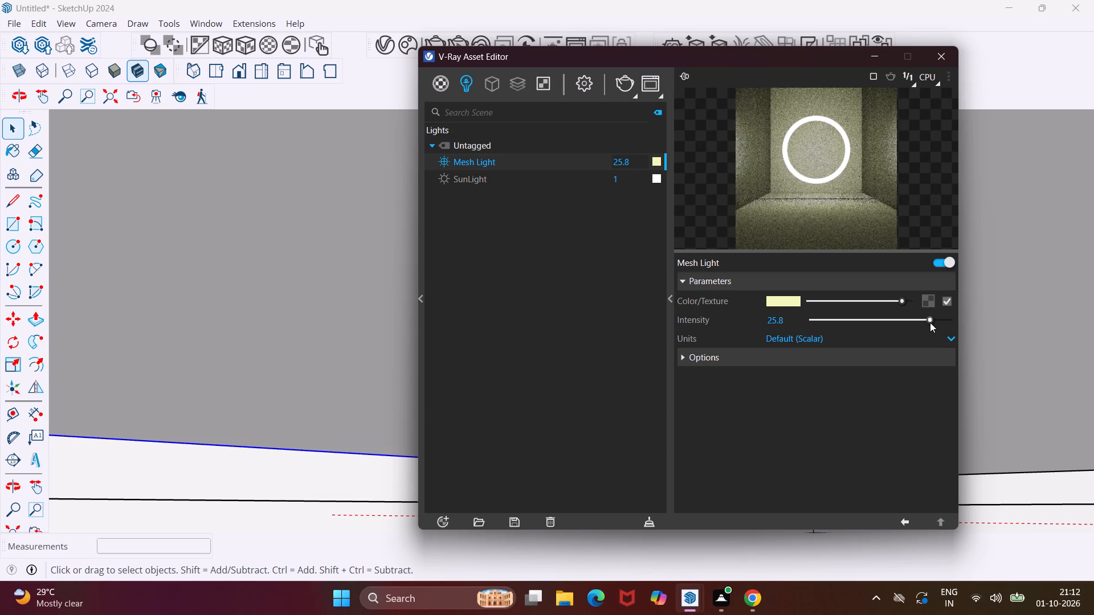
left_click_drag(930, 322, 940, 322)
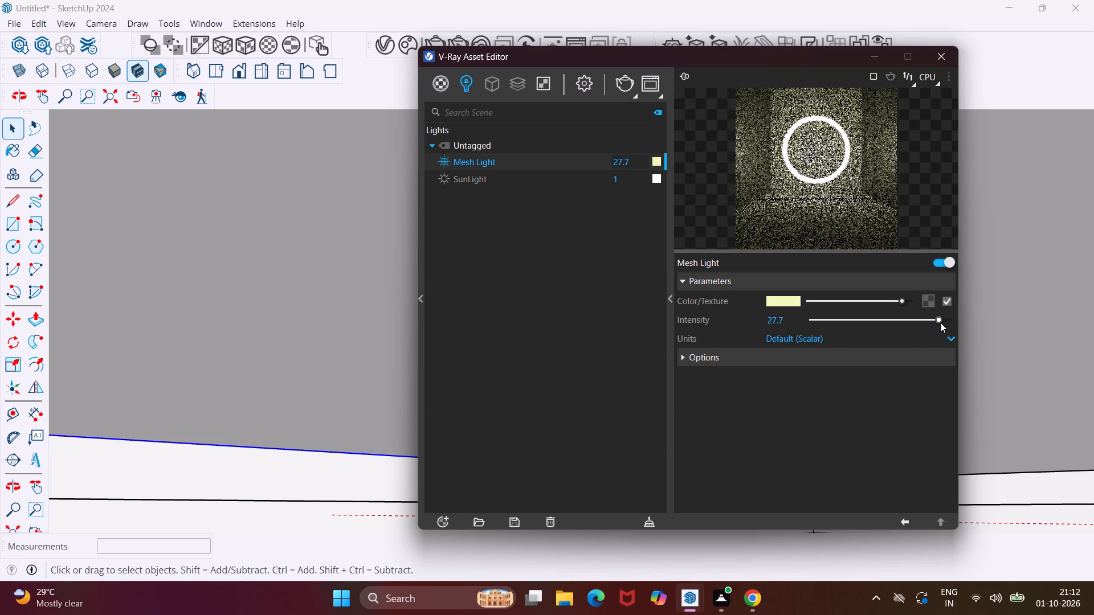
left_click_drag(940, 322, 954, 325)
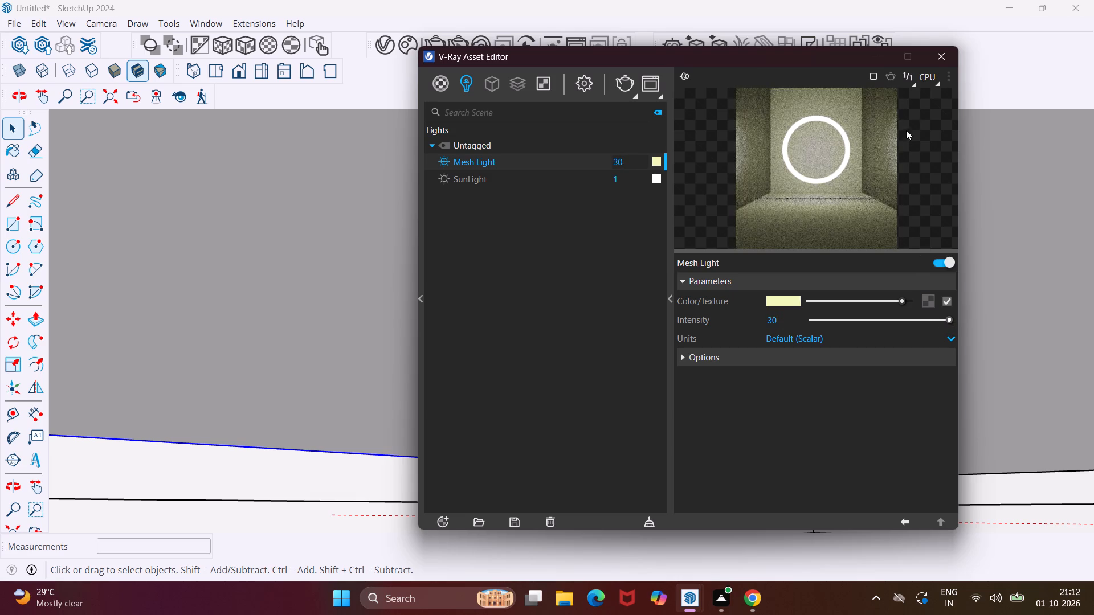
Close the V-Ray Asset Editor and examine the ceiling recess and its cove band from below.
left_click_drag(950, 60, 945, 60)
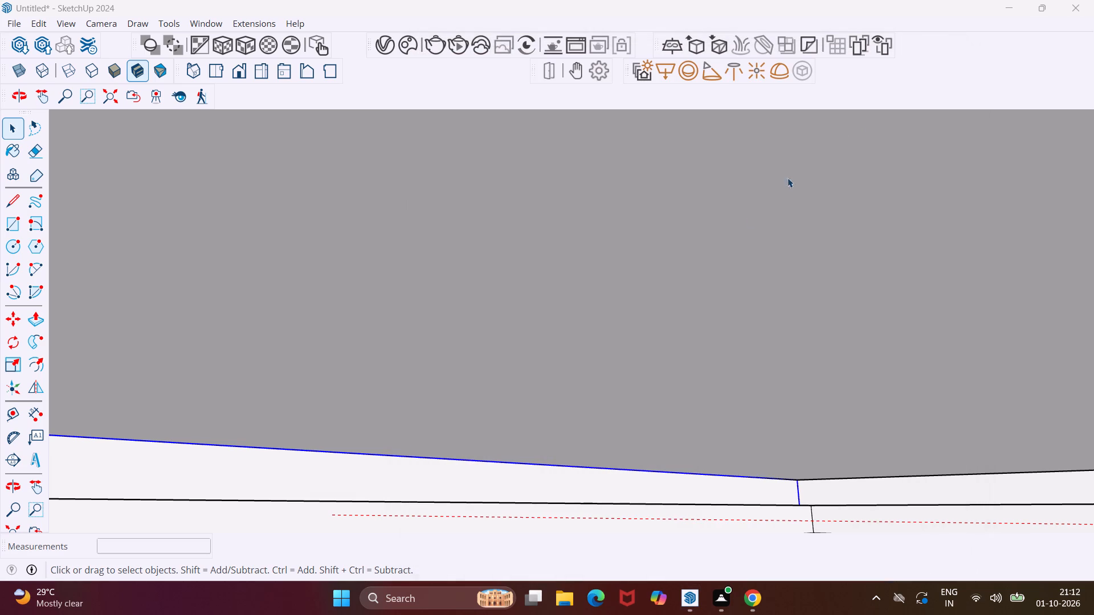
scroll(608, 433, "down", 5)
middle_click_drag(610, 456, 606, 434)
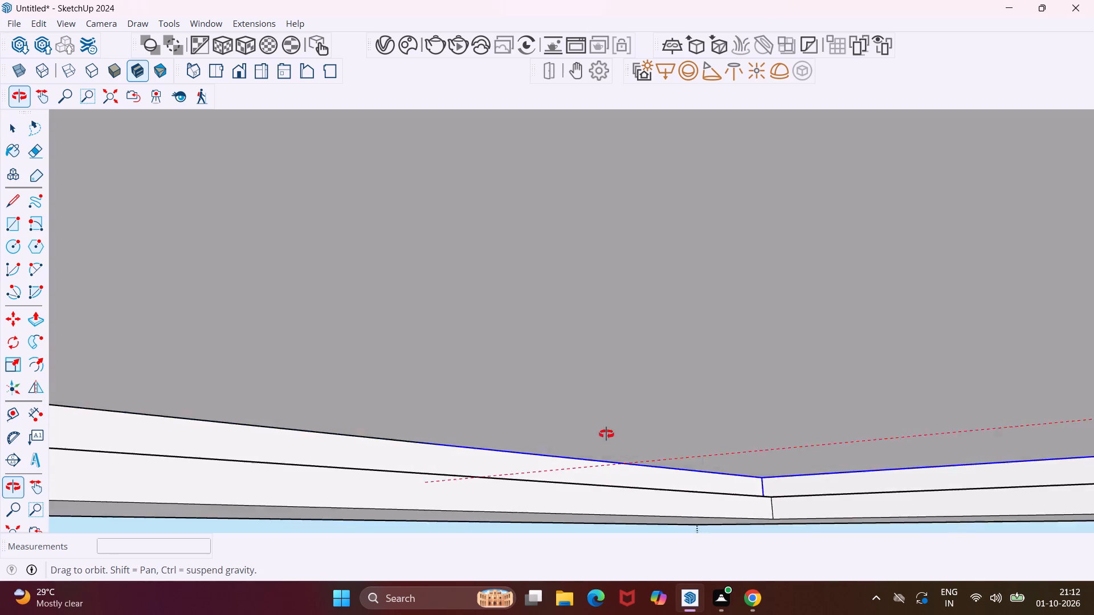
middle_click_drag(606, 434, 474, 400)
scroll(474, 400, "down", 6)
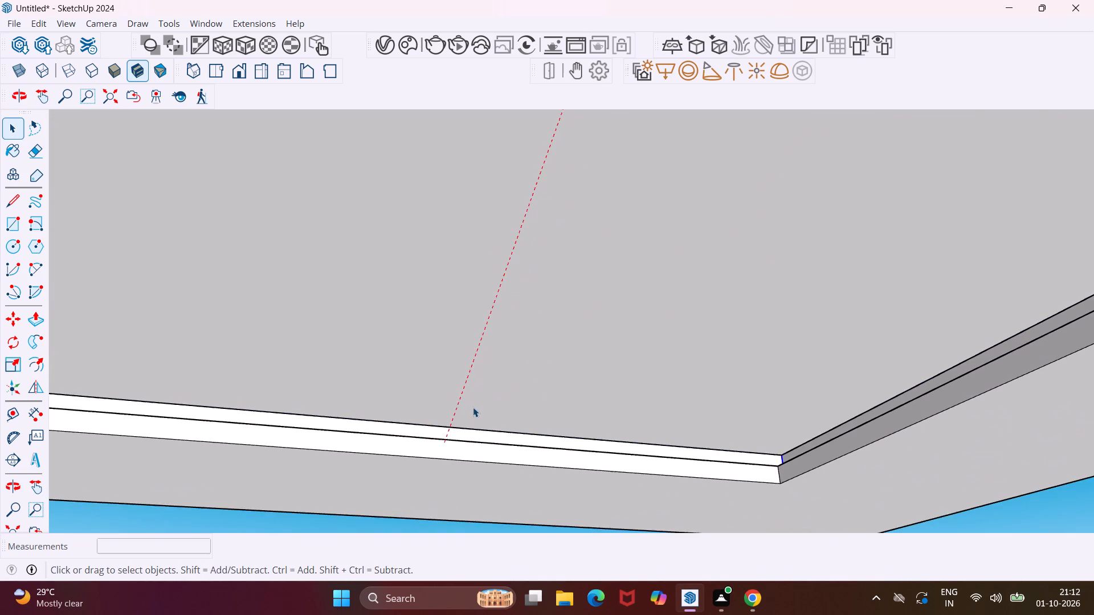
scroll(472, 408, "down", 4)
middle_click_drag(533, 383, 509, 421)
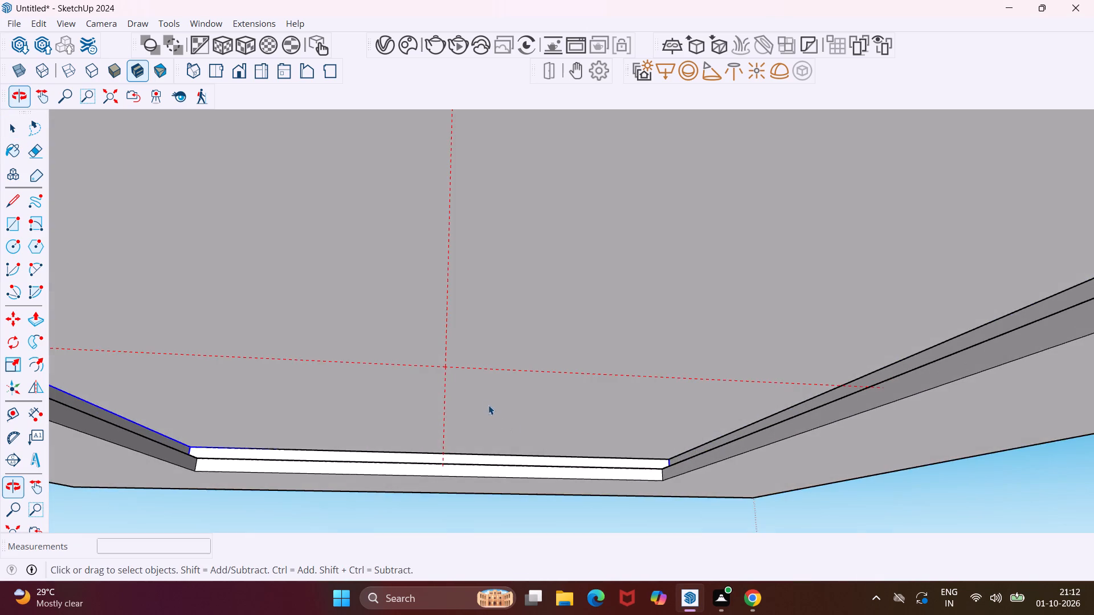
scroll(482, 387, "down", 6)
middle_click_drag(496, 325, 485, 377)
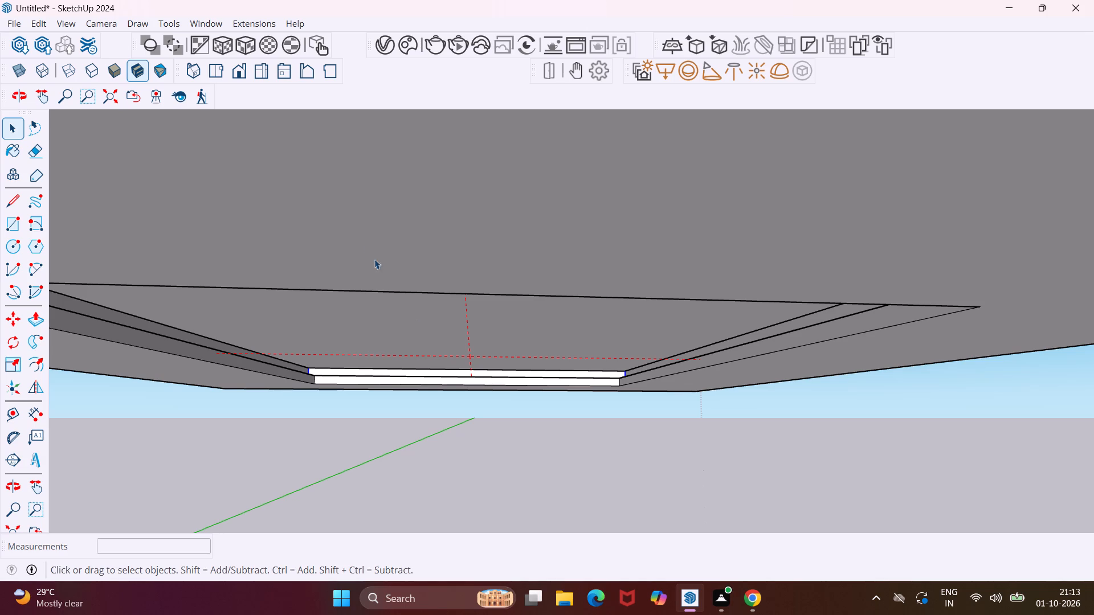
Search the Chaos Cosmos library for "celing light" among the downloaded assets and the online ones.
left_click(402, 44)
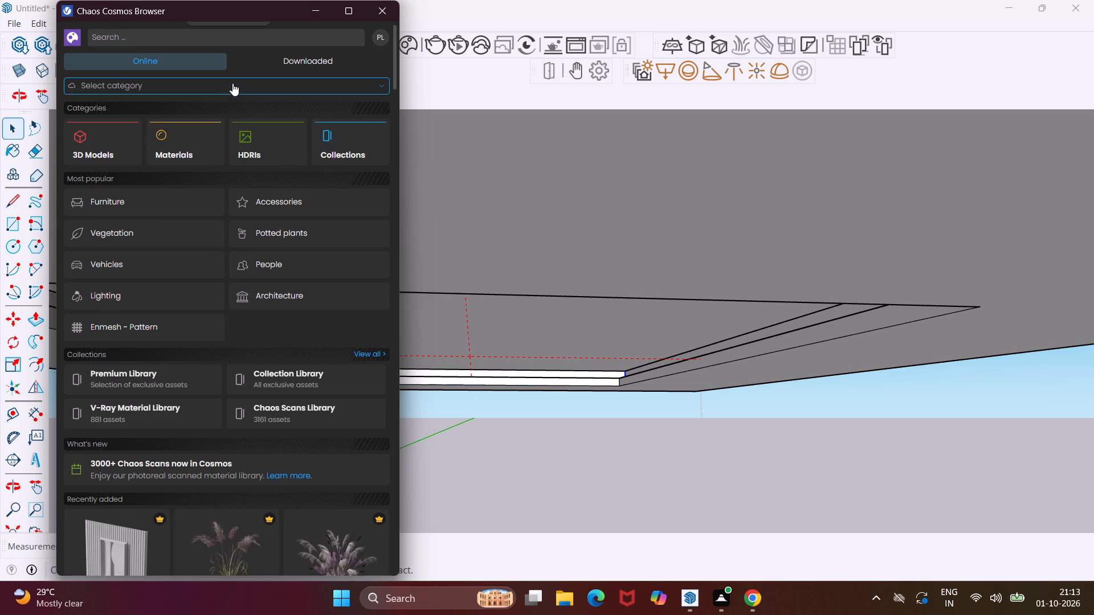
left_click(295, 59)
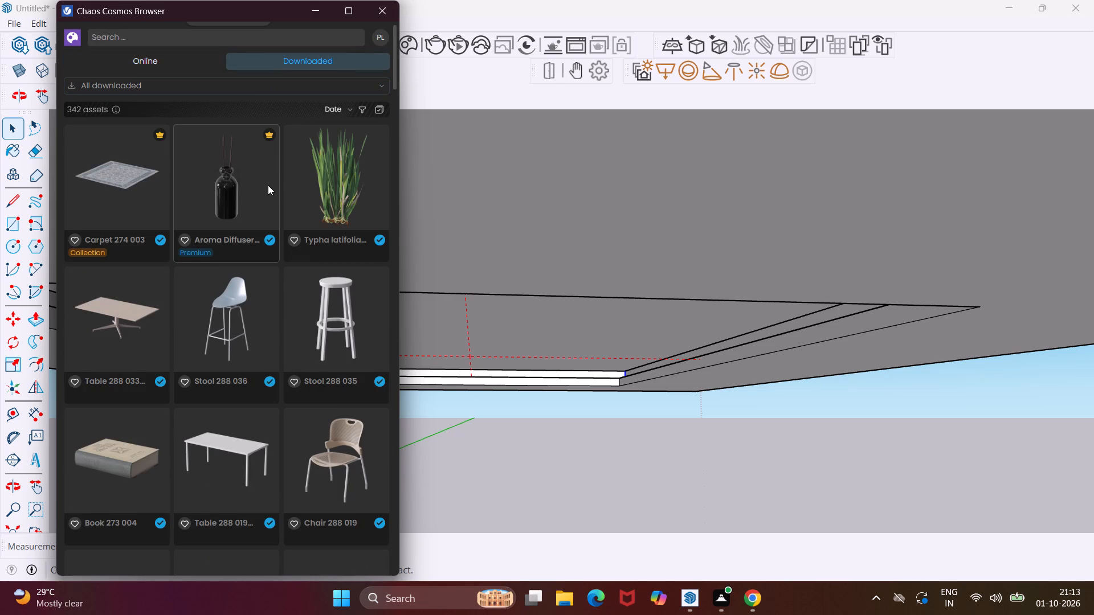
scroll(252, 225, "down", 9)
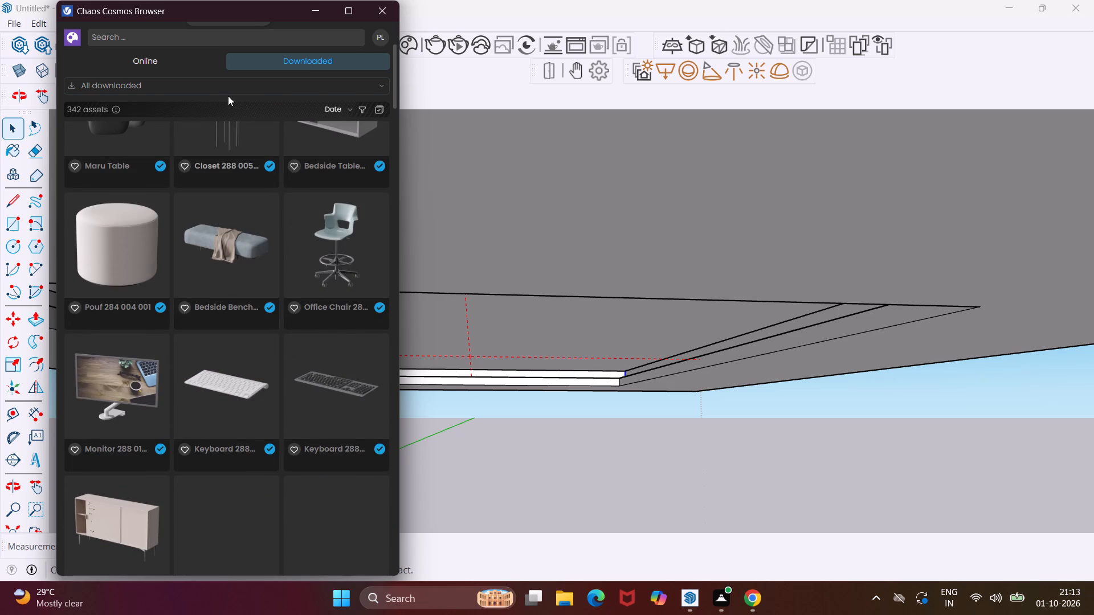
left_click(205, 36)
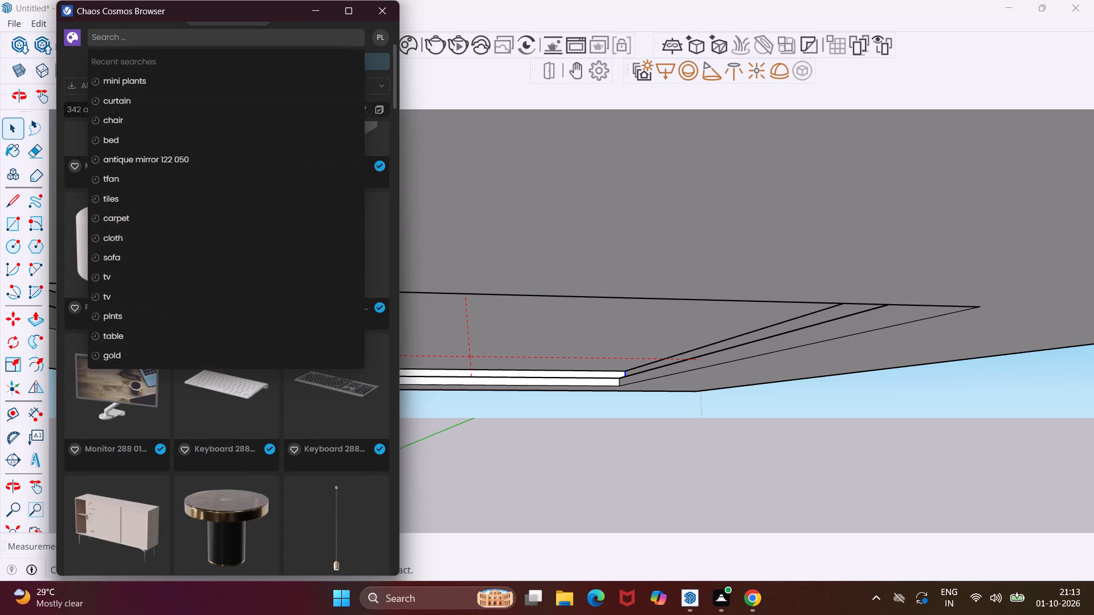
key("c")
type("elin")
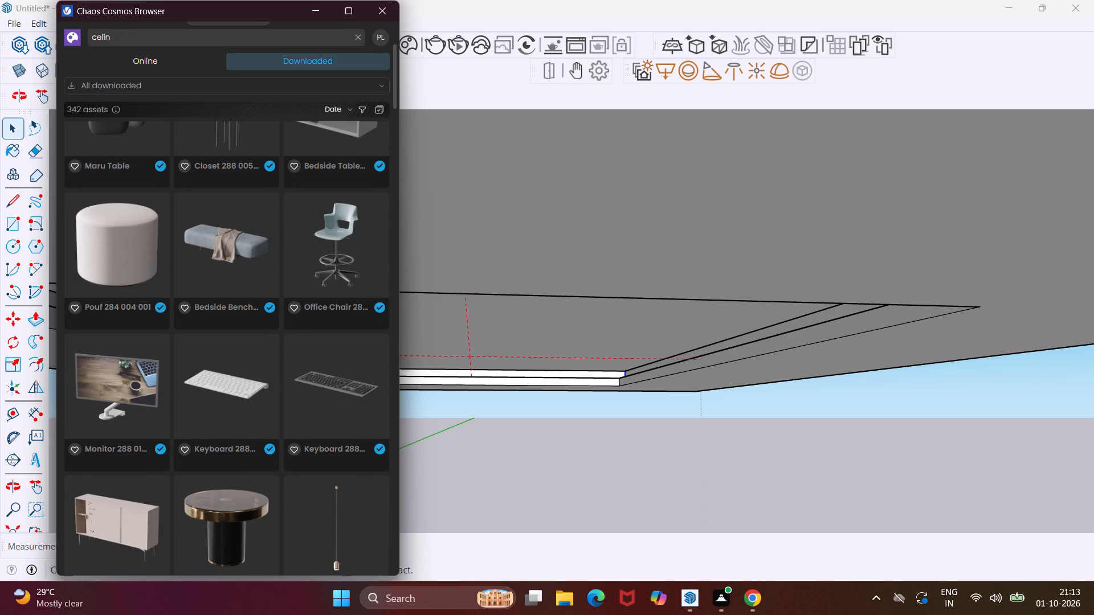
key("g")
key("space")
type("li")
type("gh")
key("t")
key("Return")
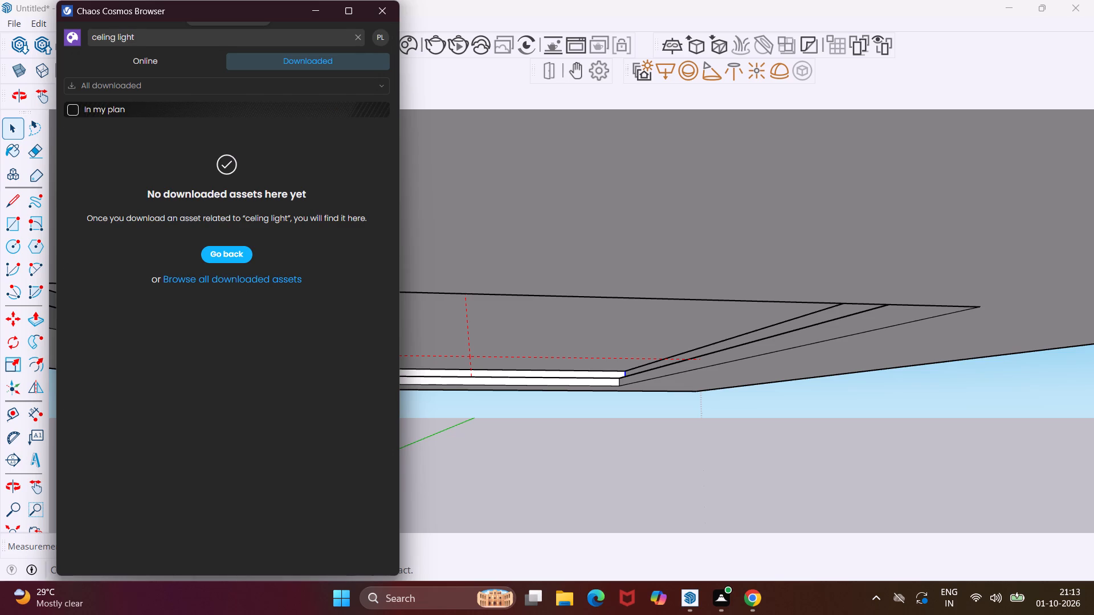
left_click(133, 67)
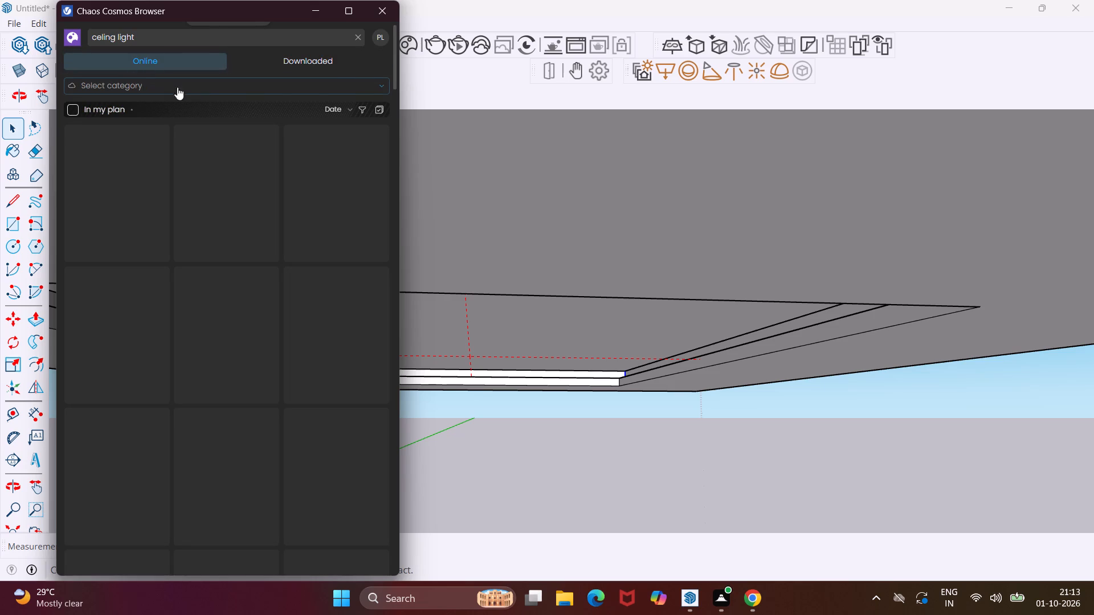
Browse the online 3D models for ceiling lights in the Lighting category and download the square Tlon Cubo 860 light.
left_click(378, 90)
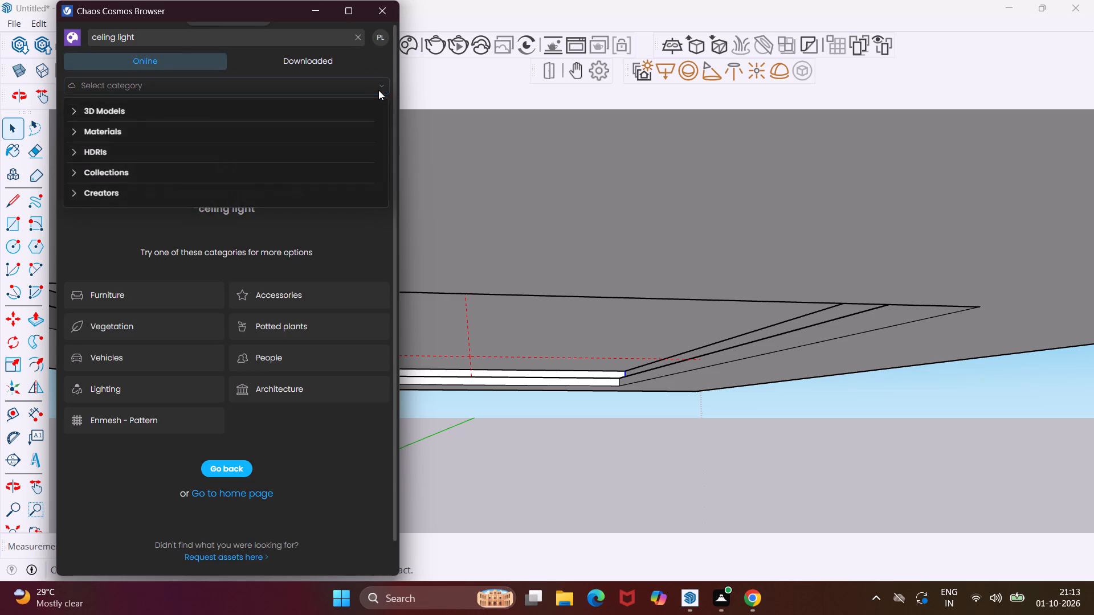
left_click(258, 105)
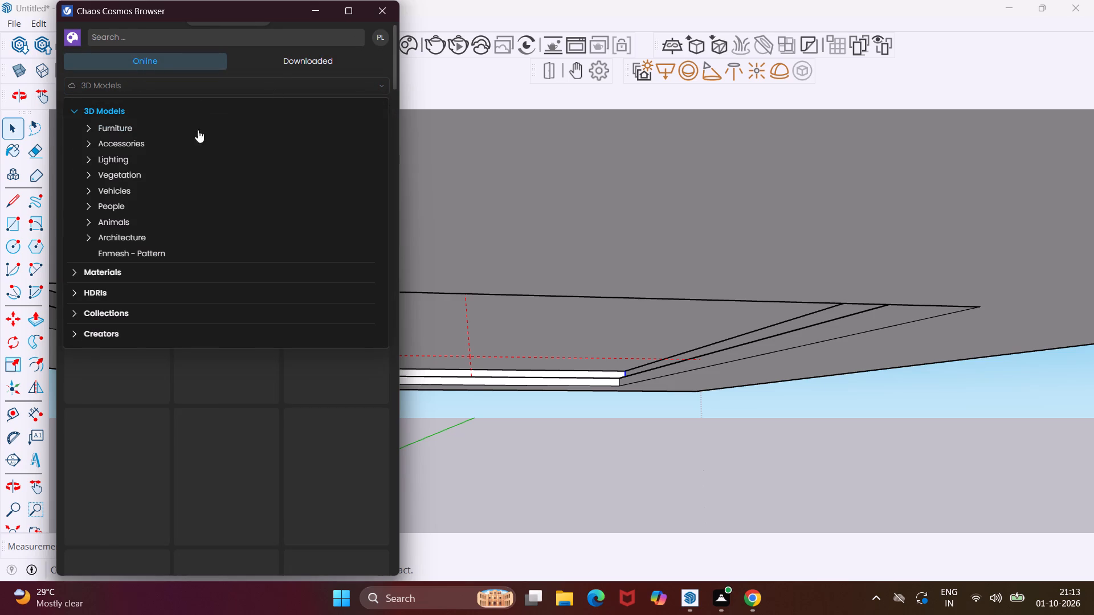
left_click(138, 155)
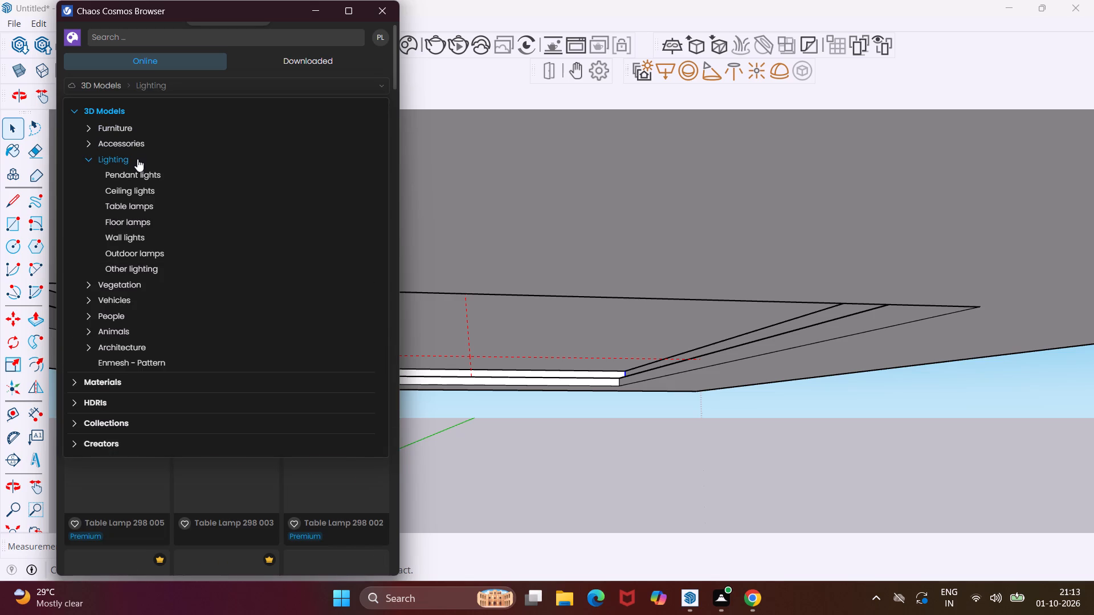
left_click(141, 190)
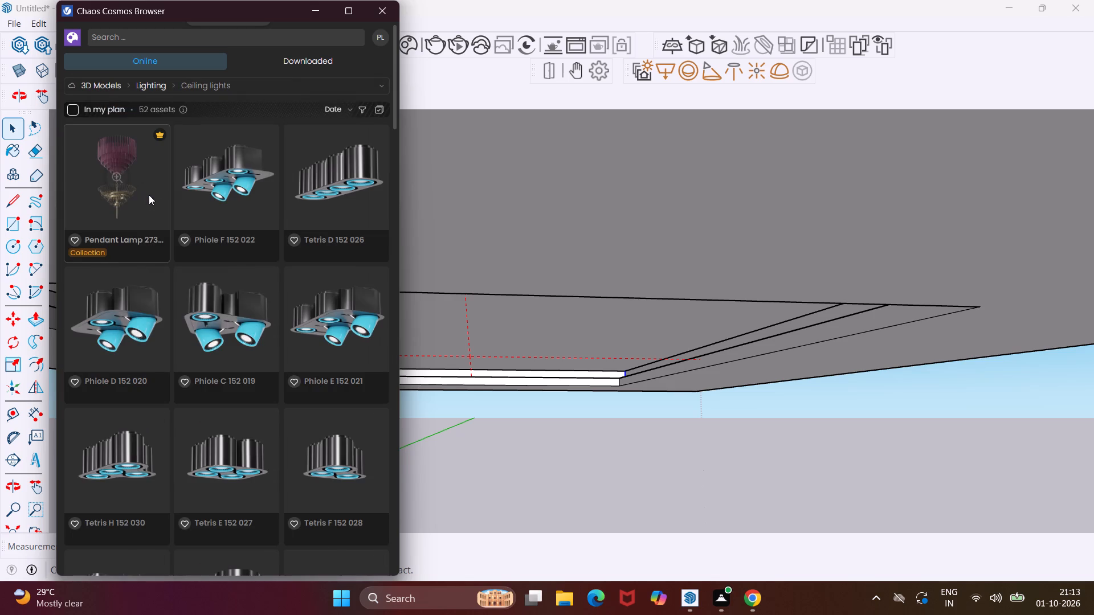
scroll(206, 214, "down", 10)
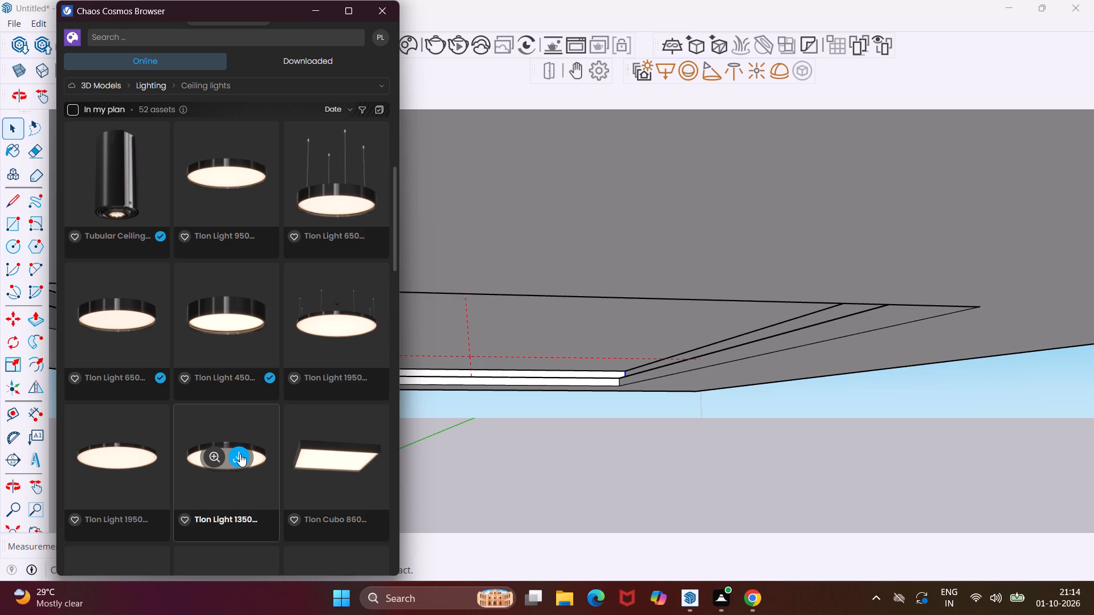
left_click(355, 450)
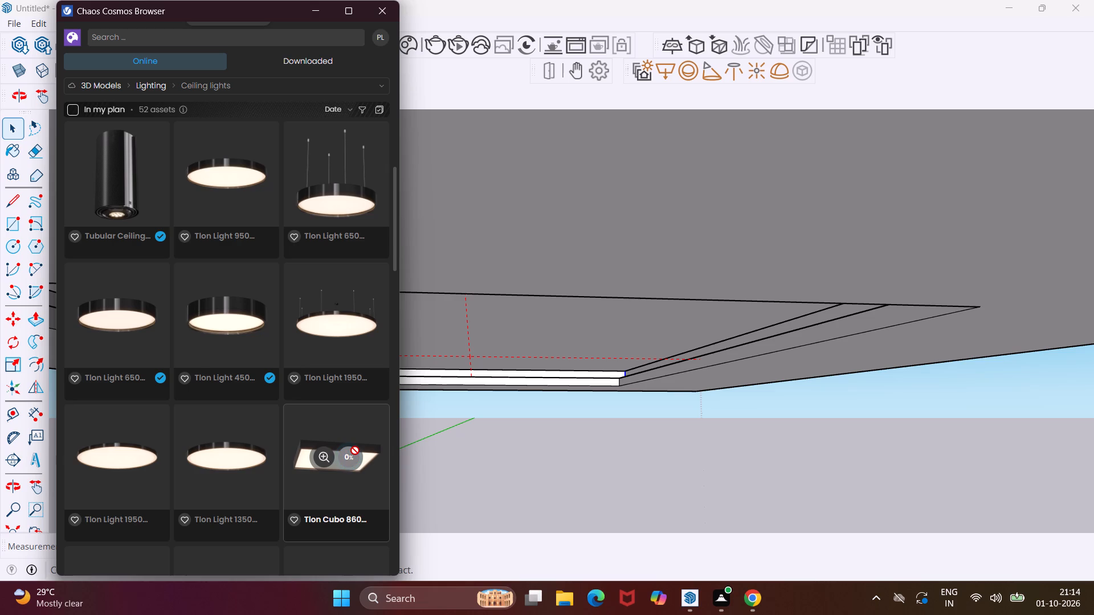
Import the Tlon Cubo 860 ceiling light and place one copy on the ceiling face inside the recess.
scroll(342, 443, "down", 3)
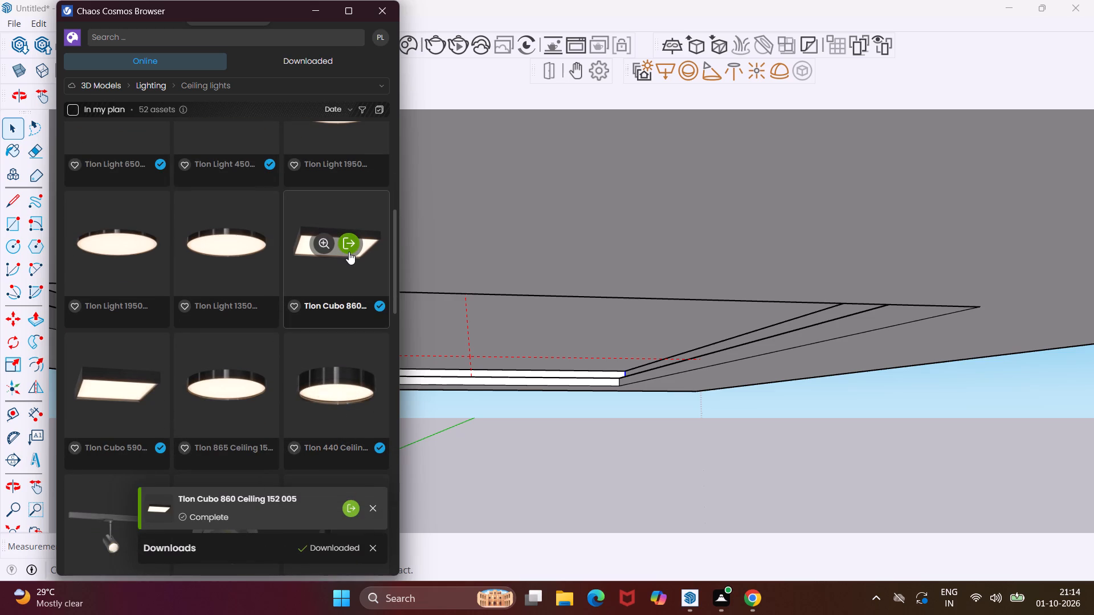
left_click(350, 241)
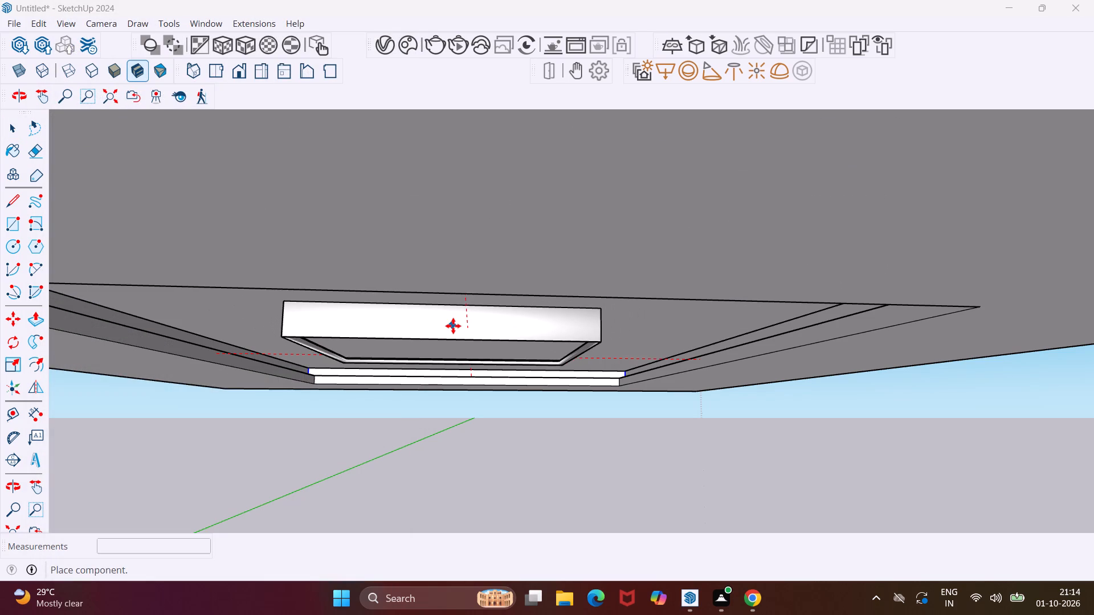
middle_click_drag(453, 326, 470, 285)
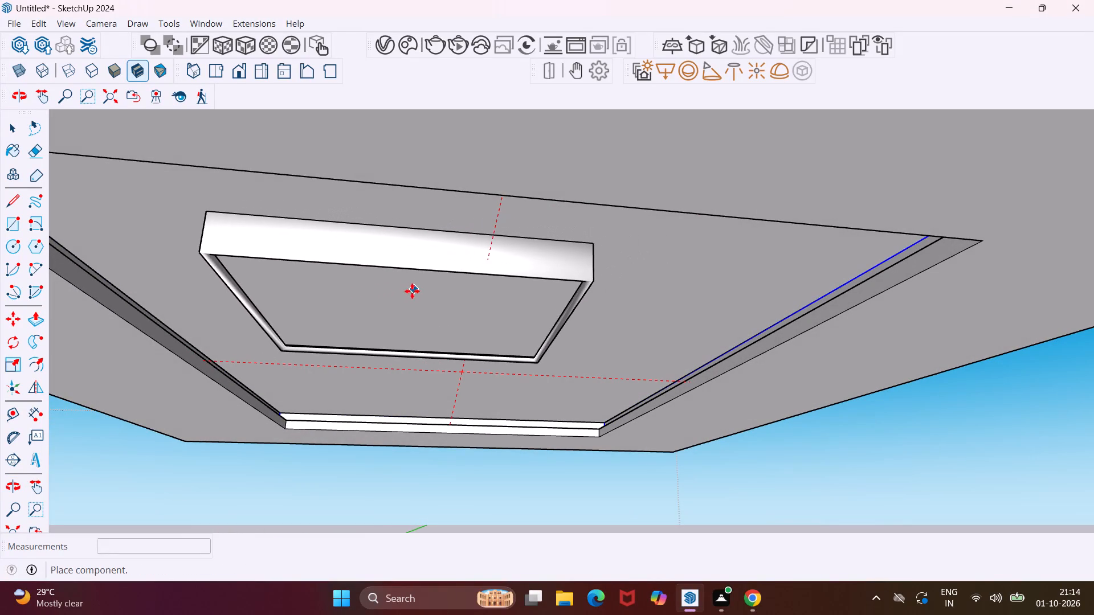
left_click(411, 294)
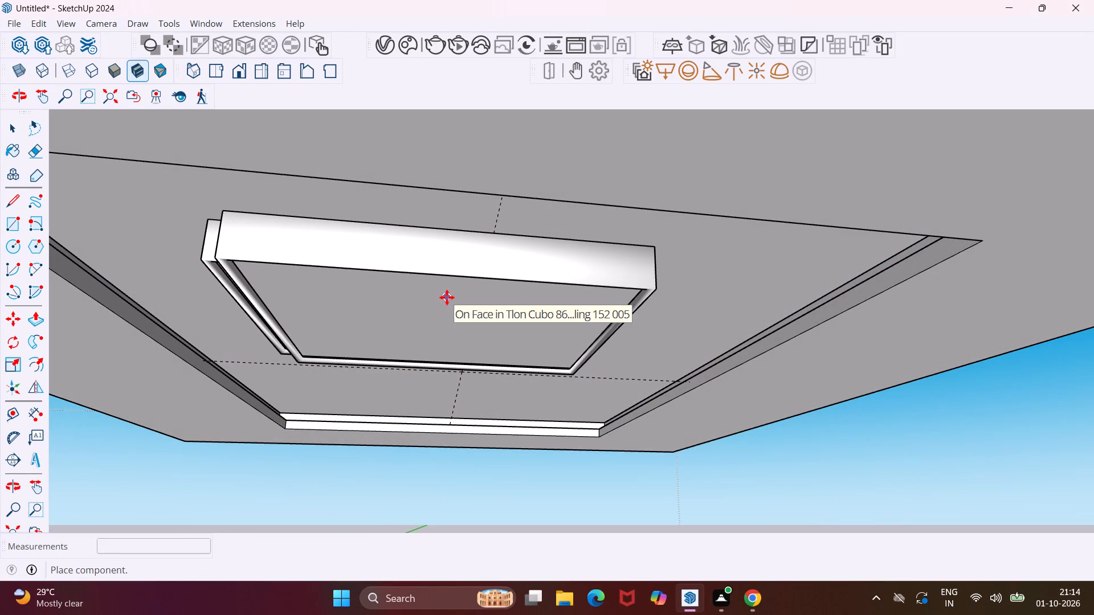
key("Escape")
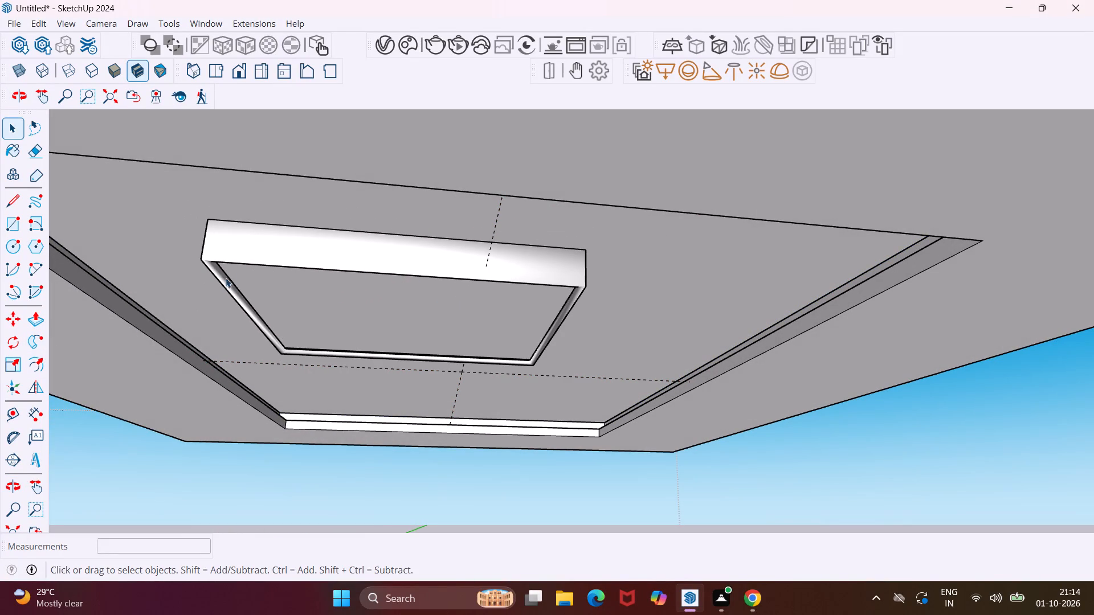
Scale the placed Tlon Cubo light down uniformly from its corner to a factor of 0.16.
left_click(224, 257)
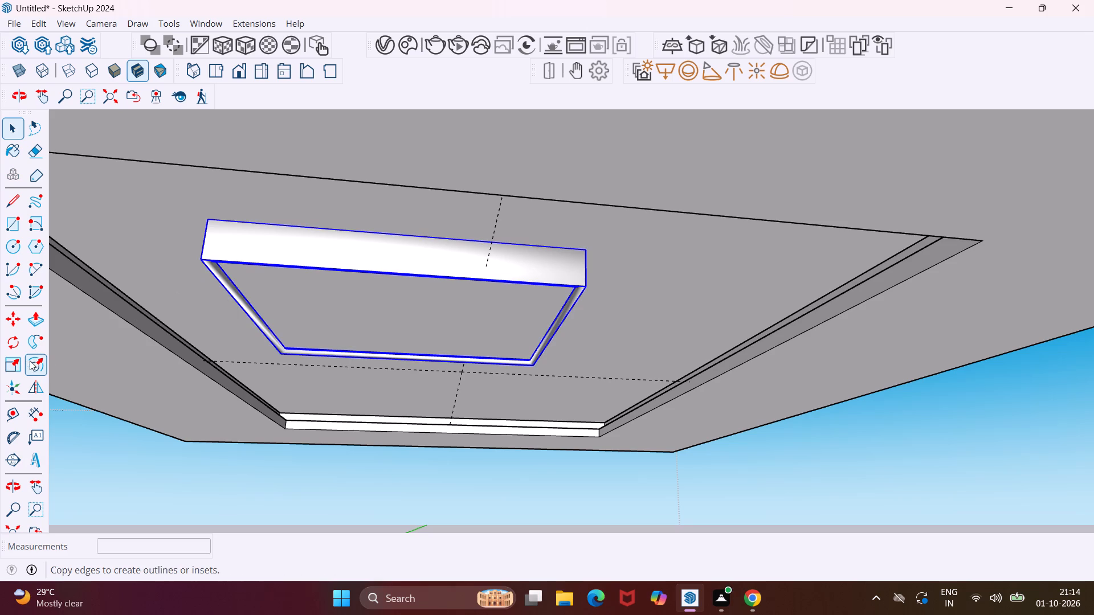
left_click(23, 364)
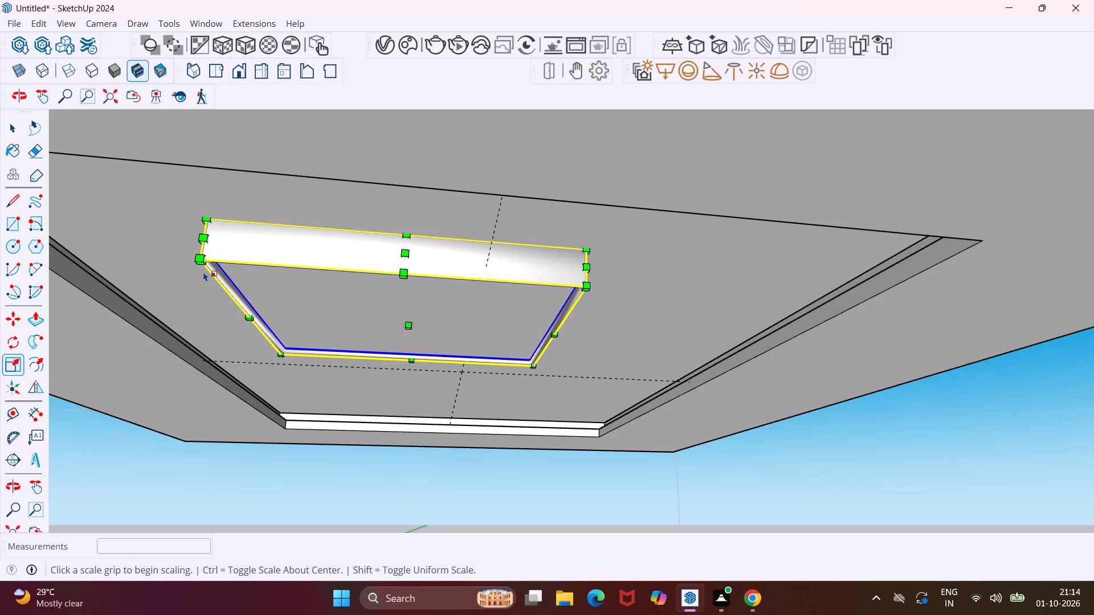
left_click(202, 260)
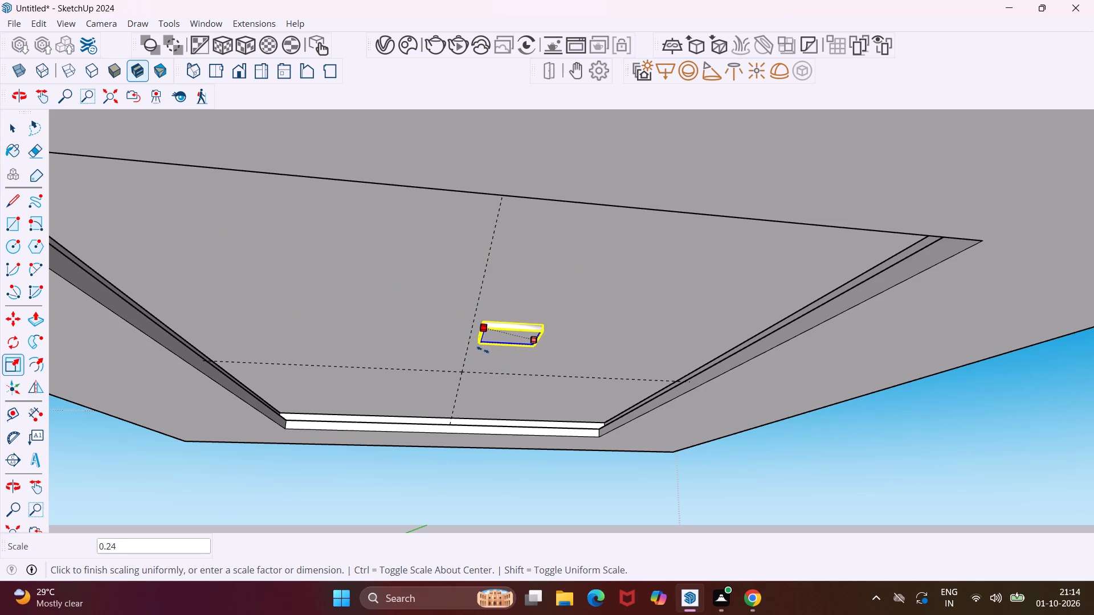
left_click(497, 350)
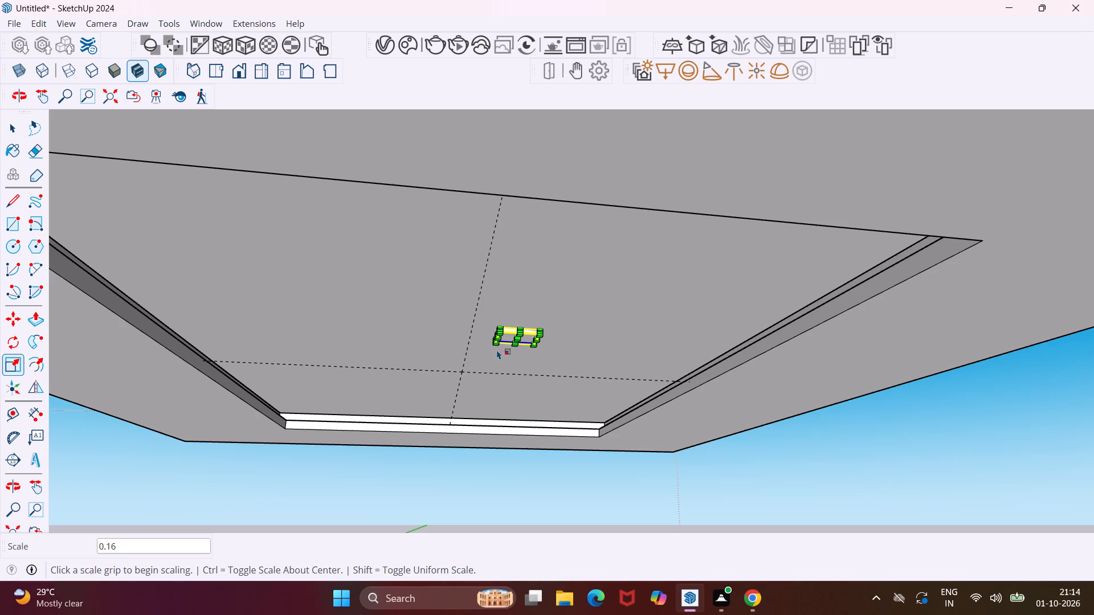
Move the Tlon Cubo light about 1' 1 5/8" along the red axis to the other side of the recess's centre guide line.
scroll(521, 333, "up", 3)
middle_click_drag(513, 328, 464, 328)
scroll(533, 333, "up", 12)
middle_click_drag(532, 332, 509, 286)
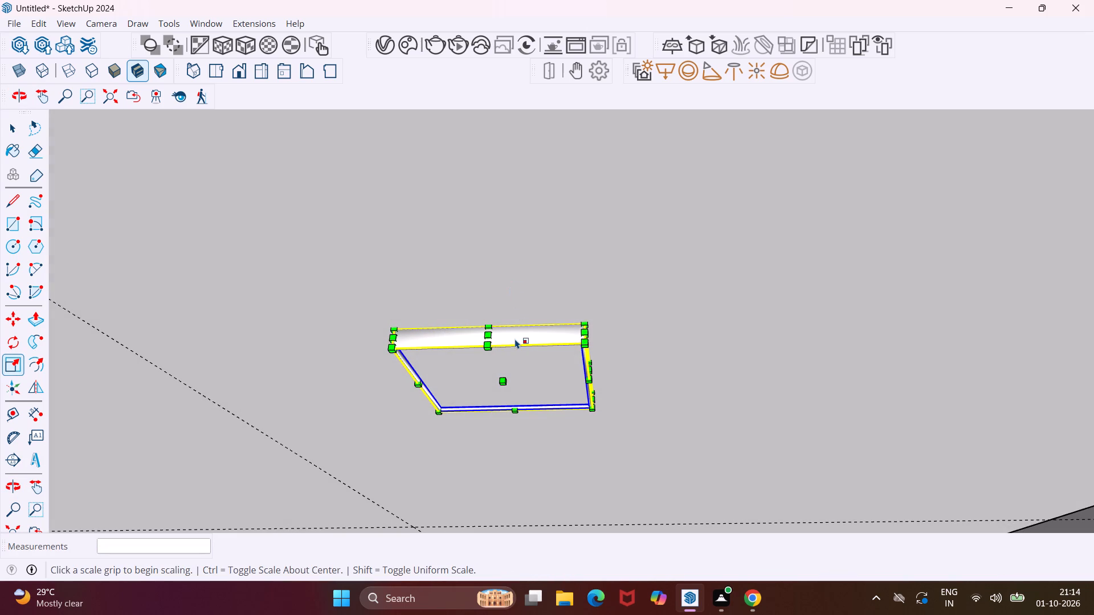
key("m")
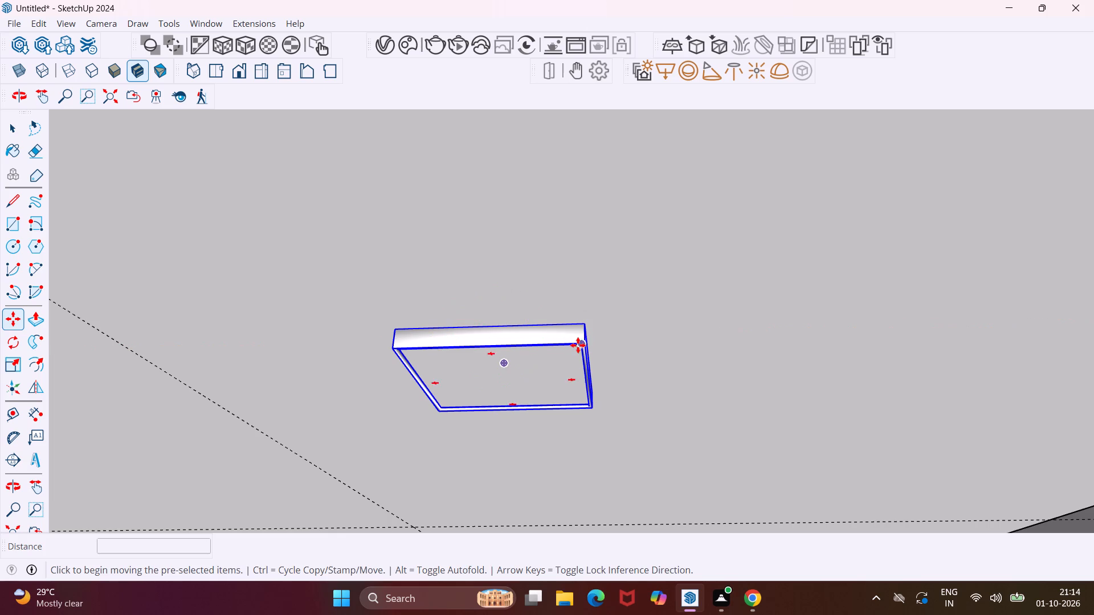
middle_click_drag(578, 345, 616, 350)
scroll(562, 336, "down", 6)
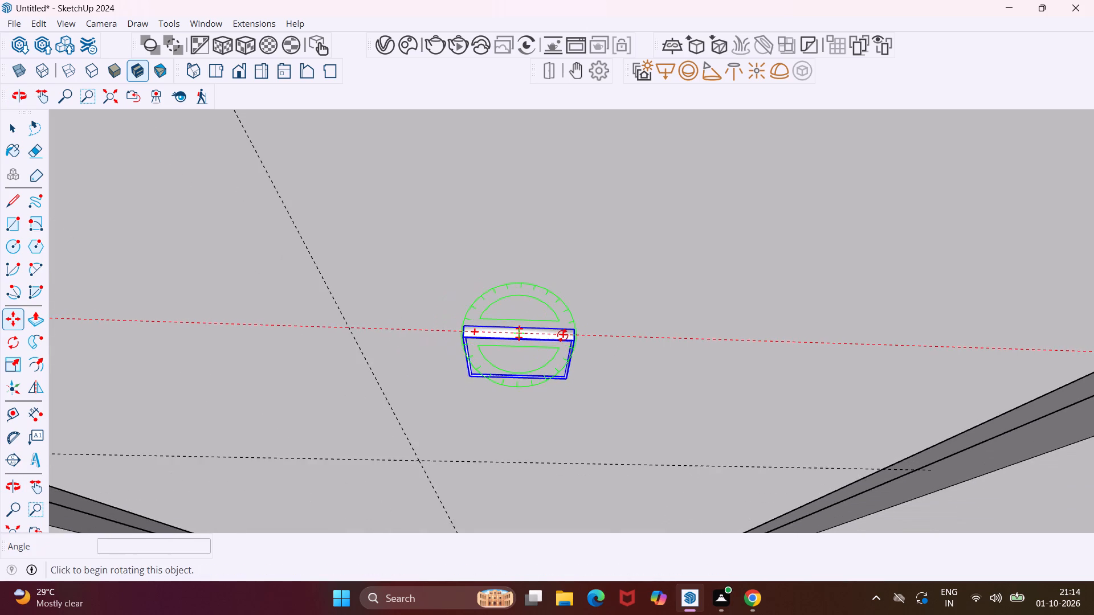
scroll(562, 335, "down", 3)
scroll(487, 365, "up", 5)
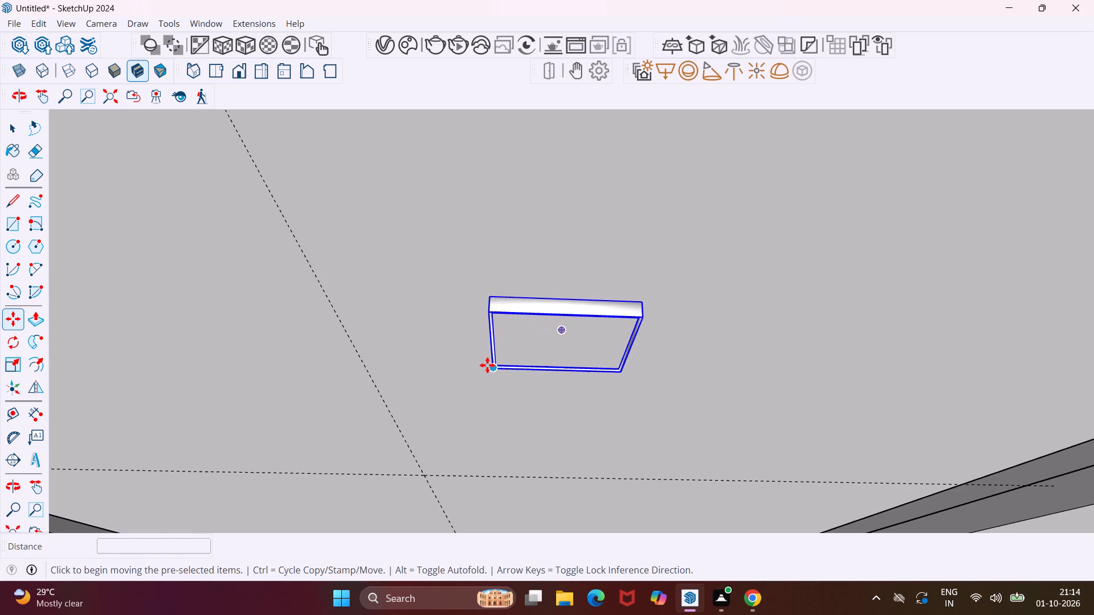
left_click(488, 311)
scroll(426, 310, "down", 2)
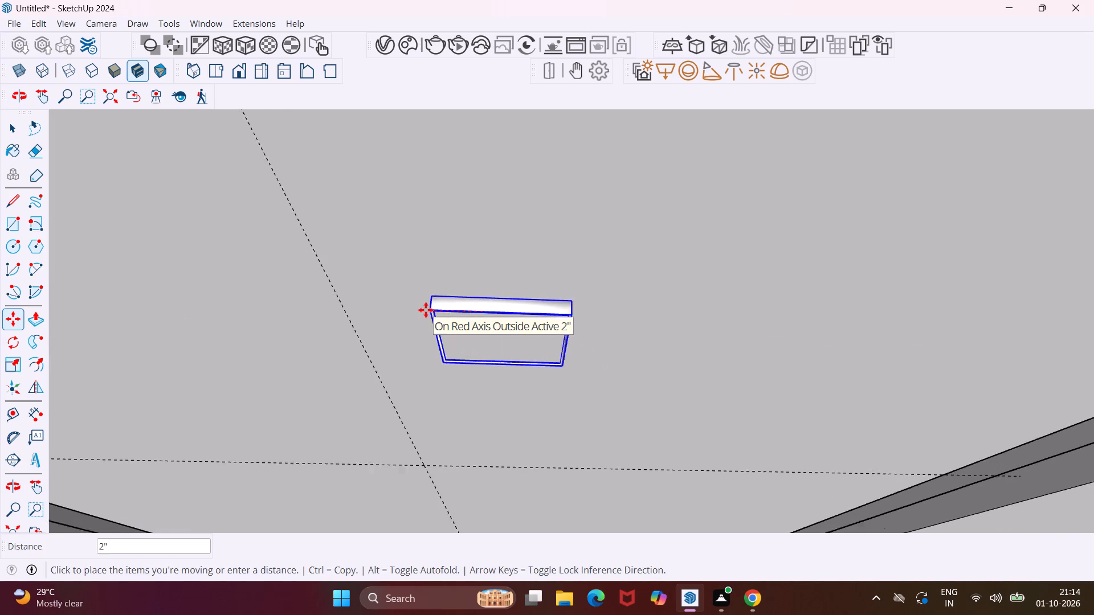
scroll(426, 310, "down", 9)
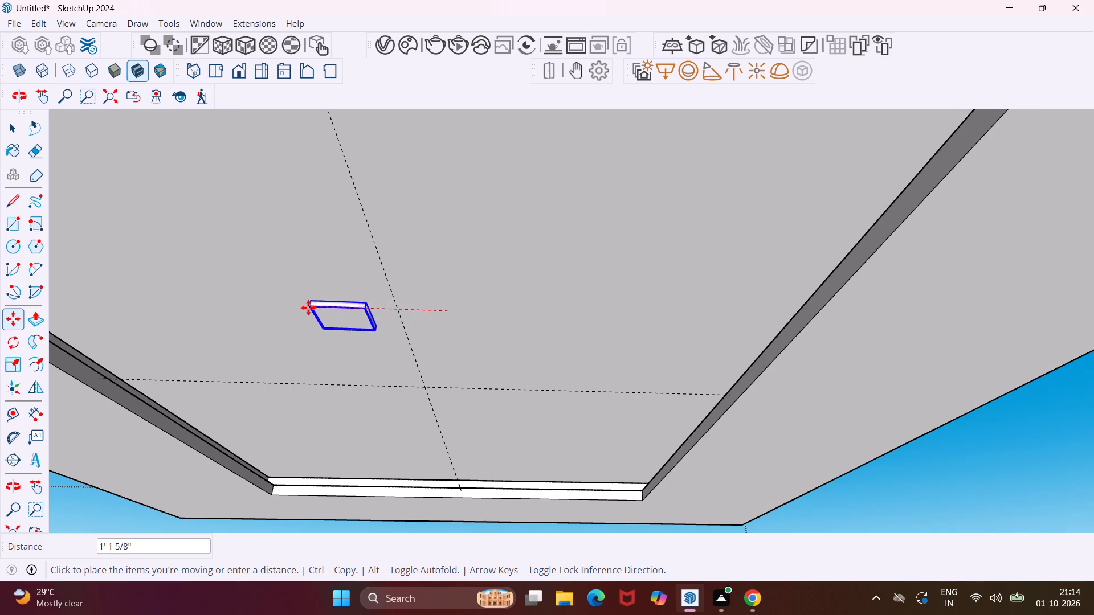
left_click(304, 307)
Move the Tlon Cubo light about 3/4" up against the recess's ceiling face and clear the selection.
scroll(304, 307, "up", 5)
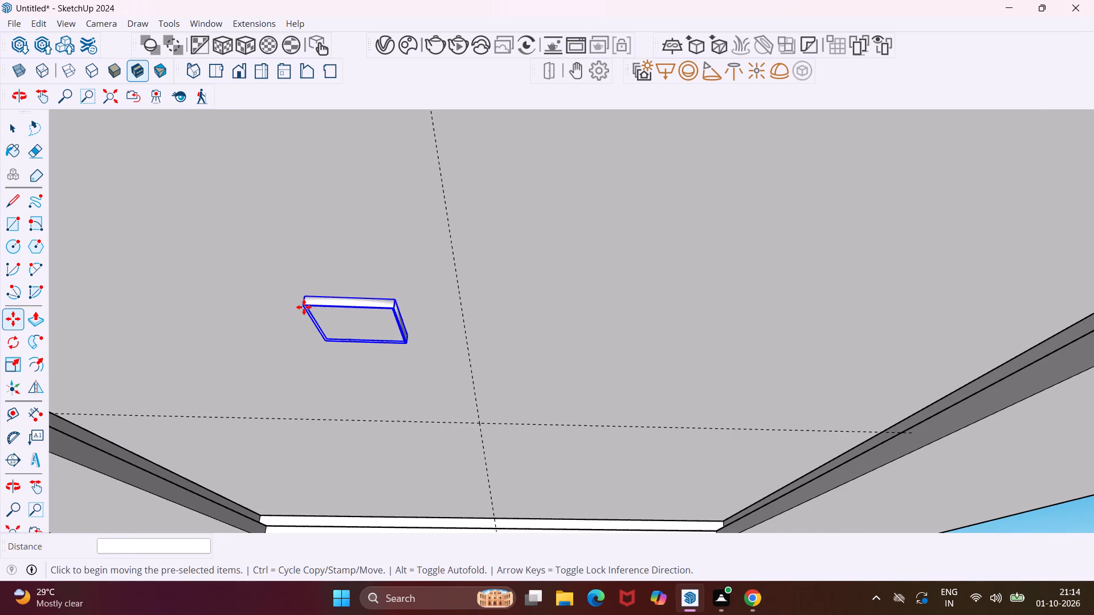
middle_click_drag(304, 307, 335, 354)
scroll(332, 291, "up", 2)
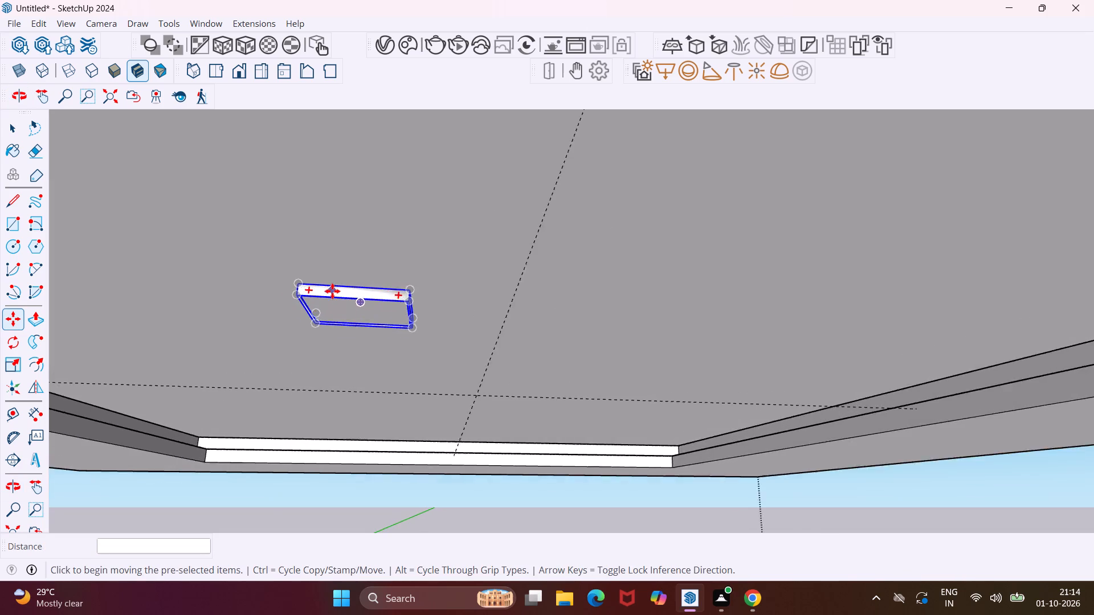
scroll(332, 291, "up", 13)
middle_click_drag(330, 290, 379, 326)
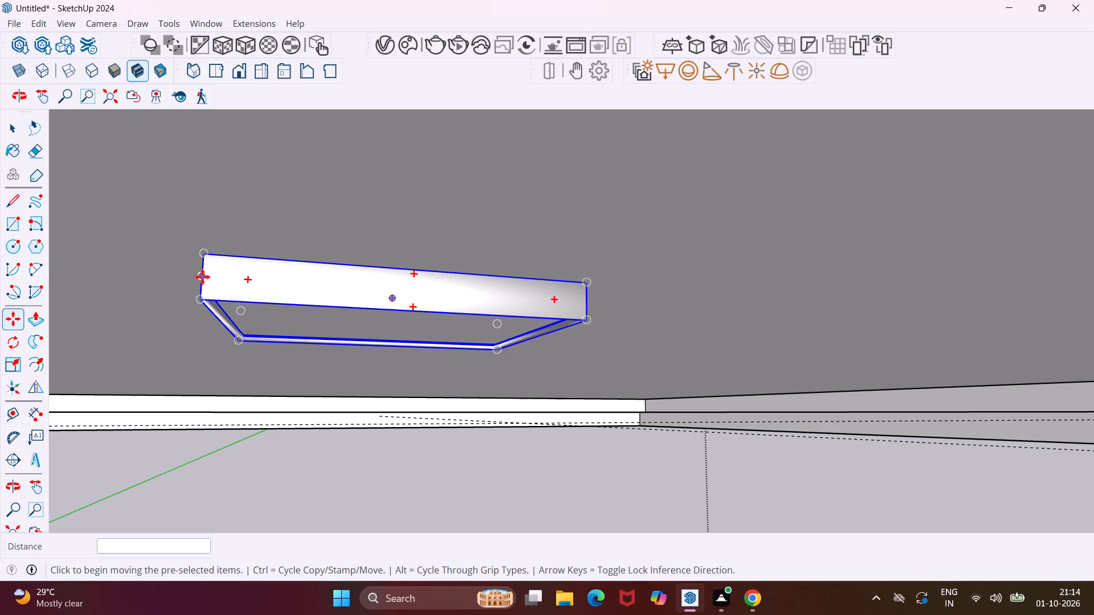
left_click(202, 277)
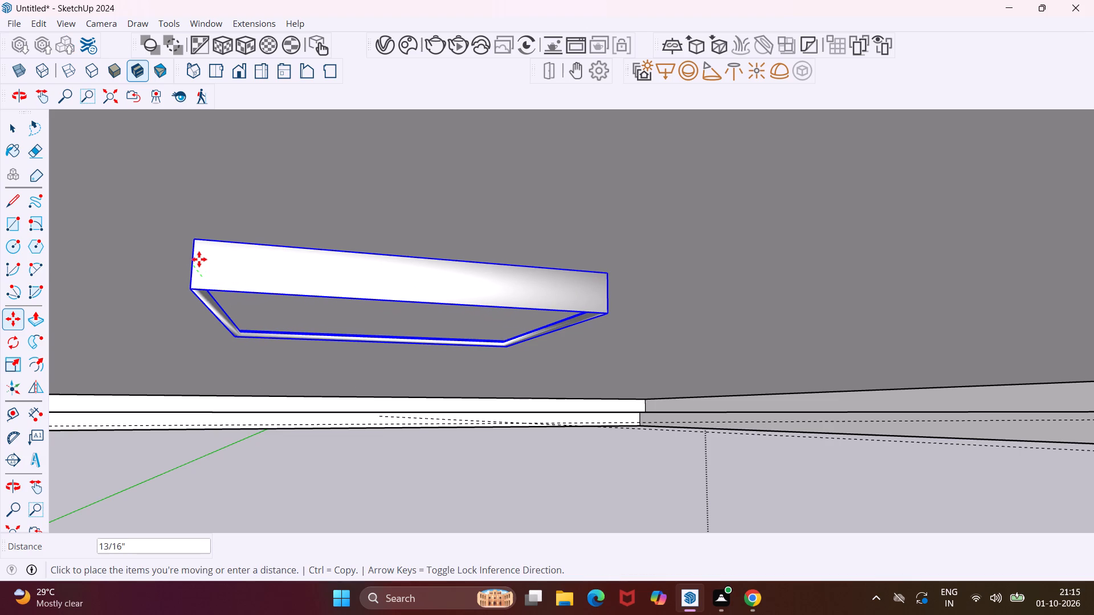
scroll(199, 259, "down", 5)
middle_click_drag(199, 259, 224, 292)
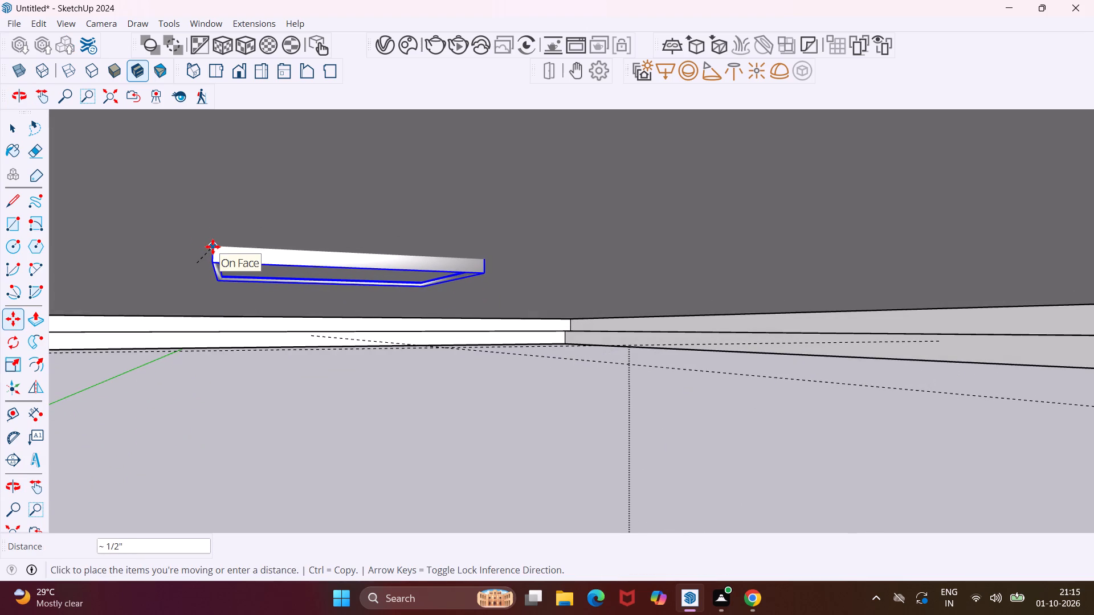
scroll(209, 244, "up", 4)
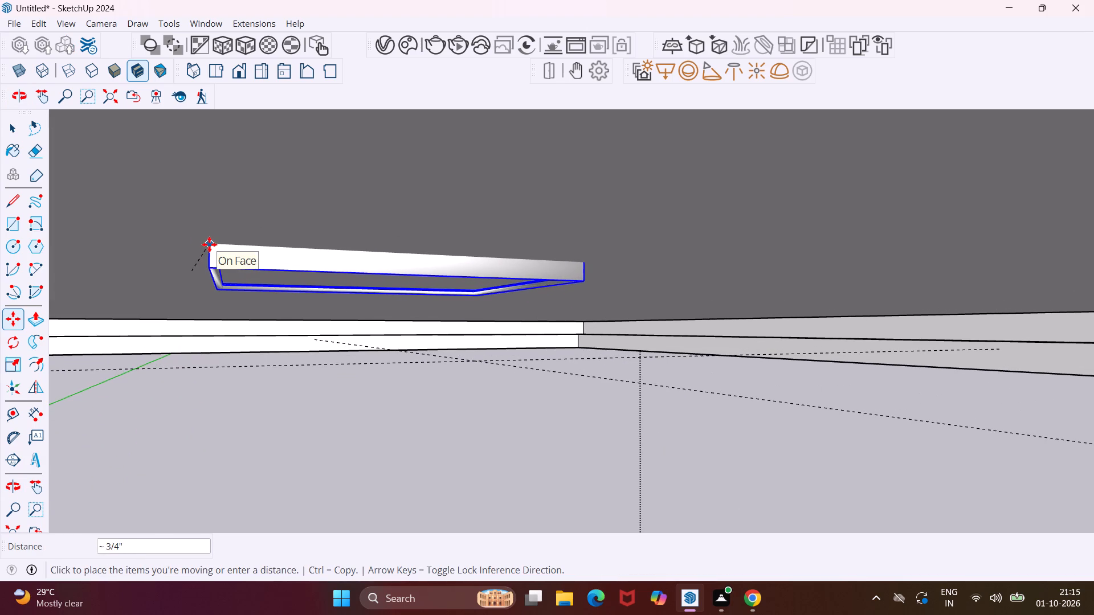
left_click(209, 244)
scroll(210, 240, "down", 3)
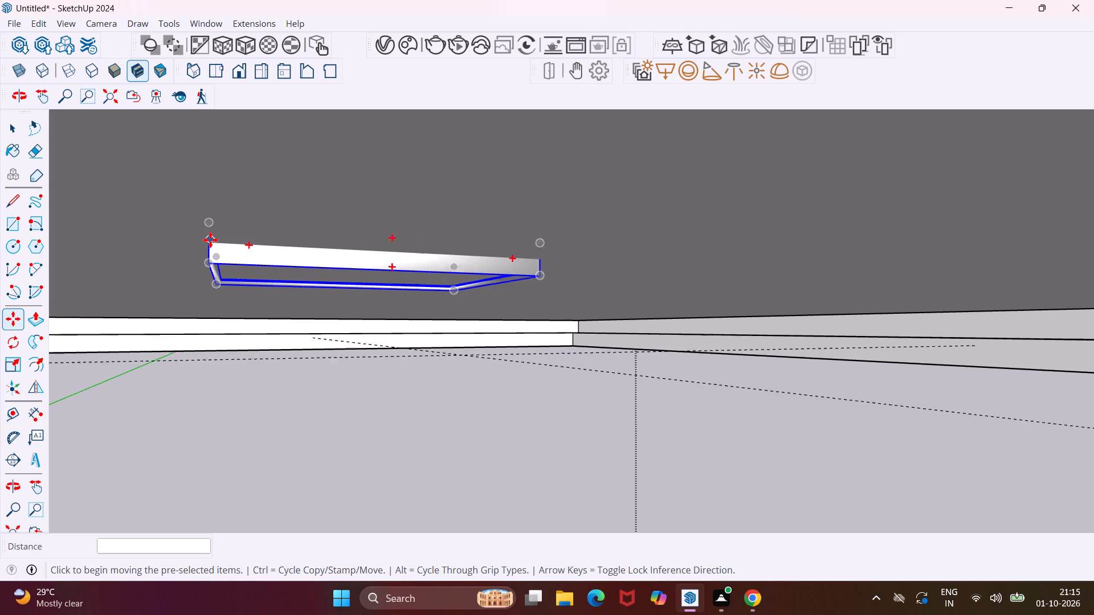
scroll(210, 240, "down", 1)
middle_click_drag(210, 240, 199, 186)
scroll(199, 186, "up", 1)
scroll(244, 270, "down", 5)
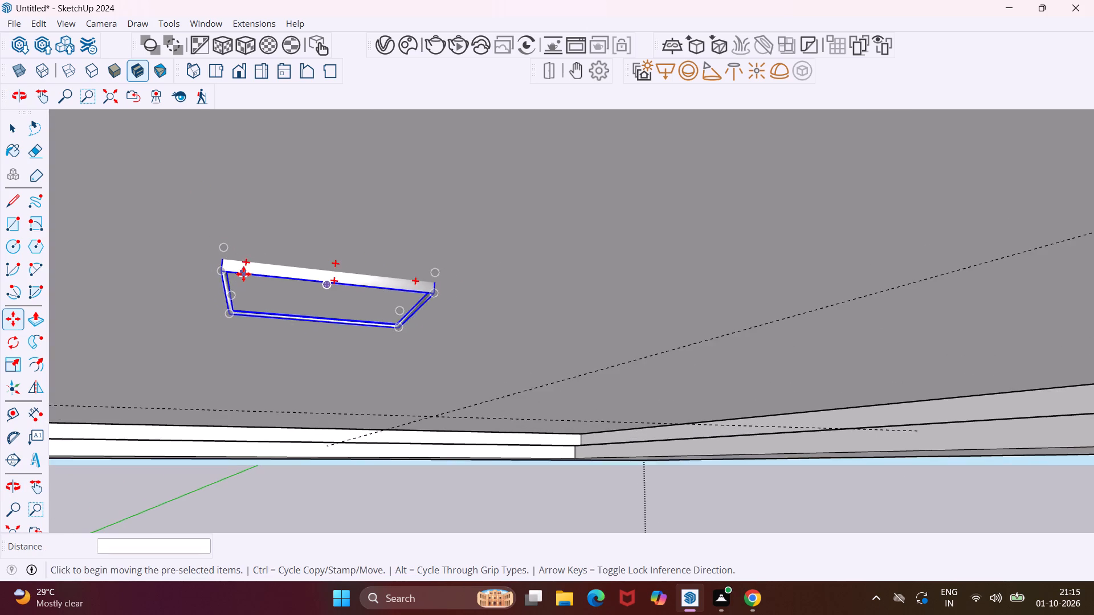
scroll(243, 274, "down", 10)
key("Escape")
key("space")
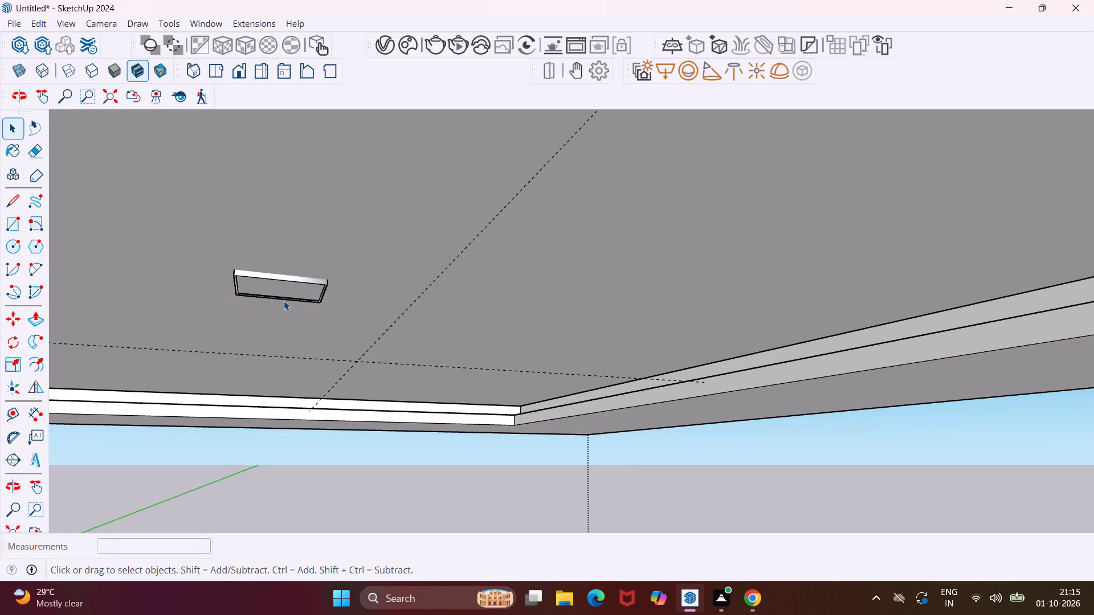
Search the downloaded Chaos Cosmos assets for "frige".
scroll(291, 280, "down", 9)
middle_click_drag(317, 254, 314, 259)
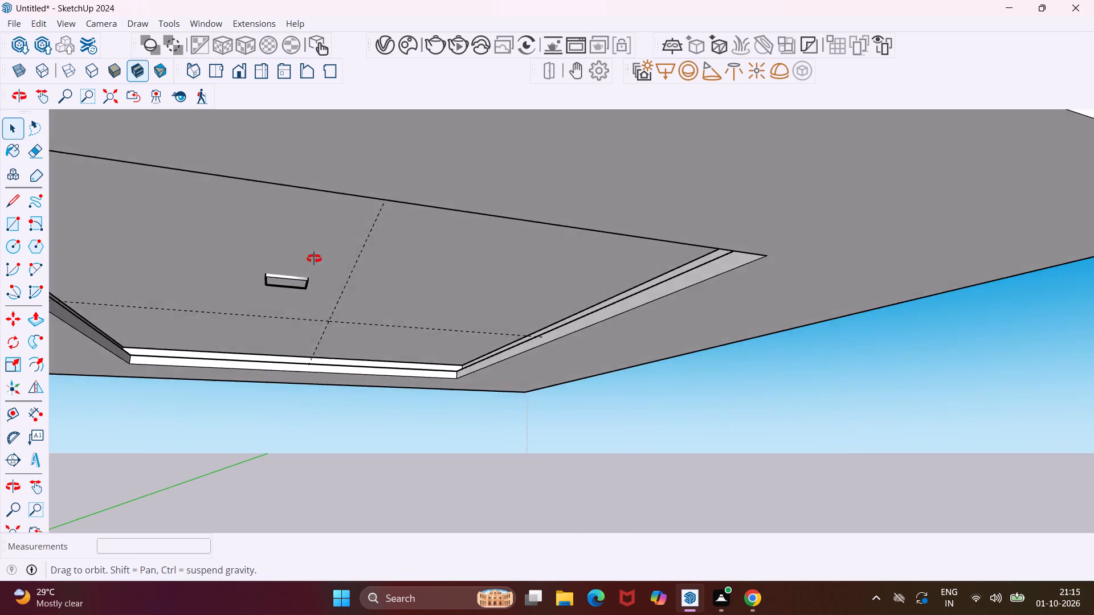
middle_click_drag(314, 259, 281, 330)
scroll(296, 293, "down", 16)
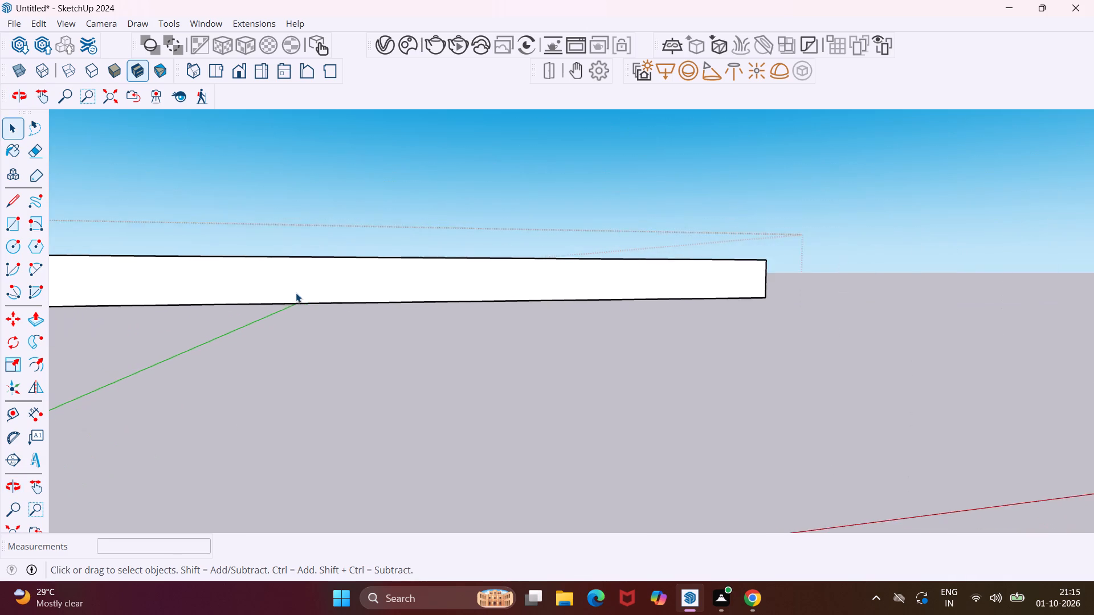
scroll(296, 293, "down", 12)
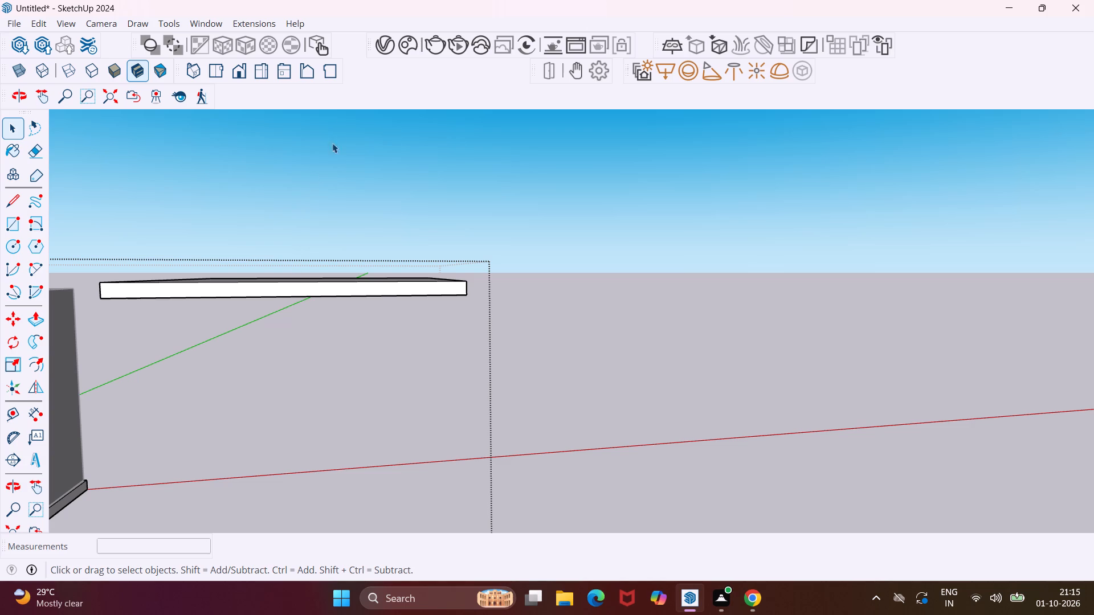
left_click(407, 54)
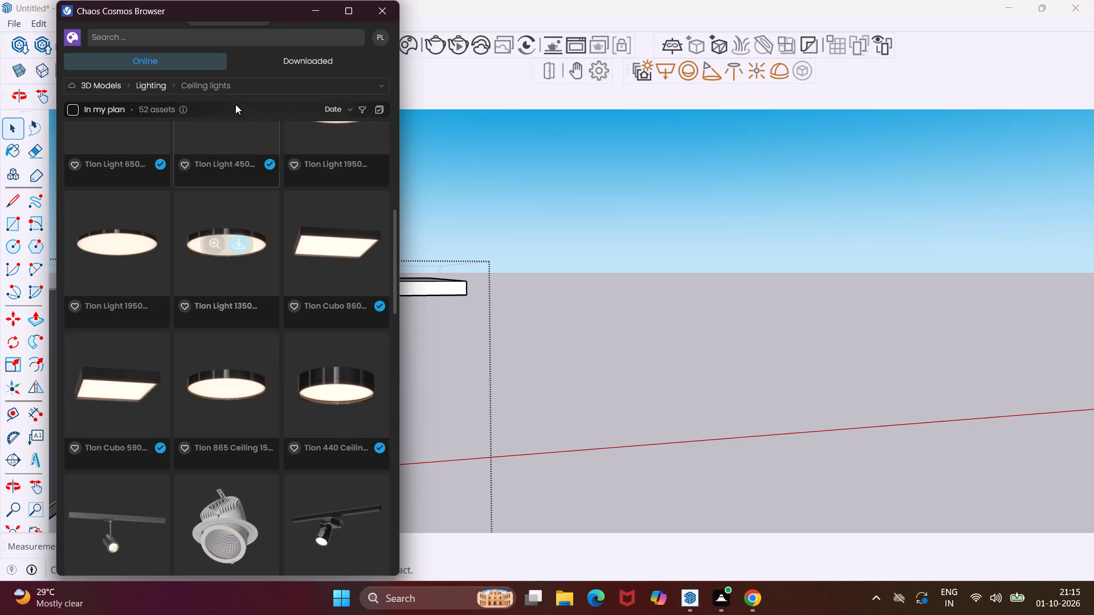
left_click(280, 59)
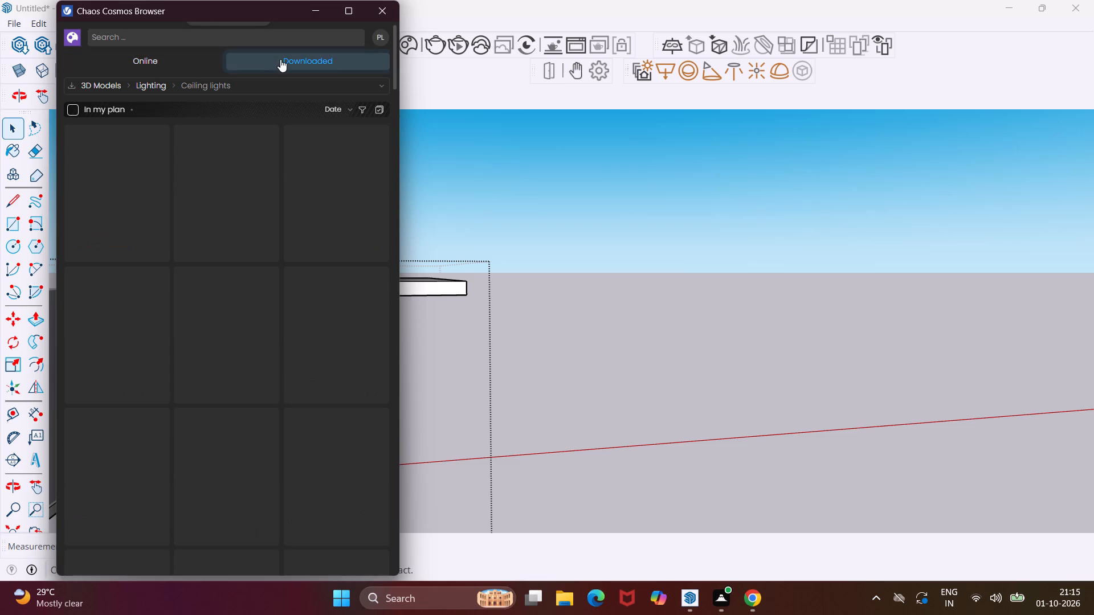
left_click(242, 32)
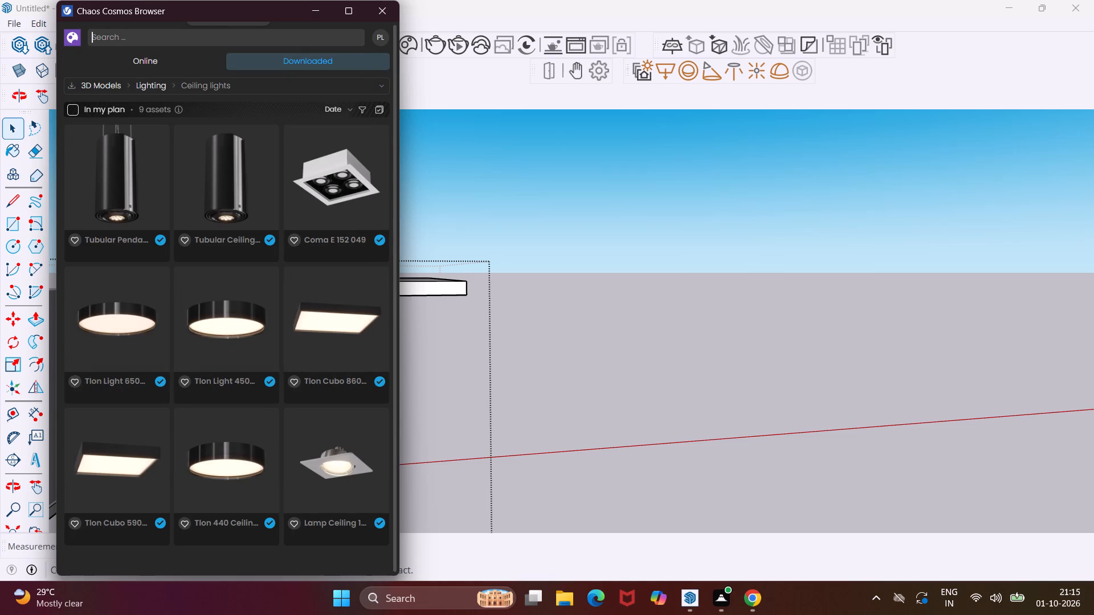
key("f")
type("rig")
key("e")
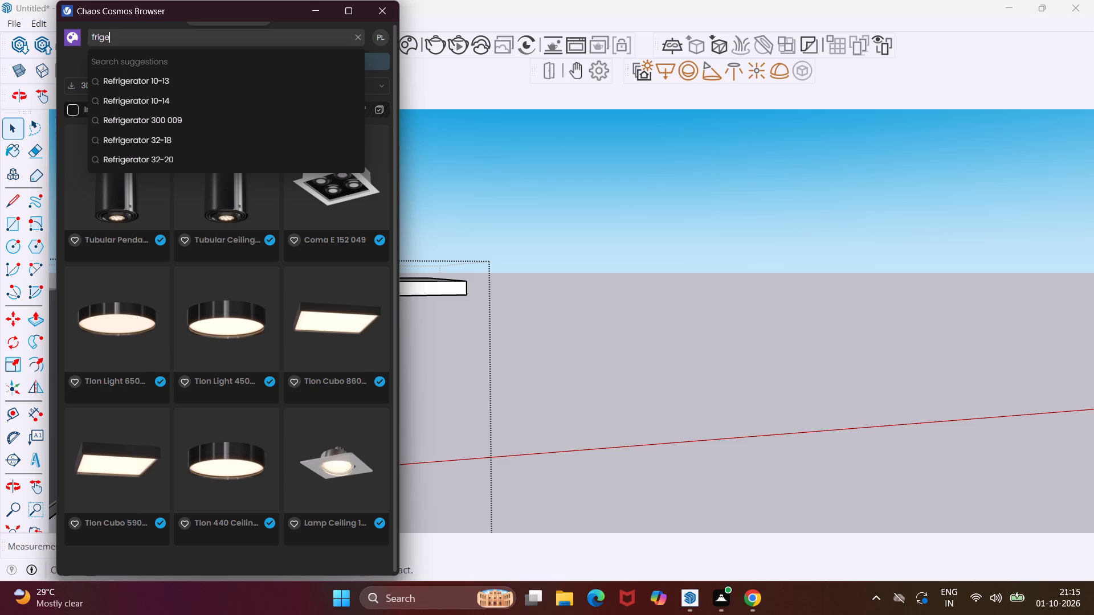
key("Return")
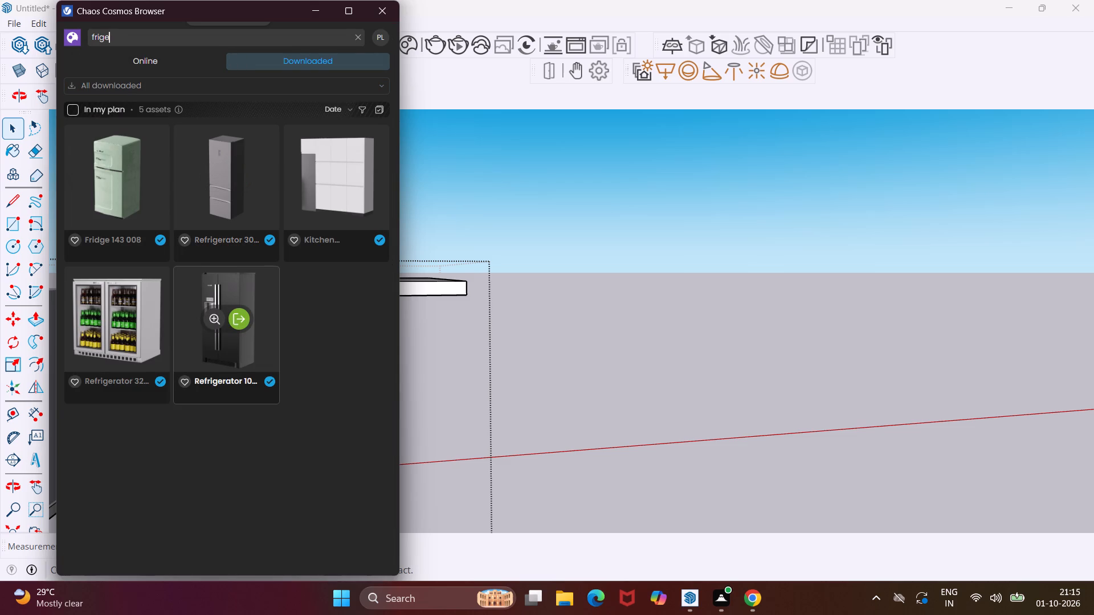
Import the Refrigerator 10-13 model and place one copy on the ground beside the kitchen.
left_click(241, 318)
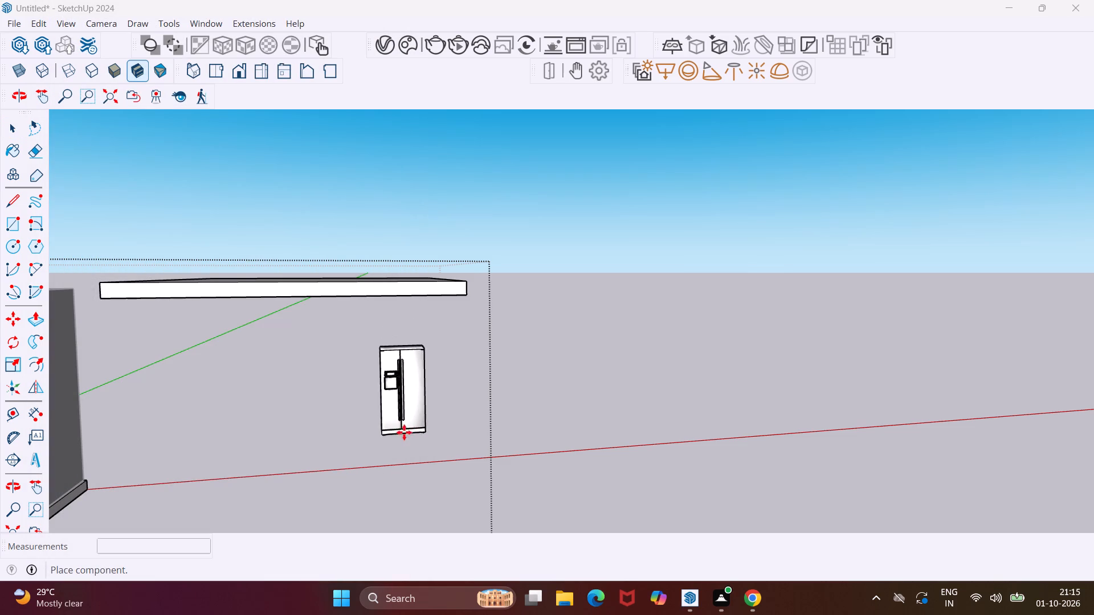
left_click(411, 485)
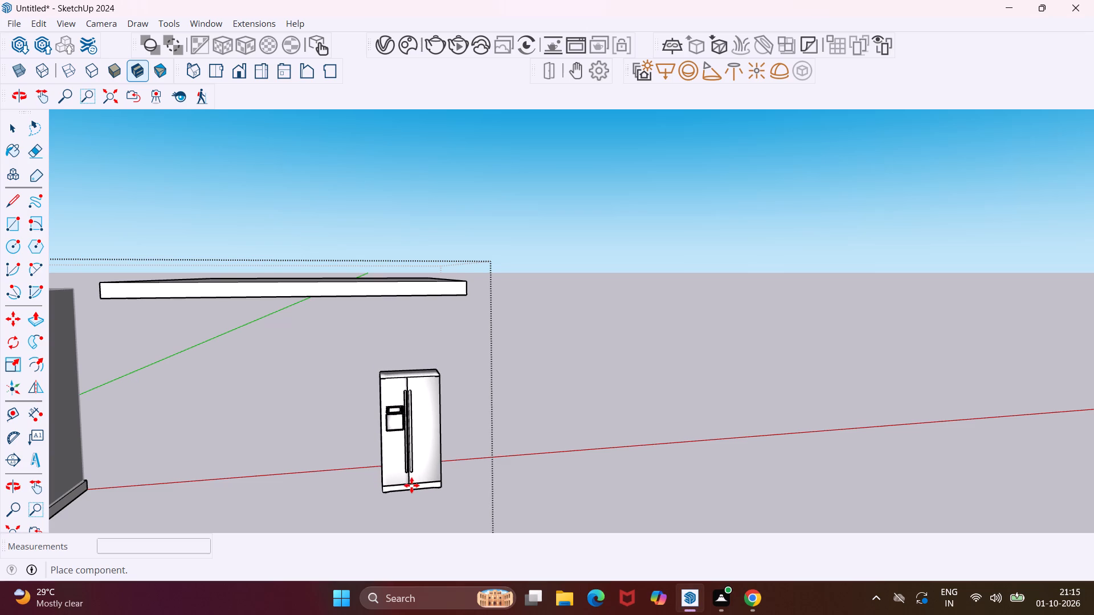
key("Escape")
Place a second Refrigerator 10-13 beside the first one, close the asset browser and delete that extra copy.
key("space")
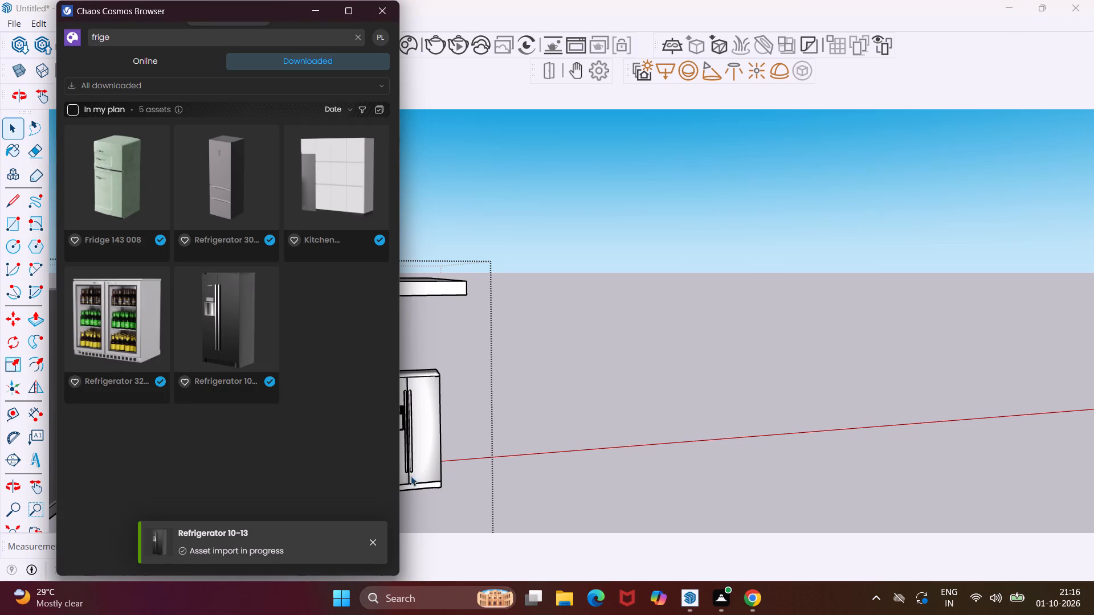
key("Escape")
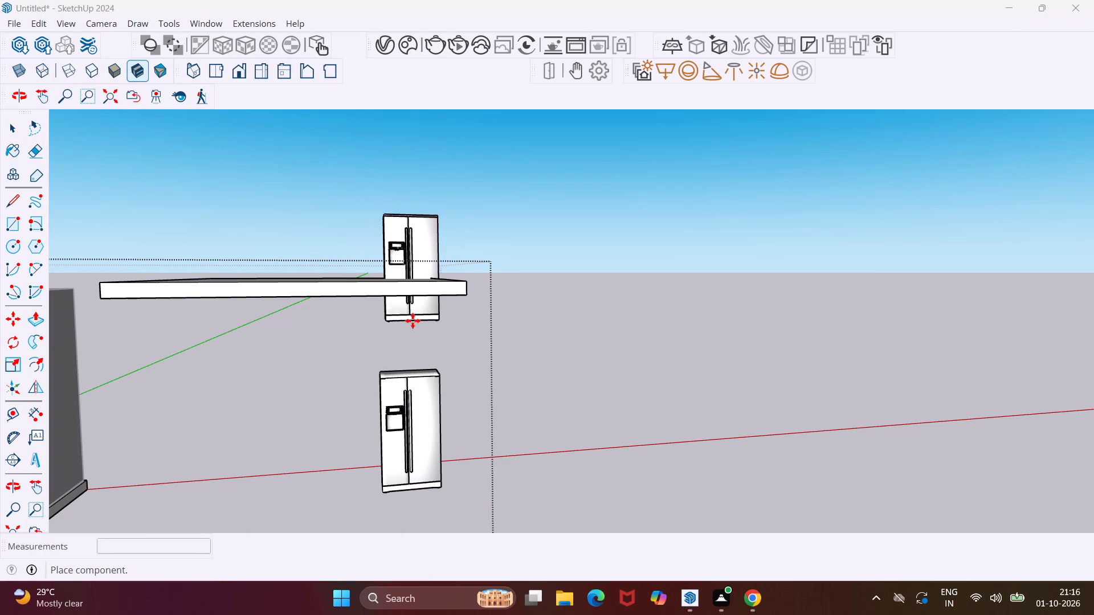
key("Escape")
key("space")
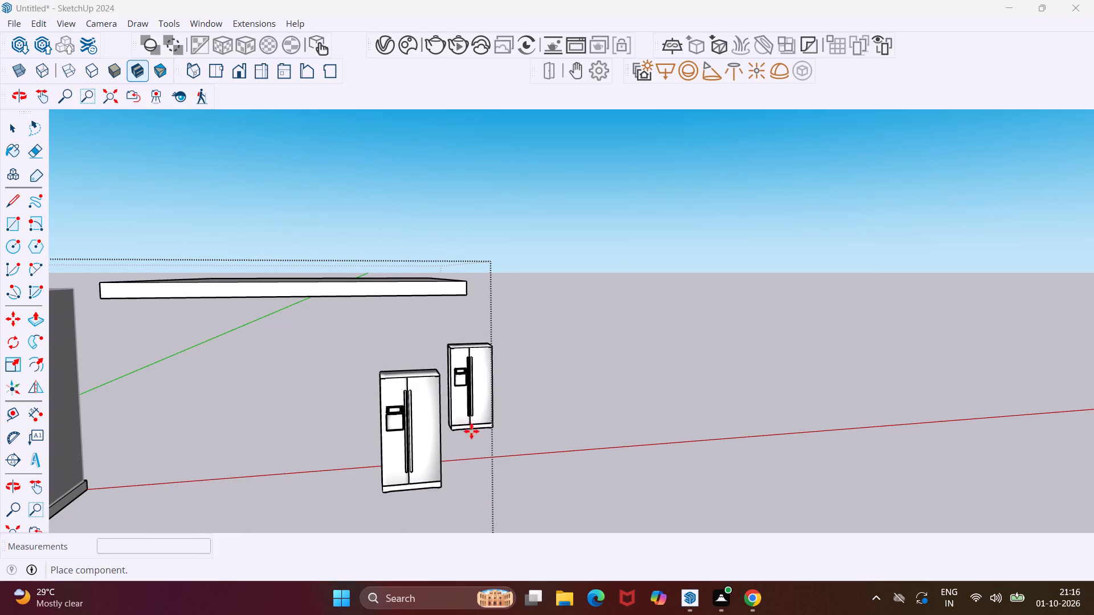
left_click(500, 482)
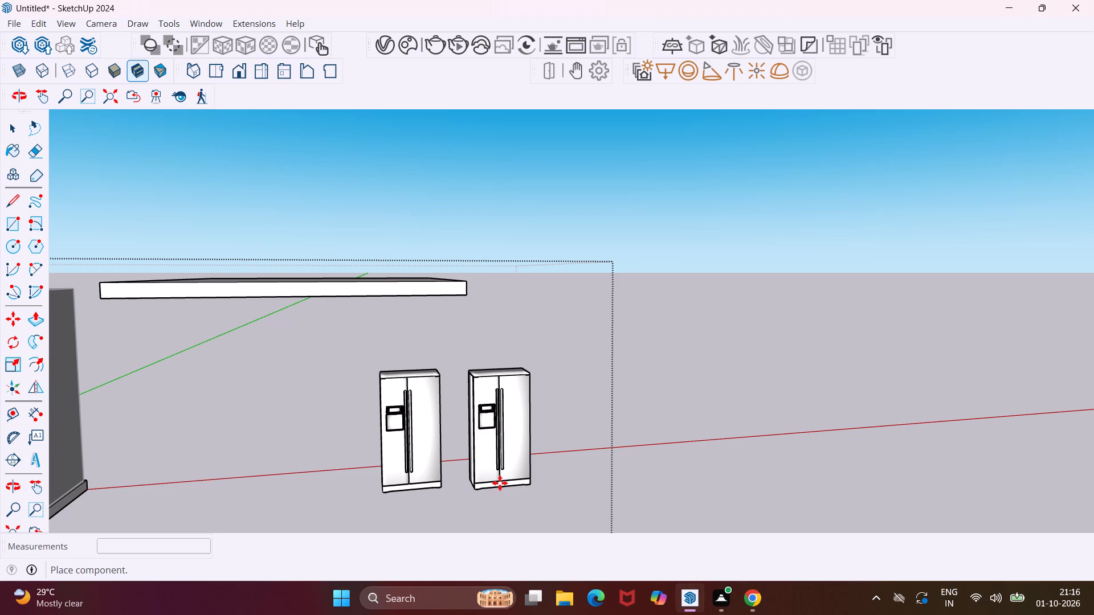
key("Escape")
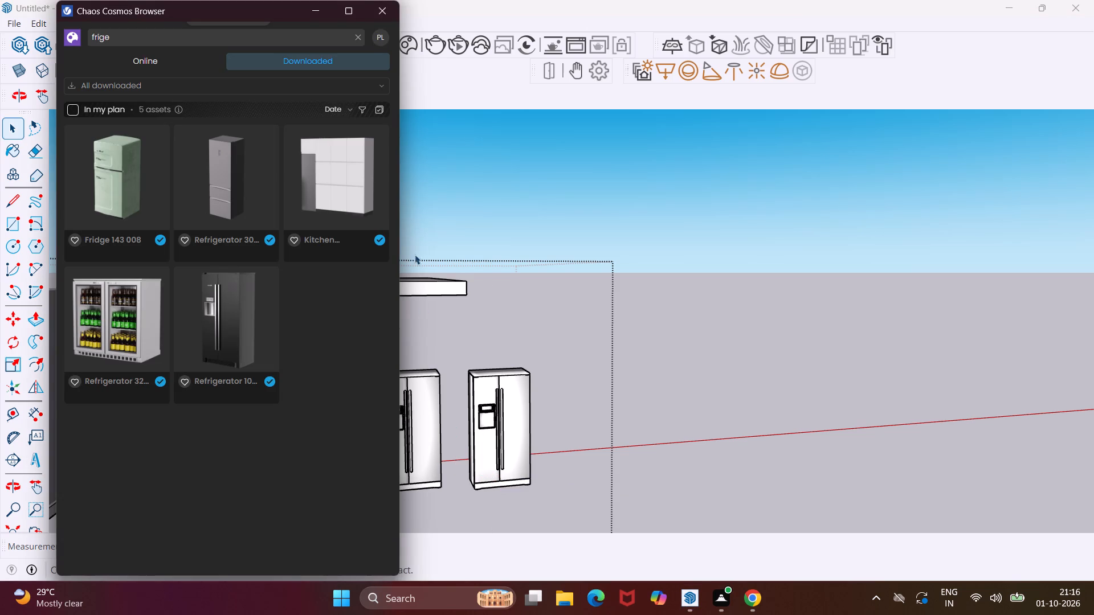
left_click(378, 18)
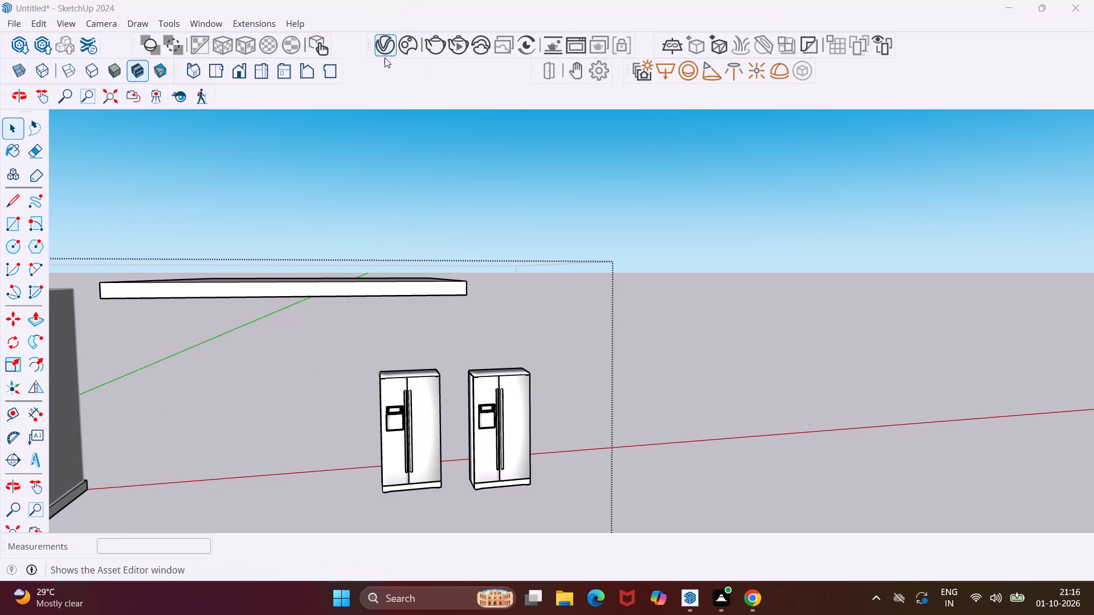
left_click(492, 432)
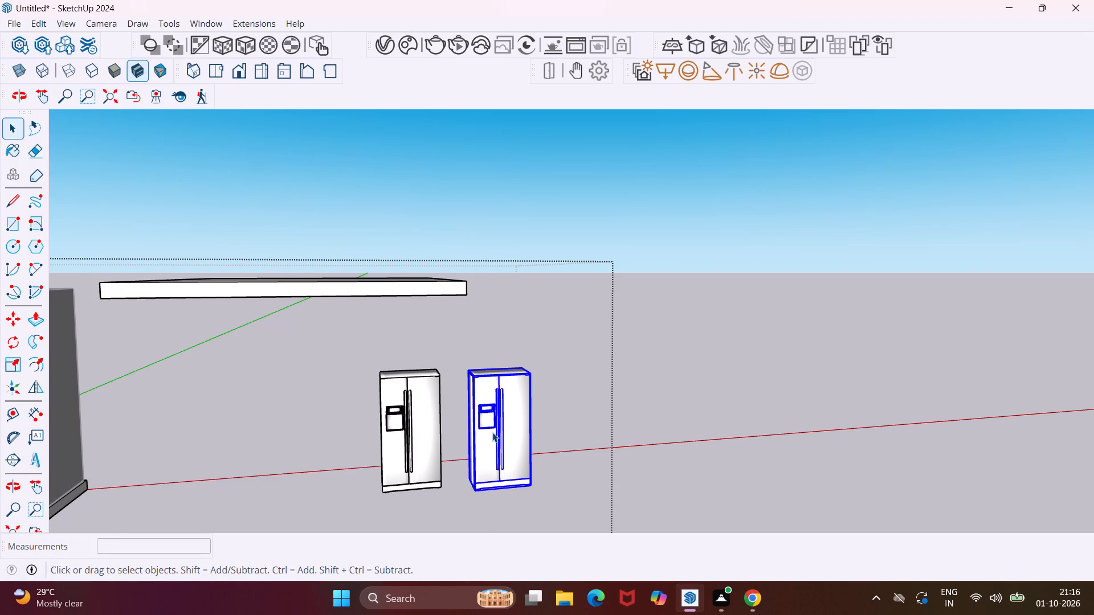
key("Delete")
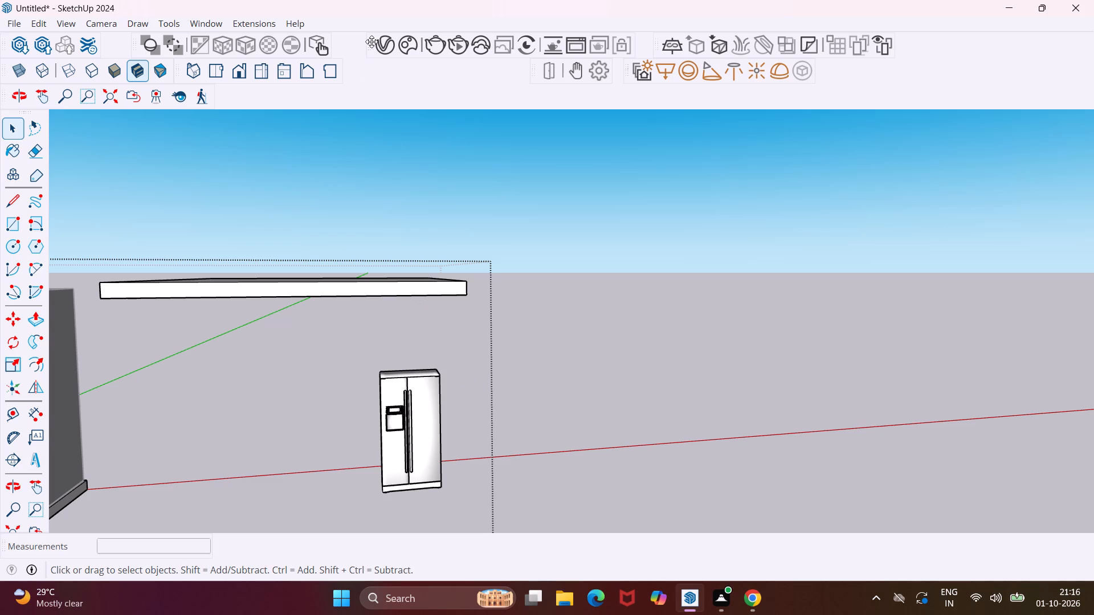
Reopen the Chaos Cosmos browser and try replacing the downloaded-assets search with "sho".
left_click(403, 48)
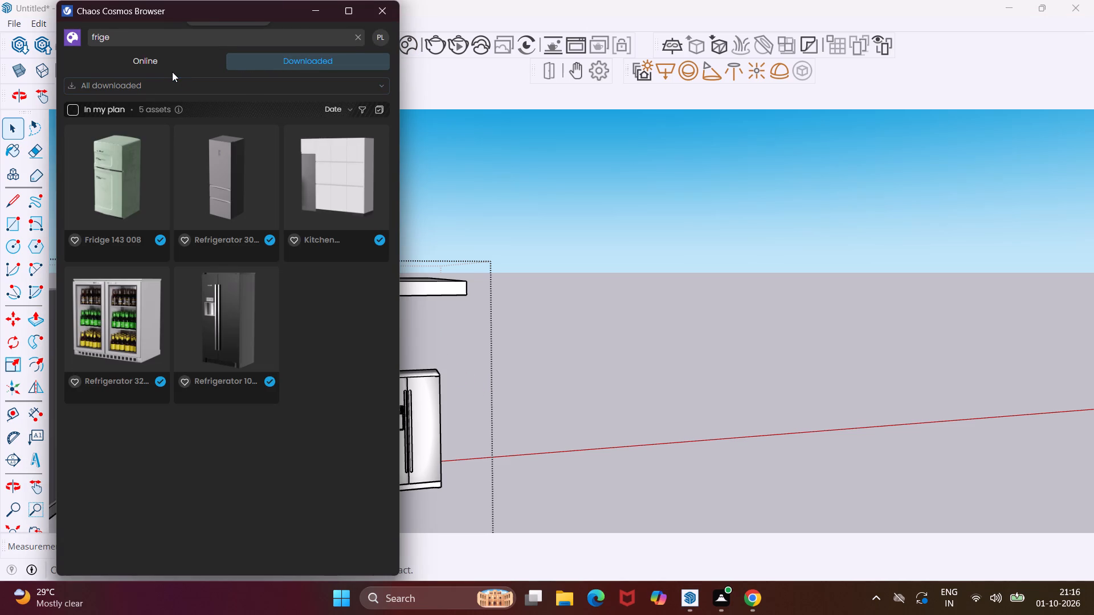
left_click(186, 40)
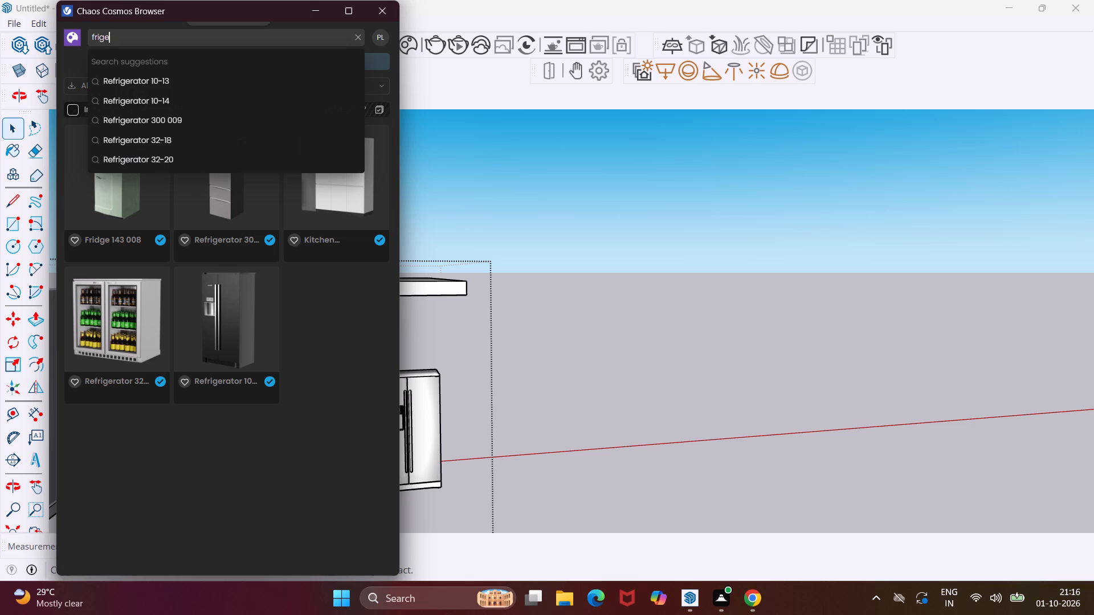
key("BackSpace")
key("BackSpace")
key("BackSpace")
key("BackSpace")
key("BackSpace")
key("BackSpace")
key("BackSpace")
key("BackSpace")
key("BackSpace")
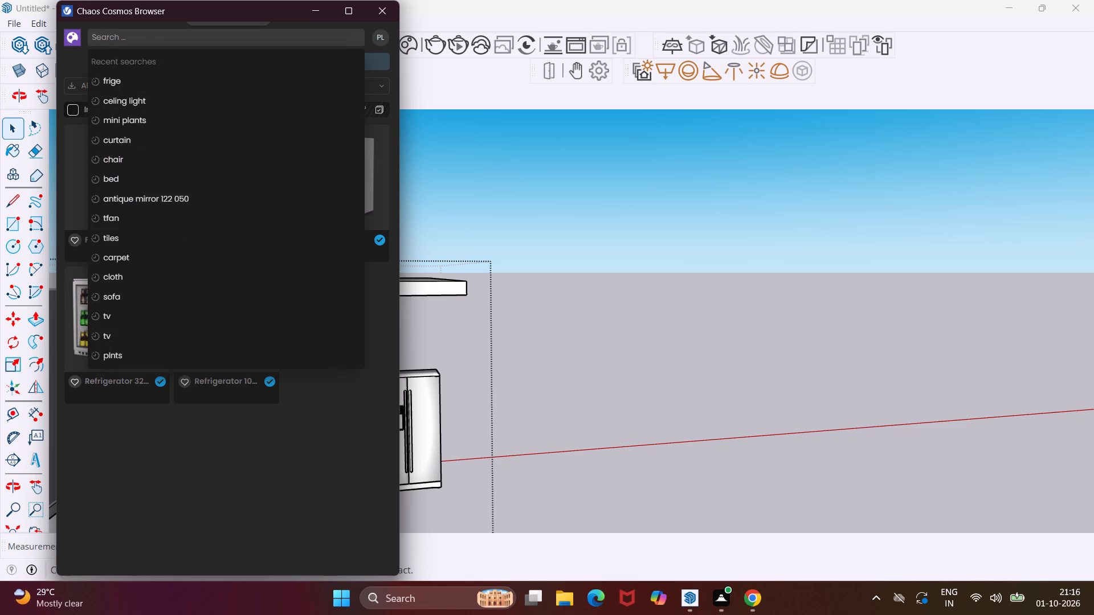
key("s")
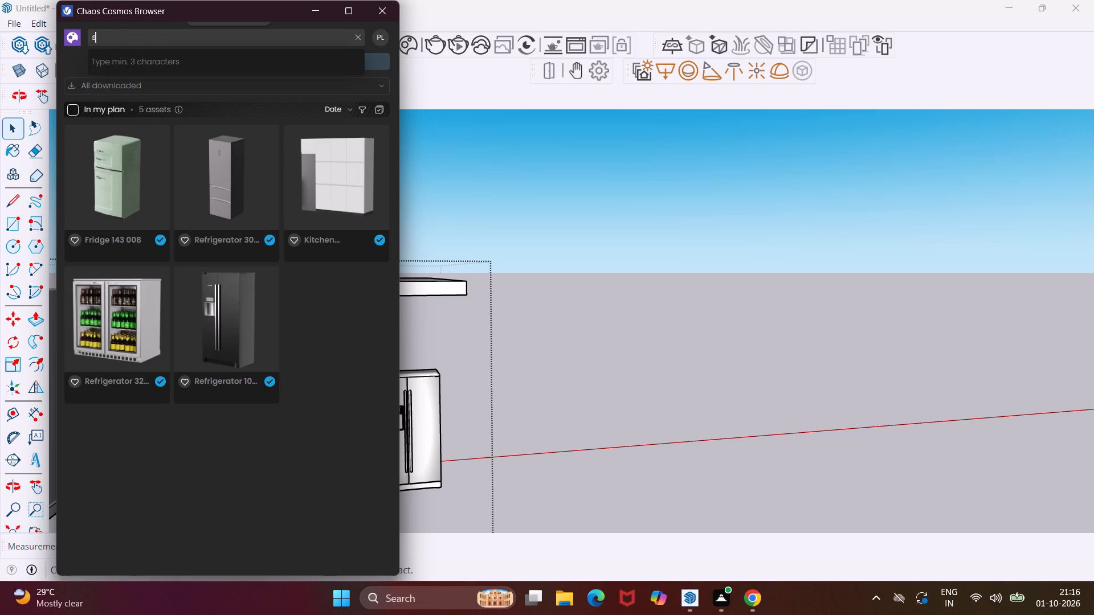
type("ho")
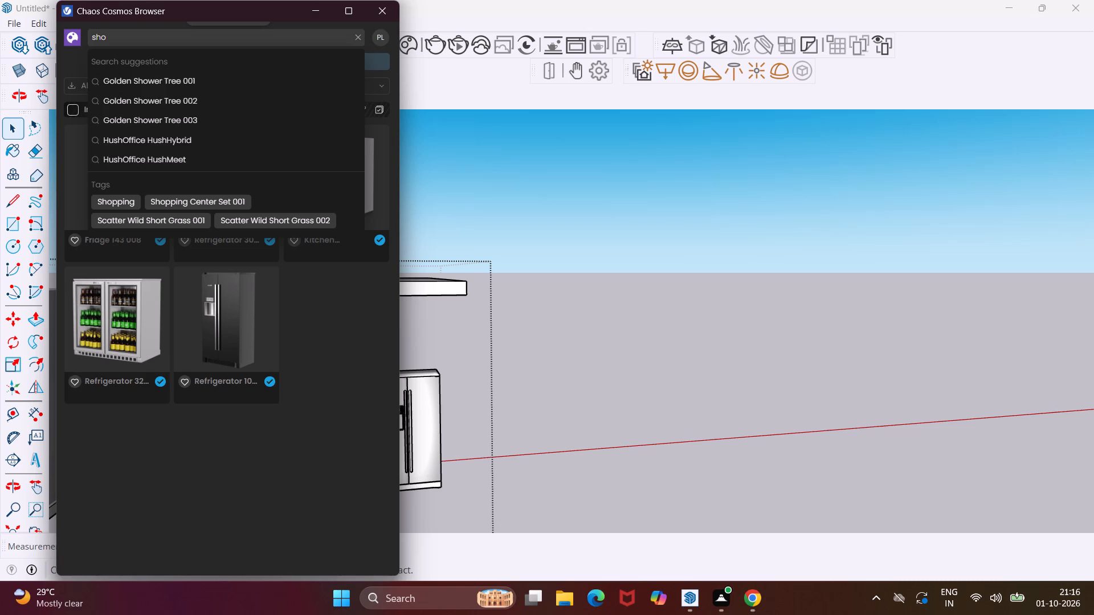
left_click(297, 303)
Look through the online Chaos Cosmos 3D models under Furniture > Other furniture for kitchen items, and close the browser.
left_click(143, 66)
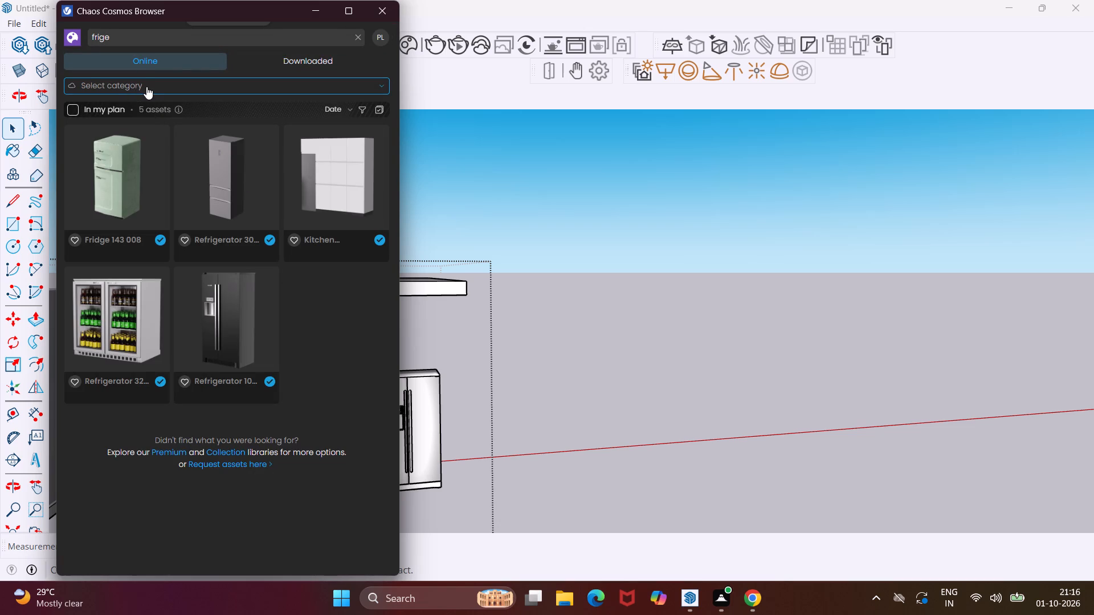
left_click(146, 87)
left_click(140, 108)
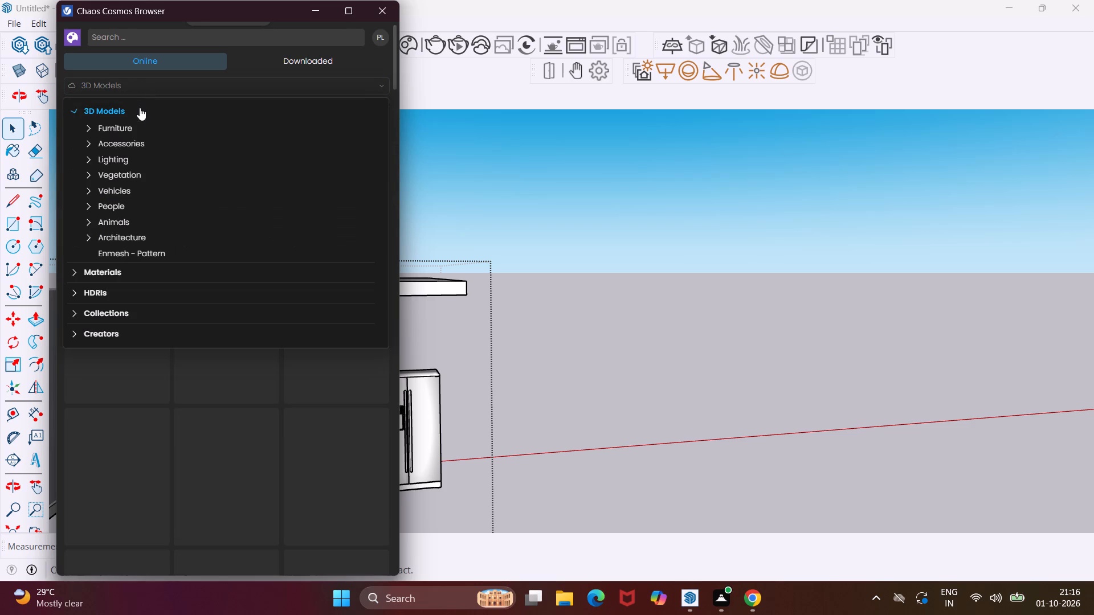
left_click(128, 132)
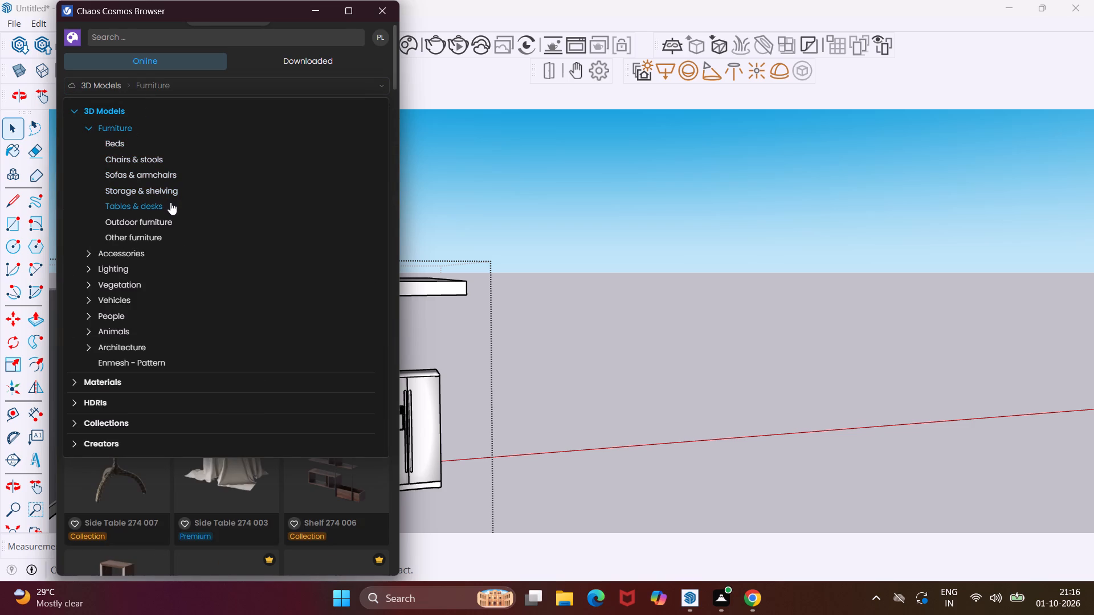
left_click(166, 236)
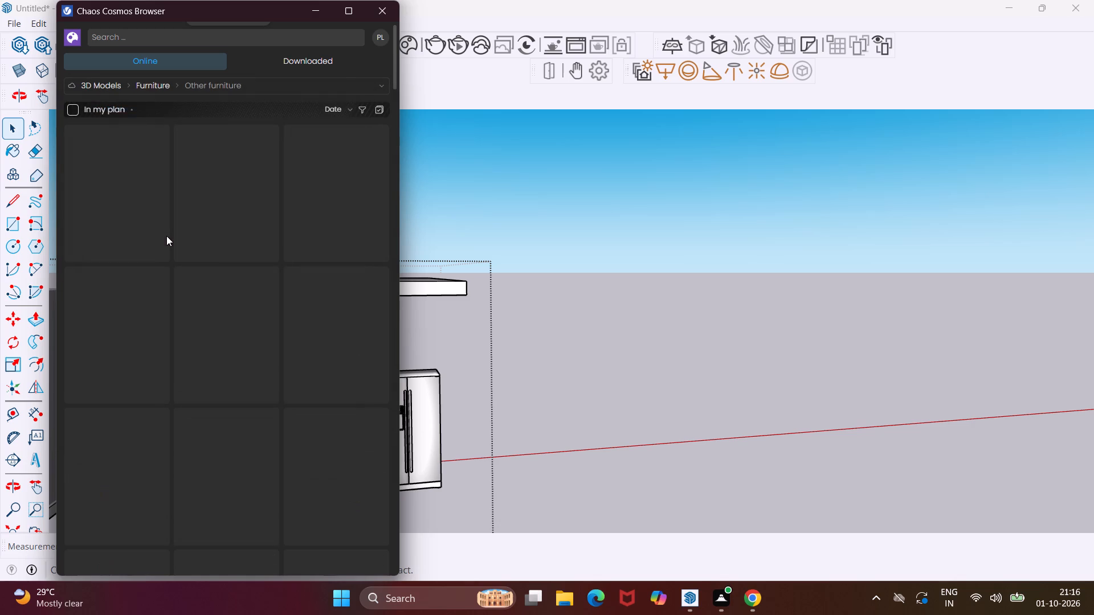
scroll(179, 280, "down", 4)
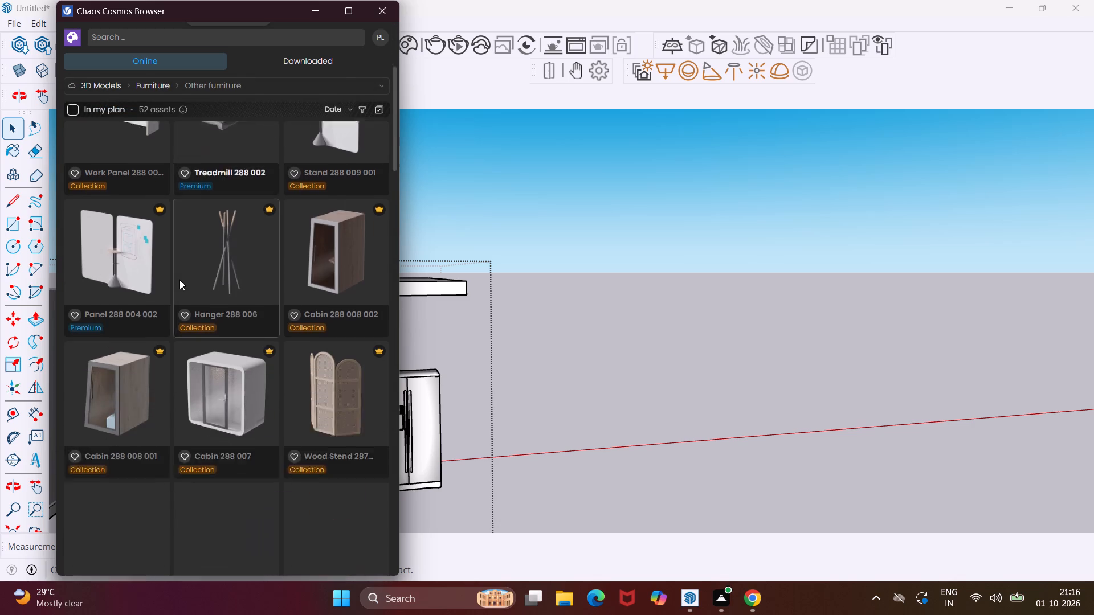
scroll(179, 280, "down", 6)
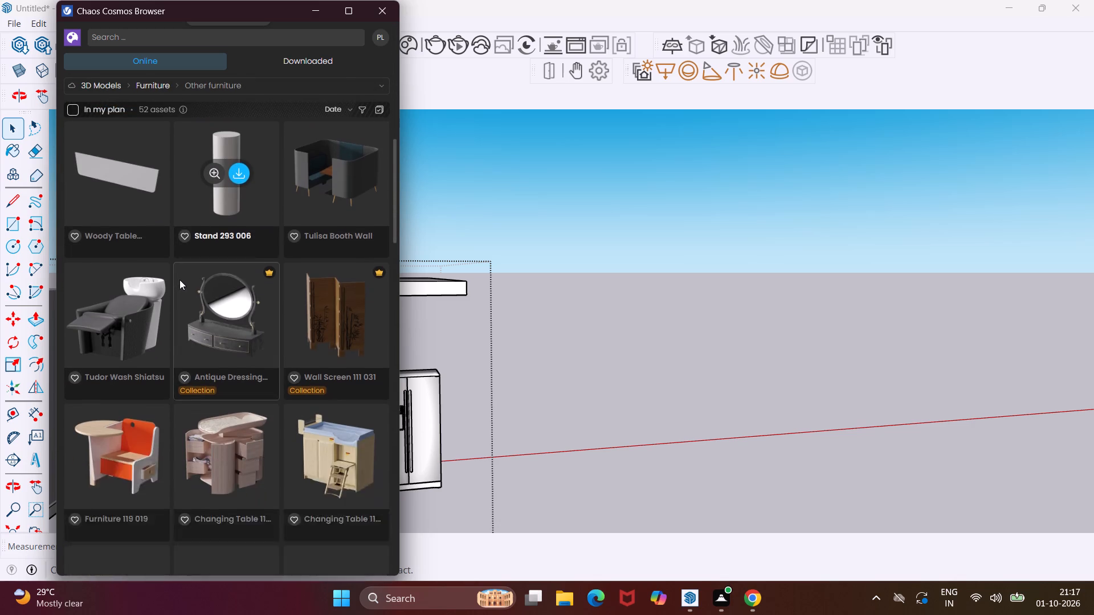
scroll(179, 280, "down", 6)
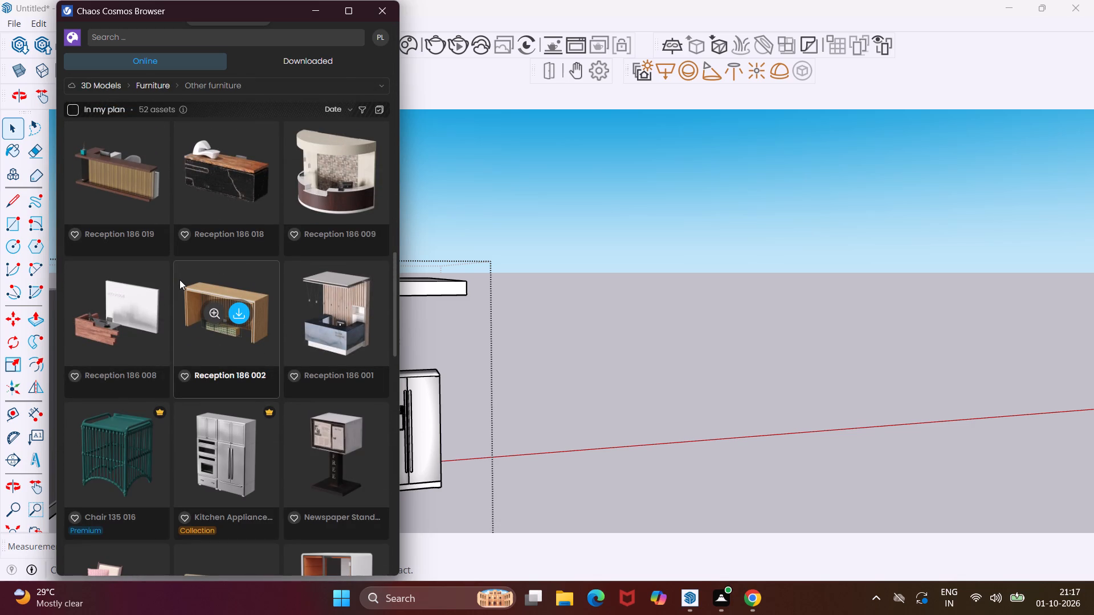
scroll(179, 280, "down", 9)
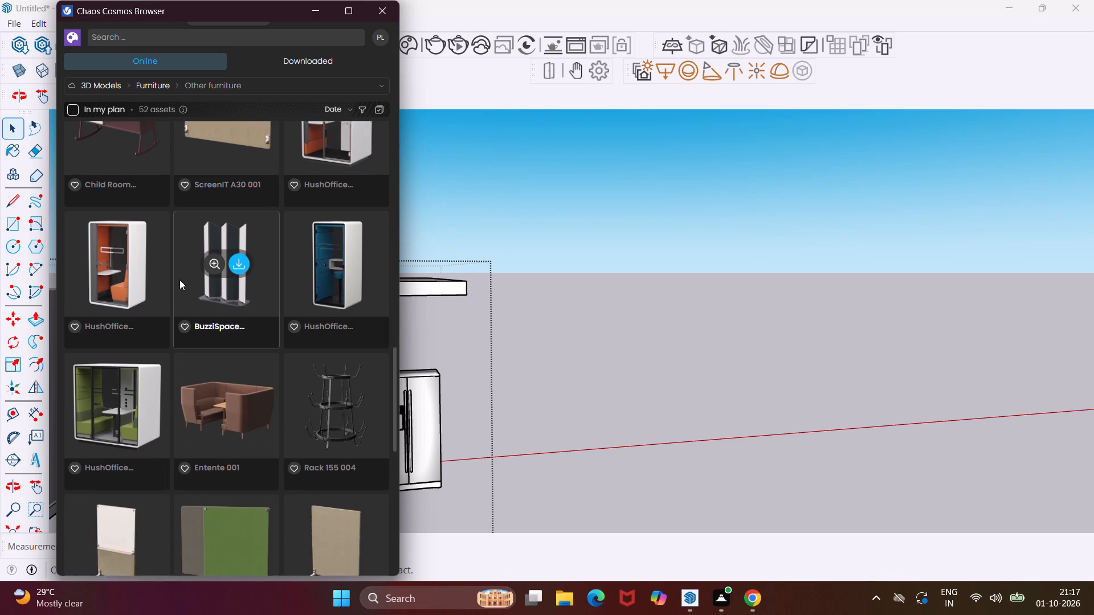
scroll(179, 280, "down", 12)
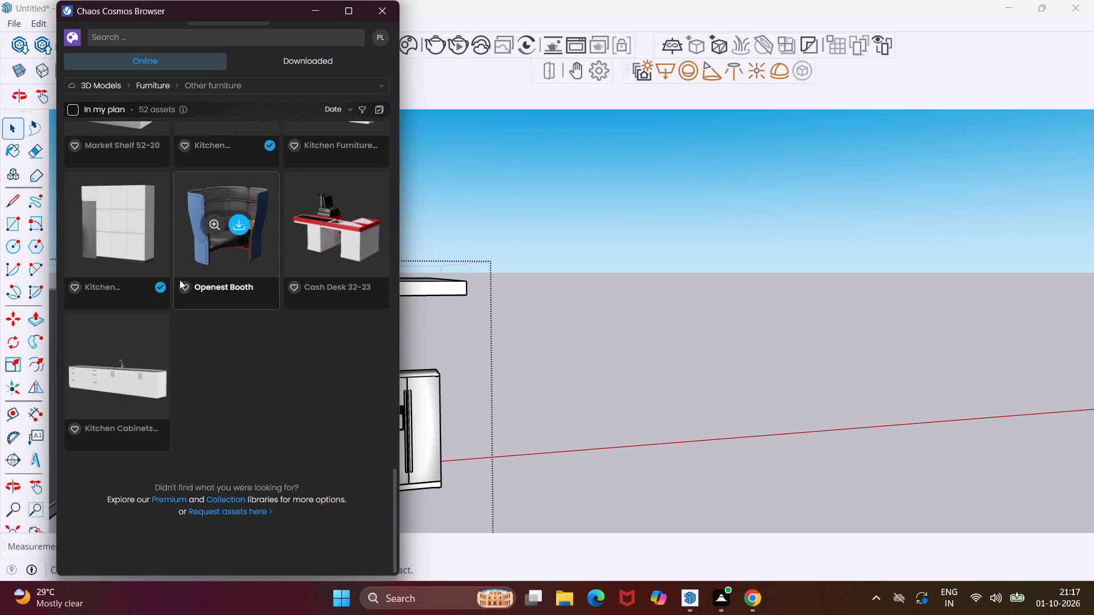
scroll(179, 280, "up", 11)
scroll(179, 281, "down", 10)
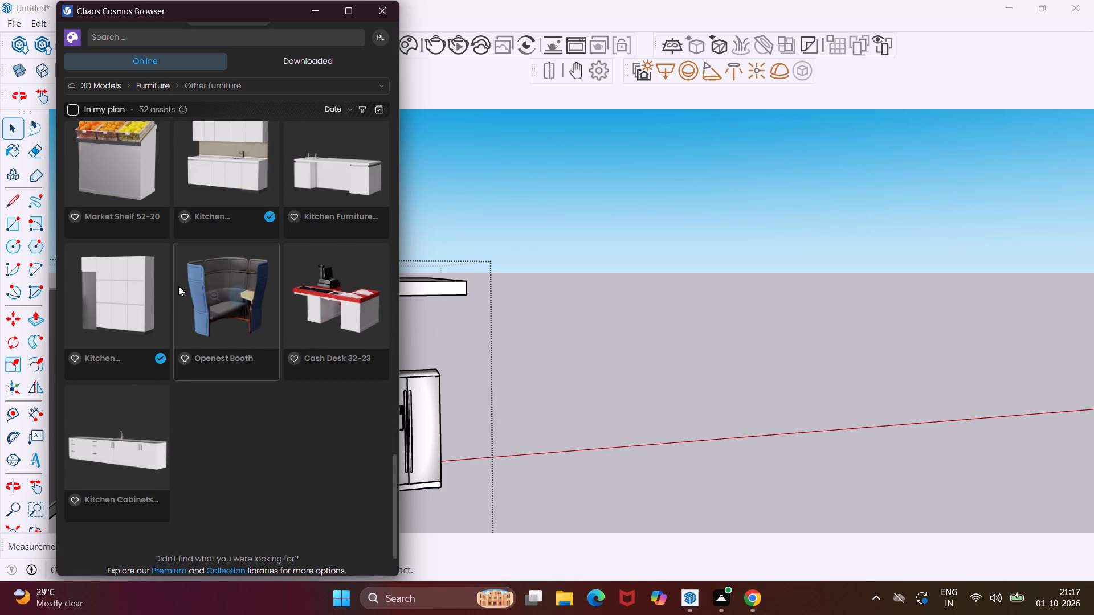
left_click(393, 7)
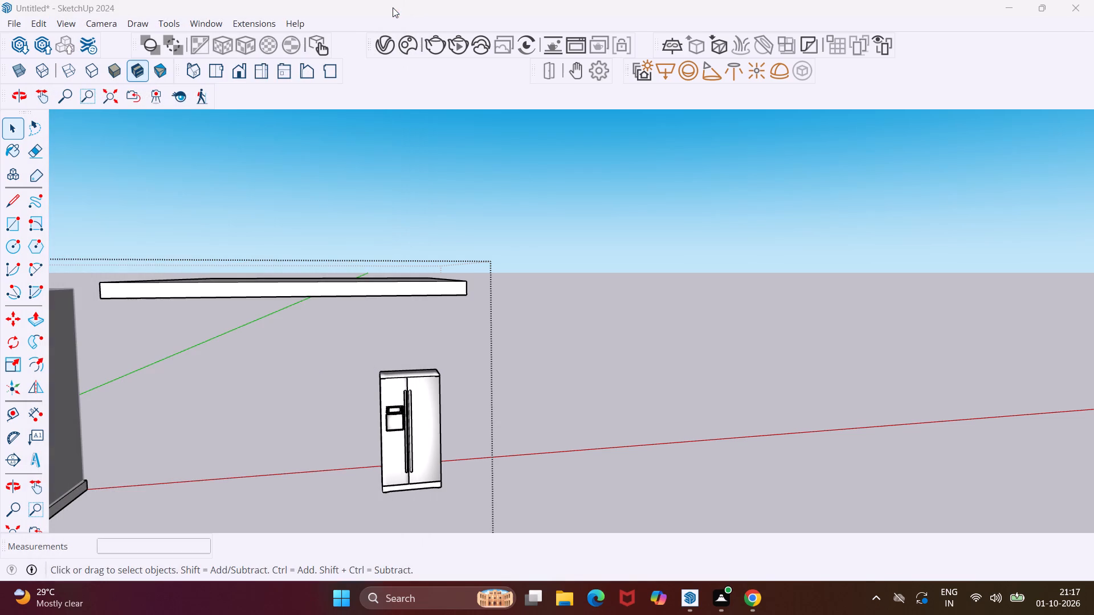
Open 3D Warehouse and search its models for "kitchen".
left_click(216, 19)
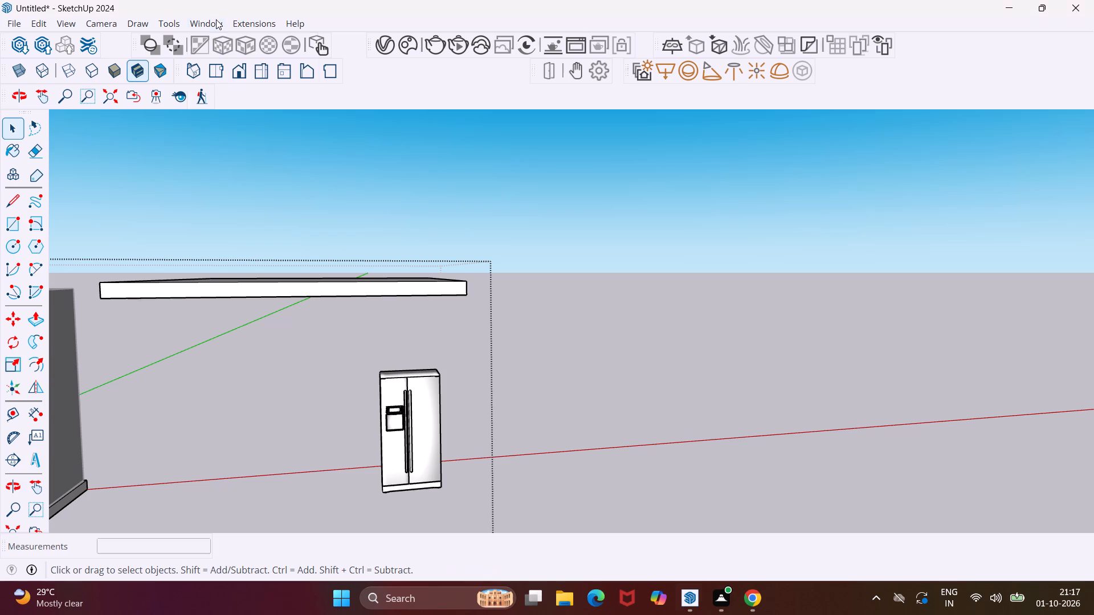
left_click(238, 124)
left_click(196, 22)
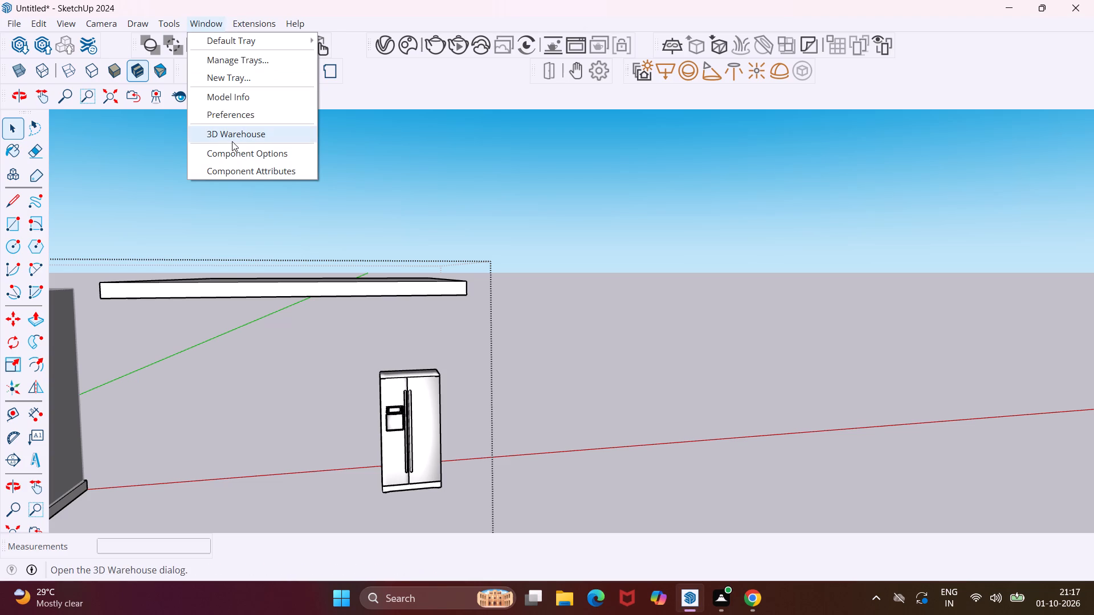
left_click(232, 141)
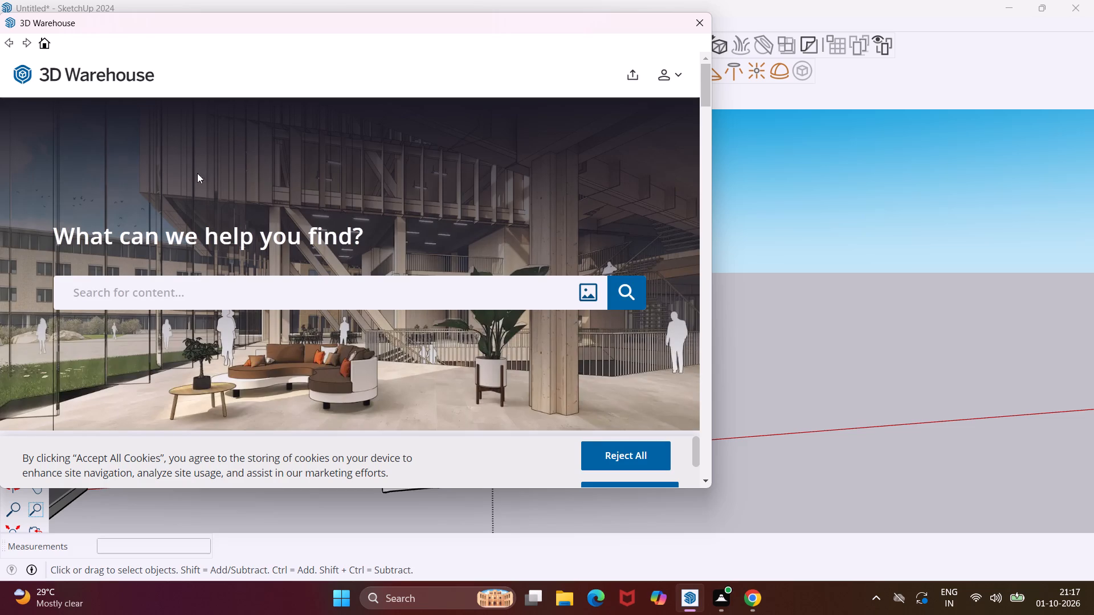
scroll(258, 284, "down", 2)
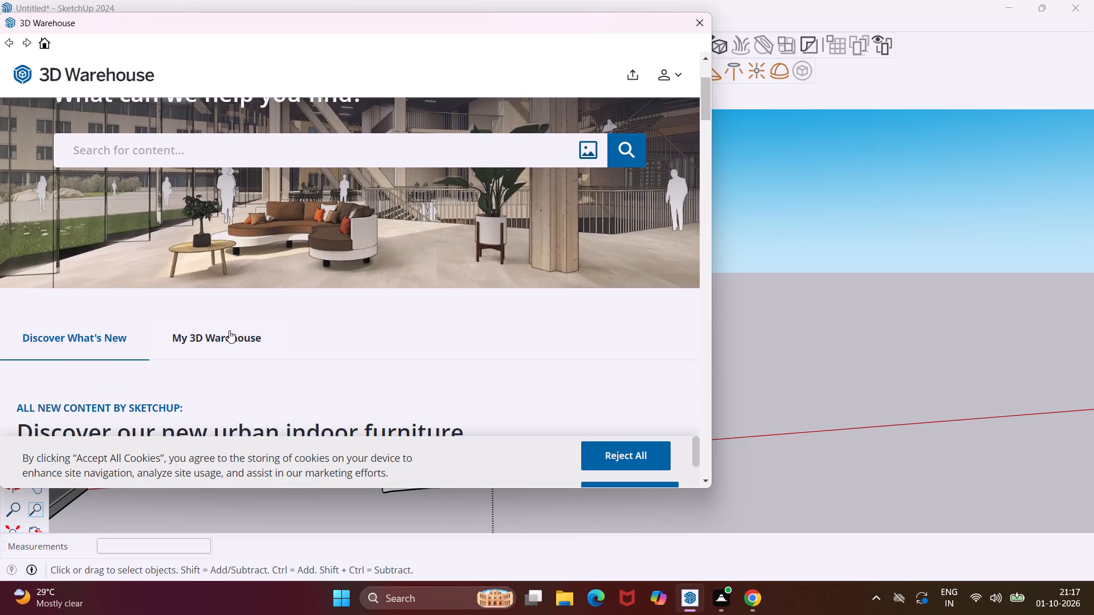
left_click(230, 333)
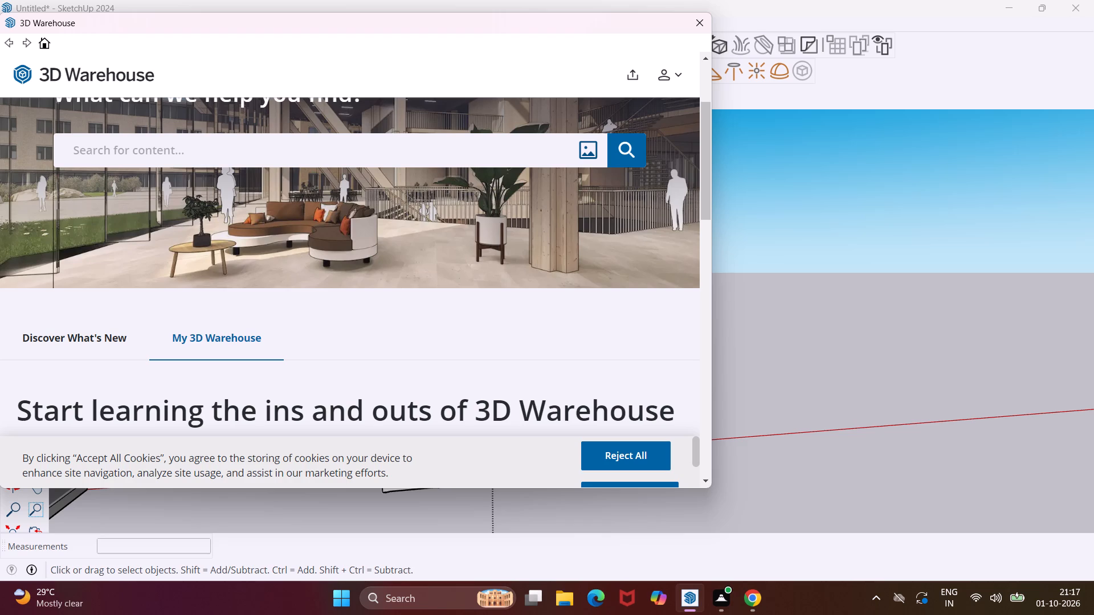
left_click(192, 159)
type("ki")
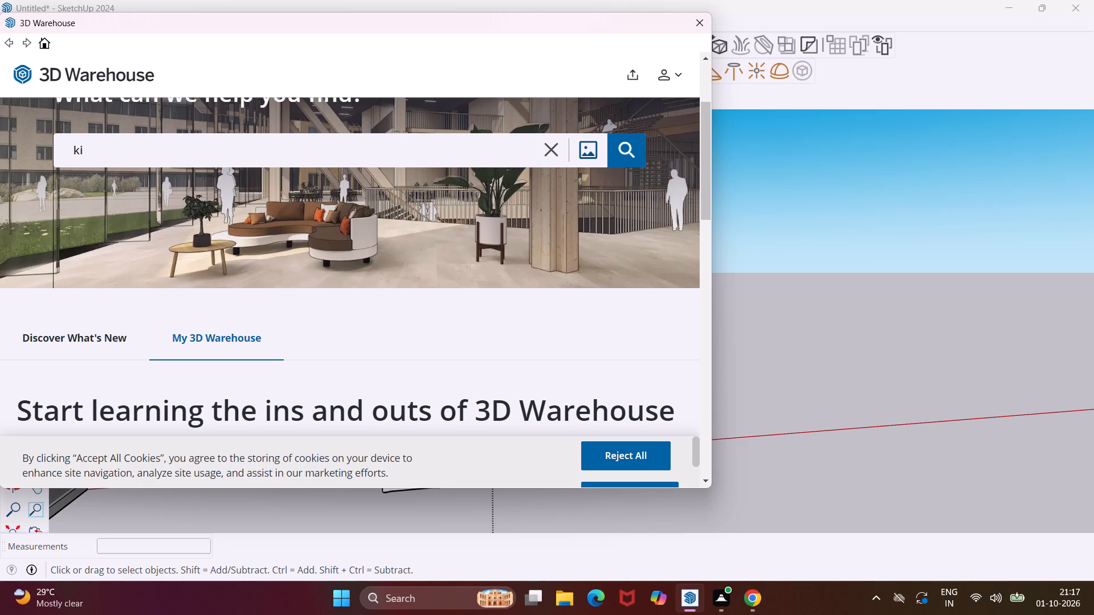
key("t")
key("c")
key("h")
key("e")
key("n")
key("Return")
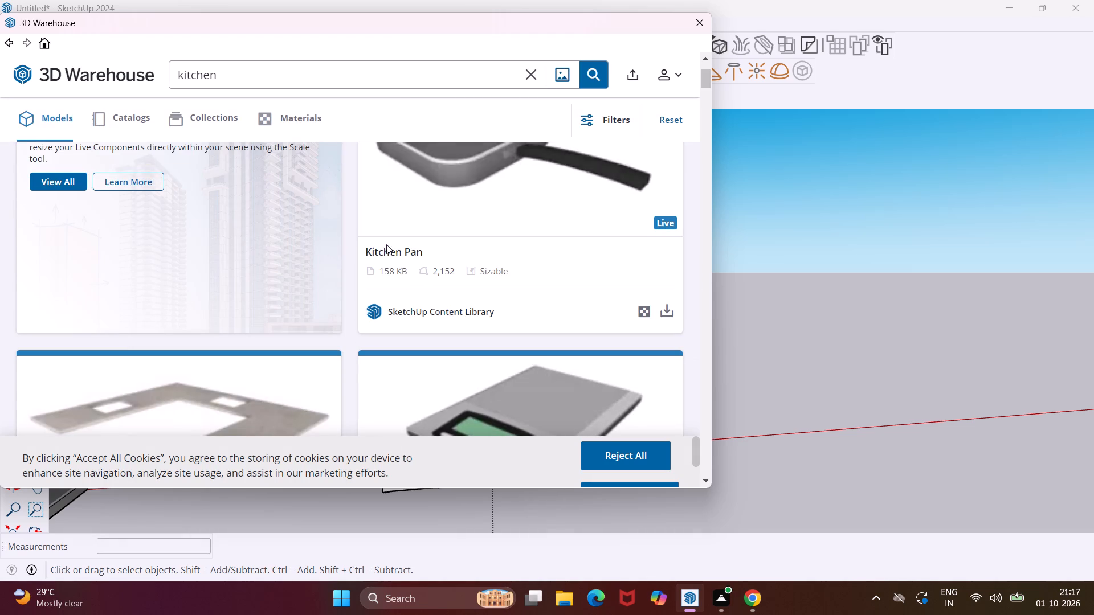
Look through the 3D Warehouse "kitchen" models for items suitable for the kitchen.
scroll(391, 243, "up", 4)
scroll(392, 241, "down", 7)
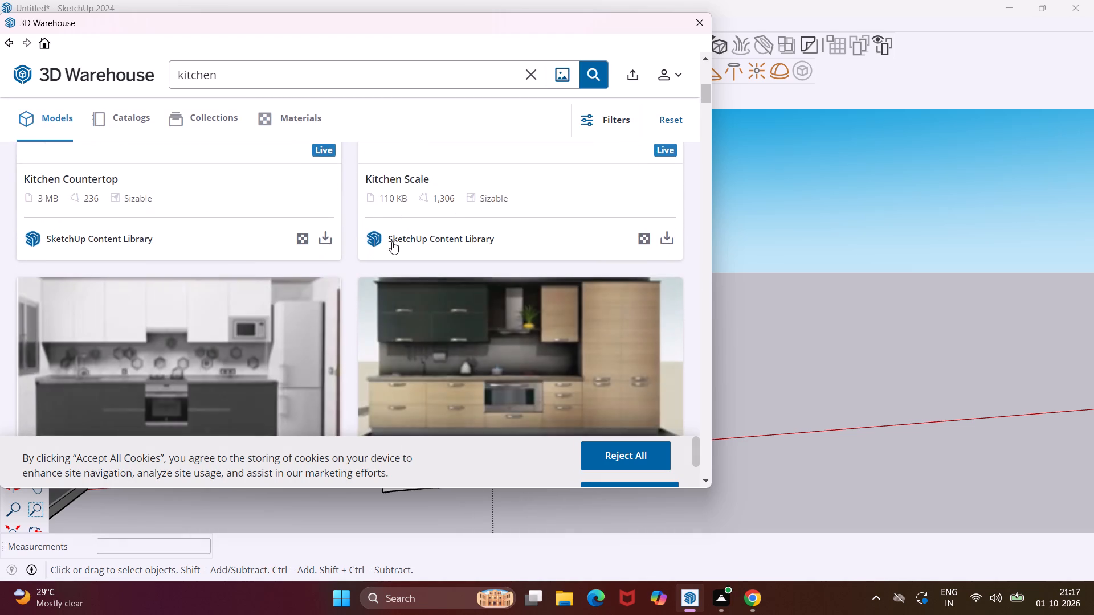
scroll(392, 241, "down", 9)
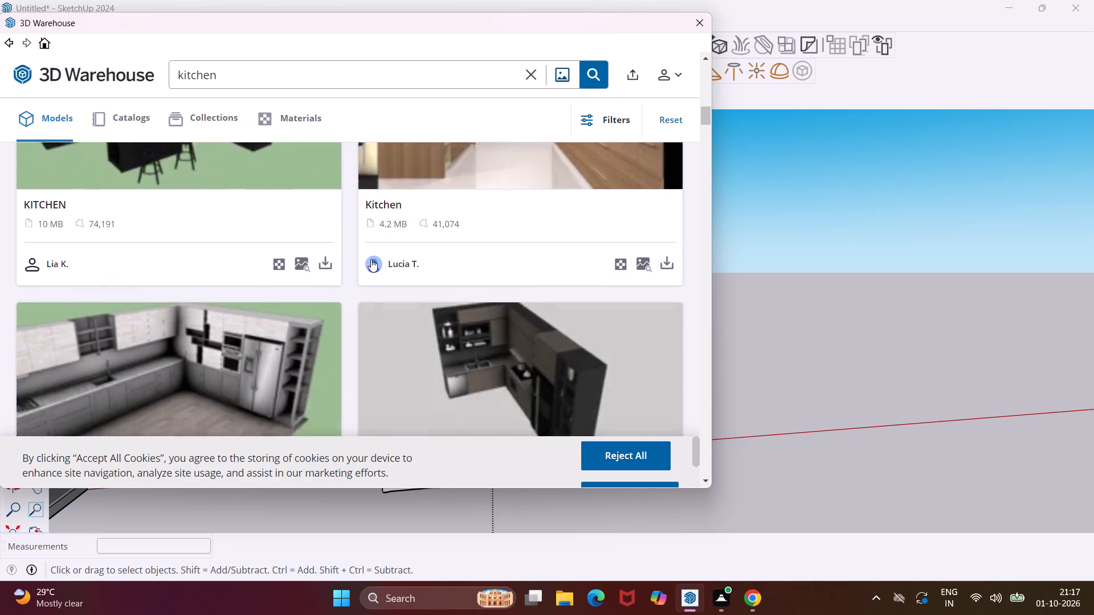
scroll(371, 259, "down", 10)
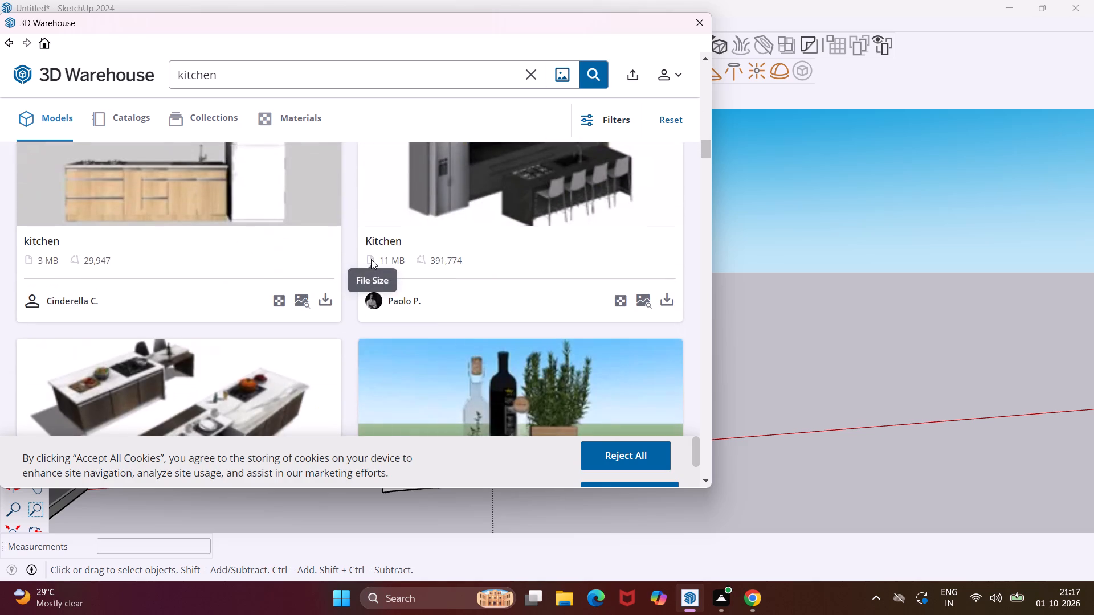
scroll(371, 259, "down", 3)
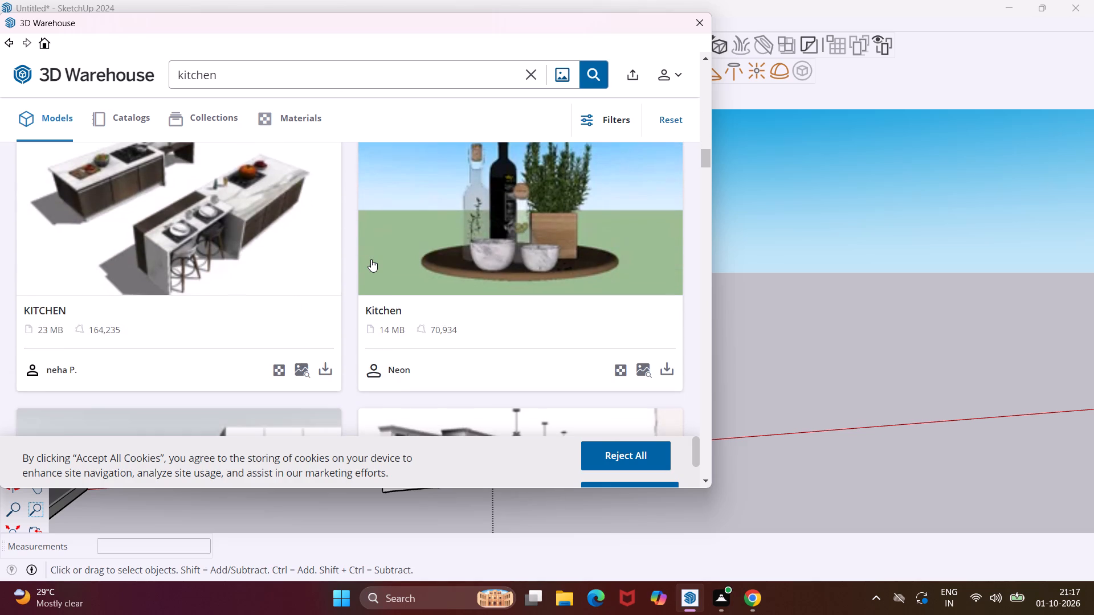
scroll(371, 260, "down", 4)
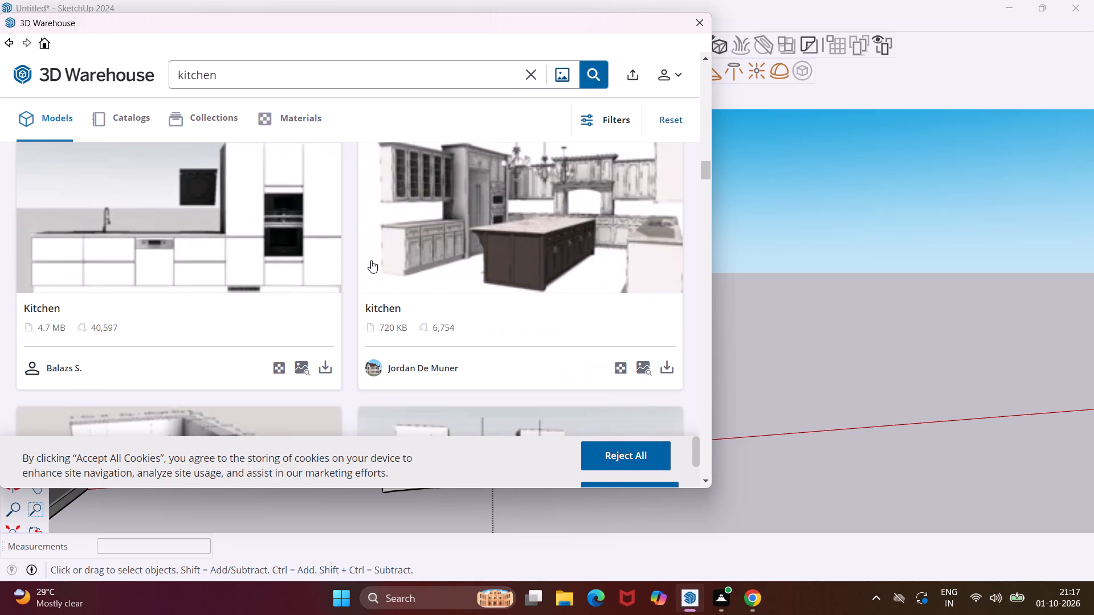
scroll(371, 260, "down", 9)
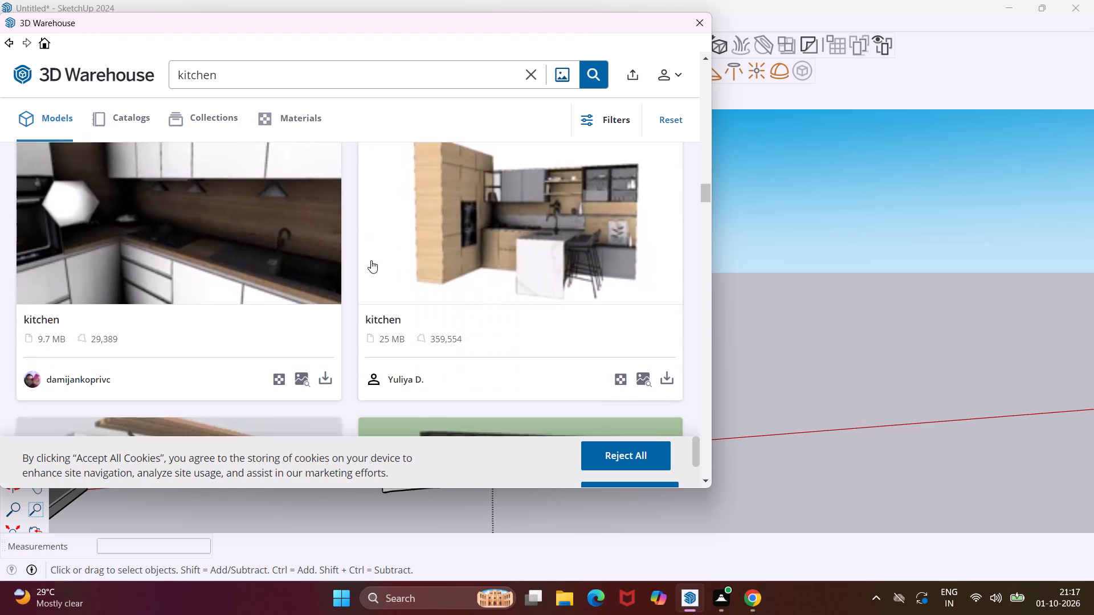
scroll(371, 260, "down", 10)
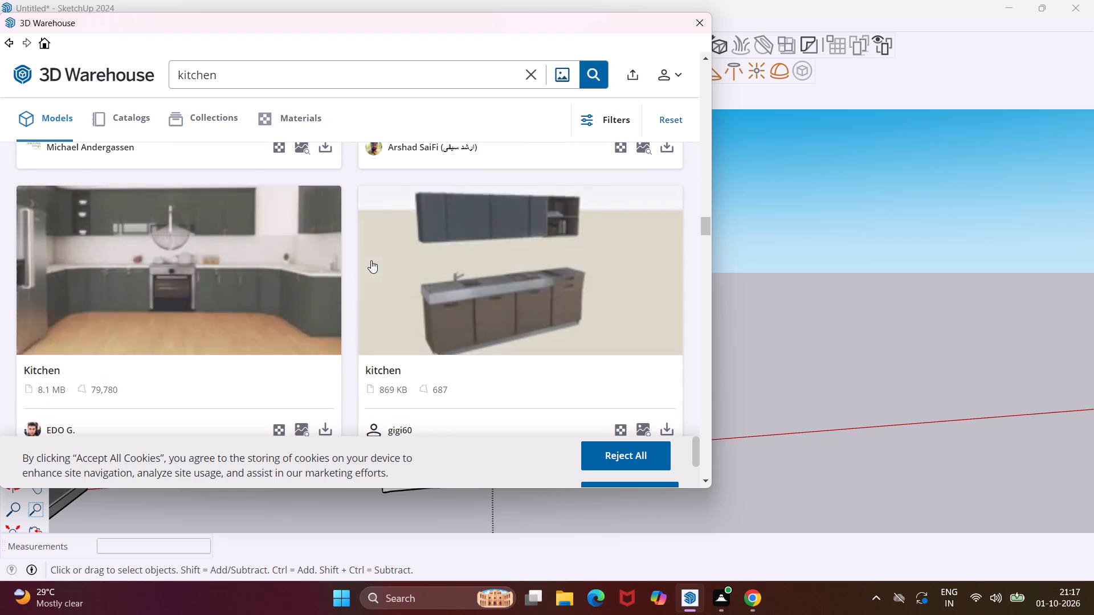
scroll(371, 260, "down", 10)
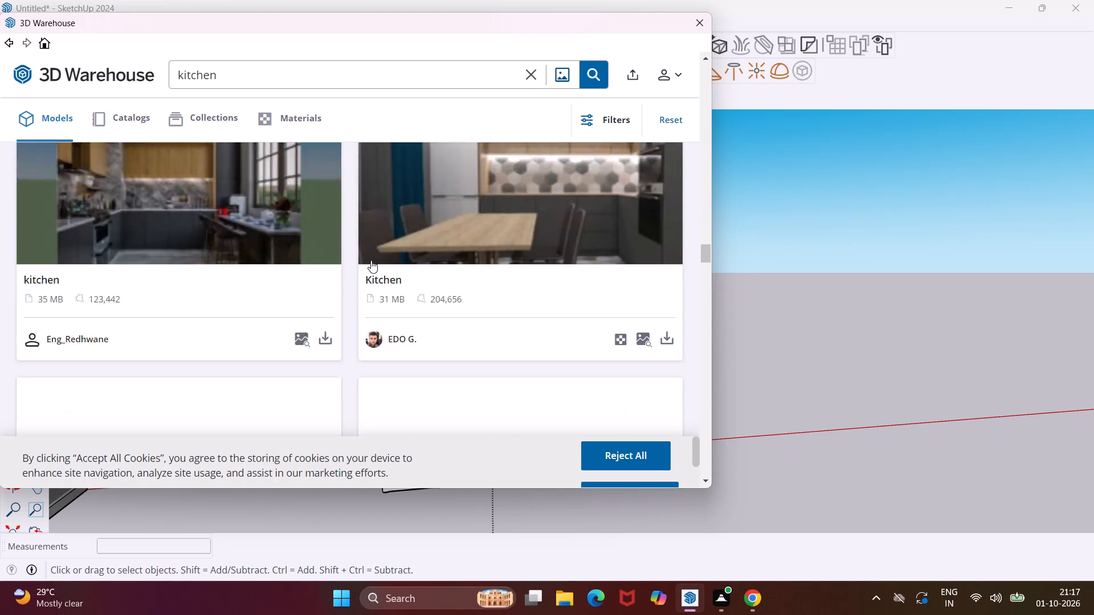
scroll(371, 260, "down", 4)
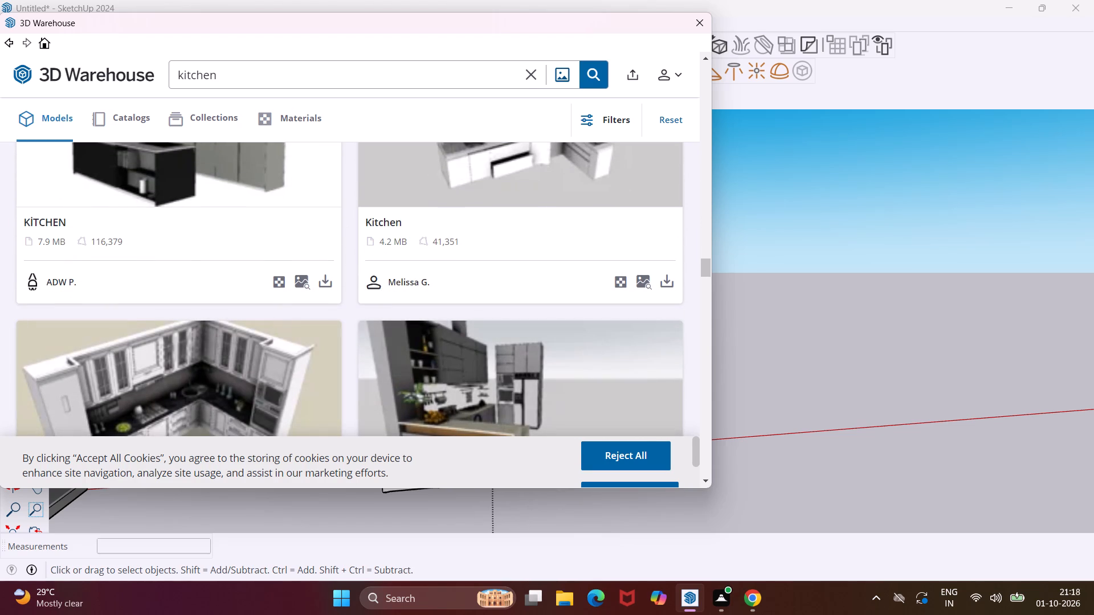
Refine the 3D Warehouse model search to "kitchen utensils".
left_click(271, 79)
key("space")
key("u")
type("ten")
key("s")
type("ils")
key("Return")
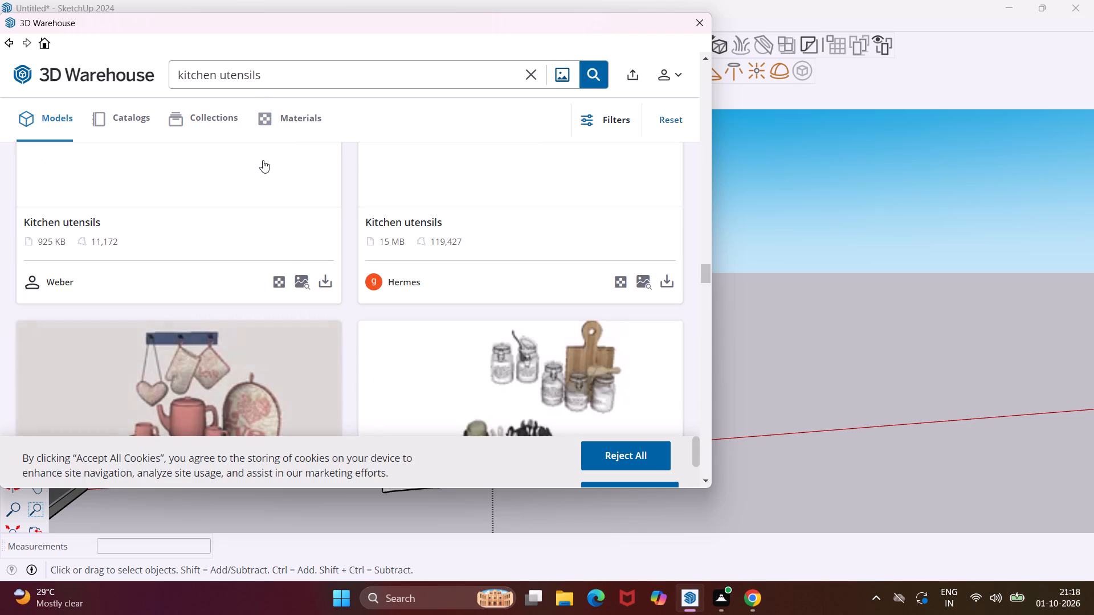
Load the Kitchen utensils set of black coffee, tea and sugar canisters directly into the model and place it beside the refrigerator.
scroll(379, 218, "up", 6)
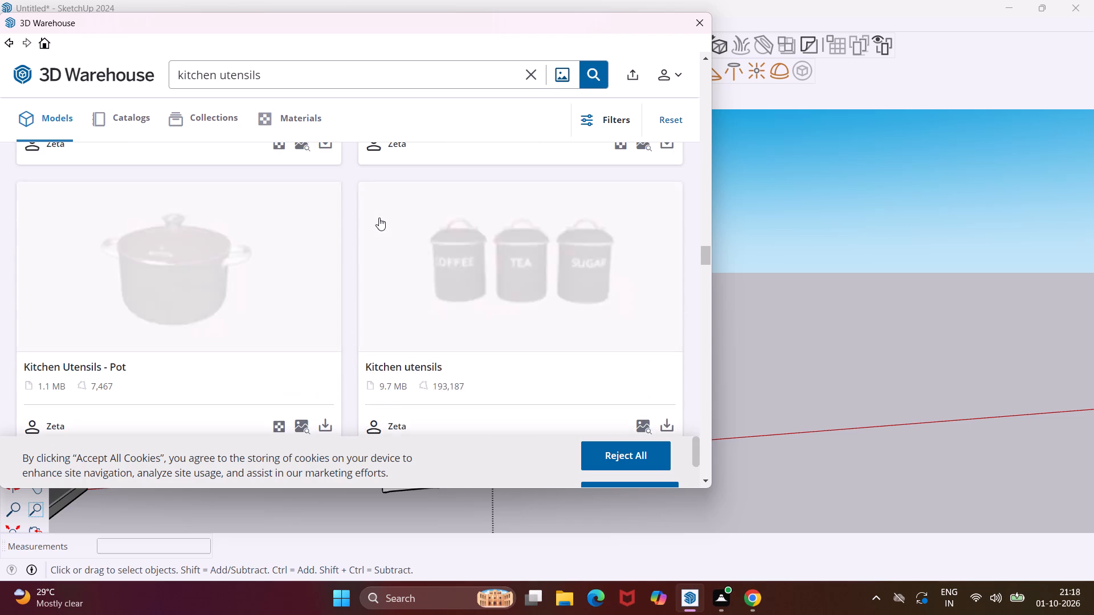
scroll(379, 218, "up", 5)
scroll(379, 218, "down", 4)
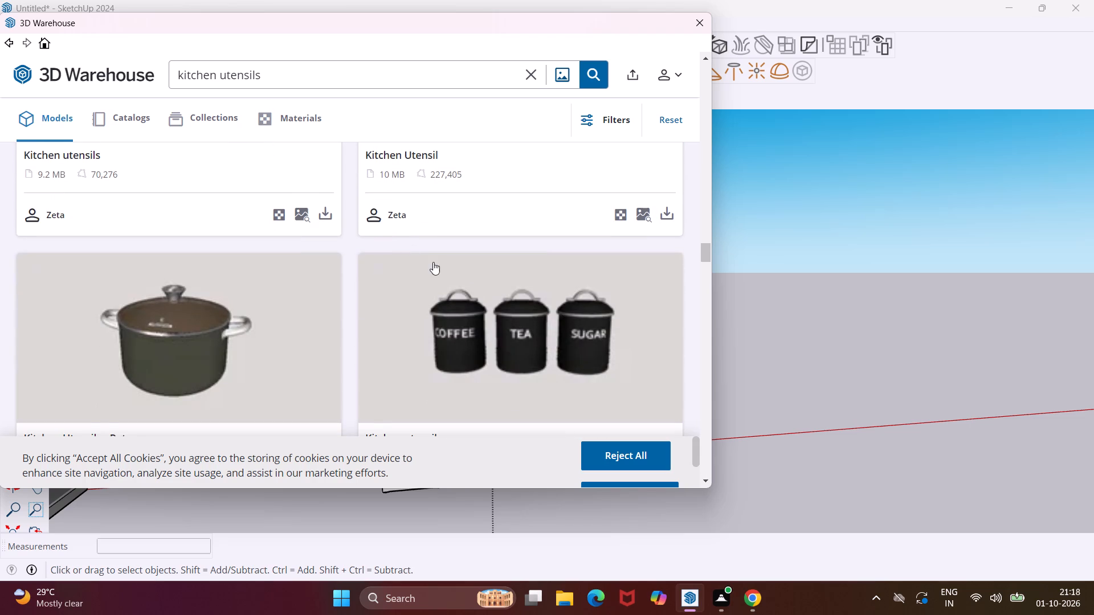
scroll(434, 264, "down", 2)
left_click(664, 352)
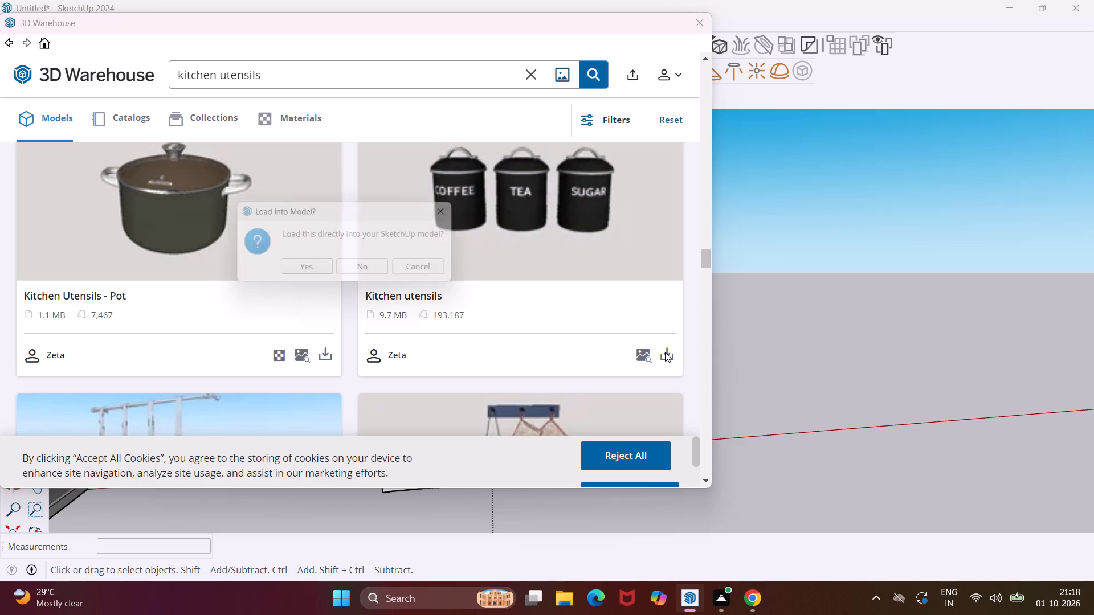
left_click(320, 274)
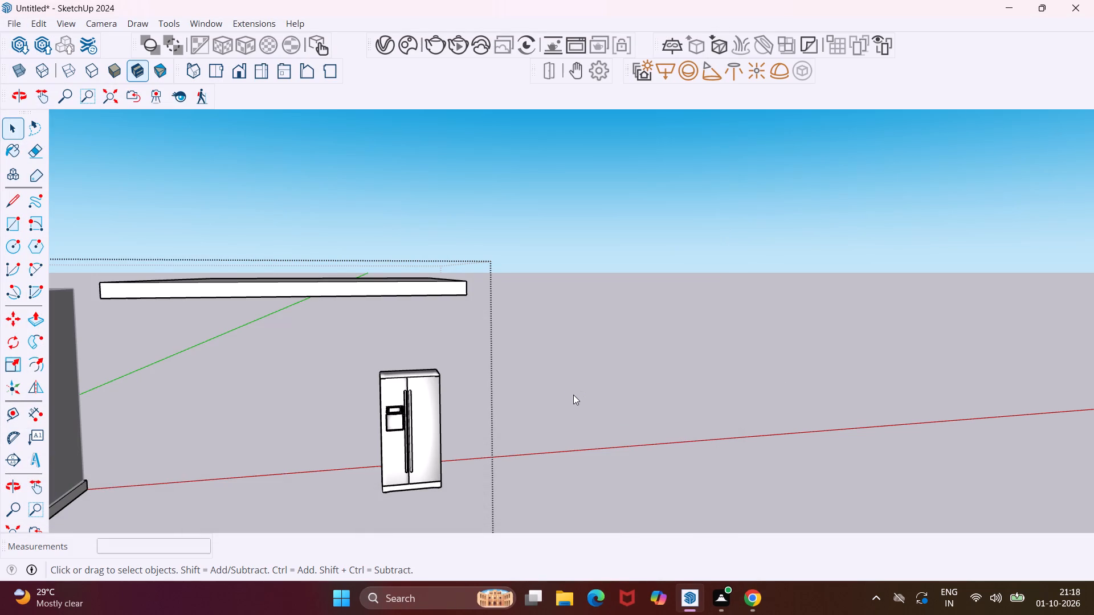
scroll(573, 396, "down", 9)
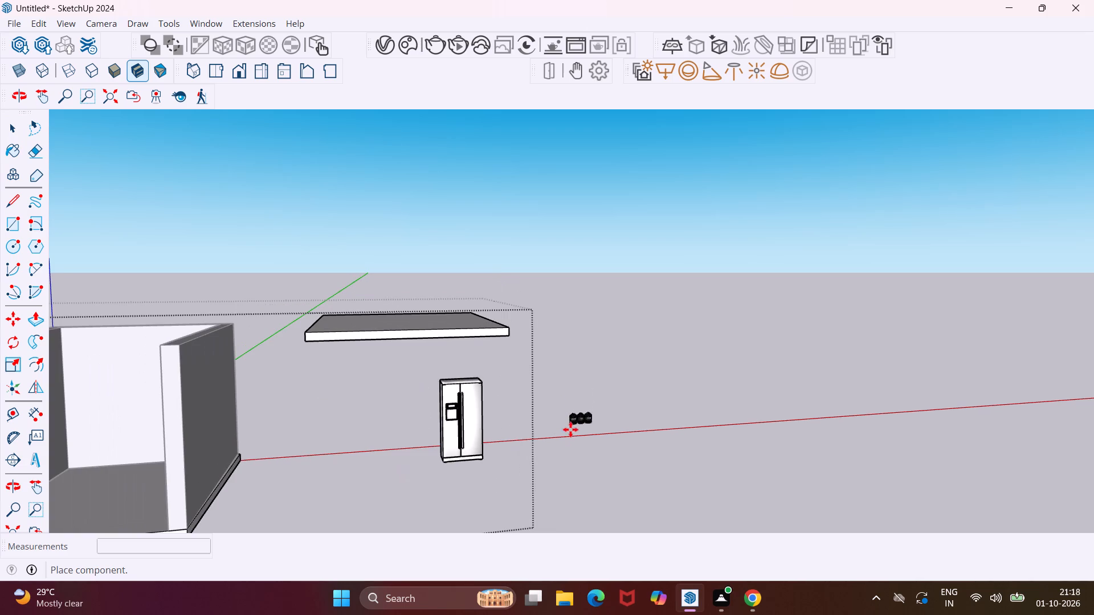
left_click(561, 465)
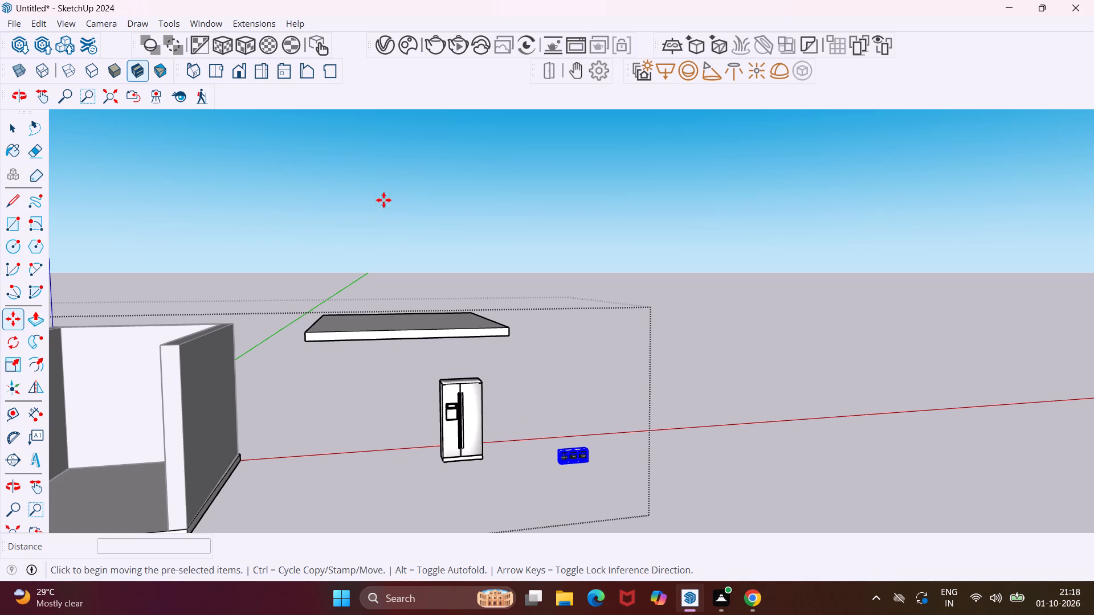
Reopen 3D Warehouse and search its models for "kitchen sink".
left_click(201, 24)
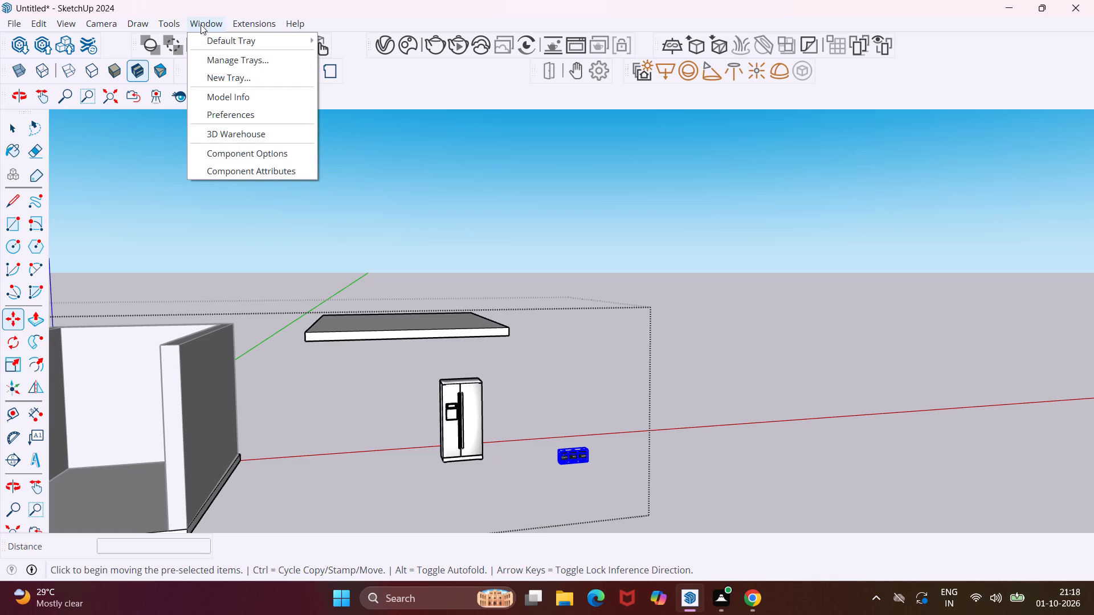
left_click(257, 130)
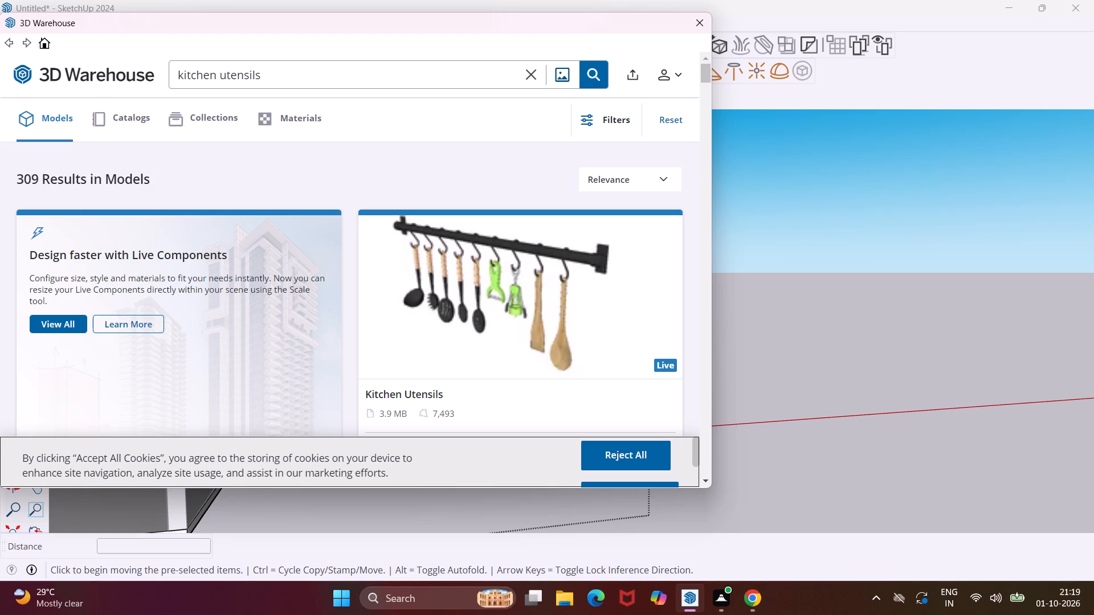
left_click(266, 74)
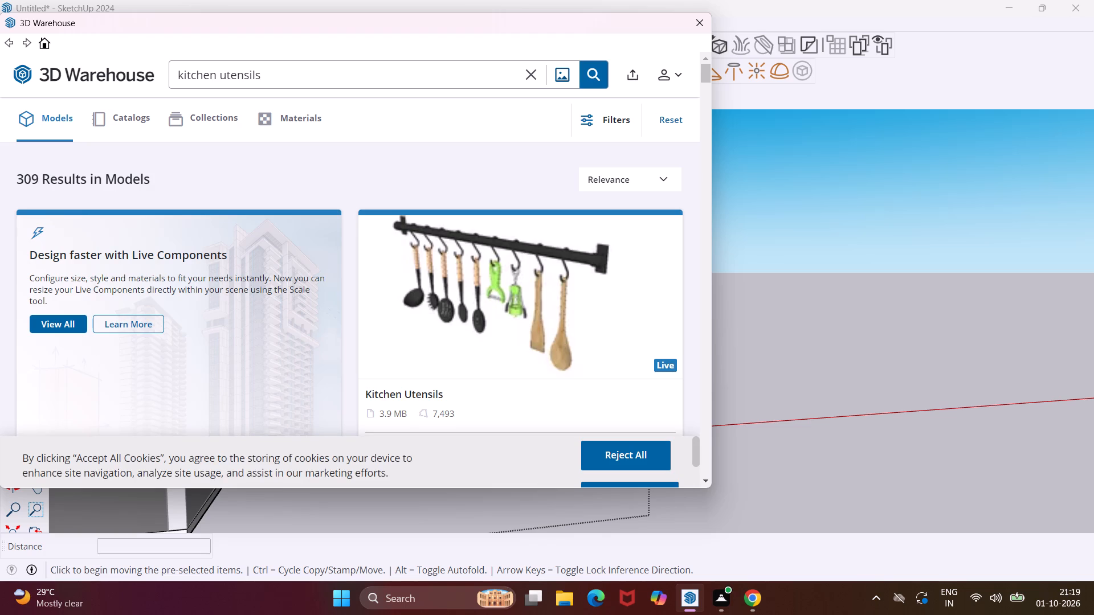
key("BackSpace")
key("BackSpace")
key("BackSpace")
key("BackSpace")
key("BackSpace")
key("BackSpace")
key("BackSpace")
key("BackSpace")
key("s")
type("in")
key("k")
key("Return")
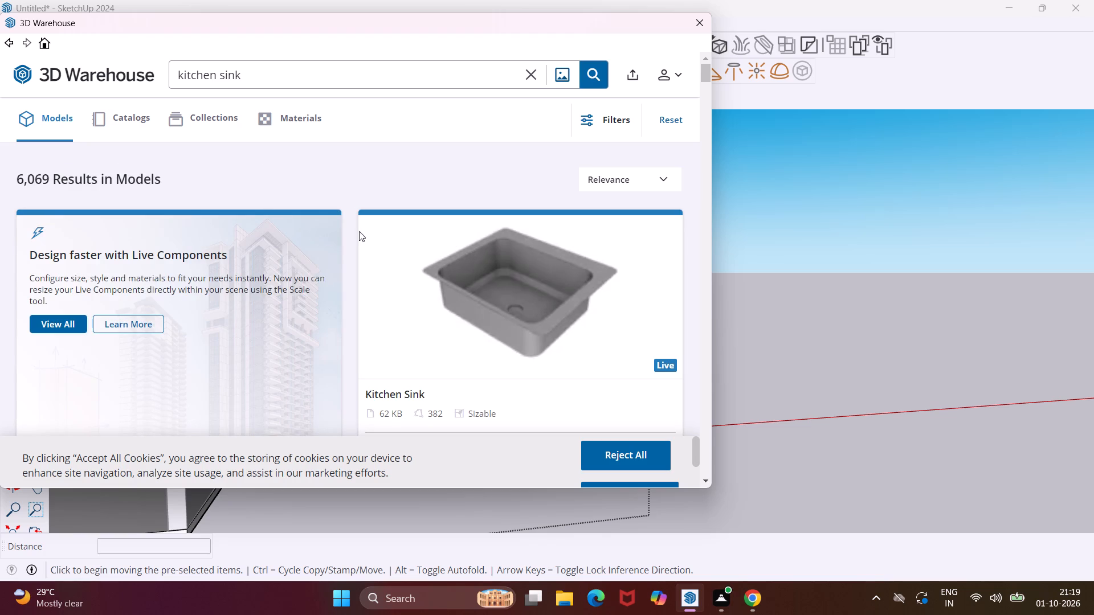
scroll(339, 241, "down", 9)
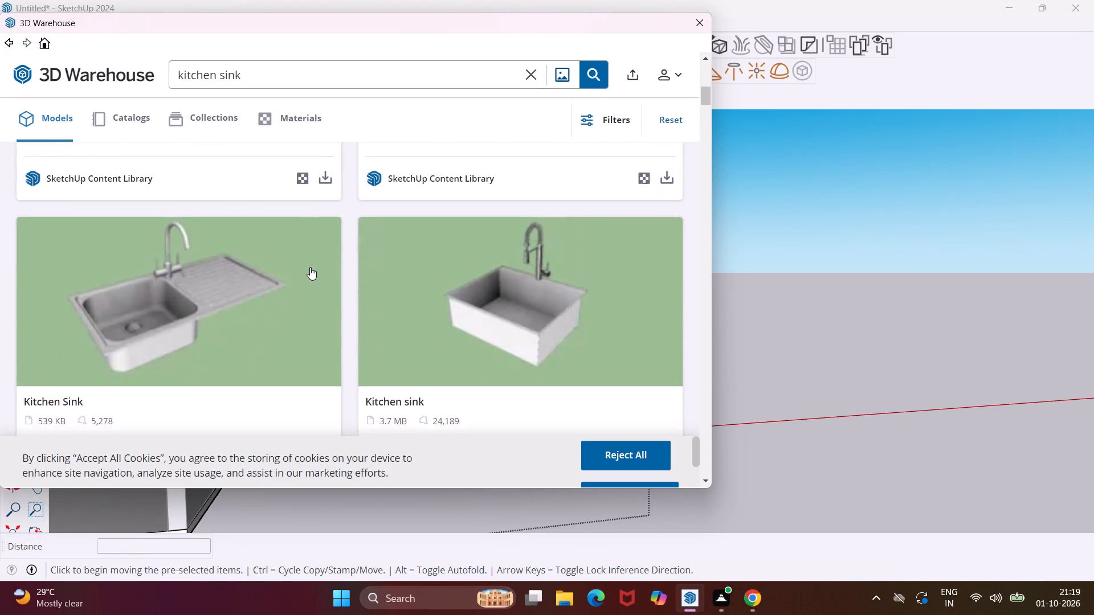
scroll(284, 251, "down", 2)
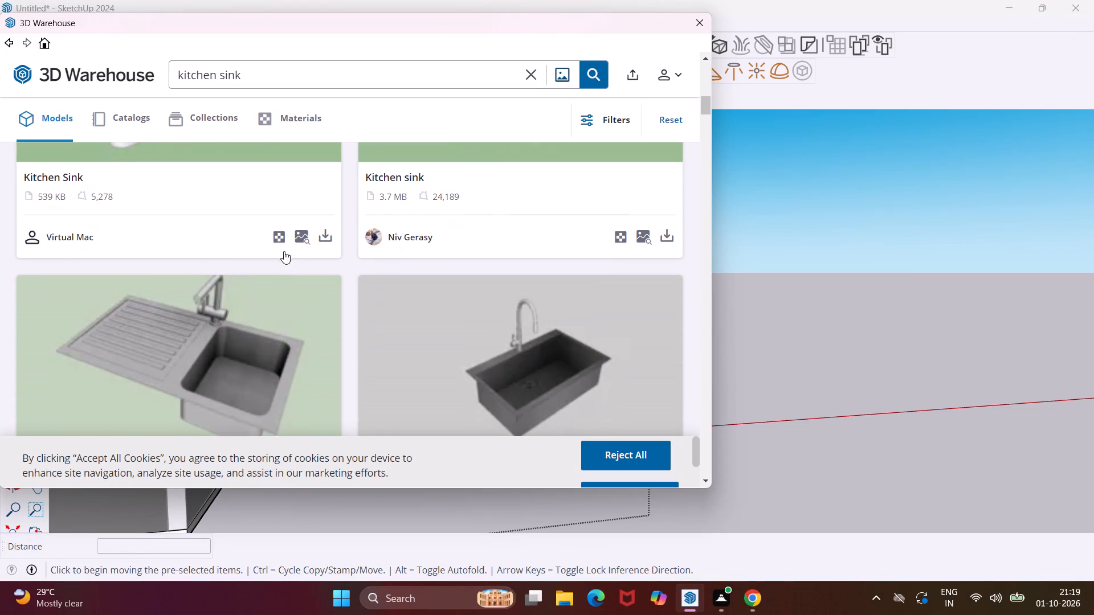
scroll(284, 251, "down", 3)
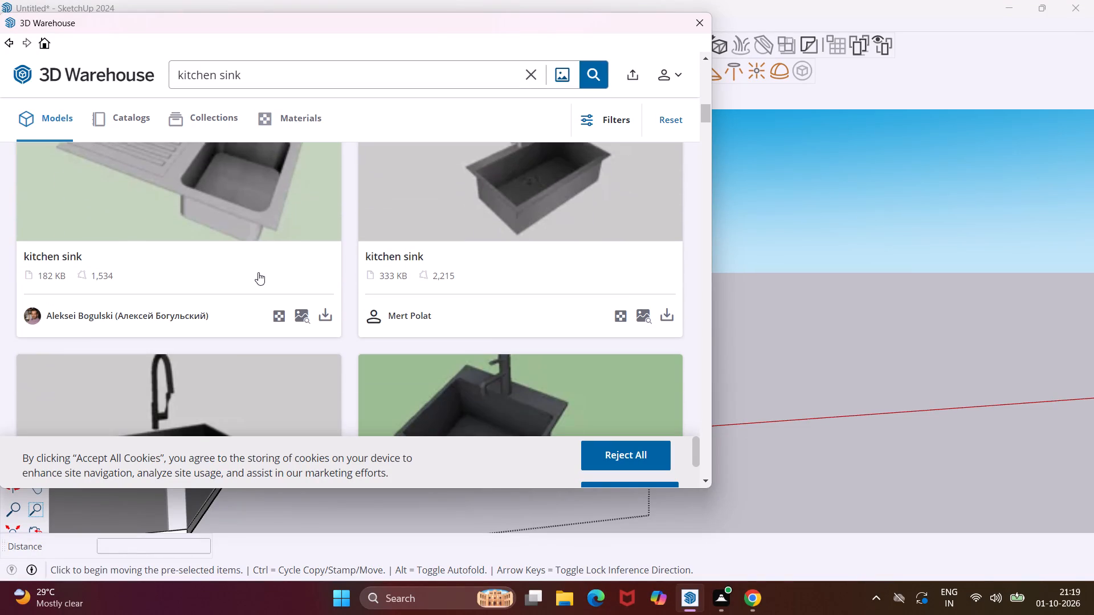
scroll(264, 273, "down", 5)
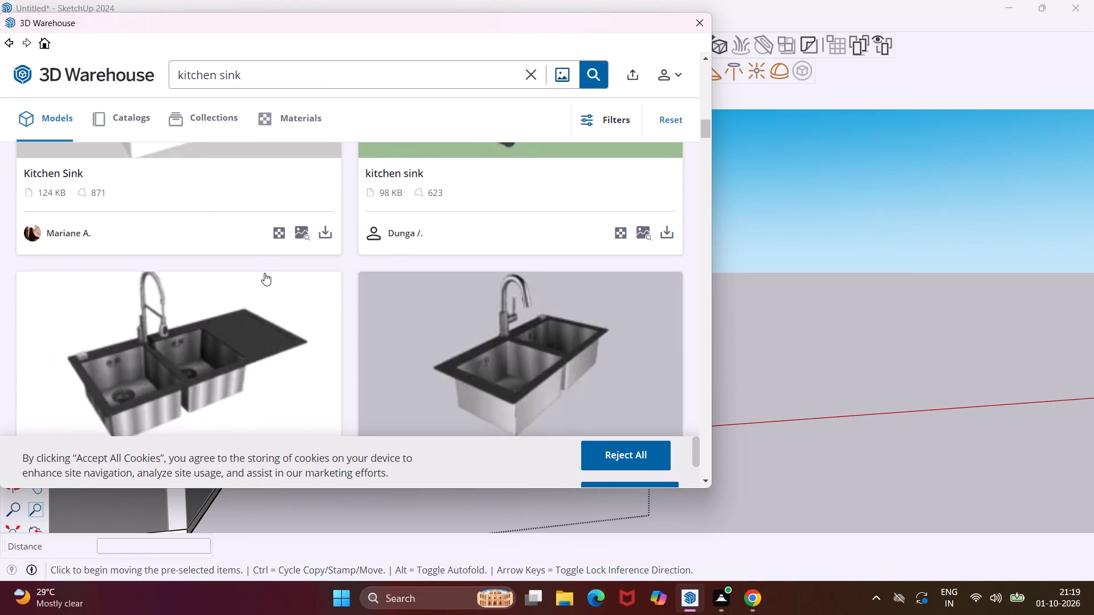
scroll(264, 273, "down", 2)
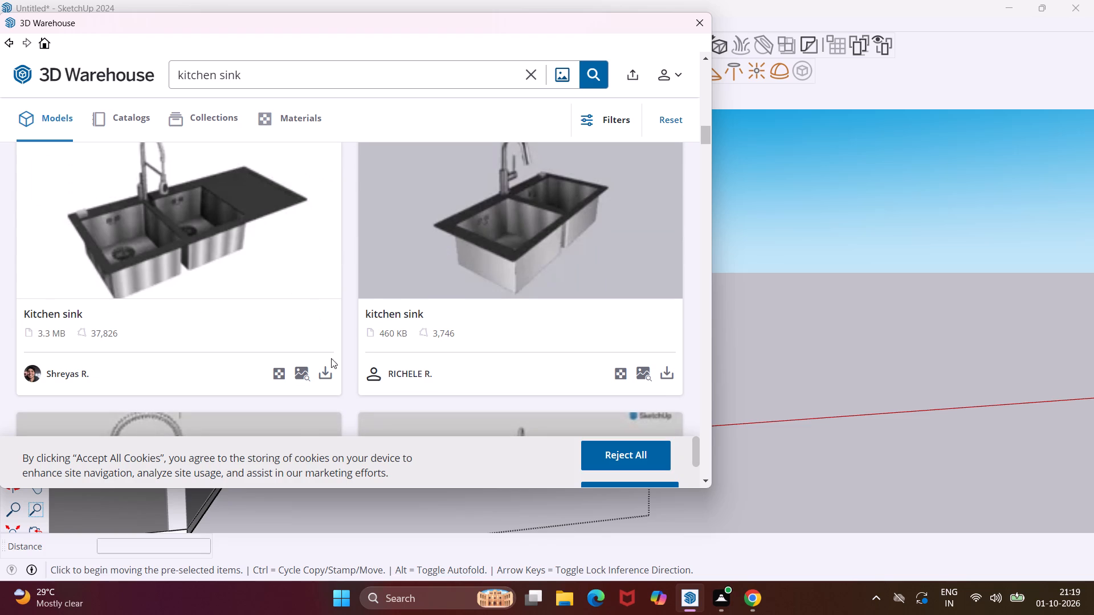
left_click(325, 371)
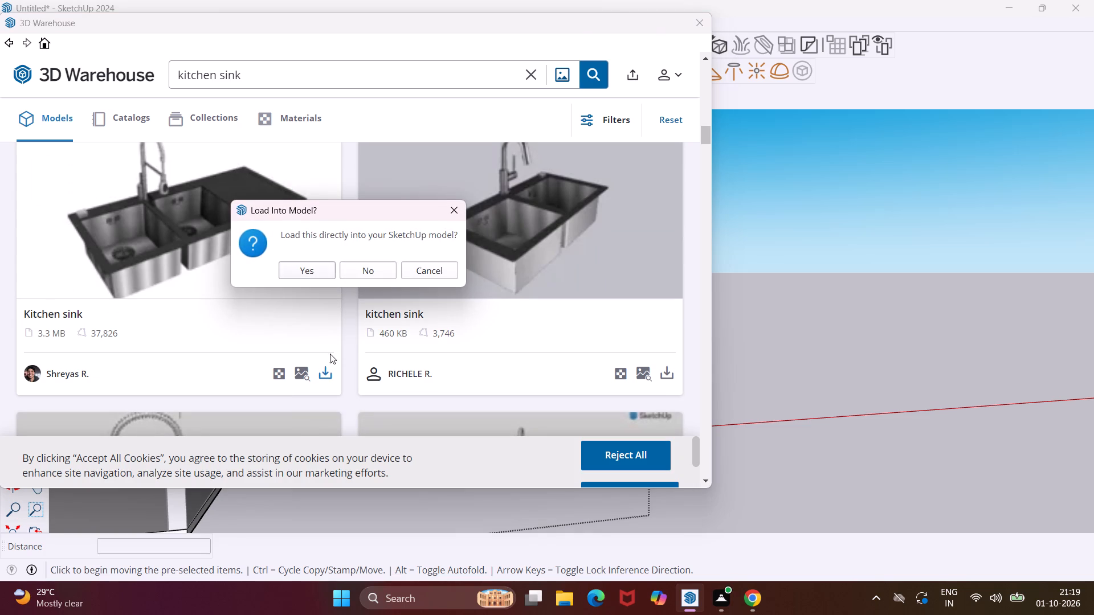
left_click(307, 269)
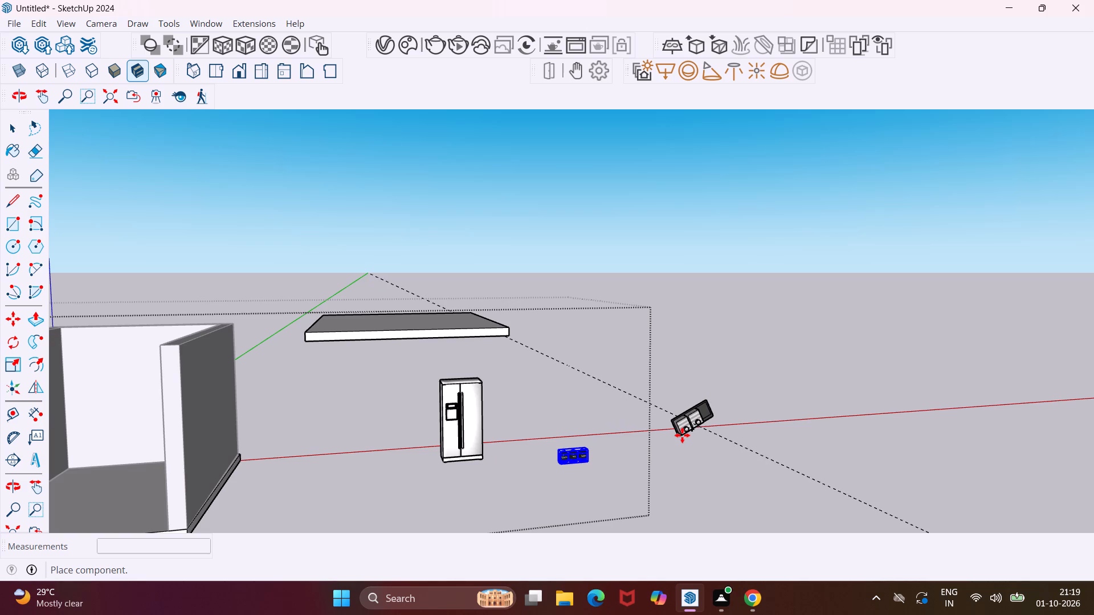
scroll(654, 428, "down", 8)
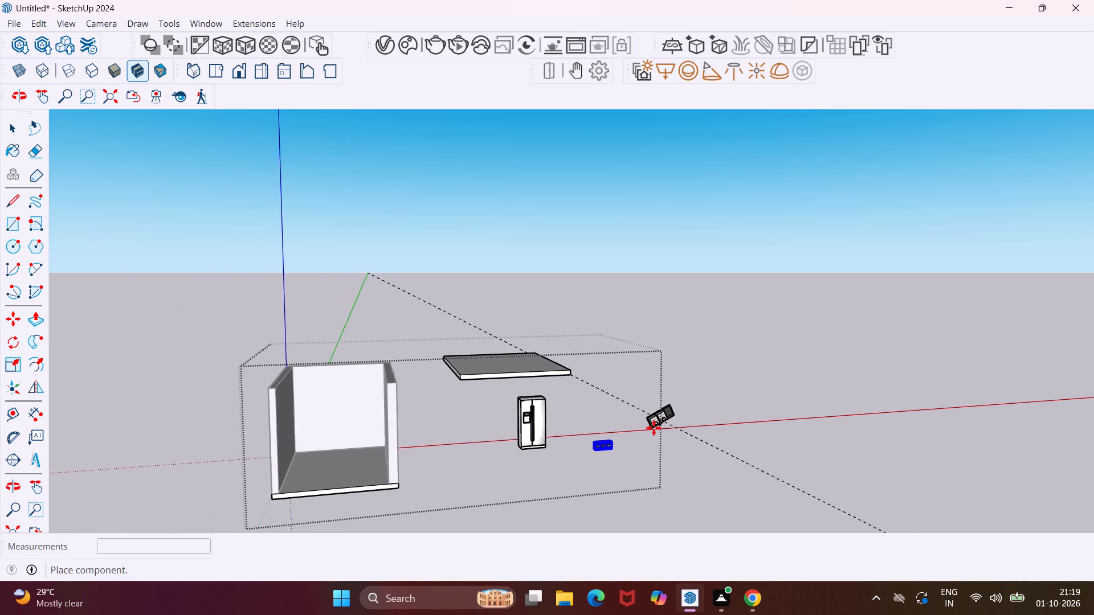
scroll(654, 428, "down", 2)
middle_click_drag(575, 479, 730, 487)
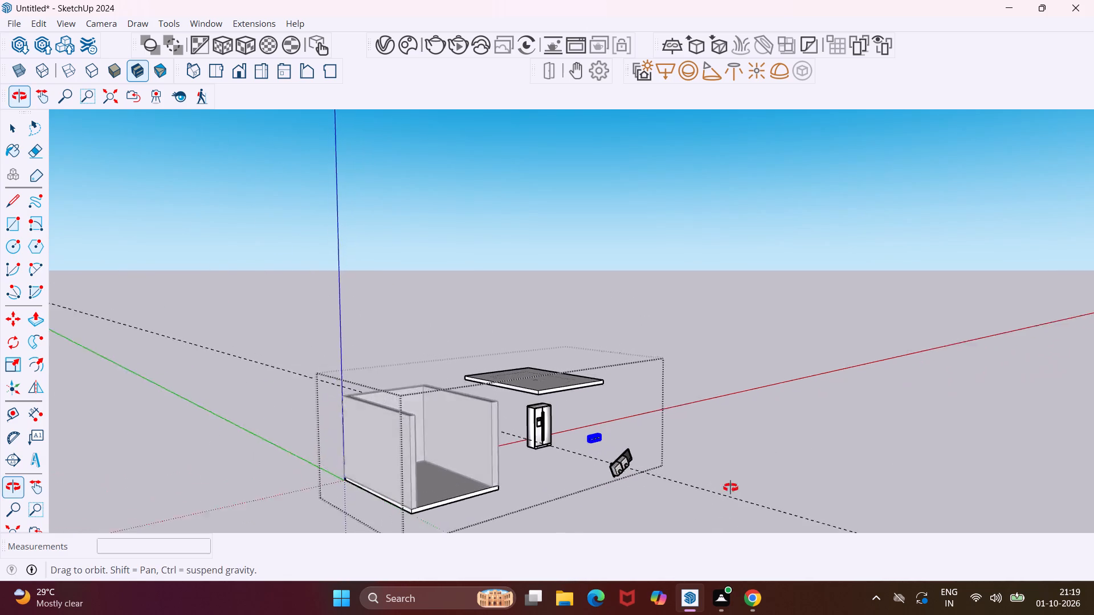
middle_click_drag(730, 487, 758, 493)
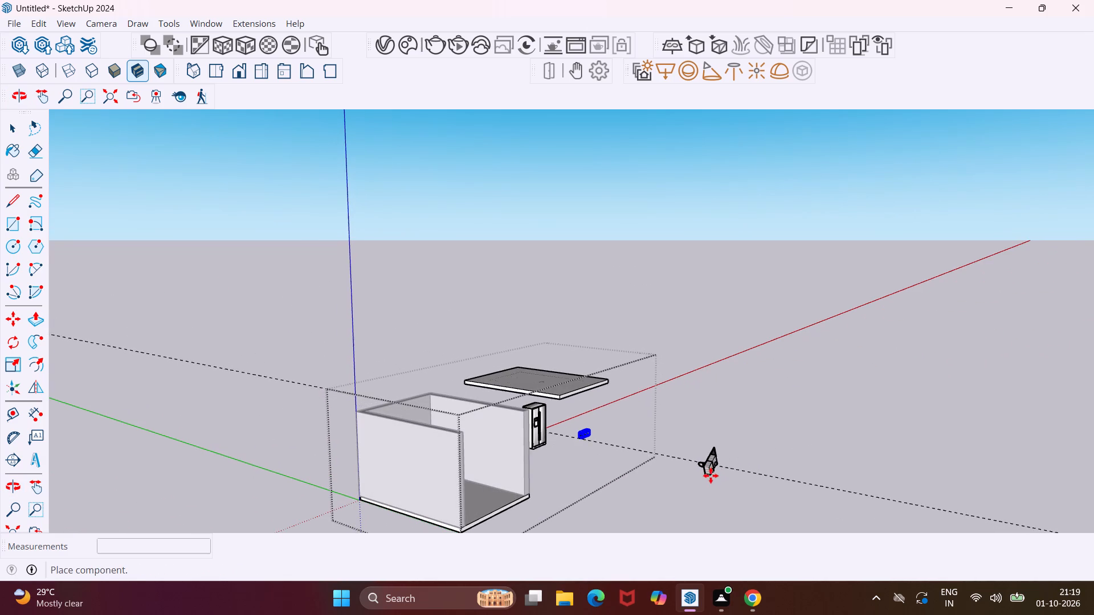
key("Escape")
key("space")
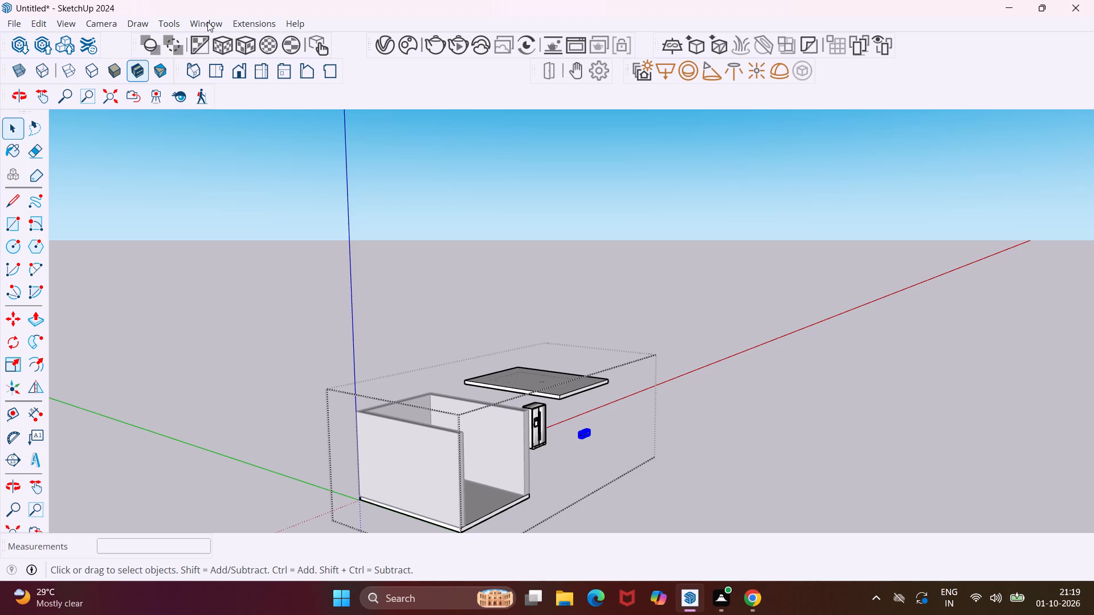
Reopen 3D Warehouse, look through the "kitchen sink" models for a suitable sink, and close the library.
left_click(207, 22)
left_click(242, 141)
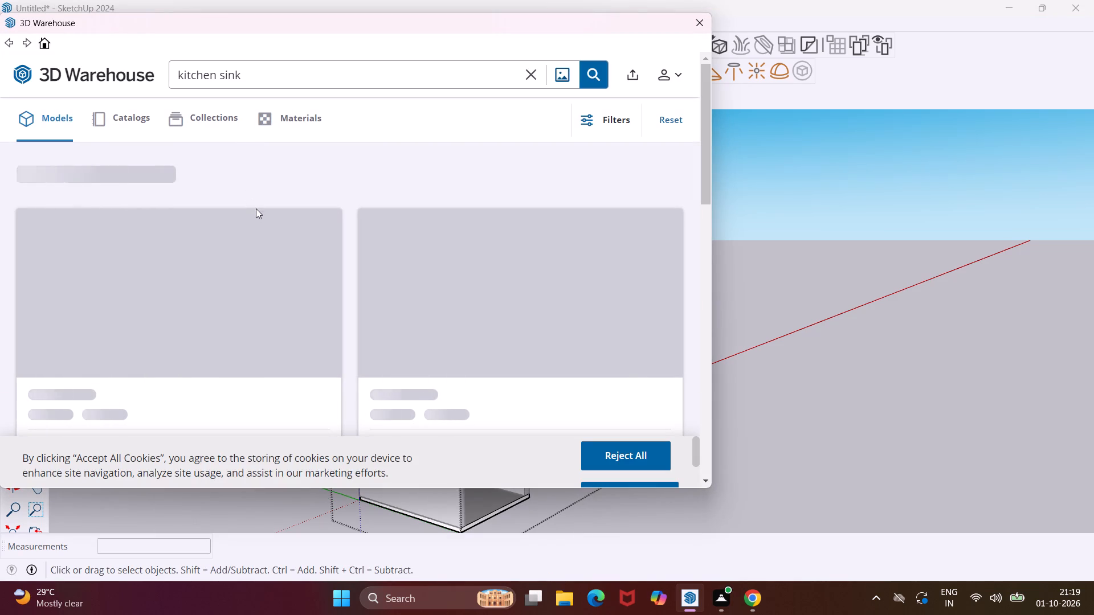
scroll(259, 264, "down", 6)
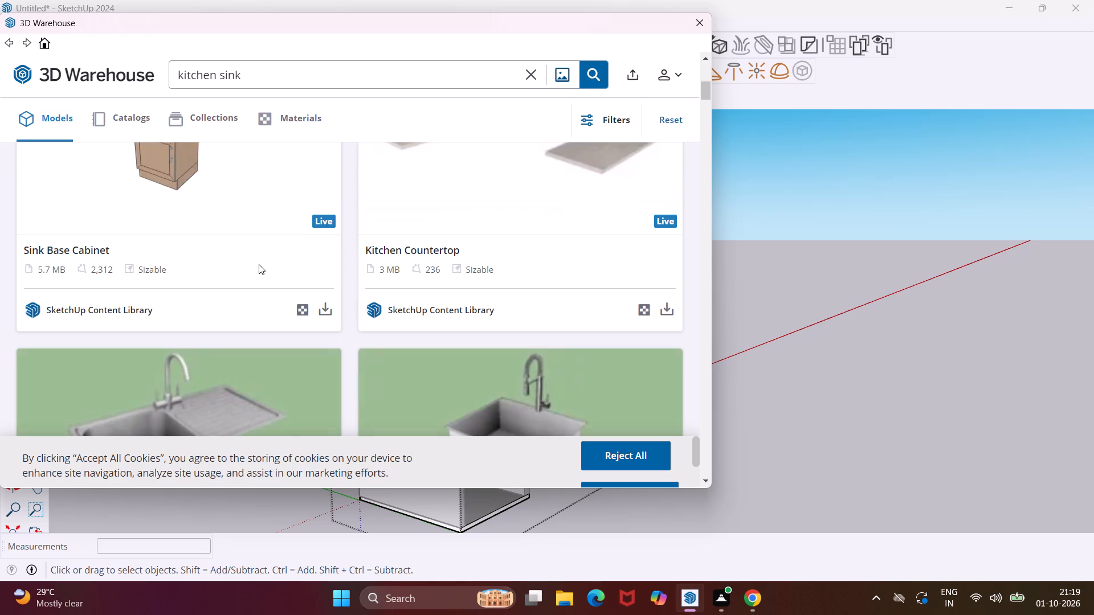
scroll(259, 264, "down", 15)
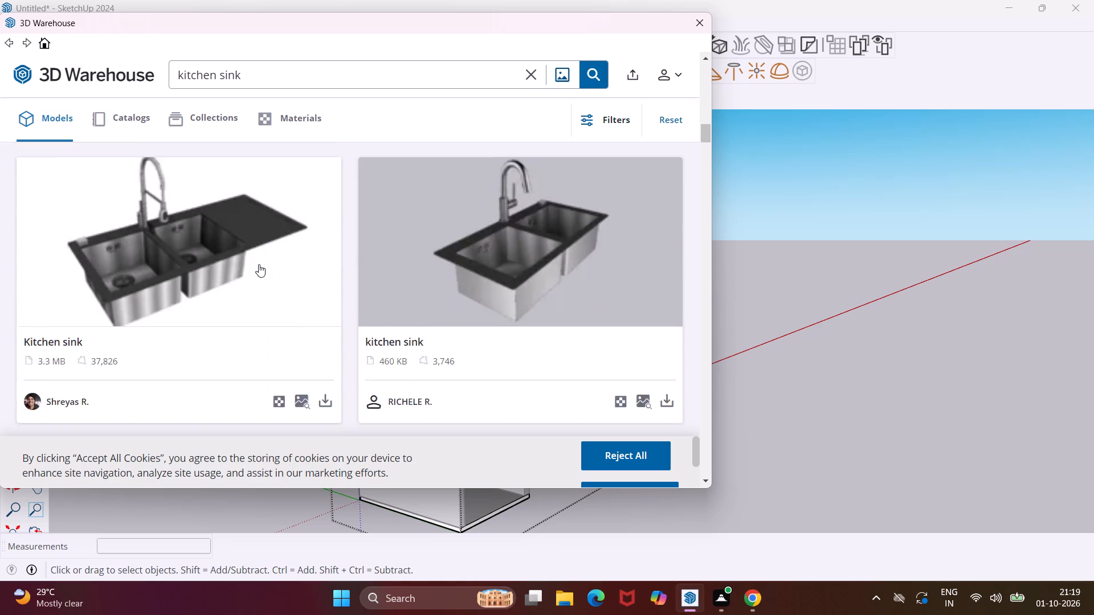
scroll(259, 264, "down", 3)
scroll(259, 264, "up", 4)
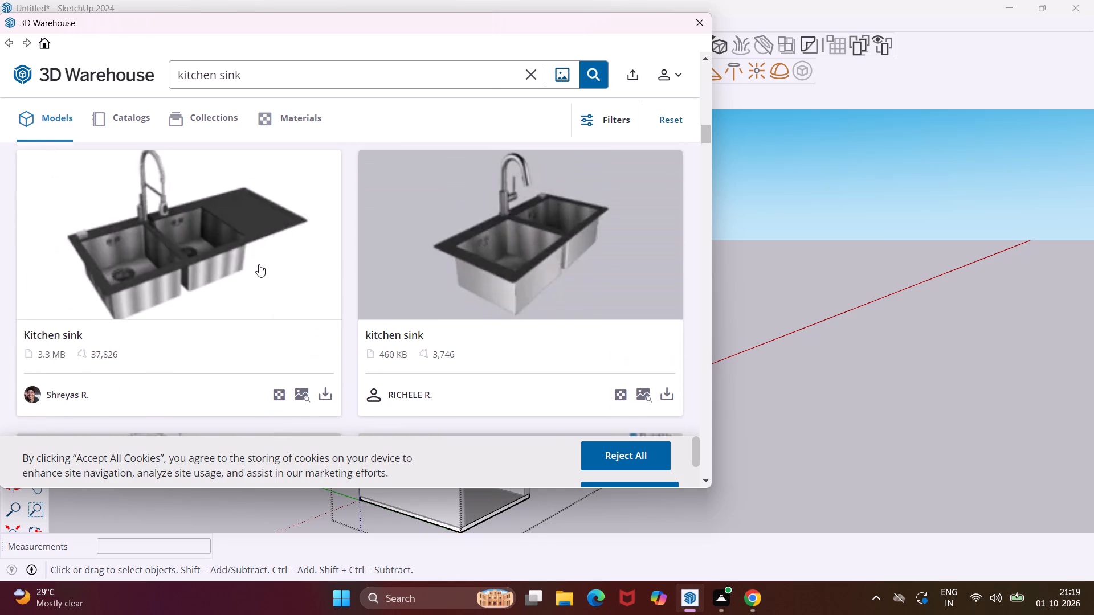
scroll(259, 264, "down", 9)
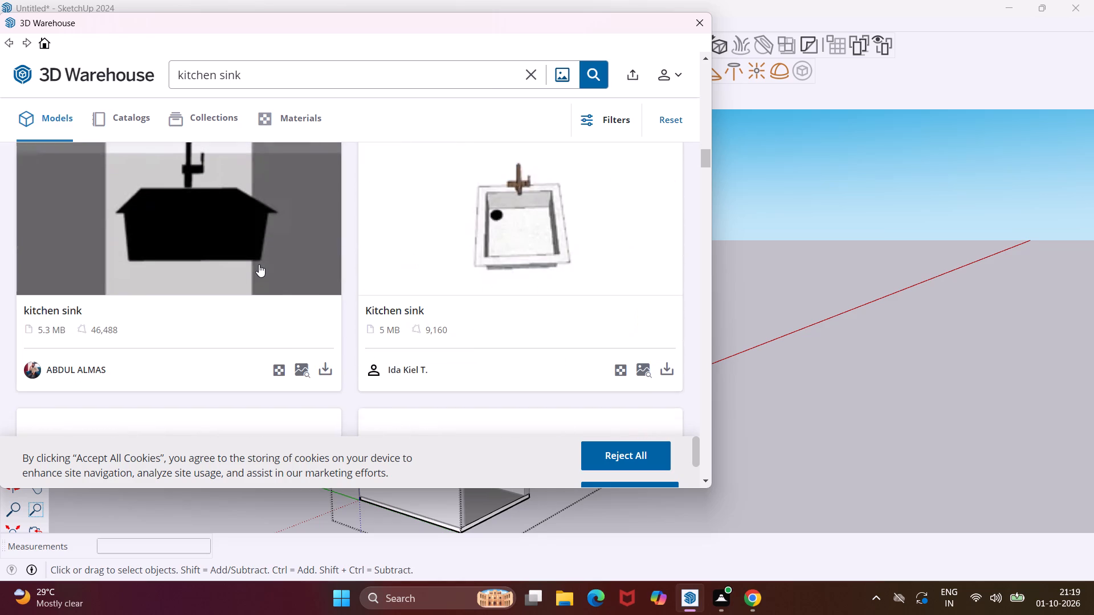
scroll(259, 264, "down", 5)
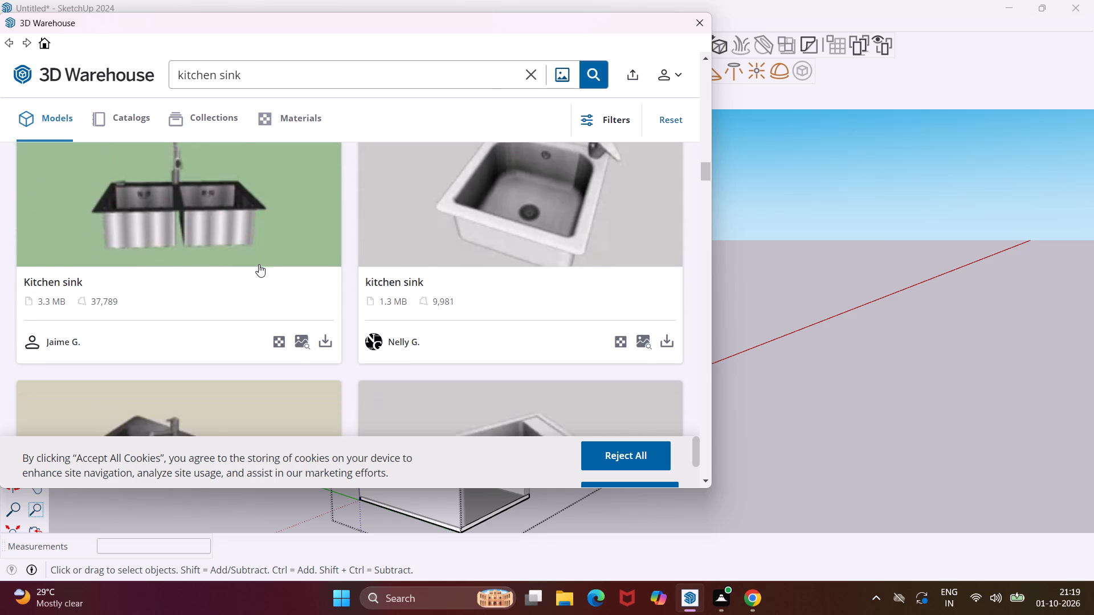
left_click(774, 383)
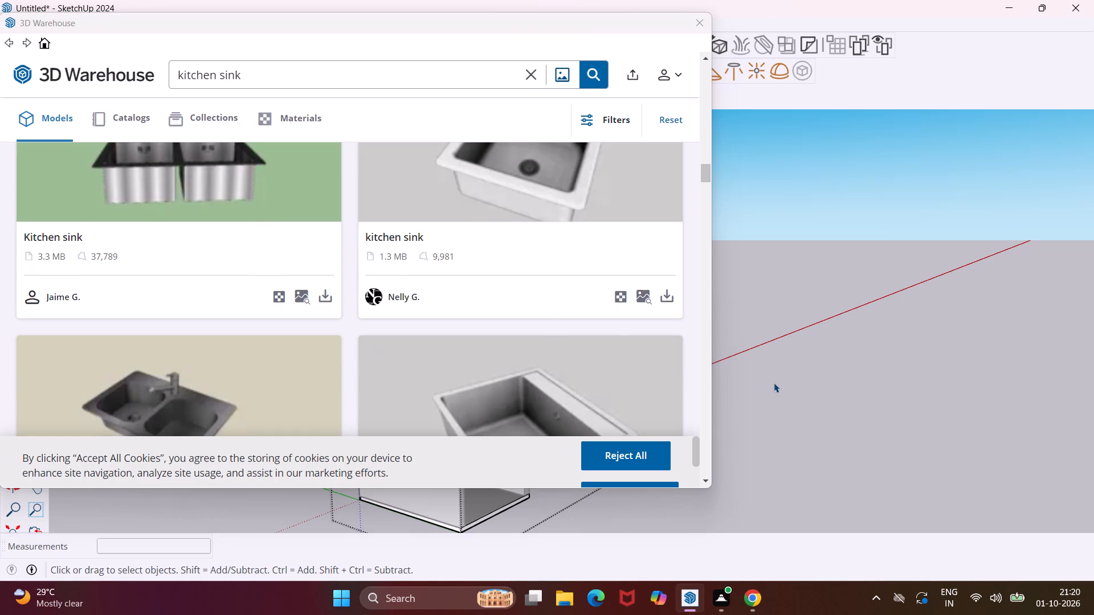
left_click(690, 20)
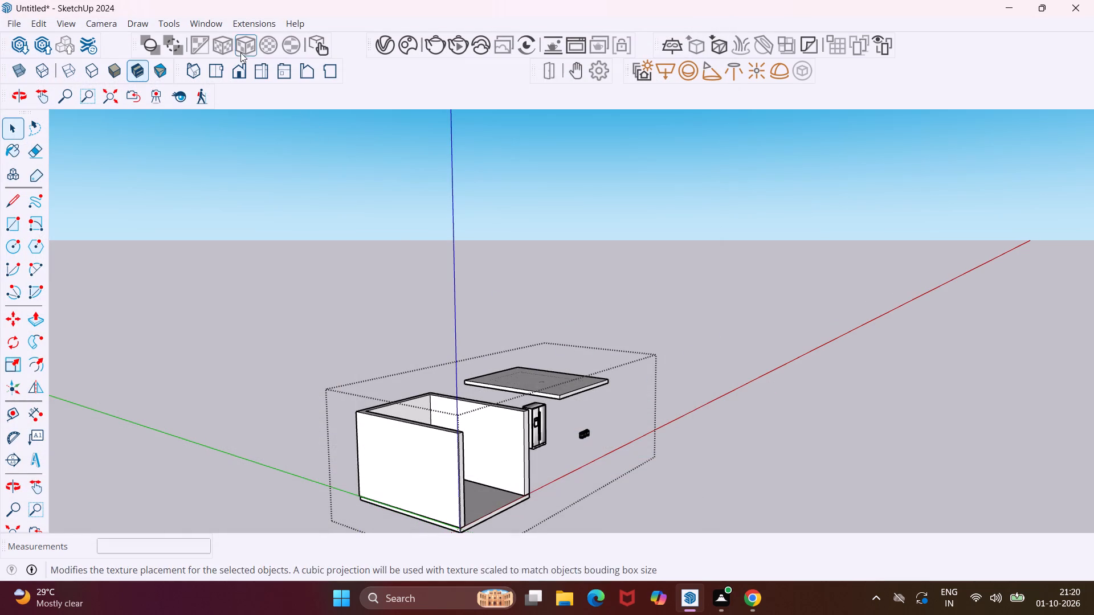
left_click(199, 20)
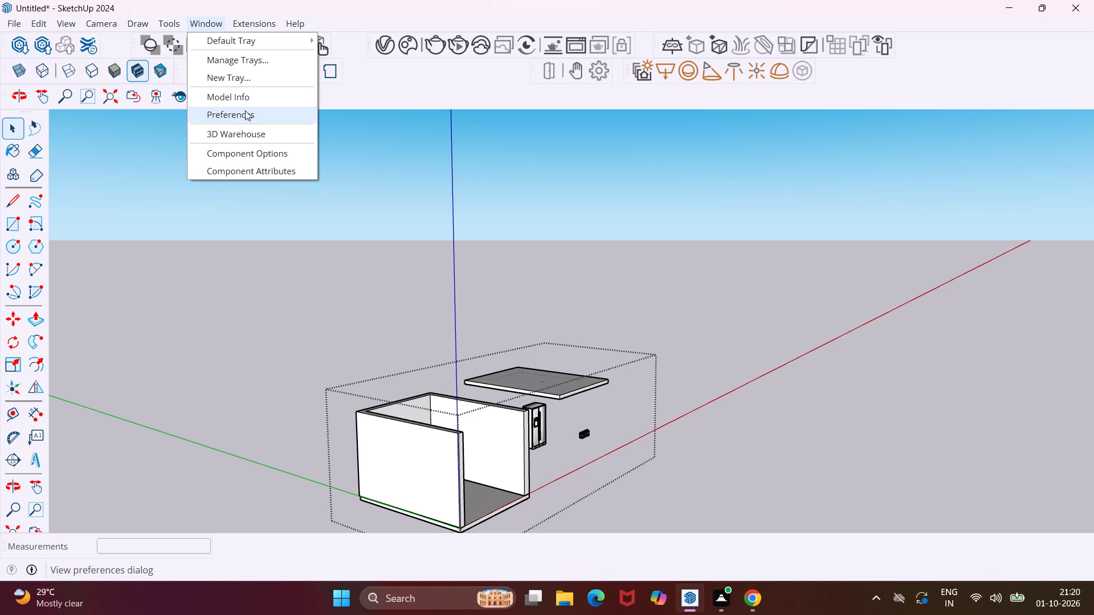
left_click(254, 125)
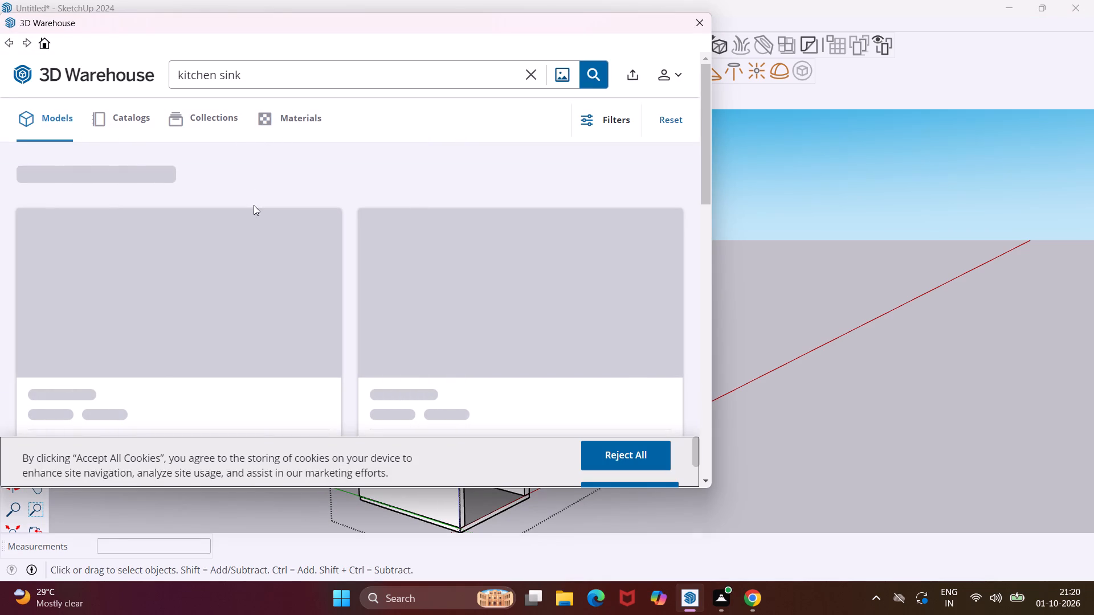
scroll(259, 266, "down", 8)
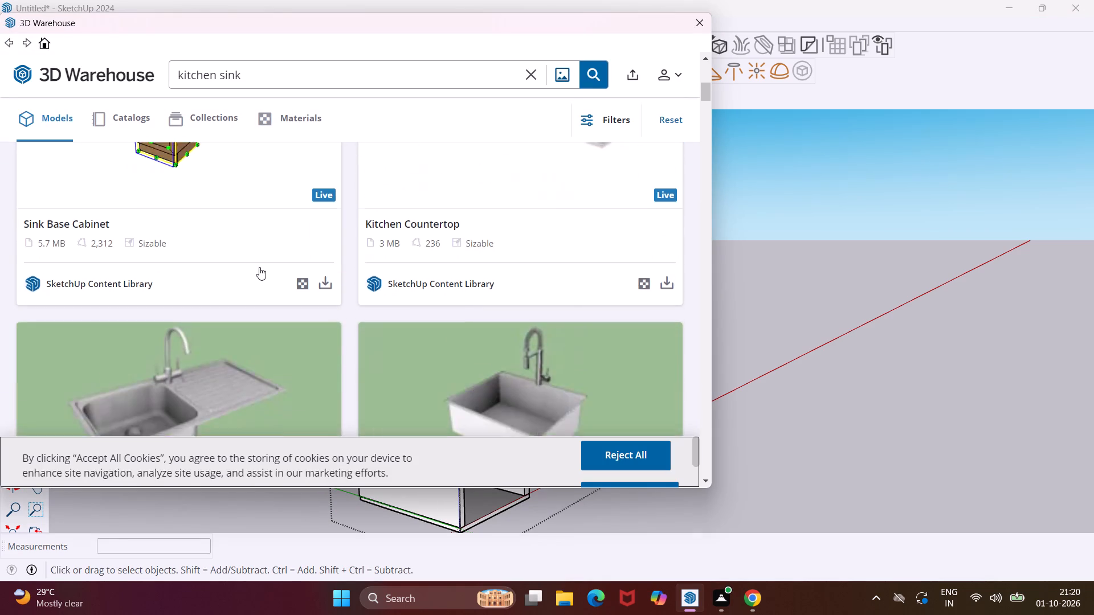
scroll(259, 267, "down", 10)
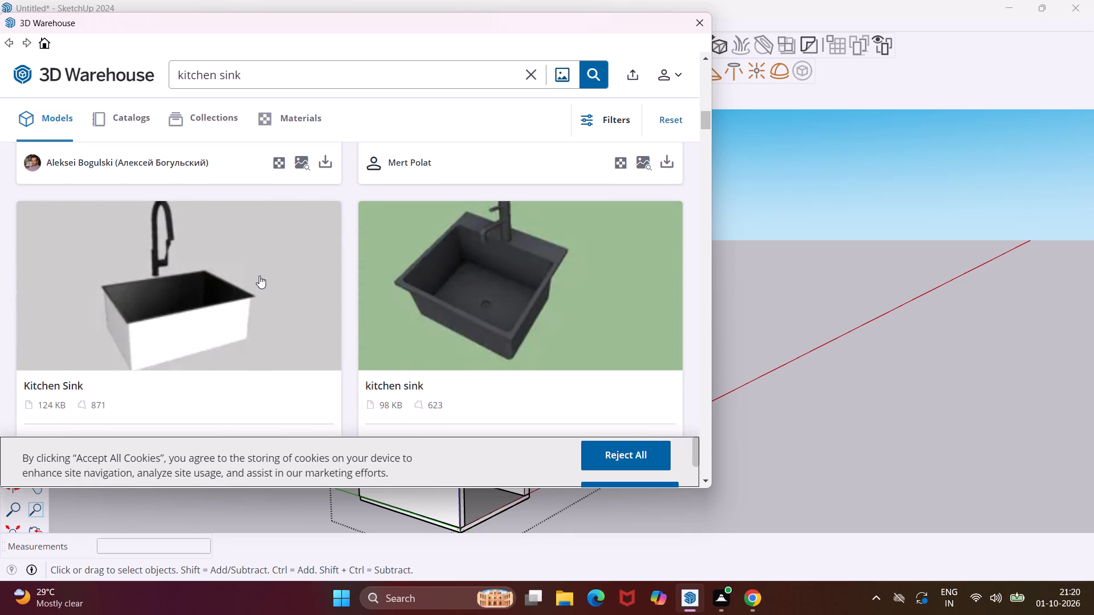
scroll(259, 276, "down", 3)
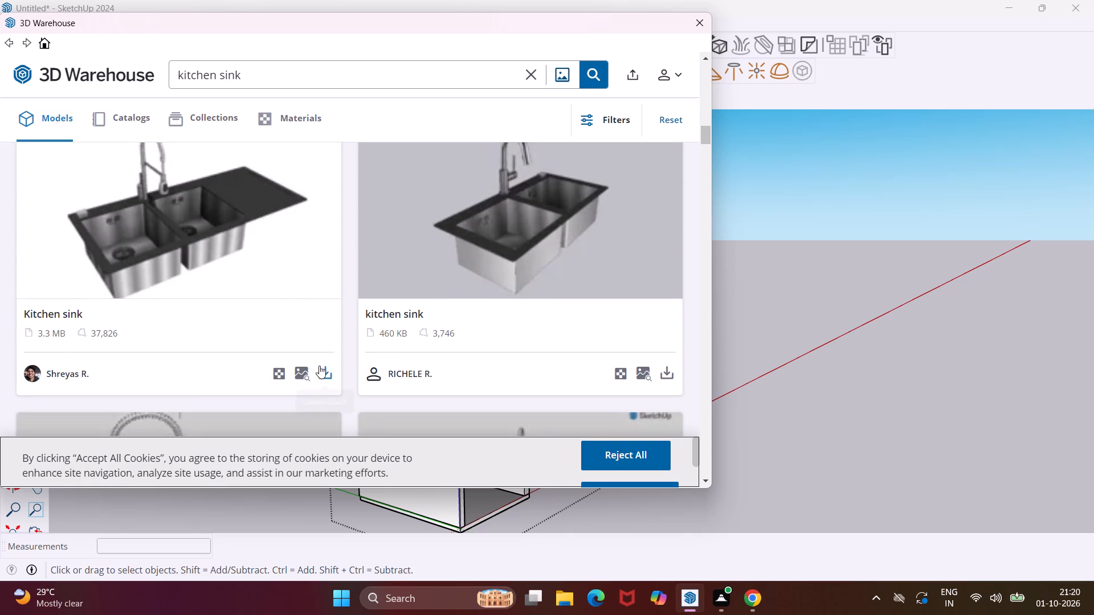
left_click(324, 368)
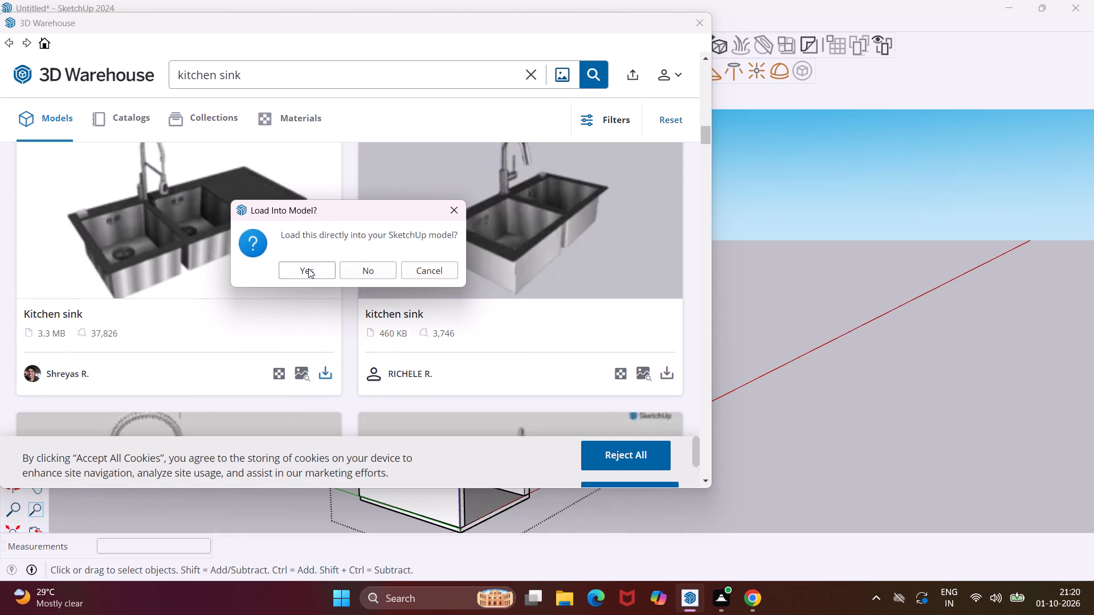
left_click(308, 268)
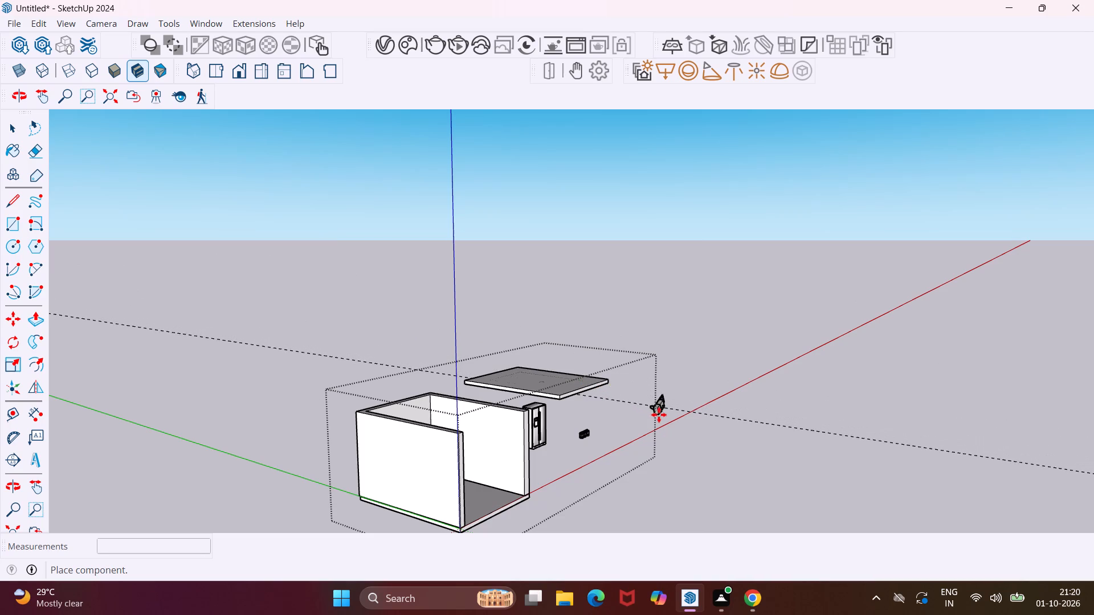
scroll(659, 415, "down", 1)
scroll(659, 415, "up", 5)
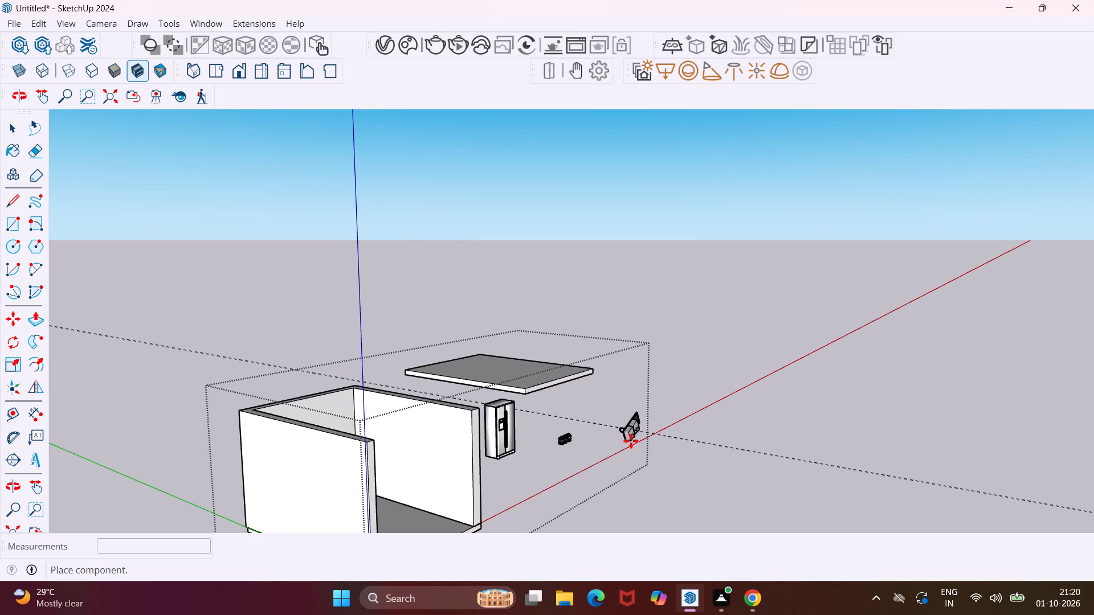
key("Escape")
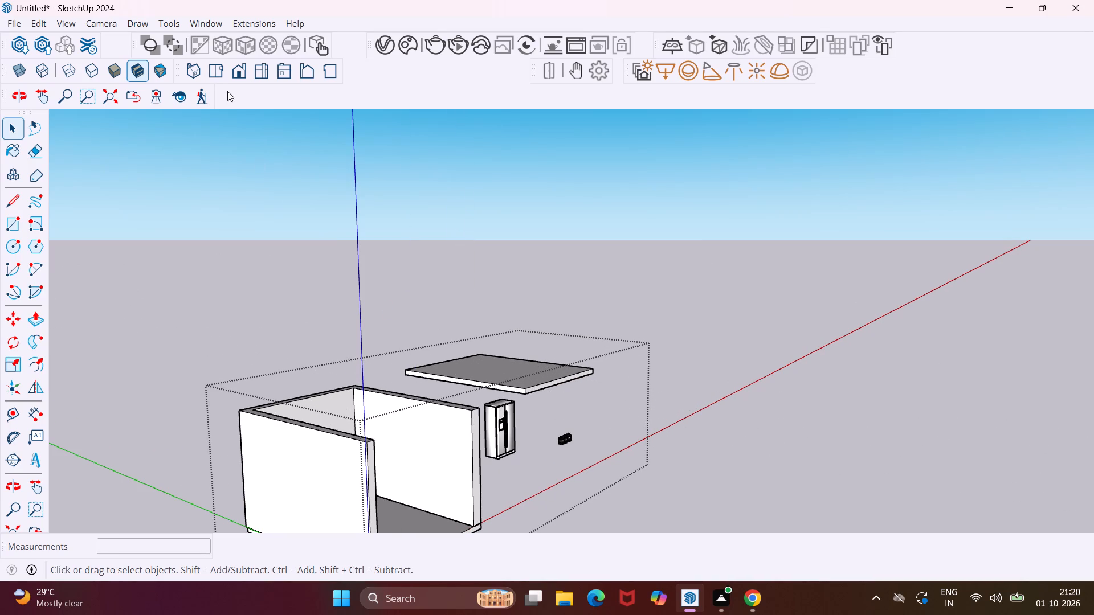
Reopen 3D Warehouse, load the 77 KB double-bowl Kitchen Sink with faucet directly into the model, and place it beside the canisters.
left_click(203, 22)
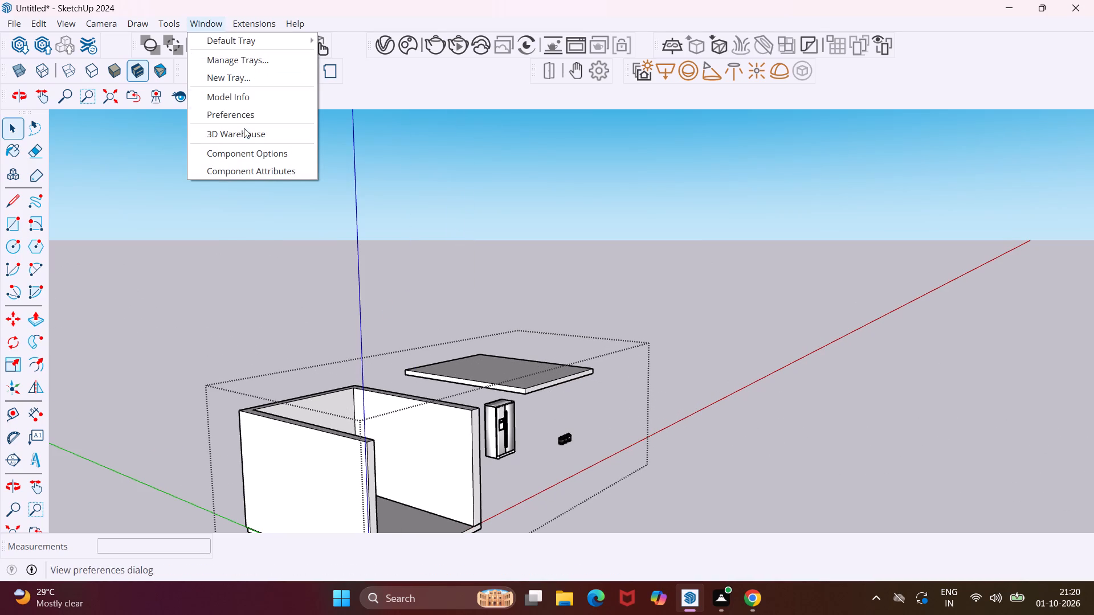
left_click(244, 128)
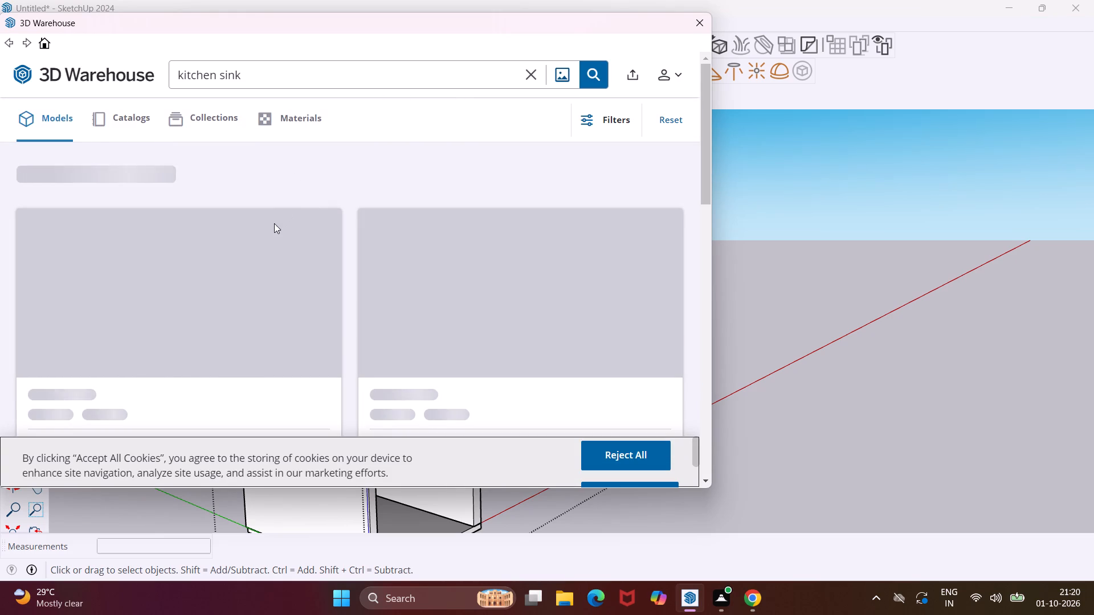
scroll(274, 223, "down", 12)
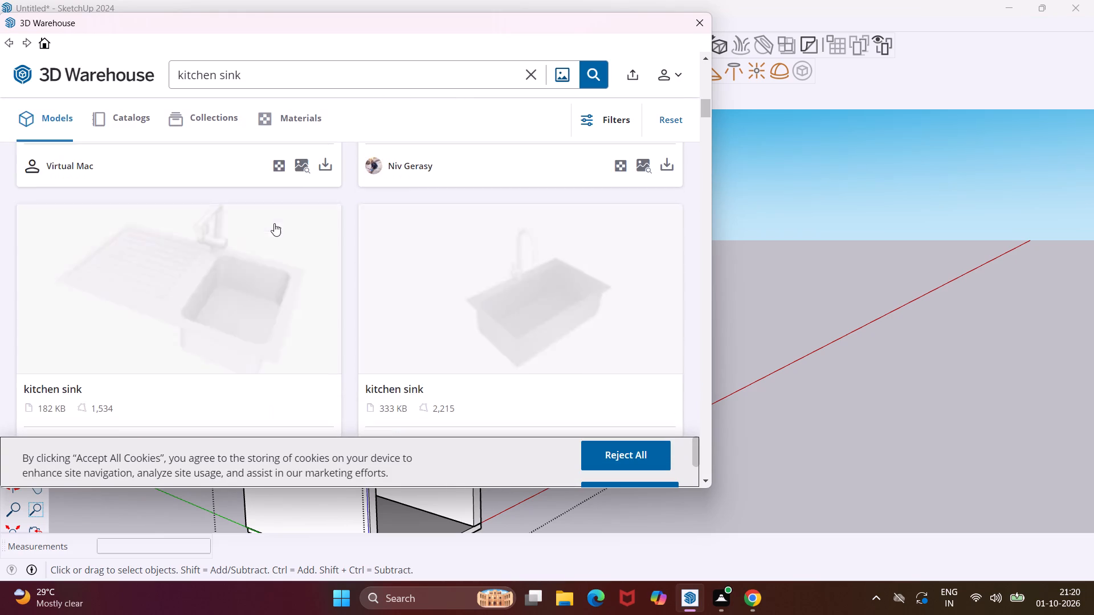
scroll(268, 224, "down", 14)
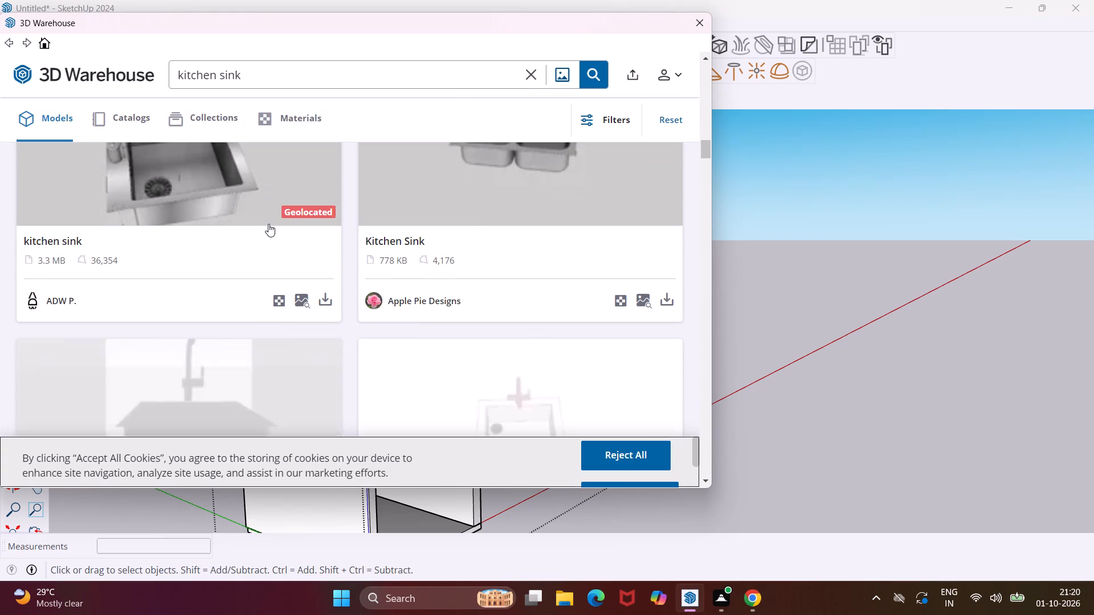
scroll(268, 224, "down", 8)
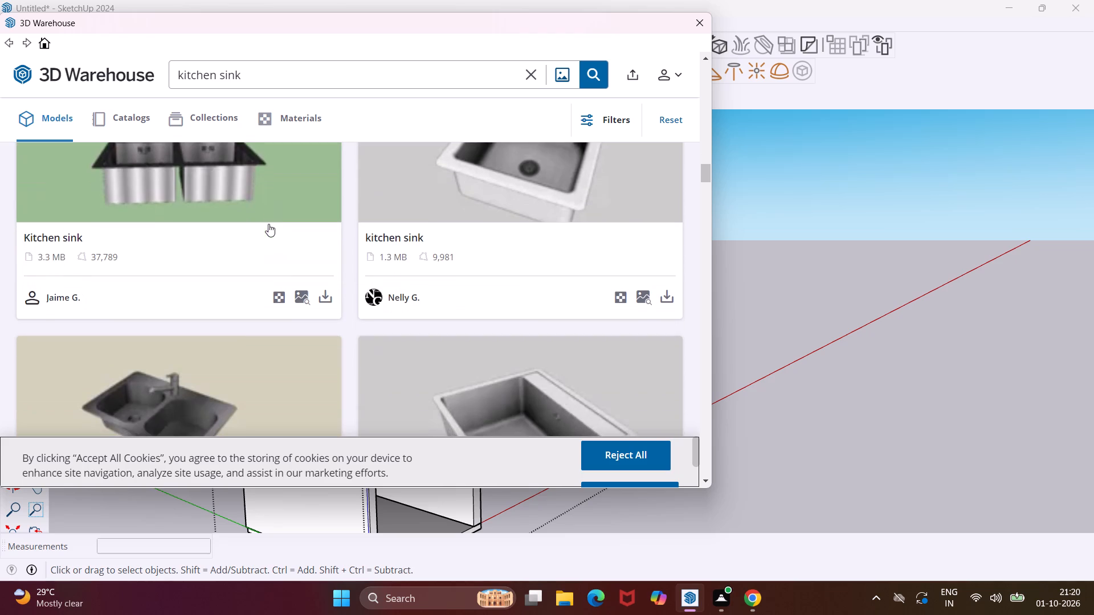
scroll(268, 224, "down", 4)
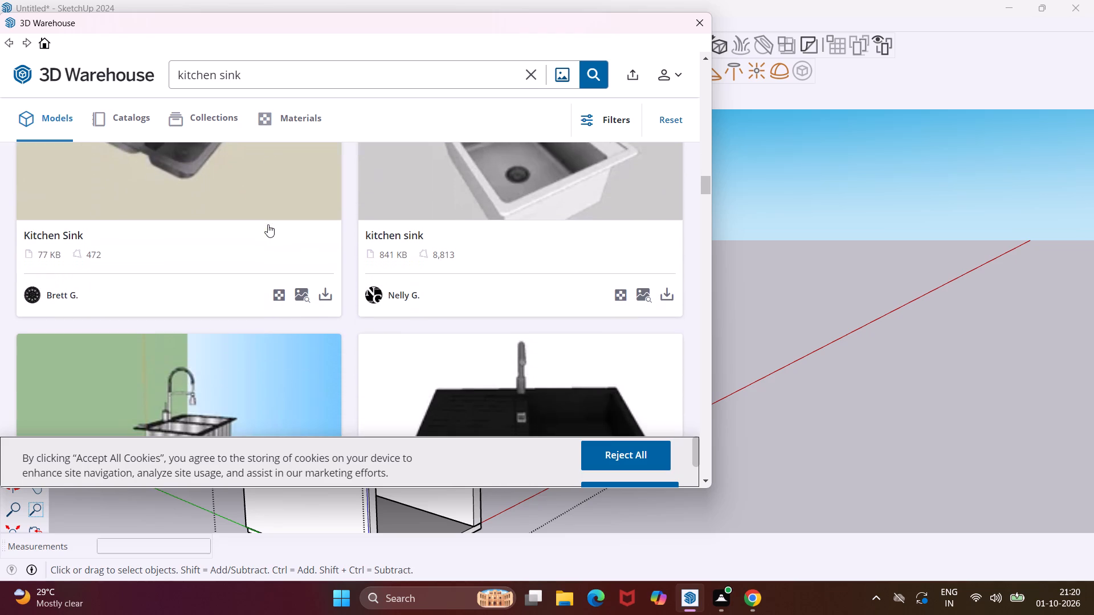
scroll(324, 271, "down", 1)
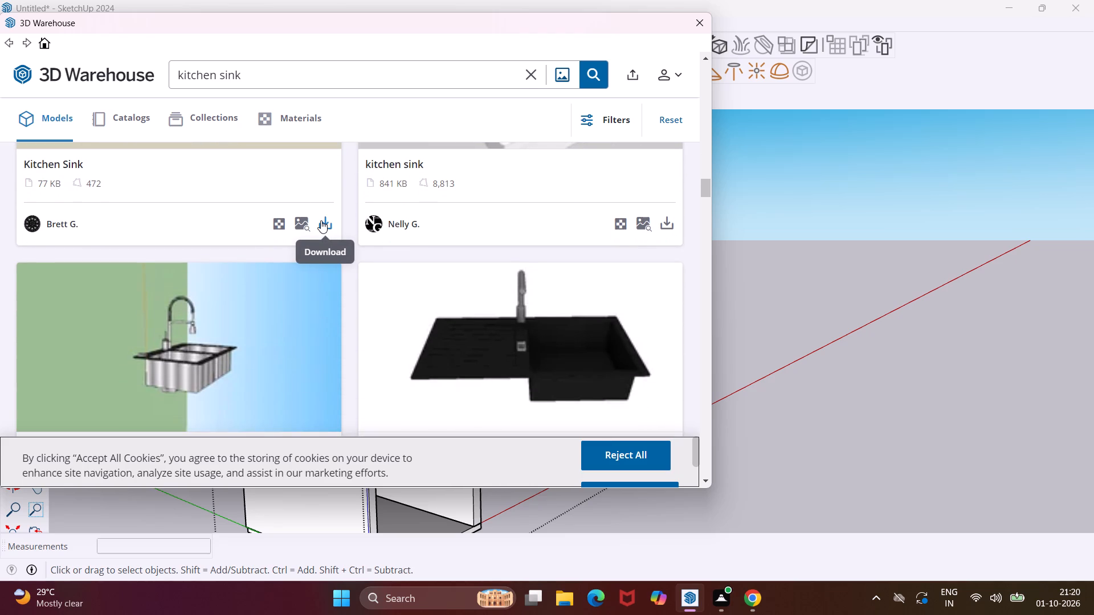
scroll(321, 220, "up", 3)
scroll(321, 220, "down", 2)
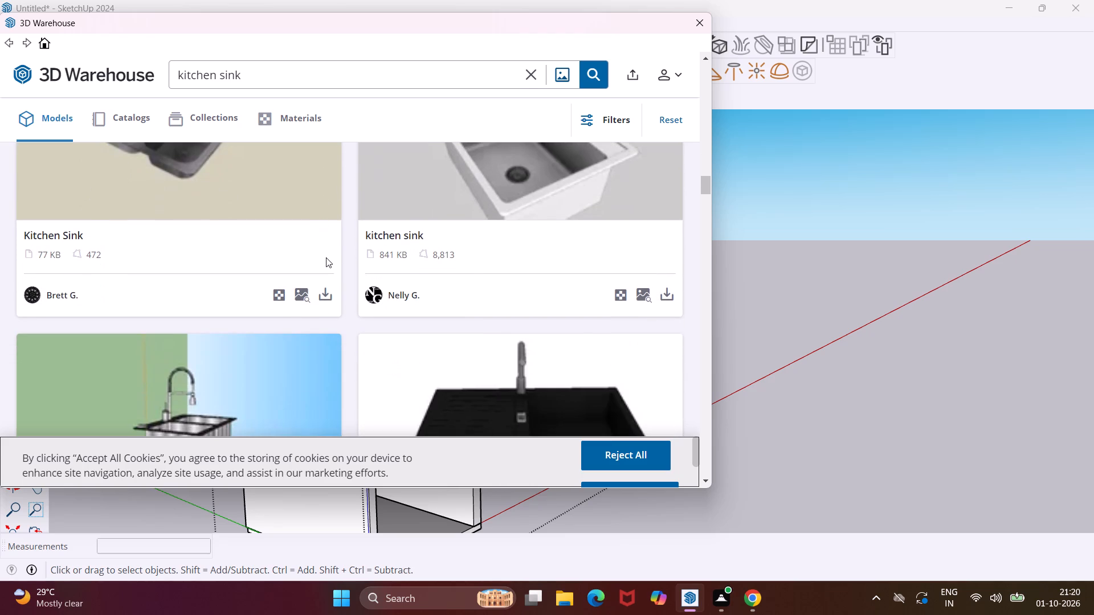
left_click(325, 289)
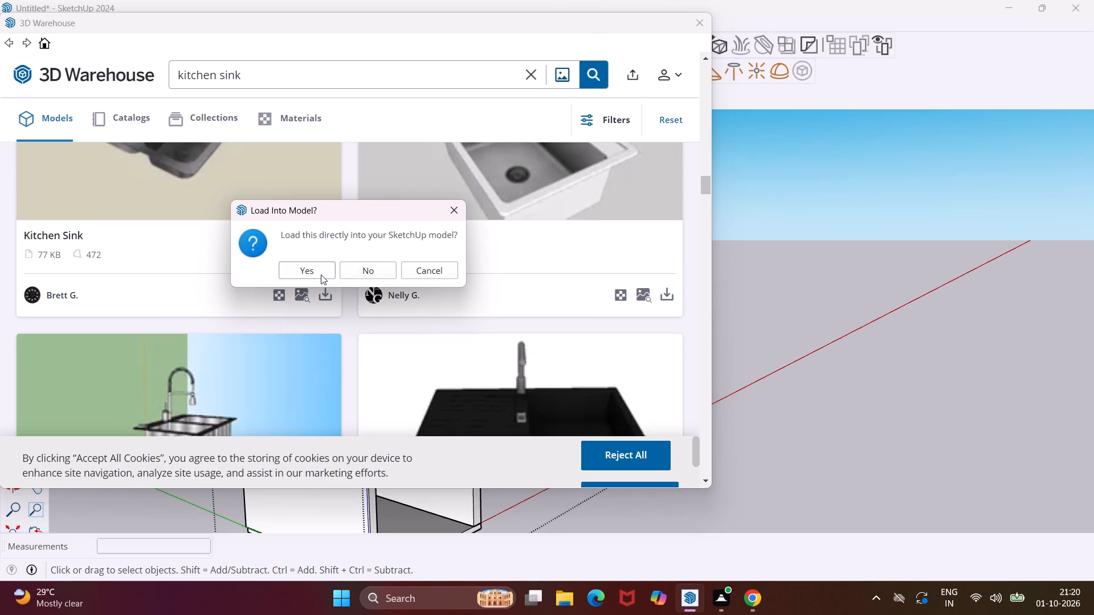
left_click(321, 274)
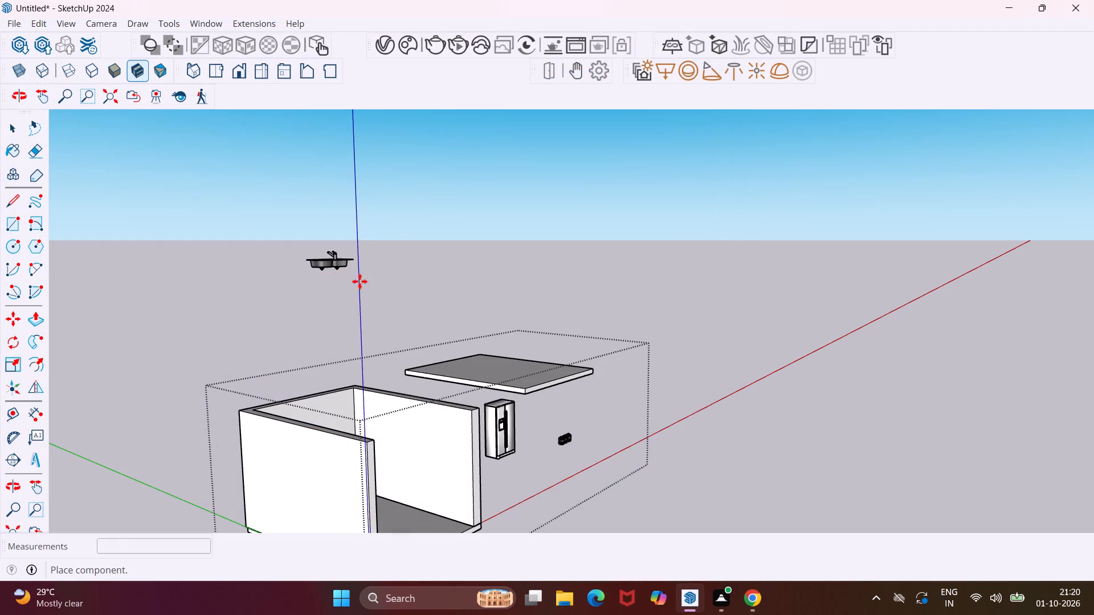
left_click(635, 477)
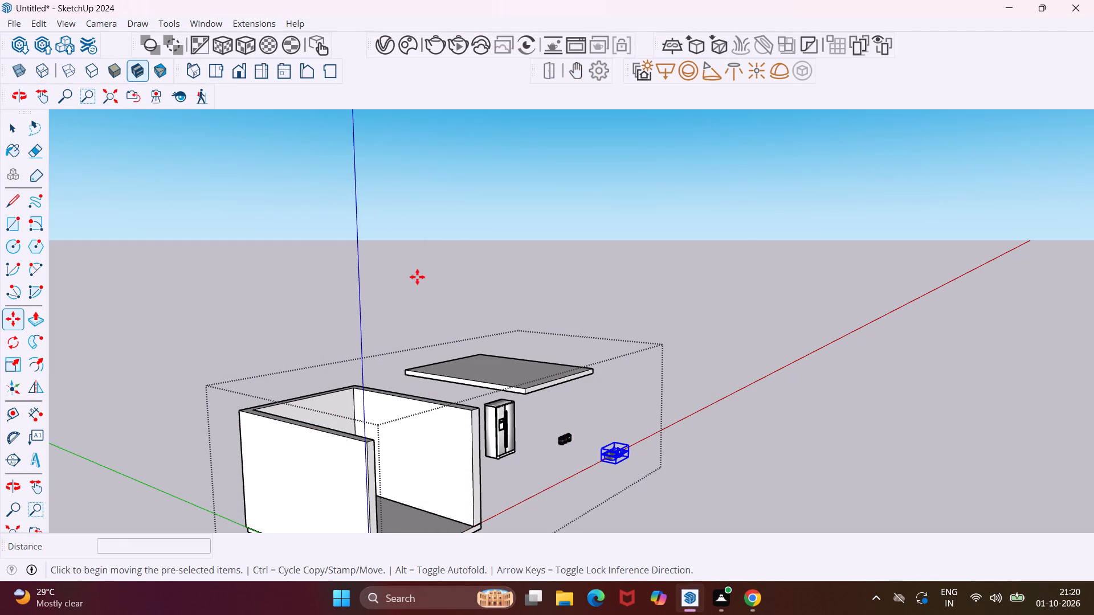
Reopen 3D Warehouse and search its models for "kitchen chimney".
left_click(214, 19)
left_click(242, 132)
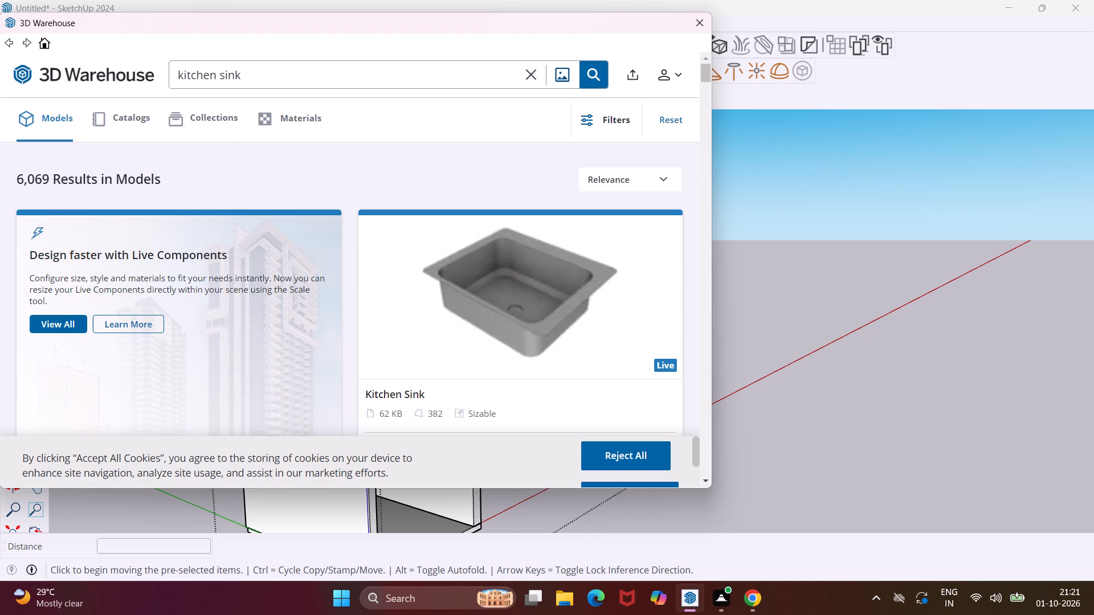
left_click(243, 69)
key("BackSpace")
key("BackSpace")
key("BackSpace")
key("BackSpace")
type("ch")
type("im")
type("ney")
key("Return")
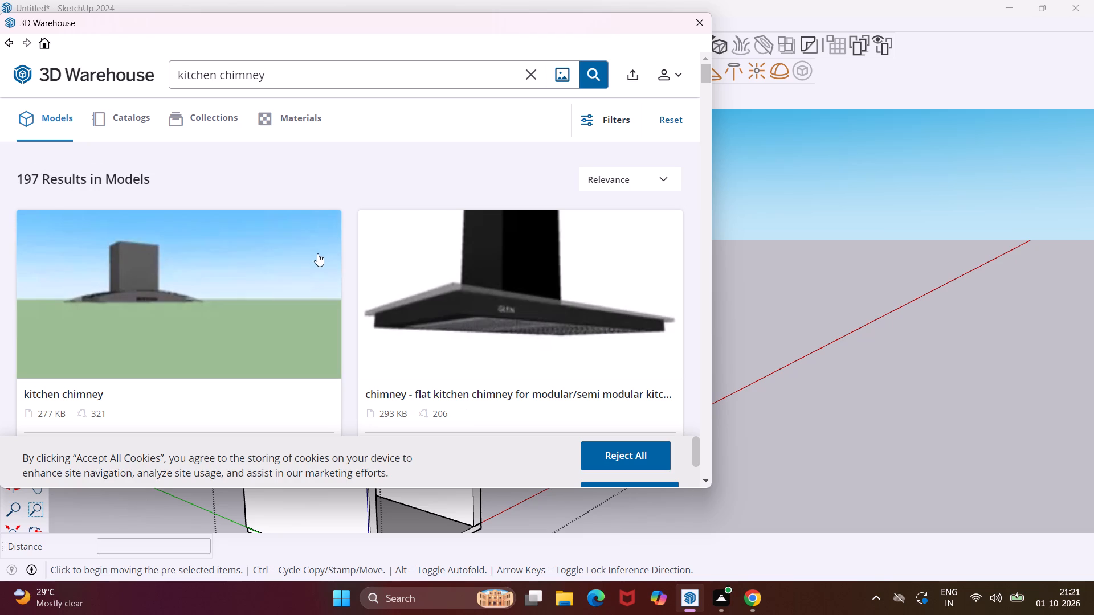
Look through the first batch of "kitchen chimney" models for a suitable range hood.
scroll(264, 250, "down", 3)
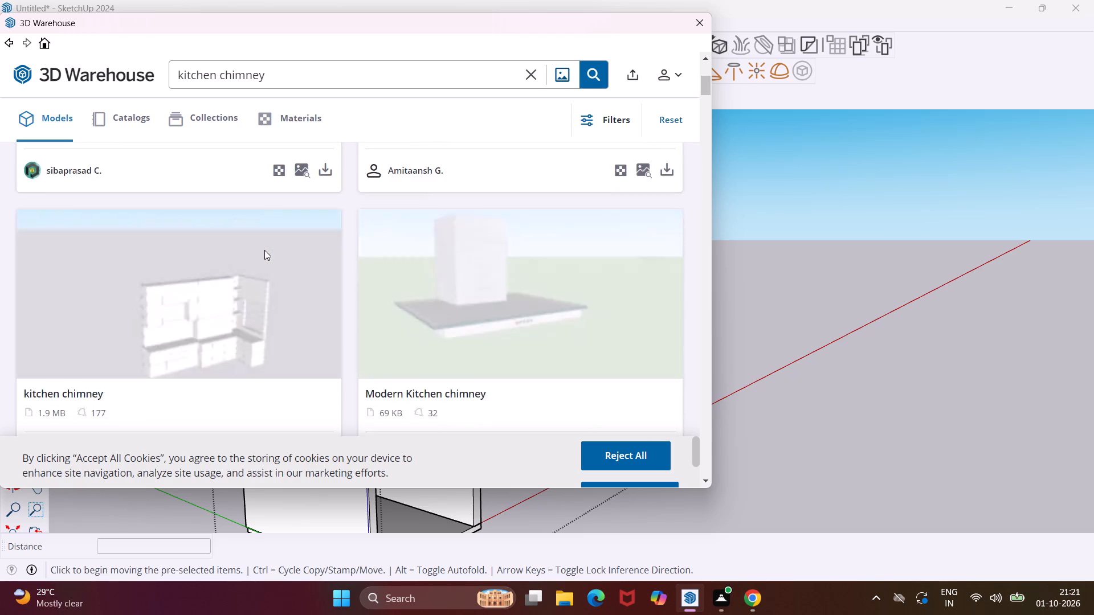
scroll(264, 250, "down", 8)
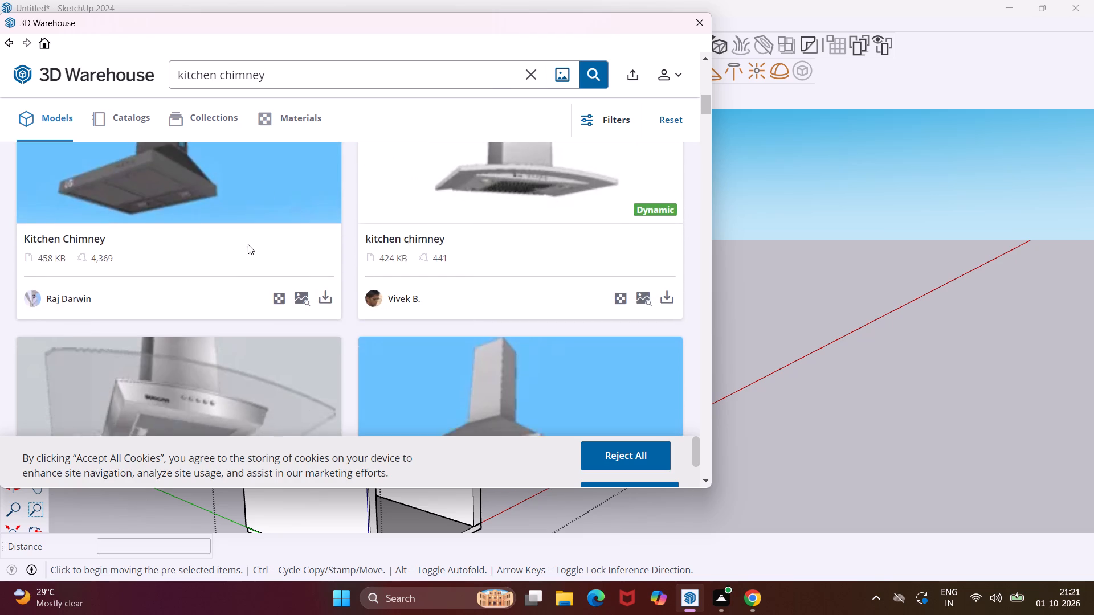
scroll(248, 244, "down", 10)
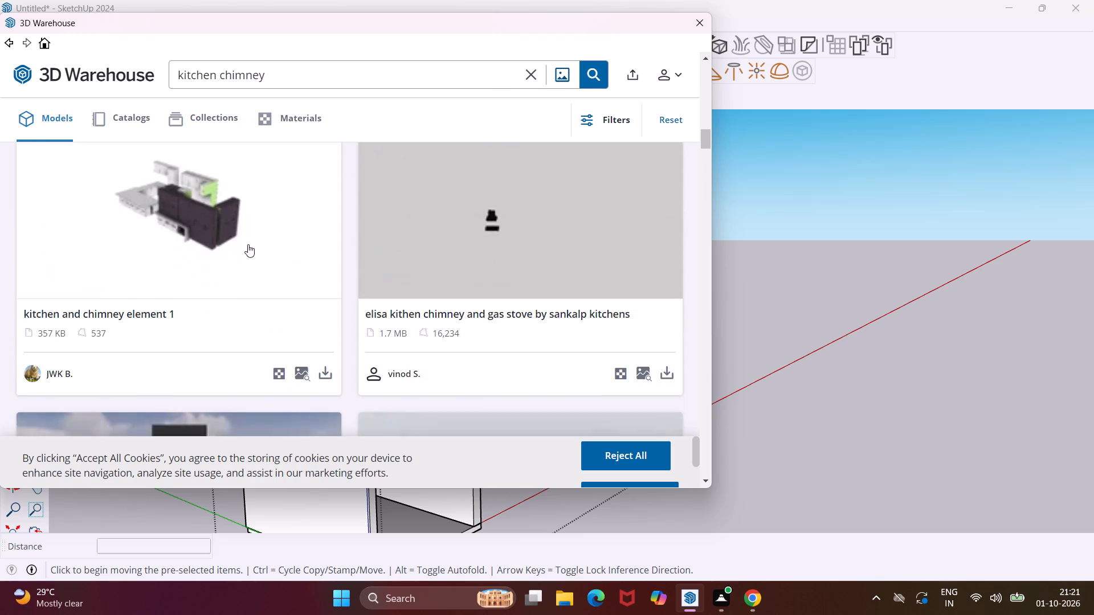
scroll(248, 244, "down", 11)
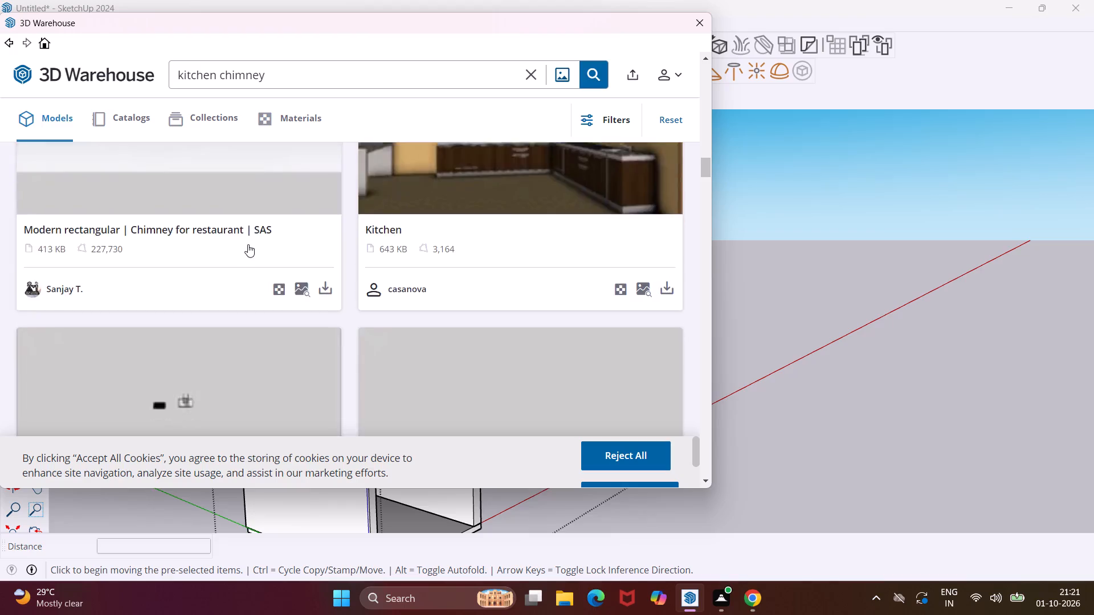
scroll(248, 244, "down", 10)
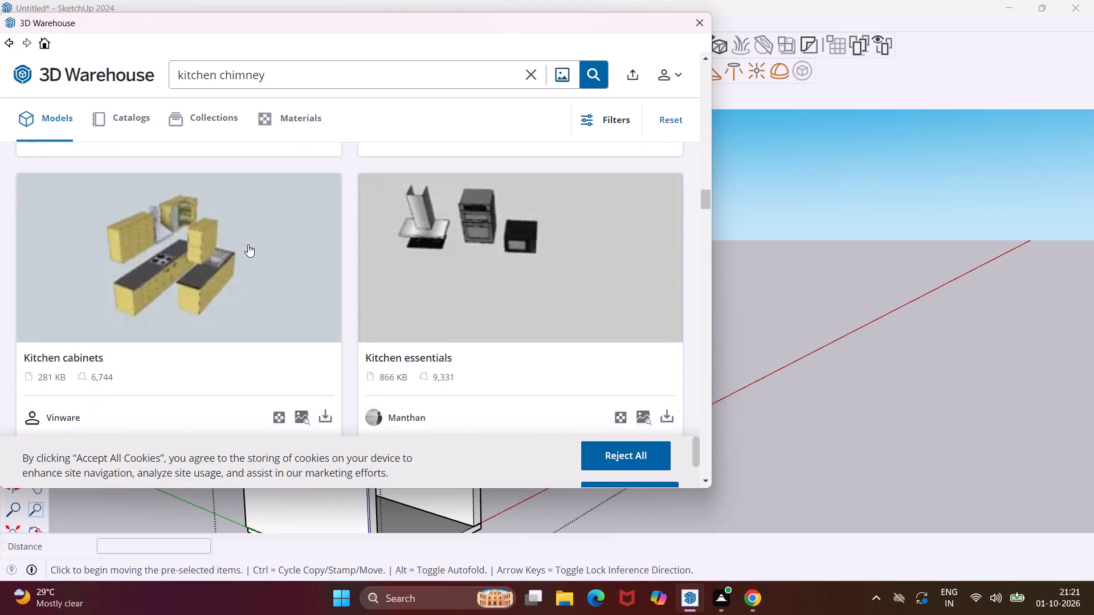
scroll(248, 244, "down", 13)
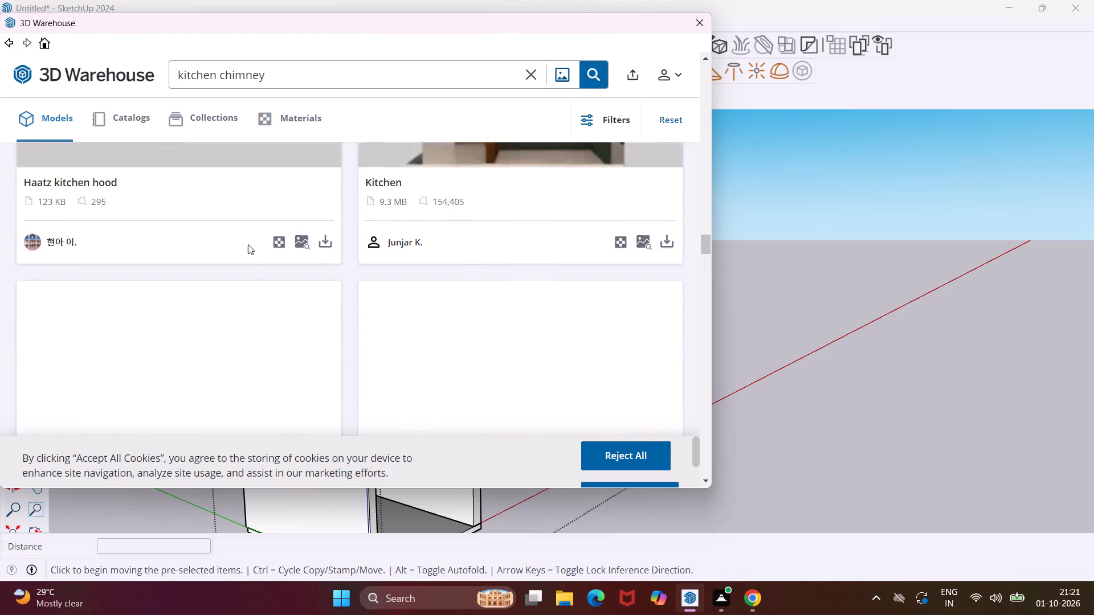
scroll(248, 244, "down", 11)
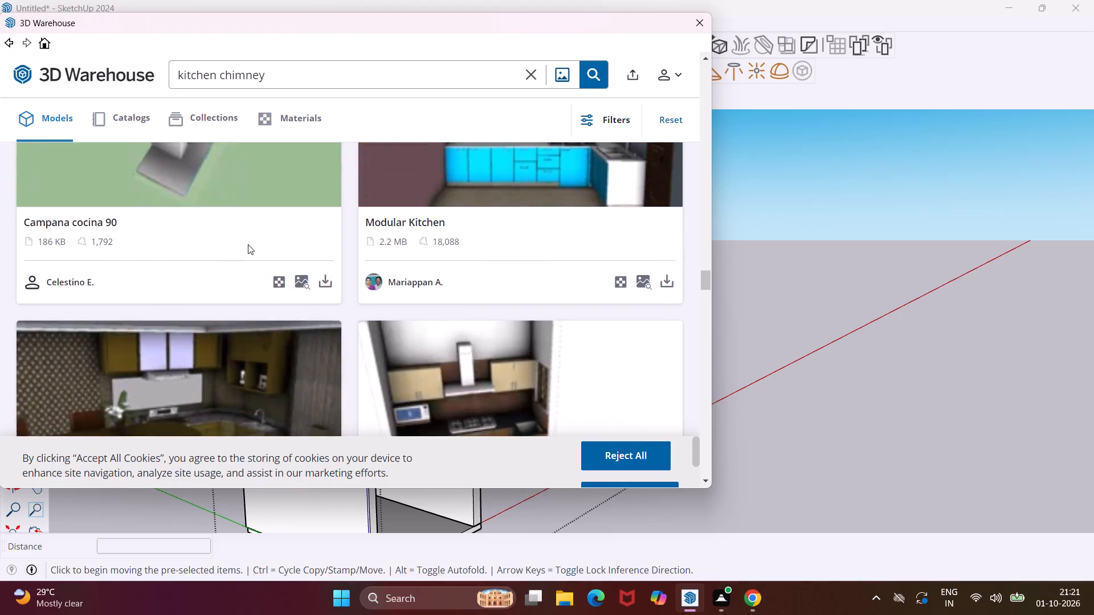
scroll(248, 244, "down", 11)
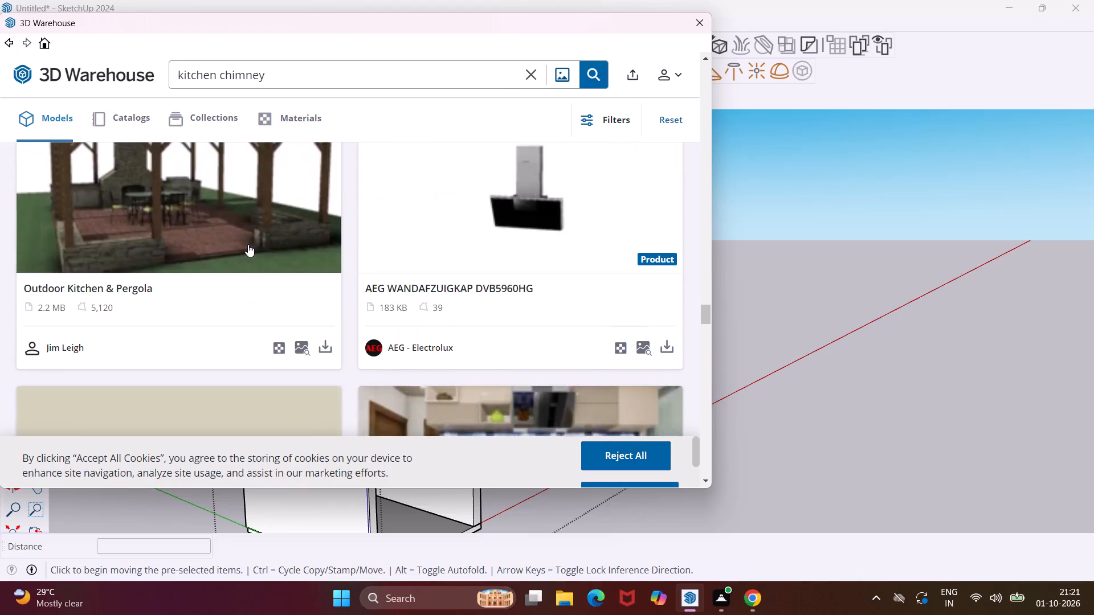
scroll(248, 244, "down", 17)
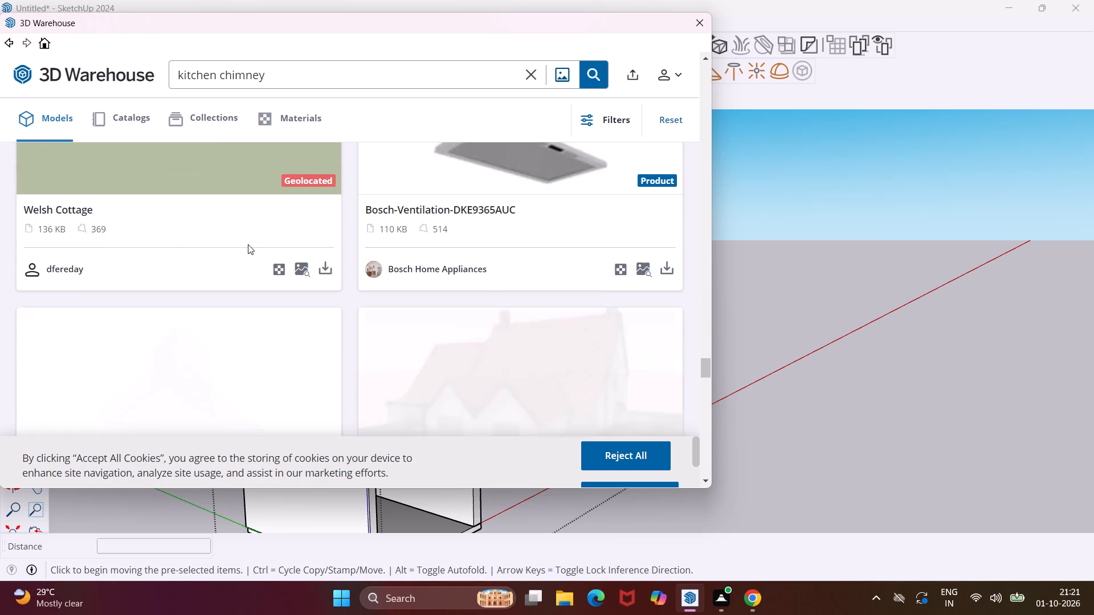
scroll(248, 244, "down", 9)
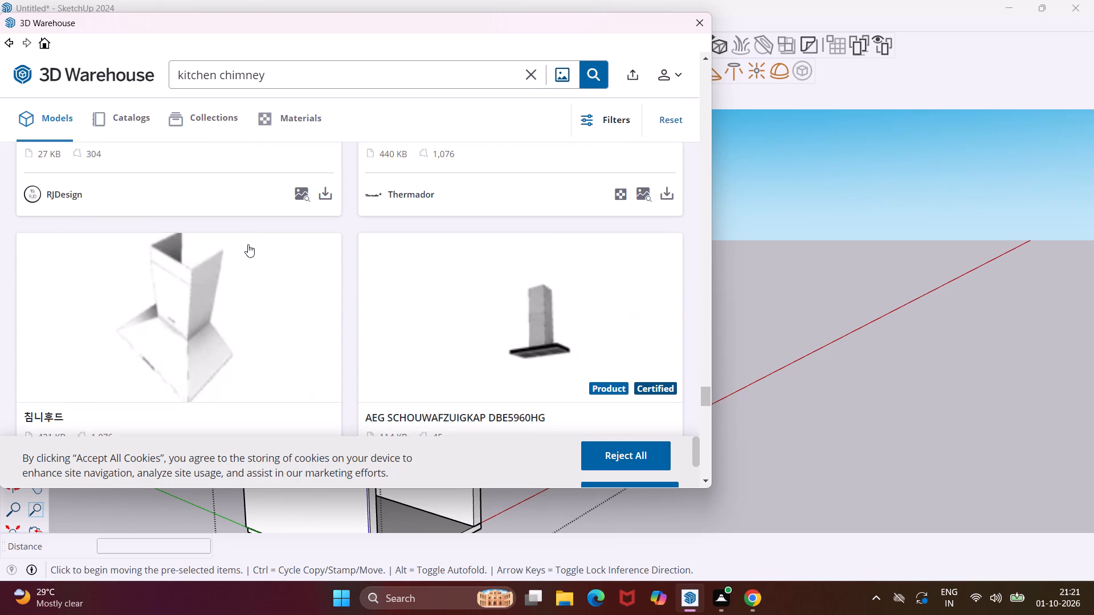
scroll(248, 244, "down", 18)
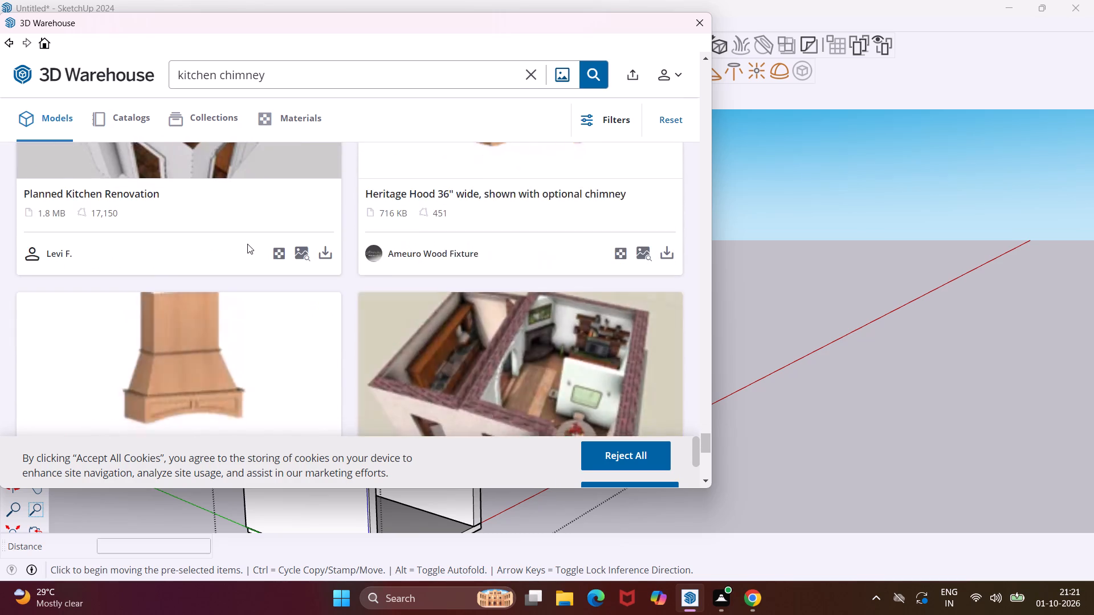
scroll(247, 244, "down", 11)
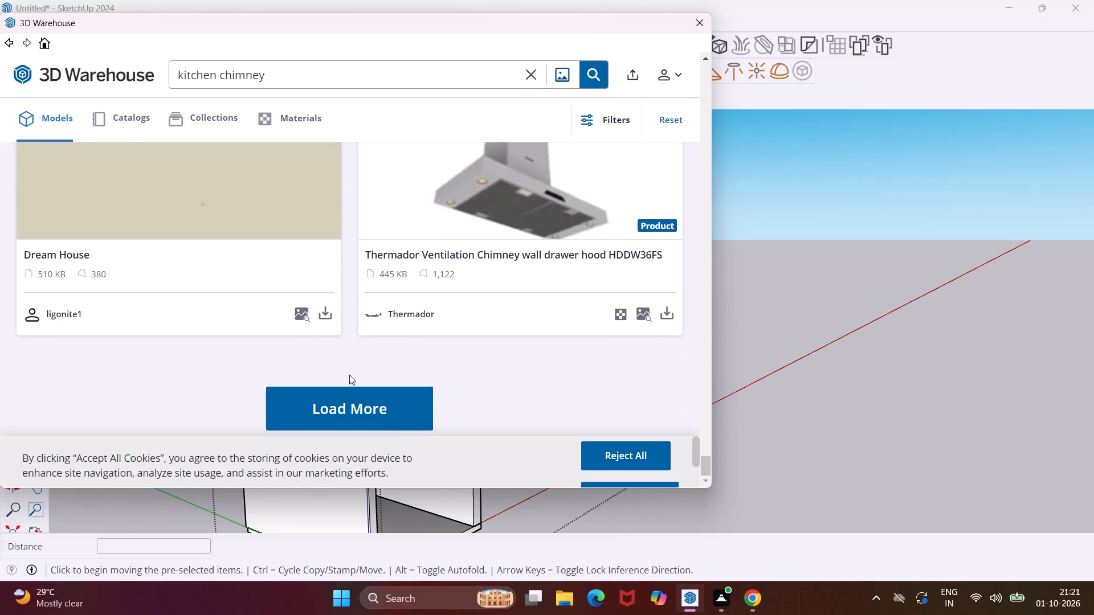
Load a second batch of "kitchen chimney" models and look through it for a suitable range hood.
left_click(358, 399)
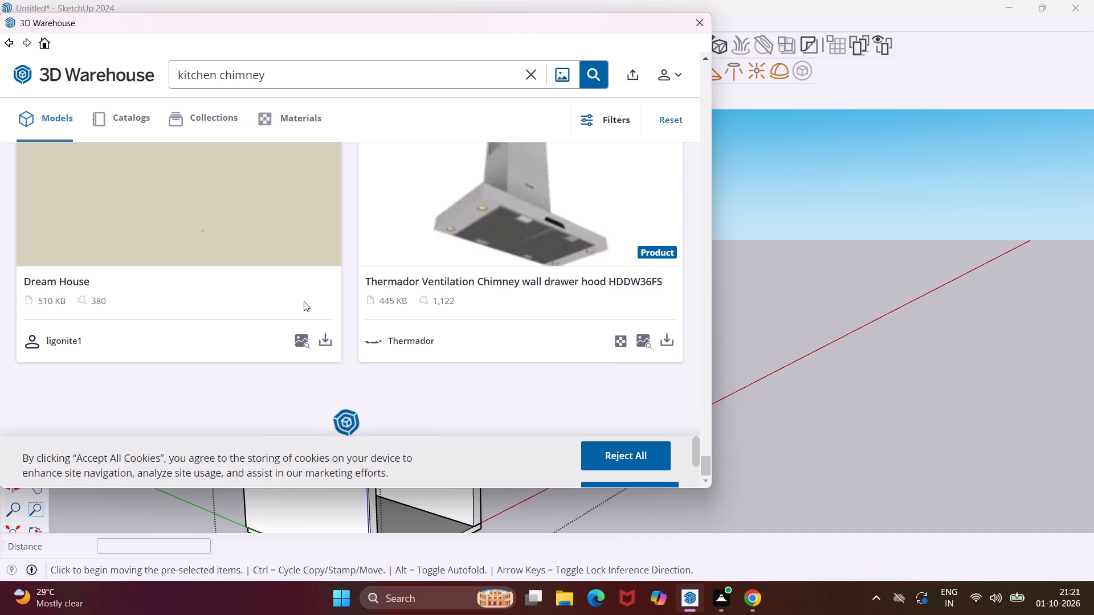
scroll(295, 251, "down", 5)
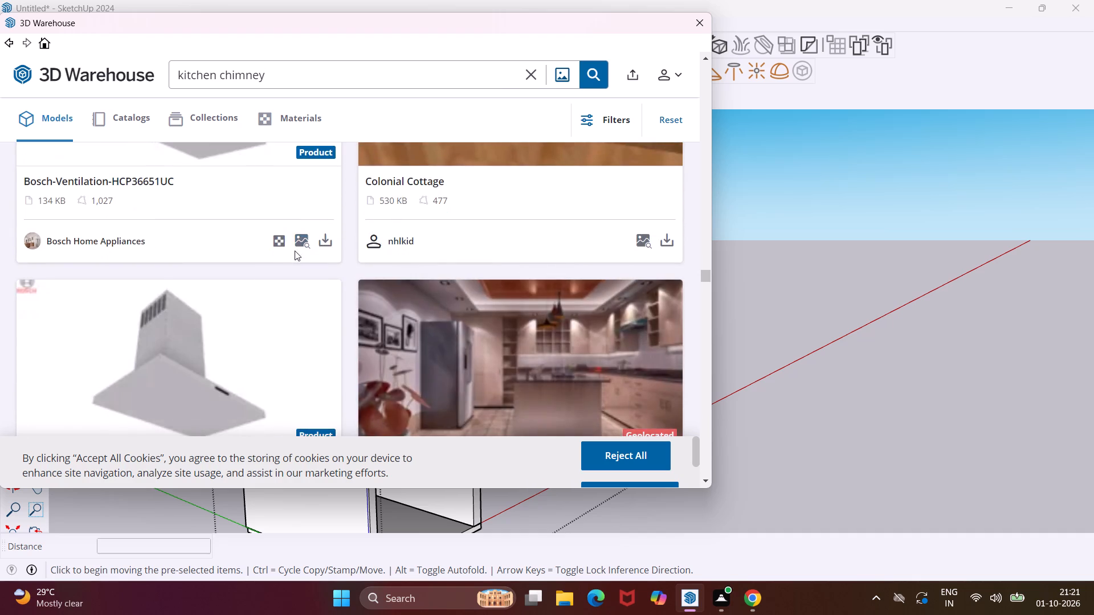
scroll(295, 251, "down", 15)
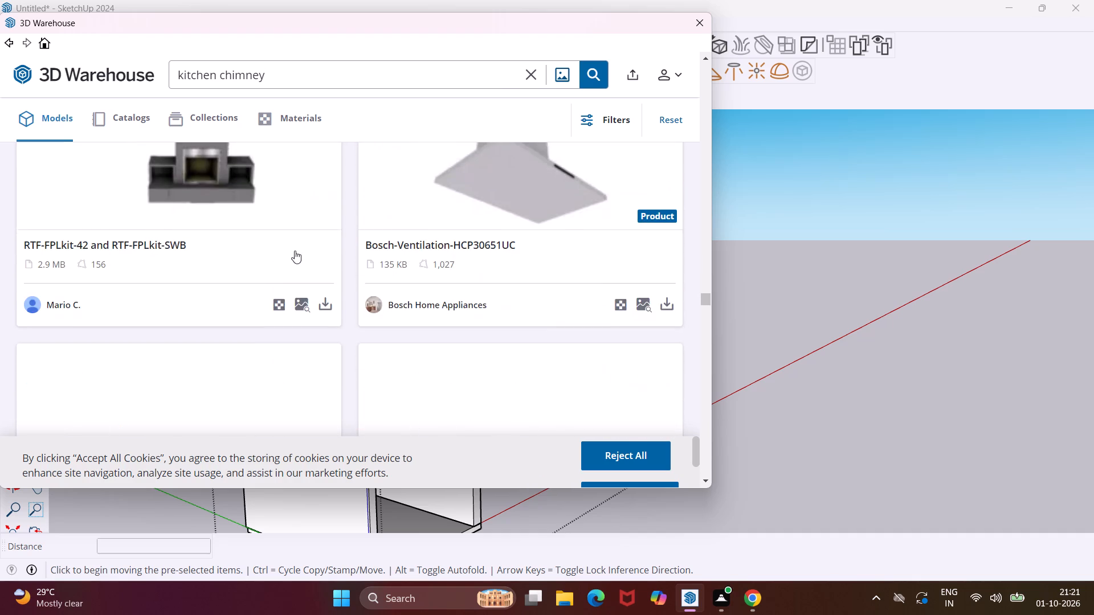
scroll(295, 251, "down", 10)
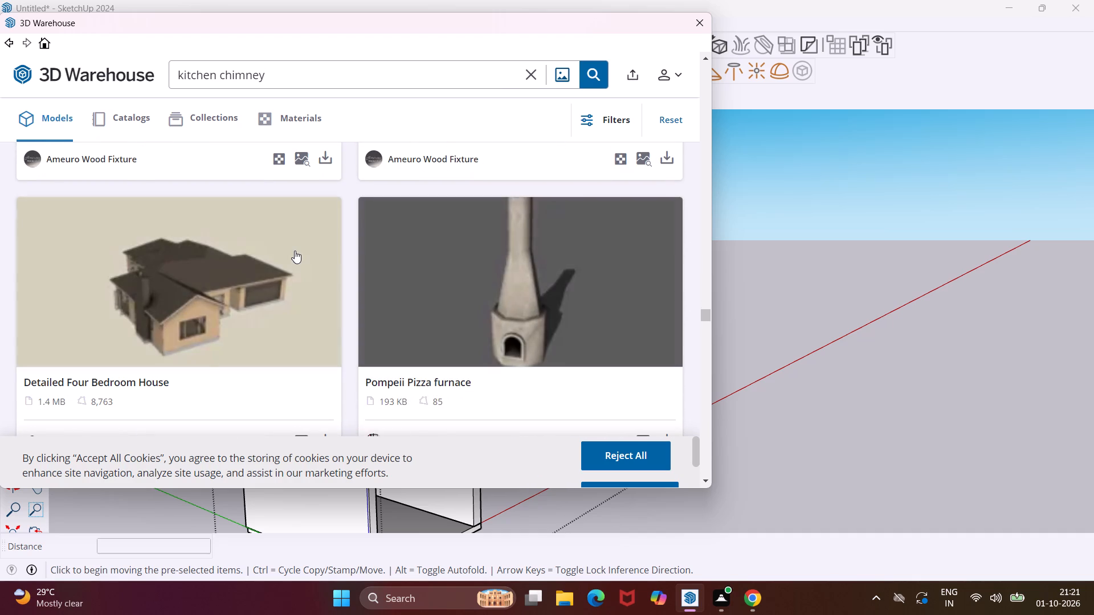
scroll(295, 251, "down", 15)
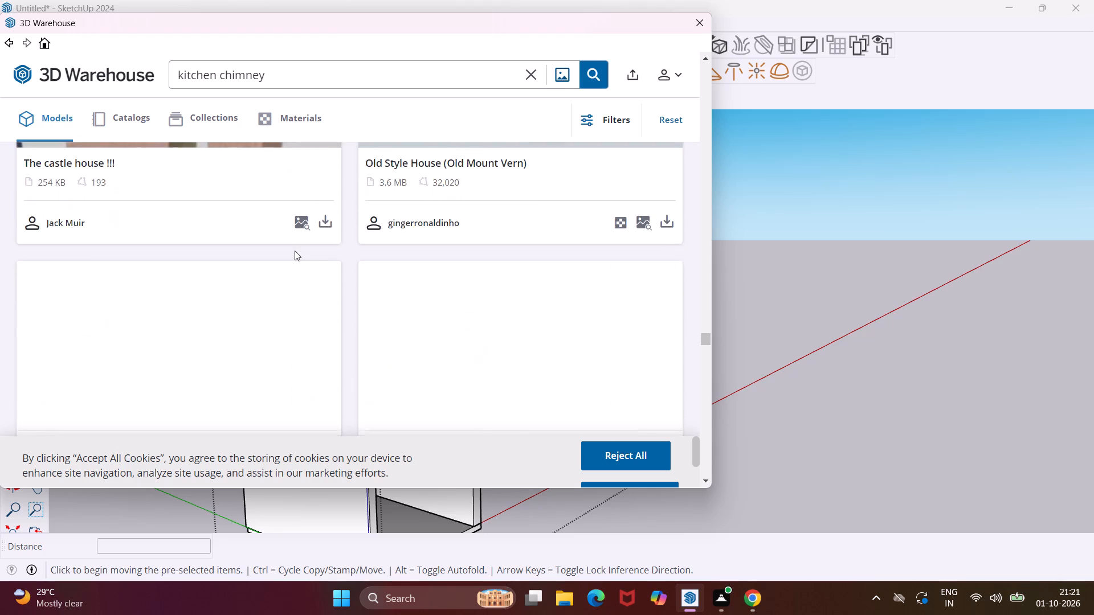
scroll(295, 251, "down", 15)
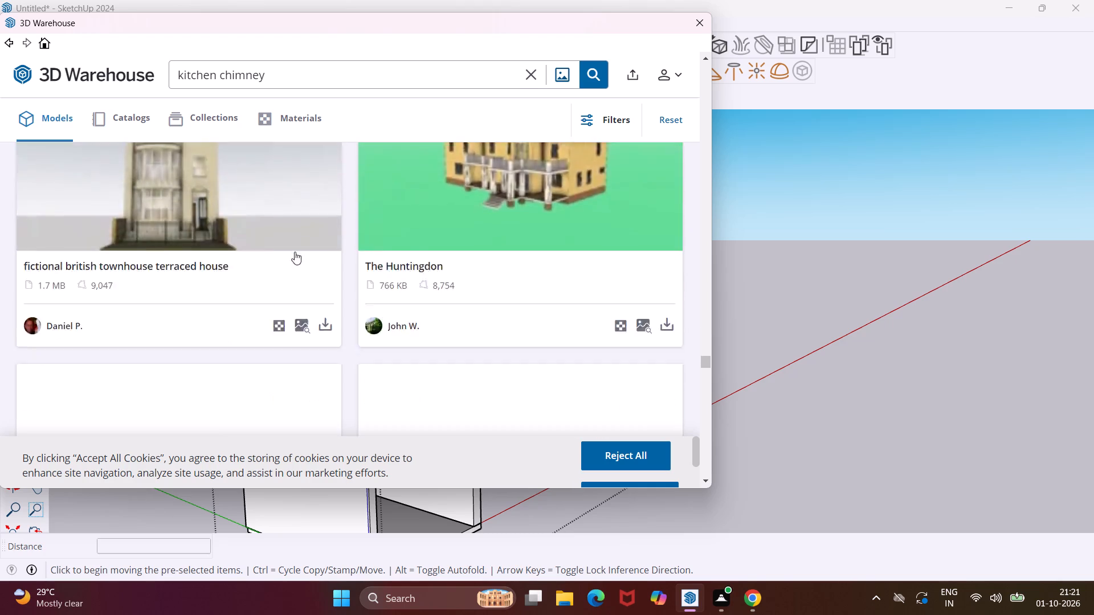
scroll(295, 252, "down", 15)
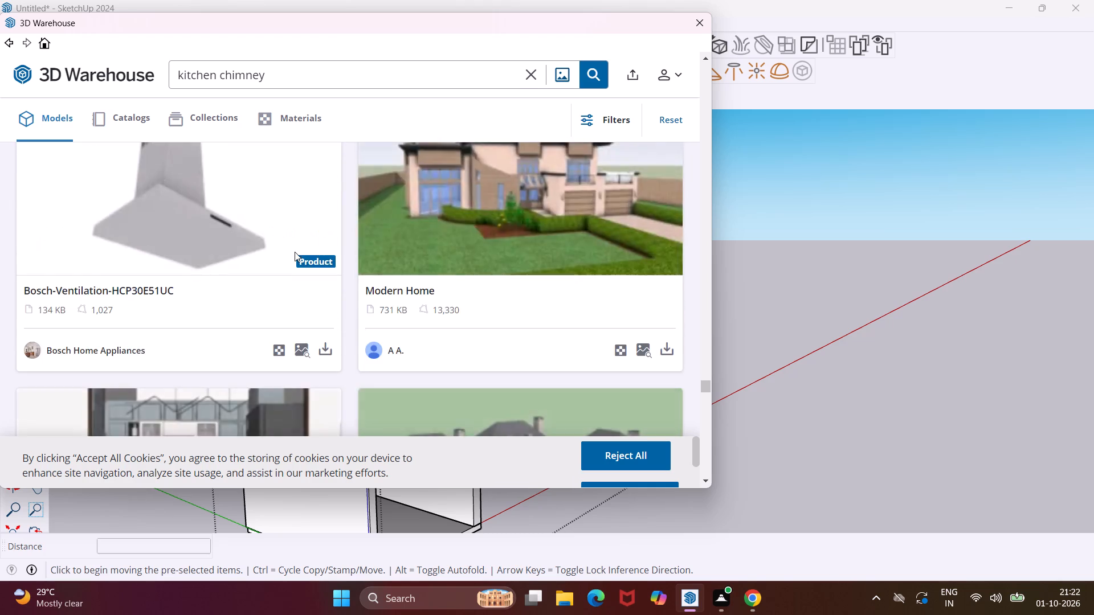
scroll(295, 252, "down", 15)
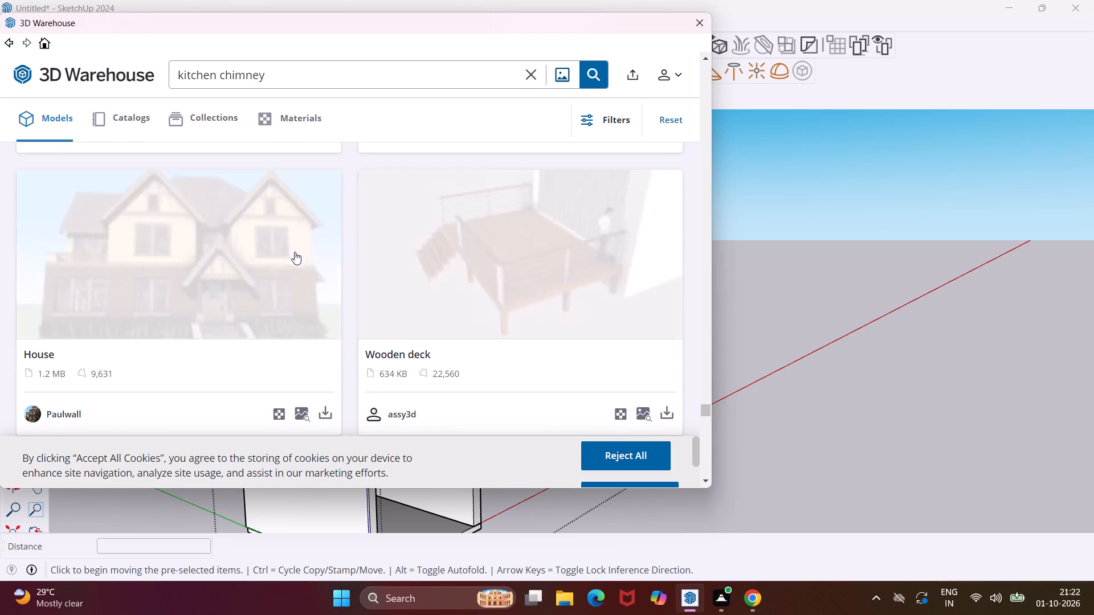
scroll(295, 252, "down", 12)
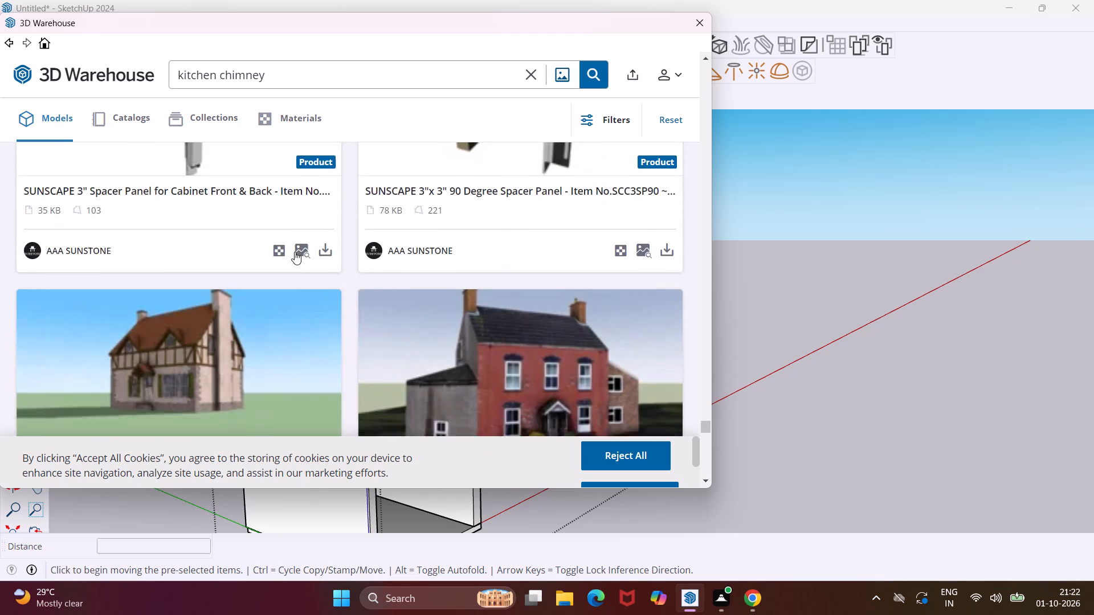
scroll(295, 252, "down", 15)
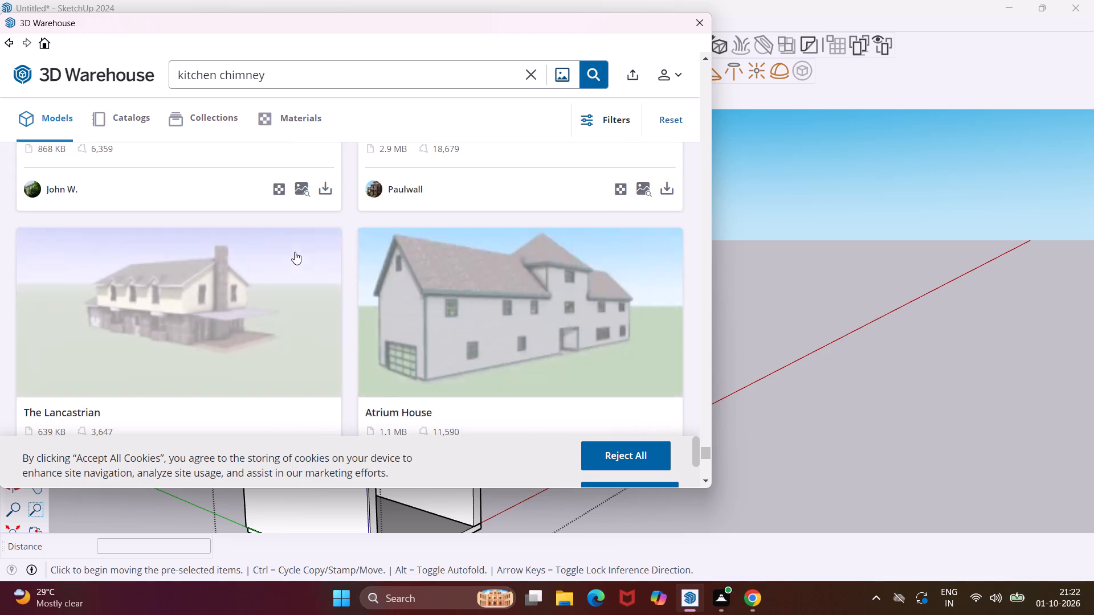
scroll(295, 252, "down", 14)
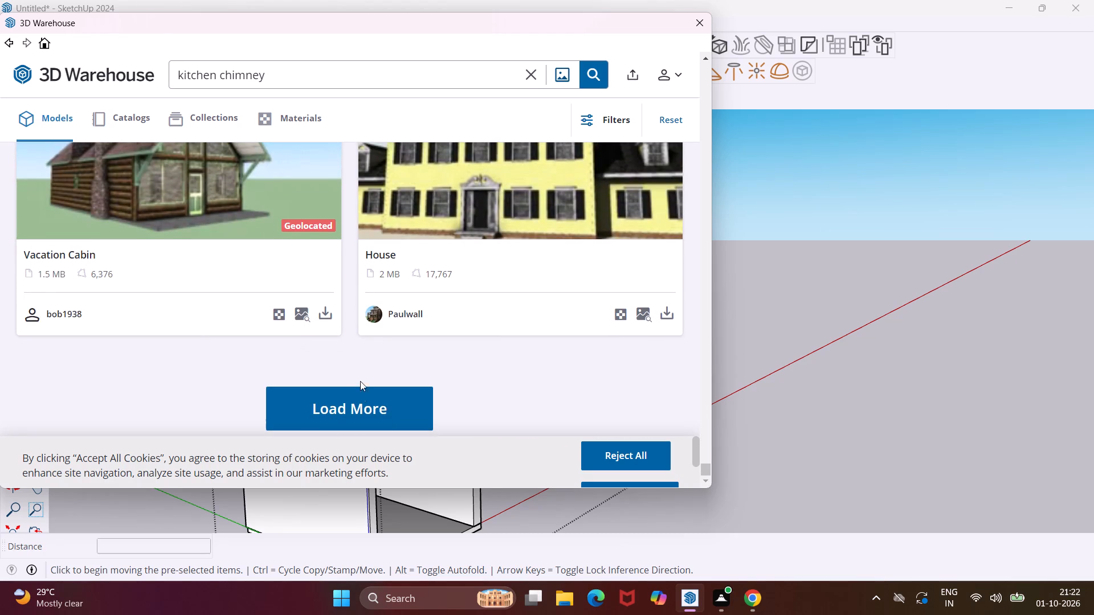
Load a third batch of "kitchen chimney" models and examine it for a usable range hood.
left_click(363, 390)
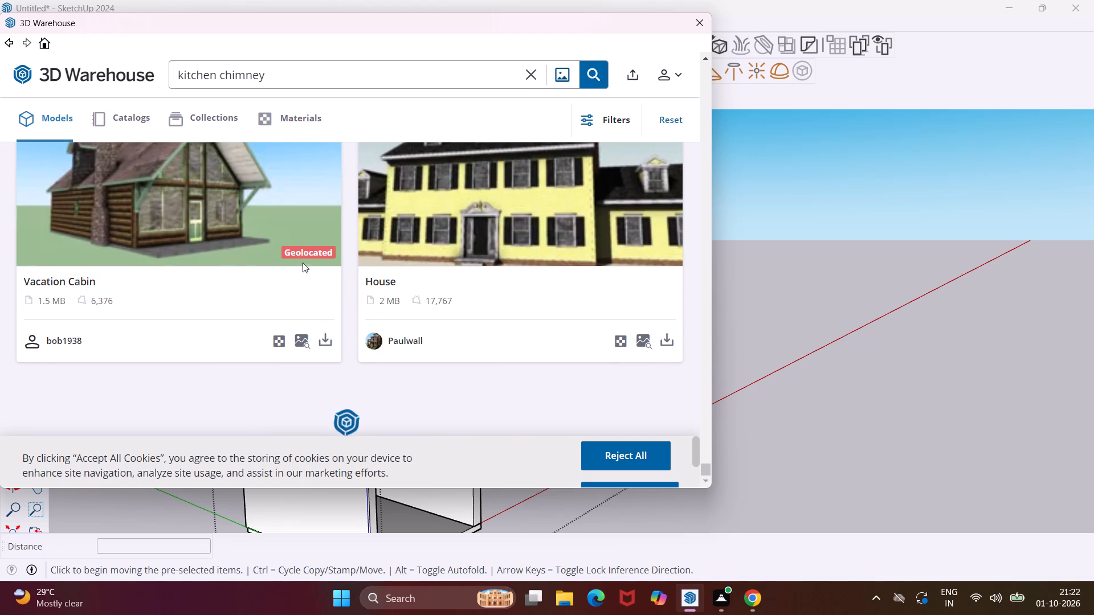
scroll(312, 288, "down", 6)
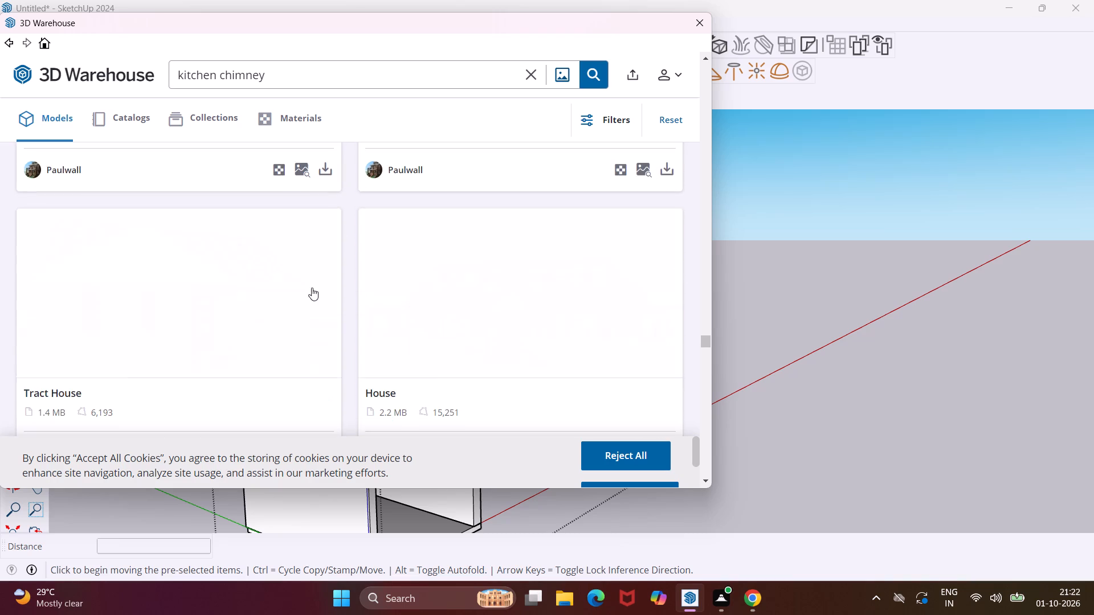
scroll(312, 288, "down", 16)
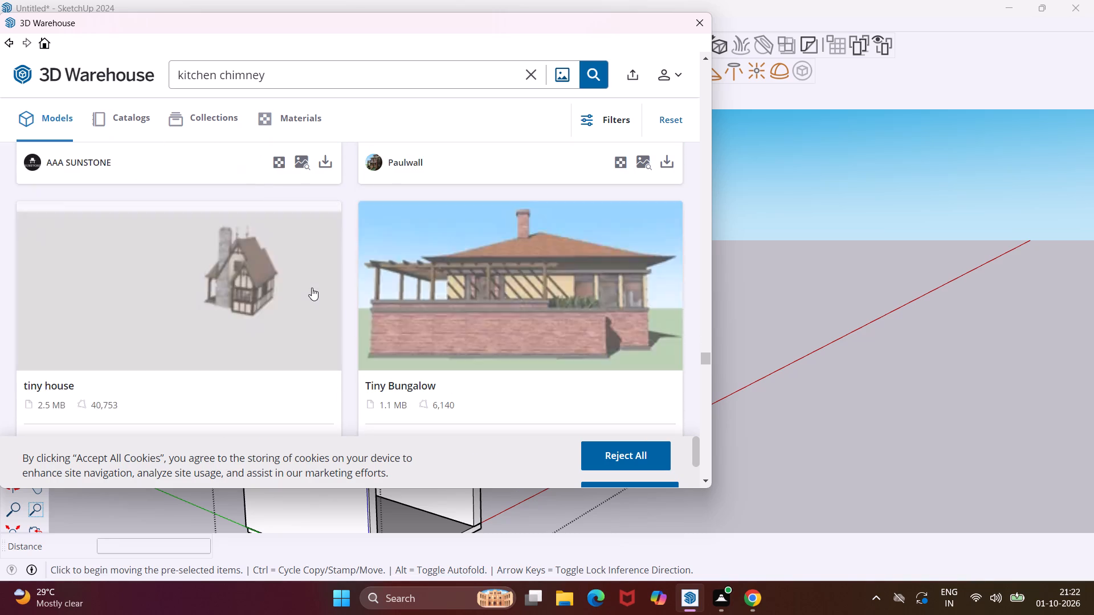
scroll(312, 288, "down", 20)
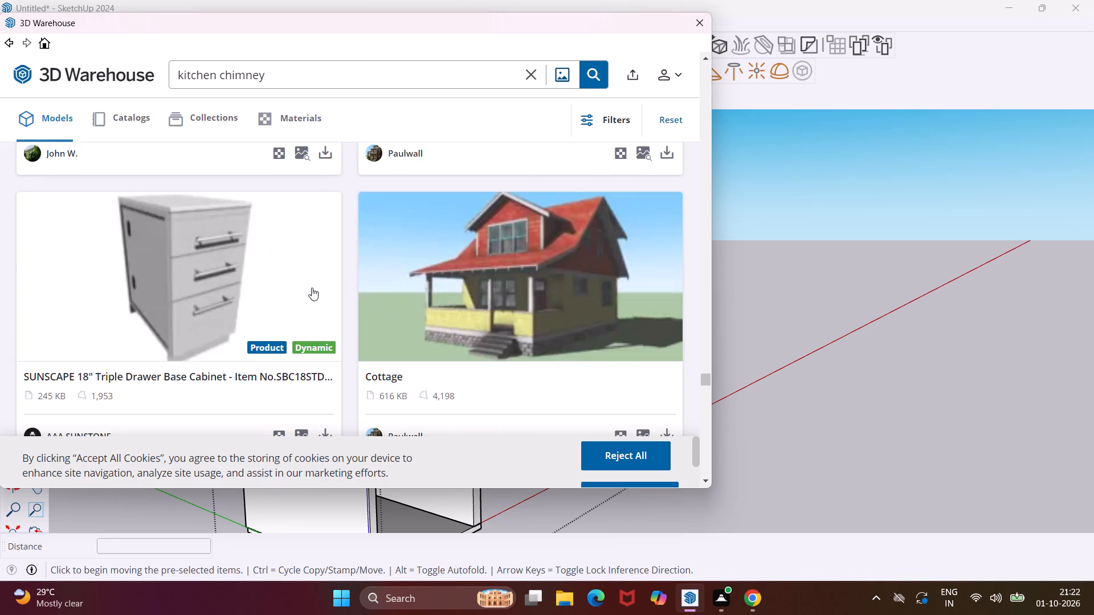
scroll(312, 288, "down", 16)
scroll(312, 288, "down", 5)
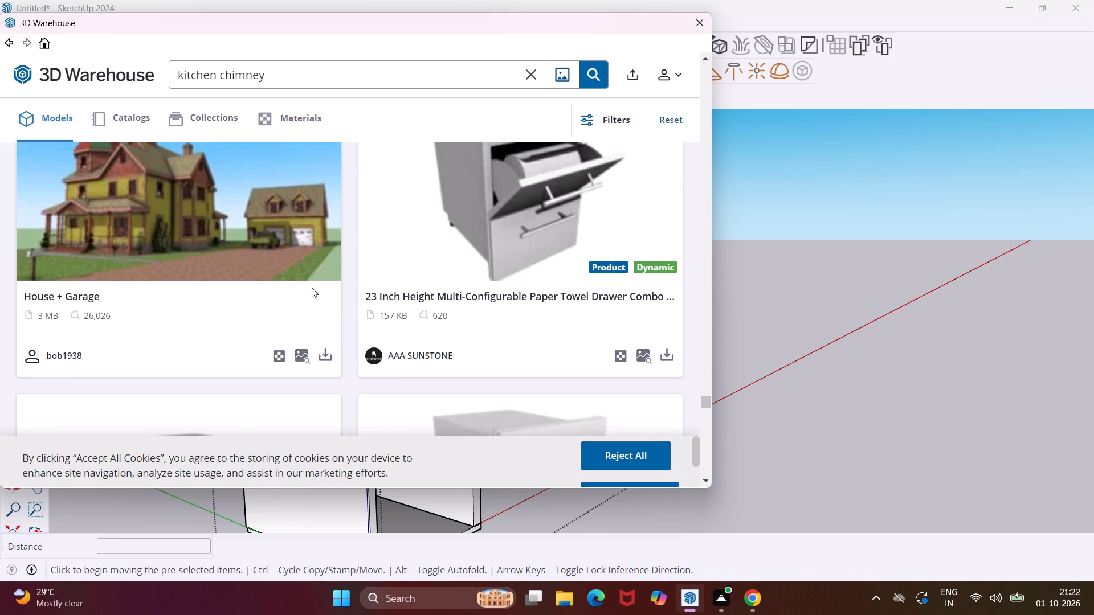
scroll(312, 288, "up", 5)
scroll(312, 288, "down", 8)
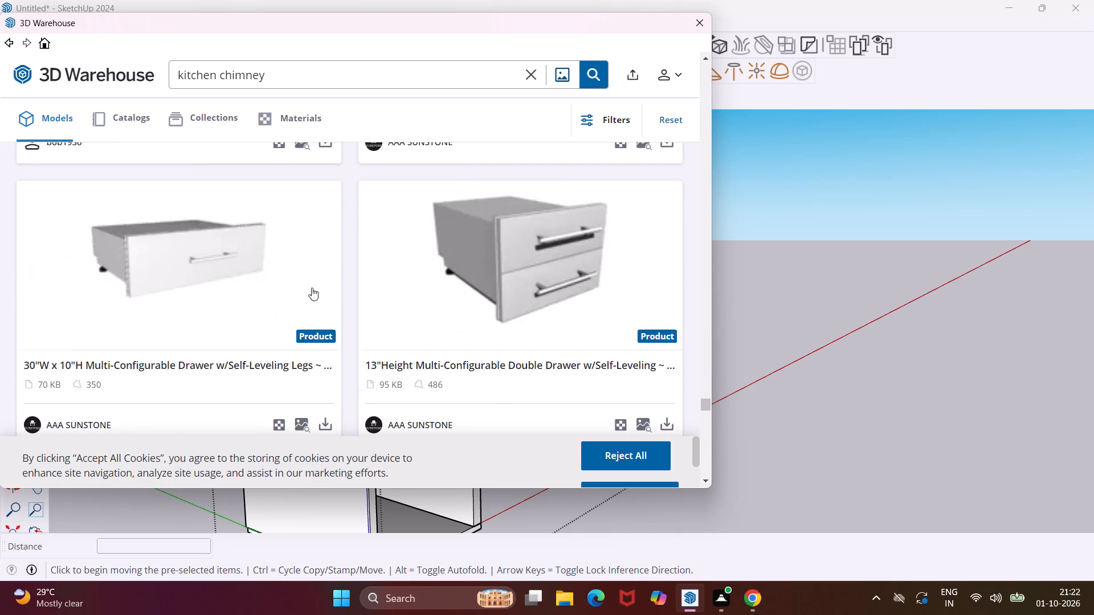
scroll(312, 288, "down", 6)
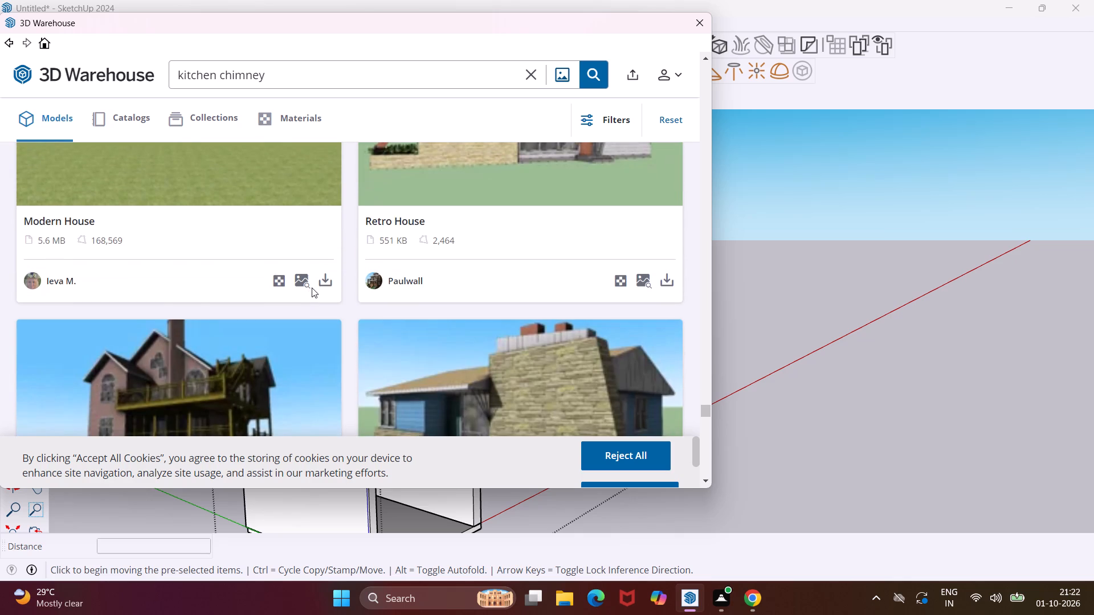
scroll(312, 288, "up", 6)
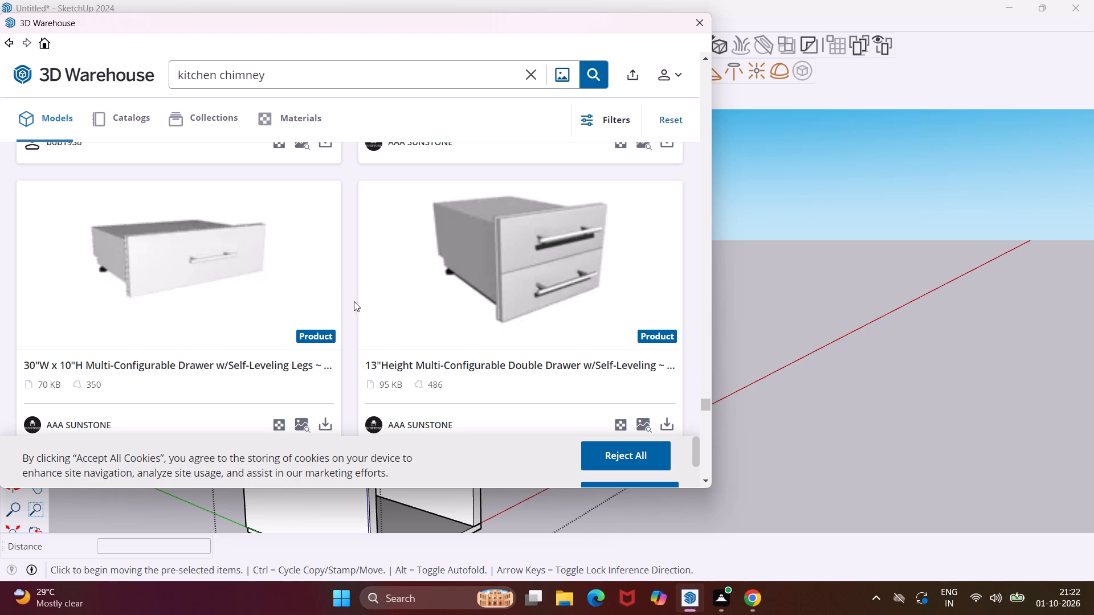
scroll(333, 269, "down", 6)
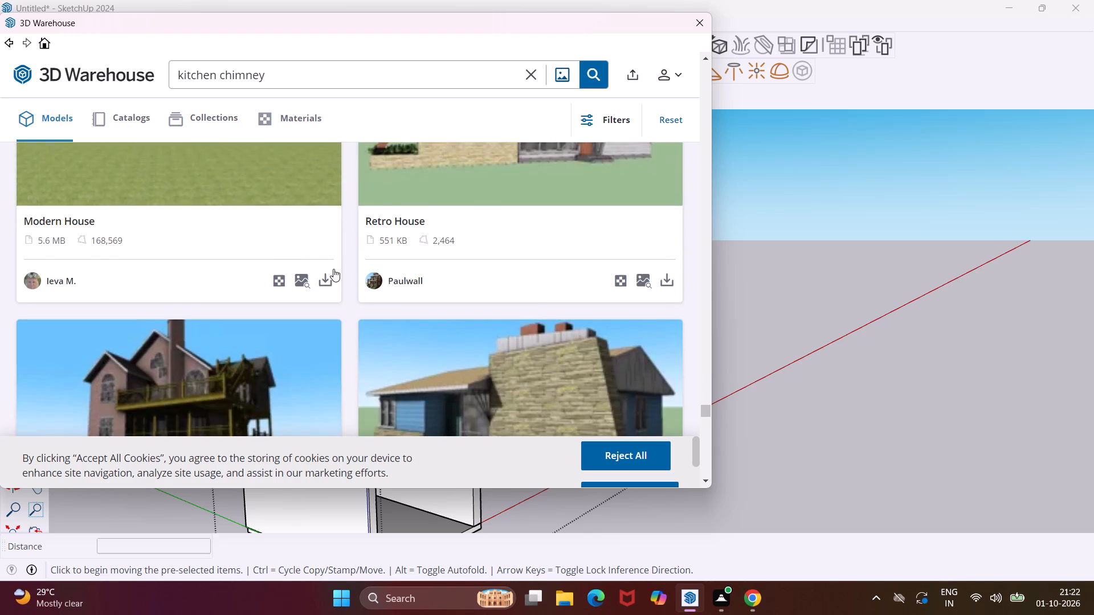
scroll(333, 269, "down", 17)
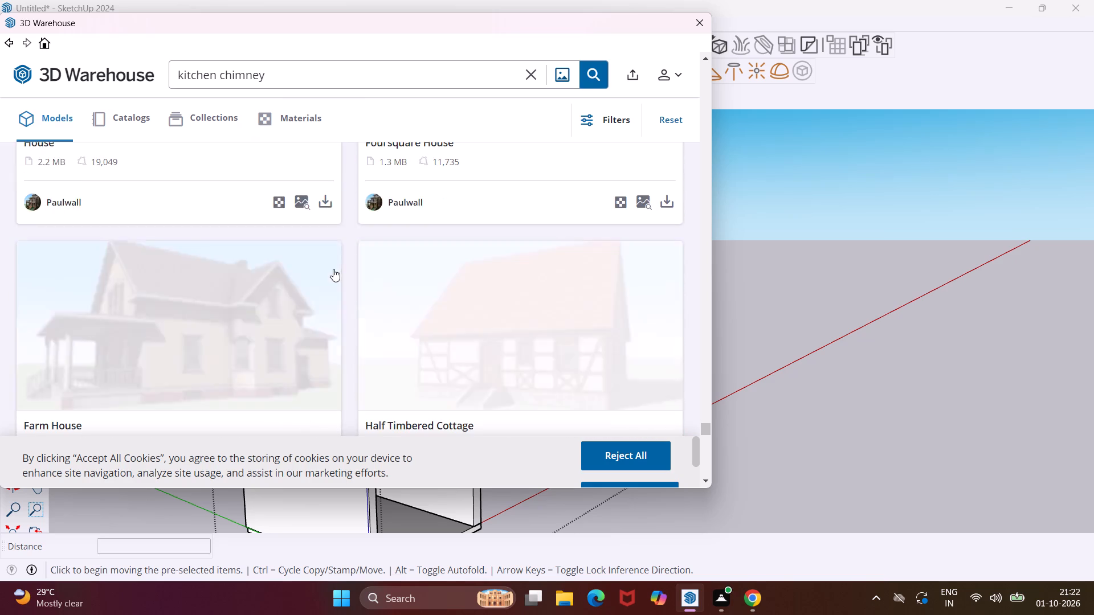
scroll(333, 269, "down", 11)
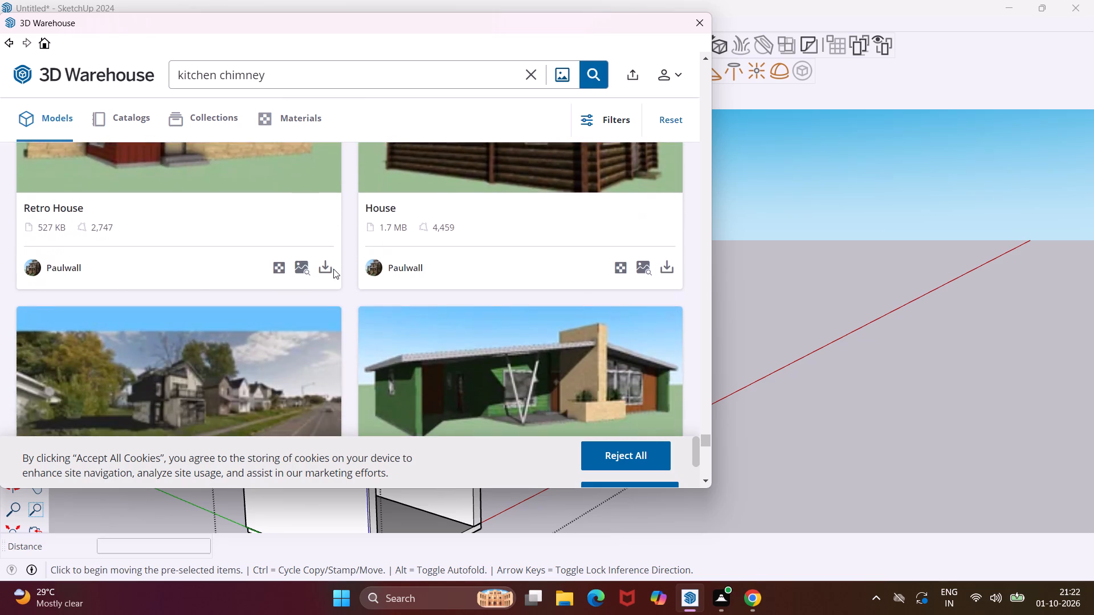
scroll(333, 269, "down", 10)
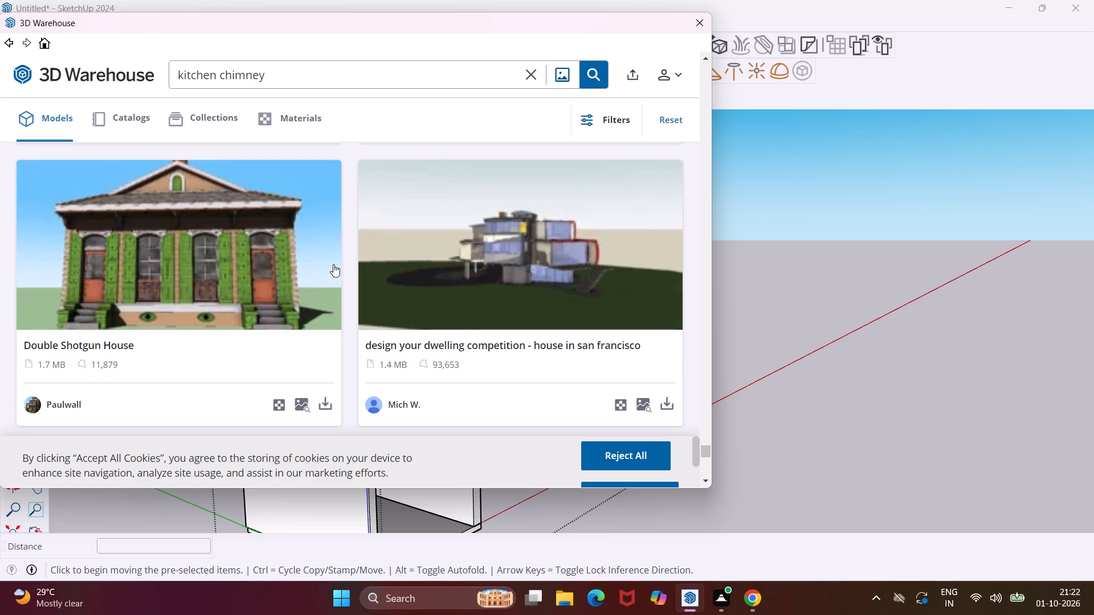
Go back through the loaded "kitchen chimney" models and compare the range hoods to choose one for the kitchen.
scroll(332, 158, "up", 20)
scroll(332, 158, "up", 13)
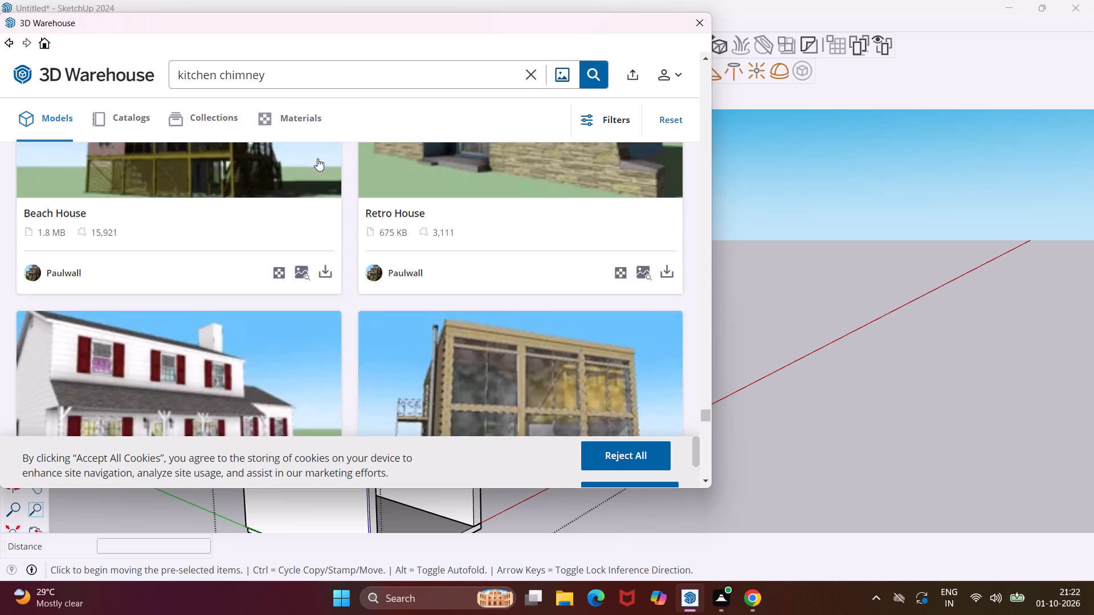
scroll(317, 158, "up", 20)
scroll(317, 158, "up", 20)
scroll(317, 158, "up", 5)
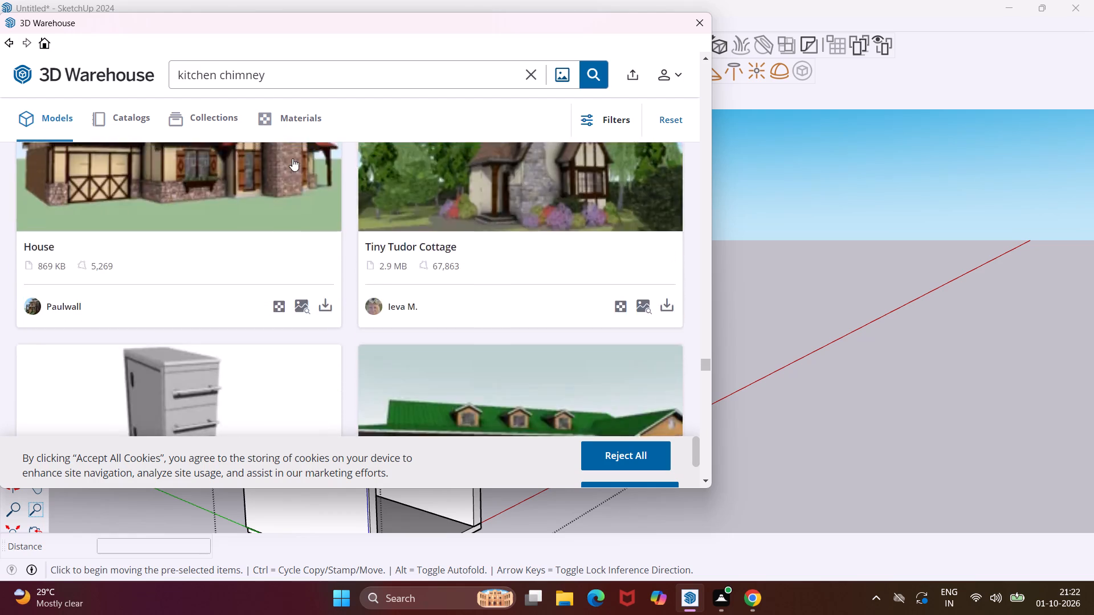
scroll(292, 158, "up", 20)
scroll(292, 158, "up", 20)
scroll(292, 158, "up", 4)
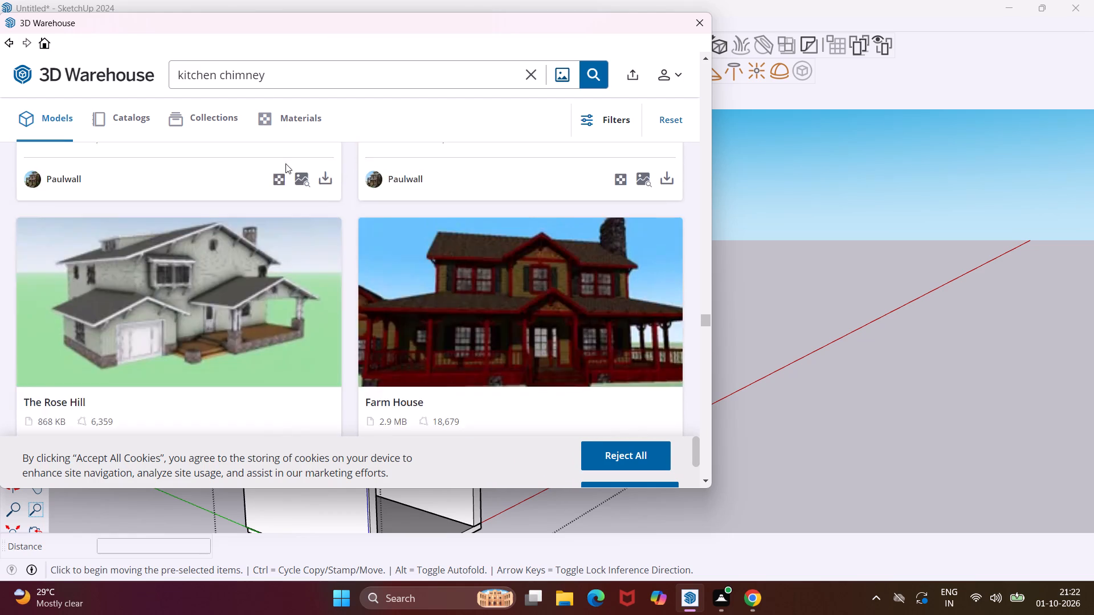
scroll(285, 163, "up", 20)
scroll(285, 163, "up", 20)
scroll(285, 163, "up", 4)
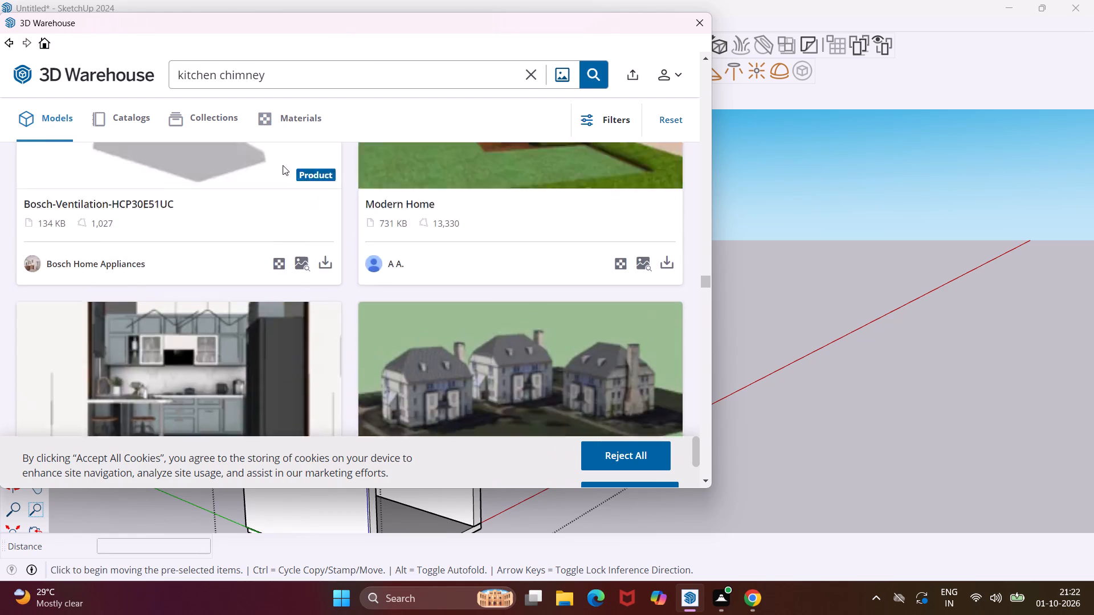
scroll(283, 165, "up", 20)
scroll(283, 165, "up", 20)
scroll(283, 165, "up", 4)
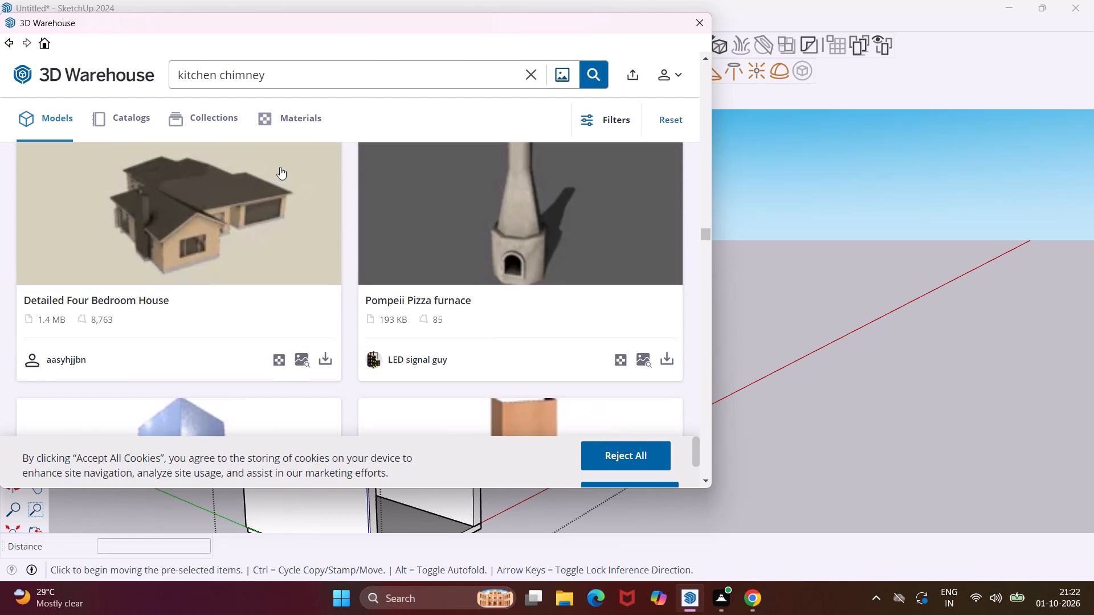
scroll(280, 167, "up", 17)
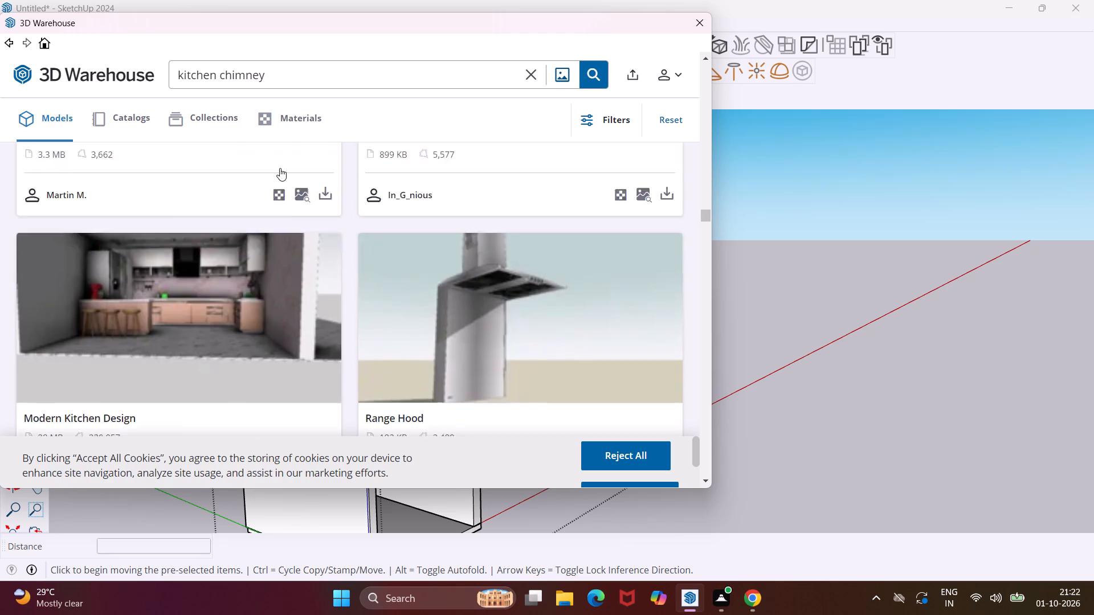
scroll(280, 168, "up", 18)
scroll(273, 173, "up", 7)
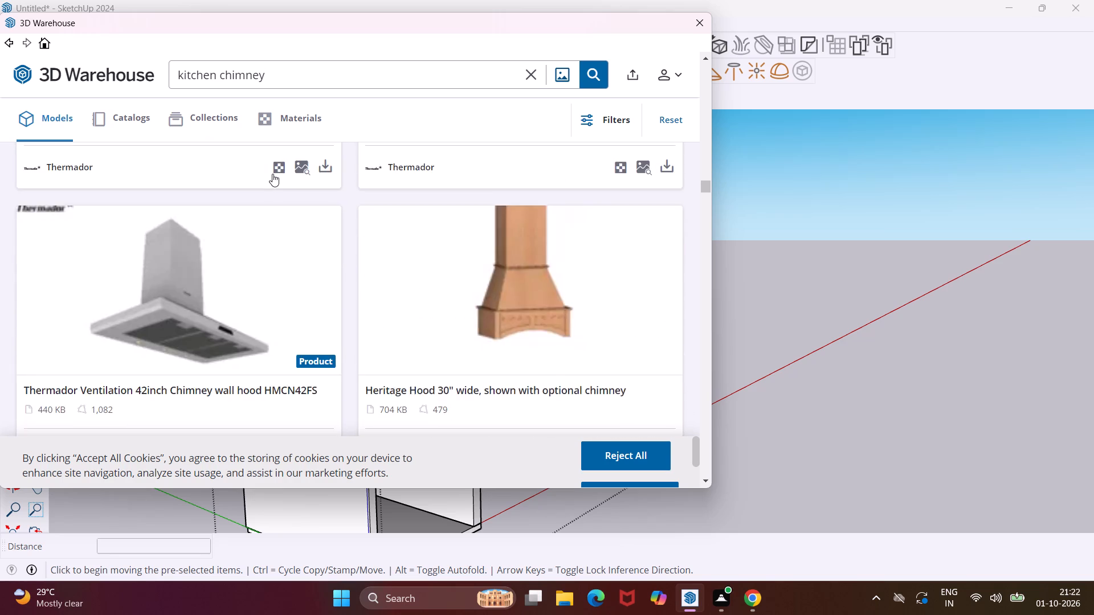
scroll(272, 174, "up", 16)
scroll(272, 174, "up", 6)
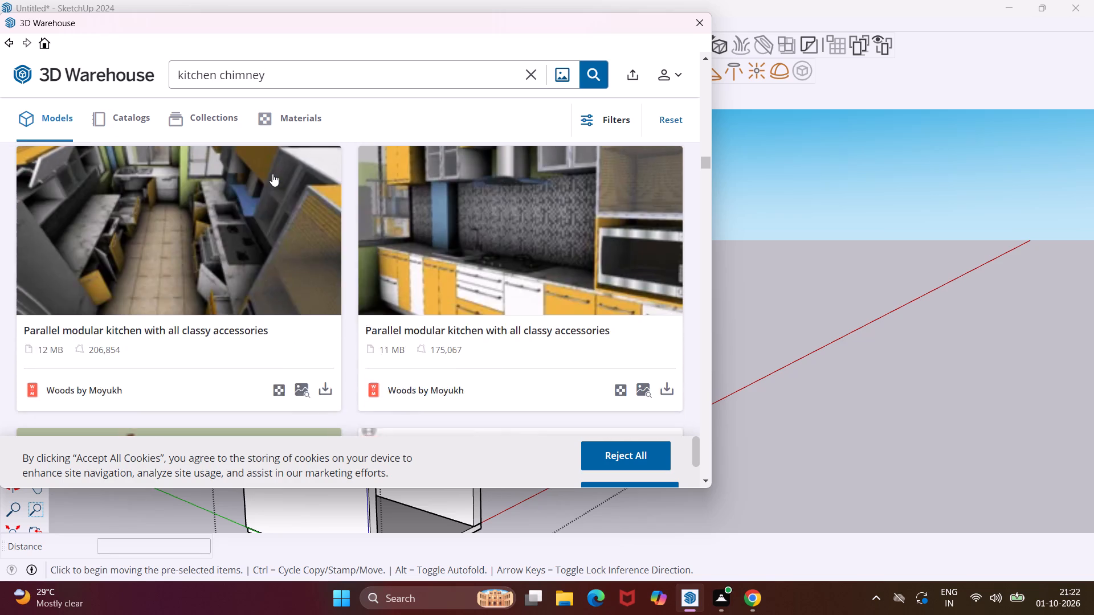
scroll(272, 174, "up", 20)
scroll(272, 174, "up", 15)
scroll(272, 174, "down", 6)
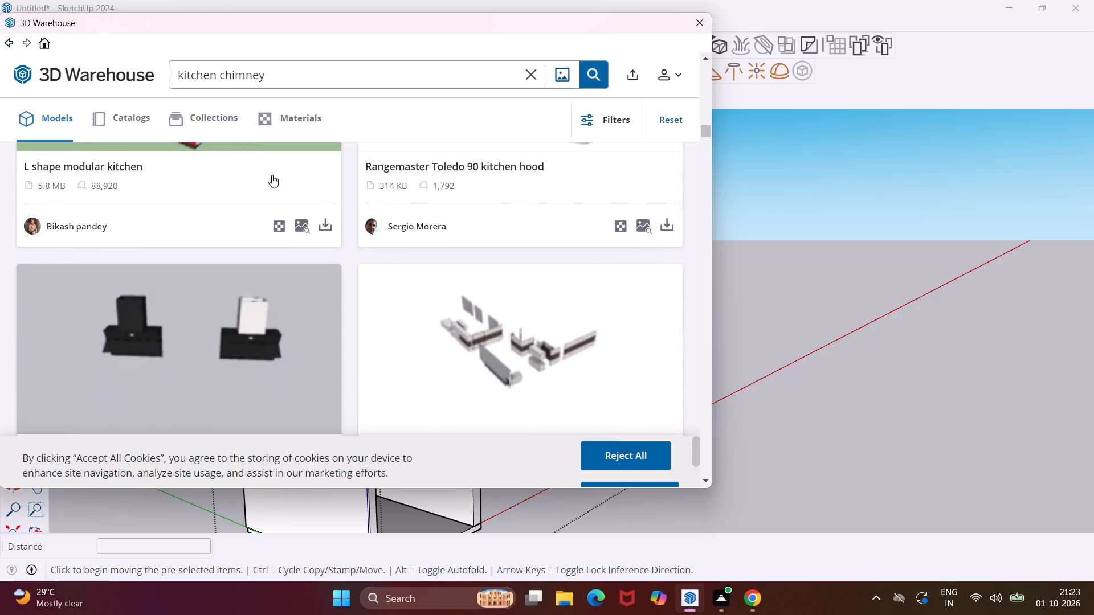
scroll(272, 175, "down", 1)
scroll(272, 175, "up", 2)
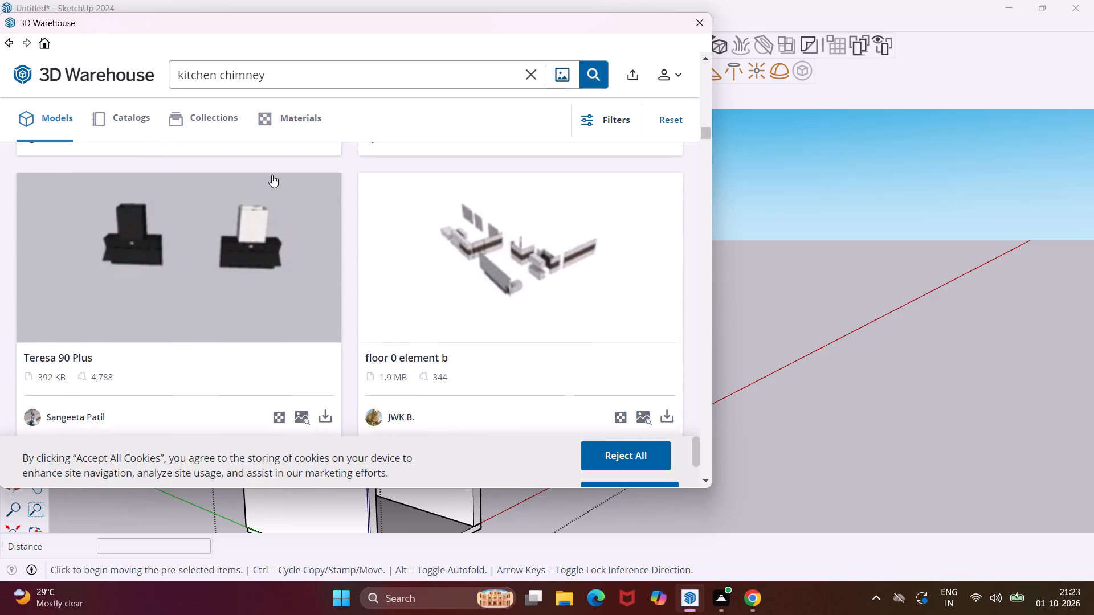
scroll(272, 175, "up", 17)
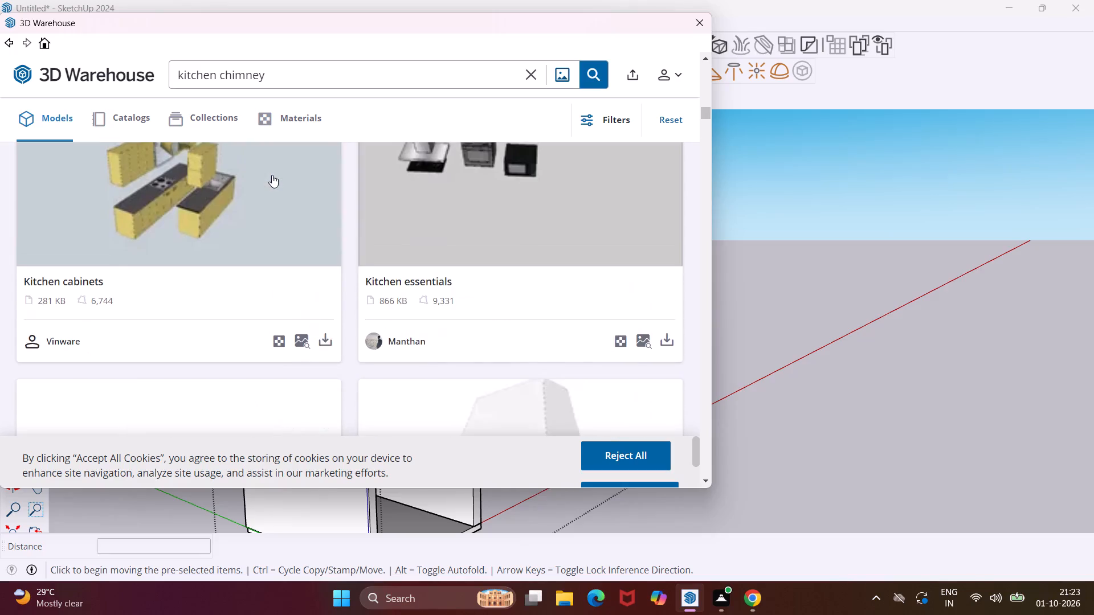
scroll(272, 175, "up", 5)
scroll(272, 175, "down", 4)
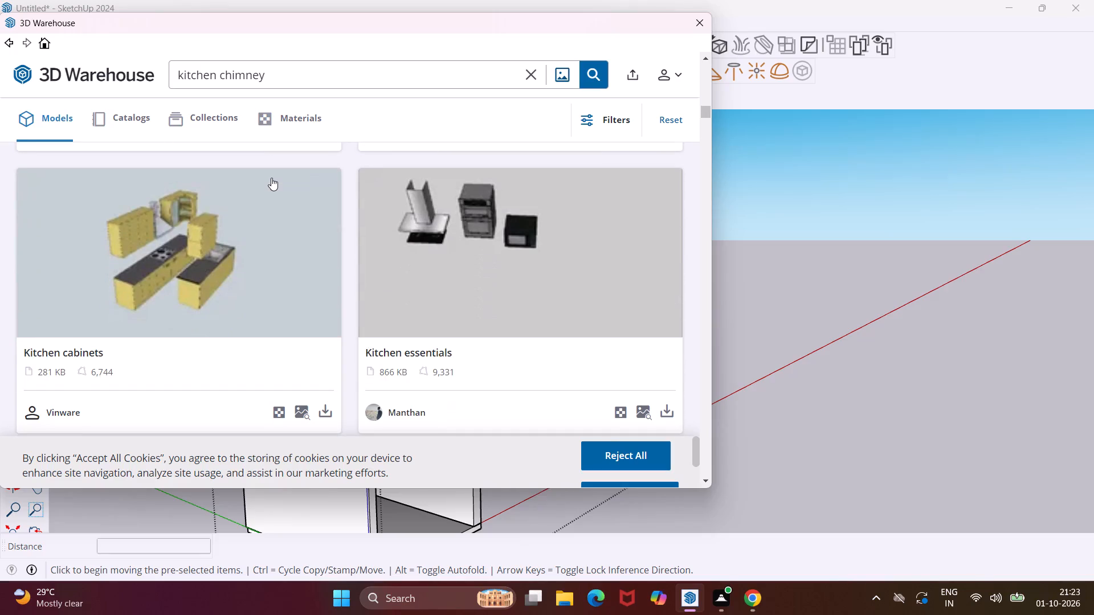
scroll(271, 179, "up", 3)
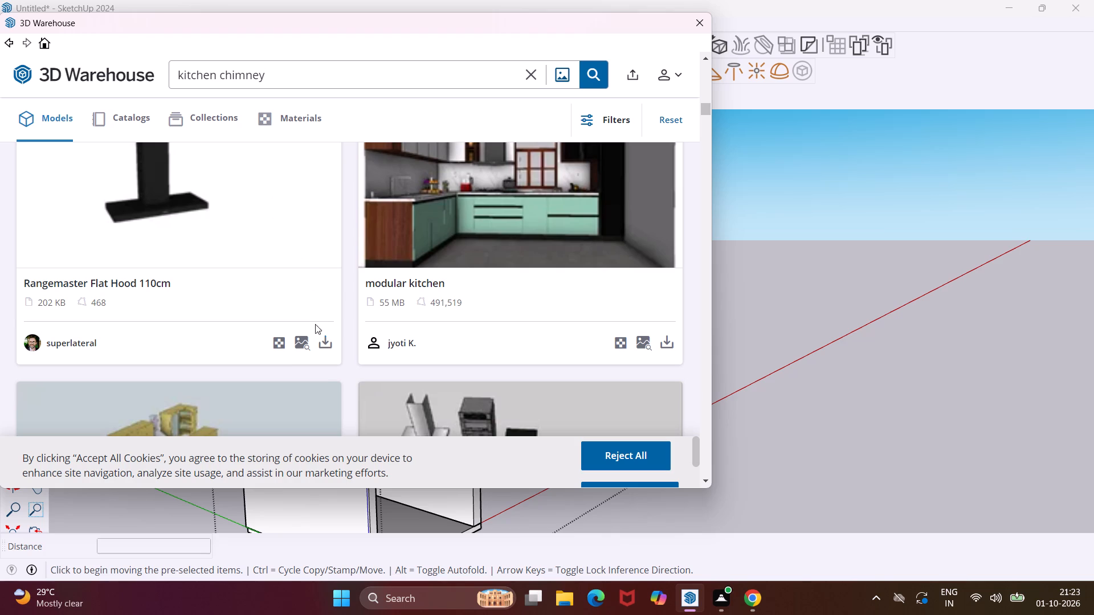
Load the Rangemaster Flat Hood 110cm into the model and place it outside the room, beyond the sink near the red axis.
left_click(324, 342)
left_click(315, 276)
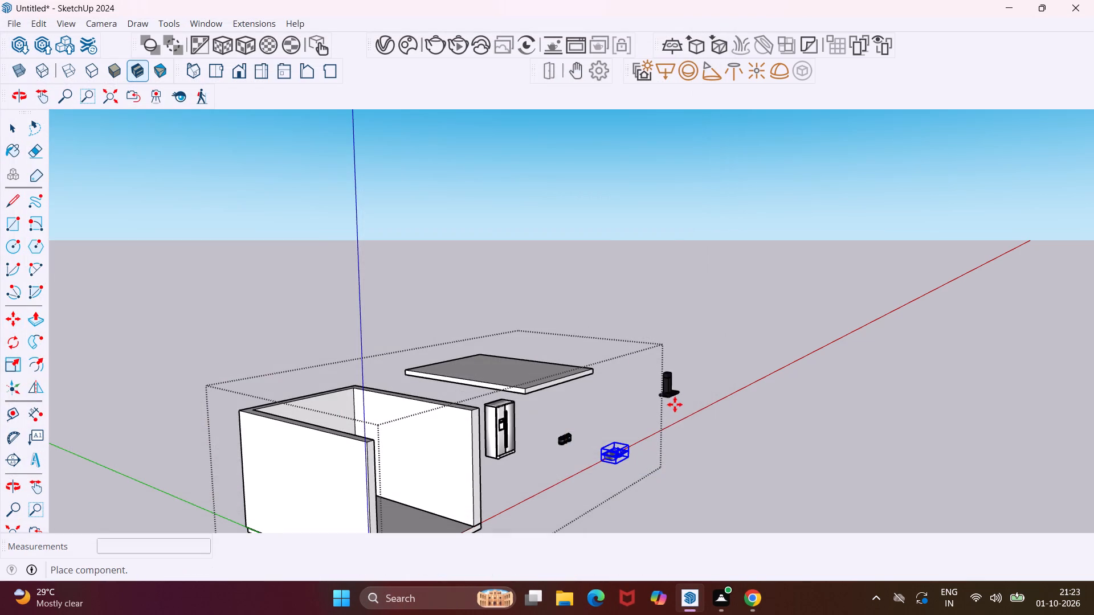
left_click(698, 441)
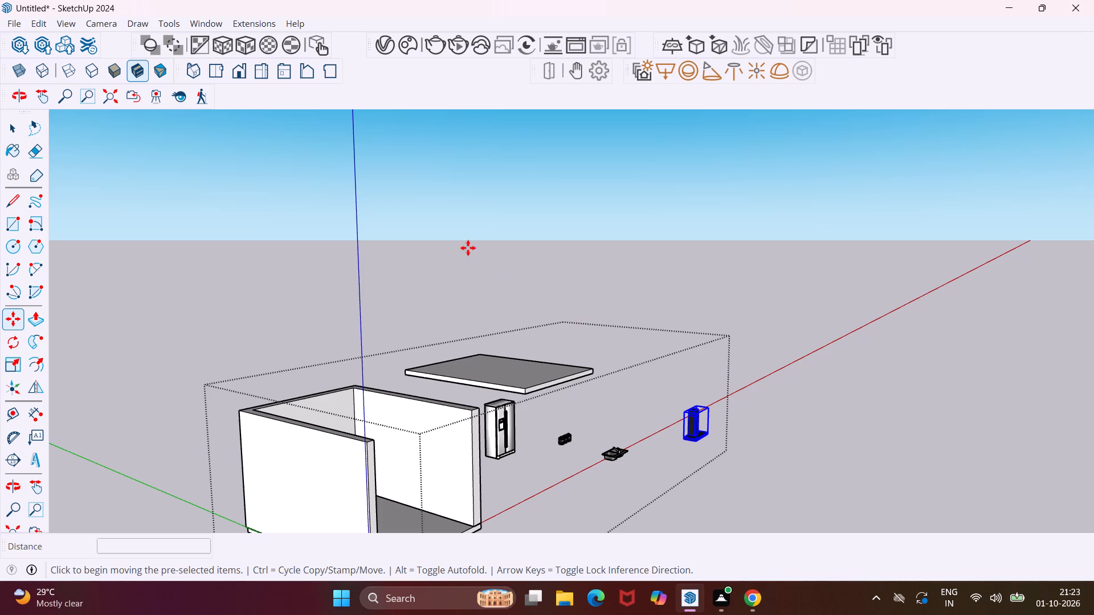
Reopen 3D Warehouse and search its models for "kitchen rice cocker".
left_click(201, 24)
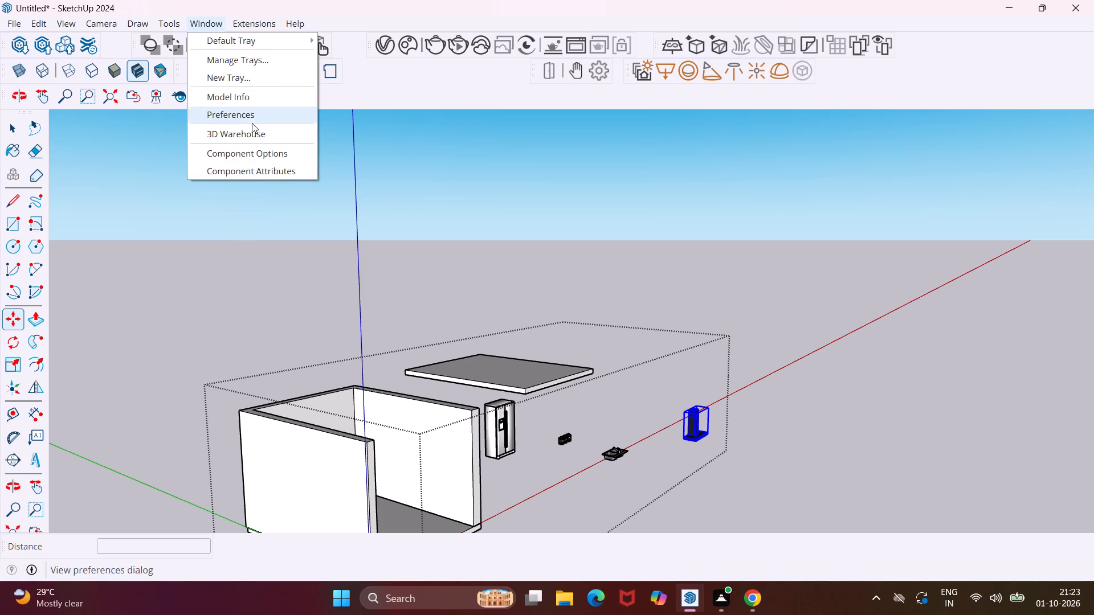
left_click(254, 132)
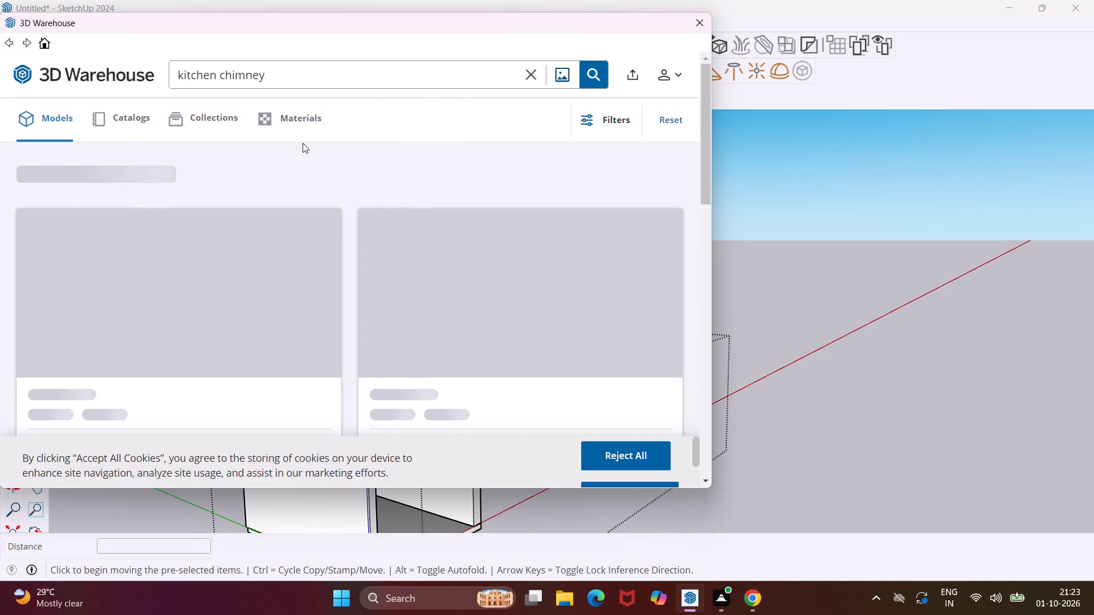
left_click(277, 78)
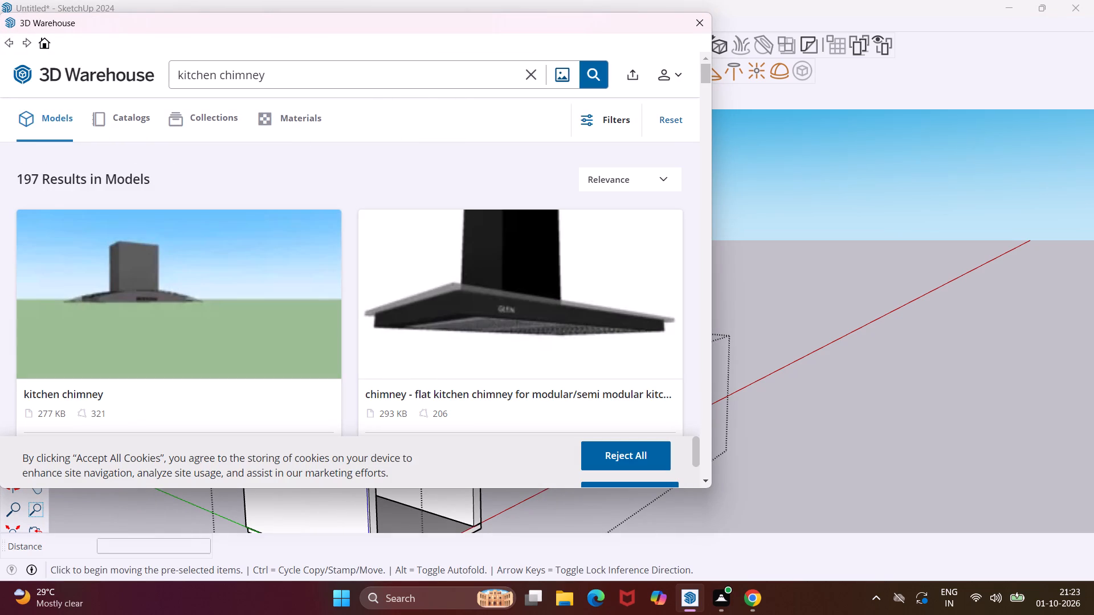
key("BackSpace")
key("BackSpace")
key("BackSpace")
key("BackSpace")
key("BackSpace")
key("BackSpace")
key("BackSpace")
key("r")
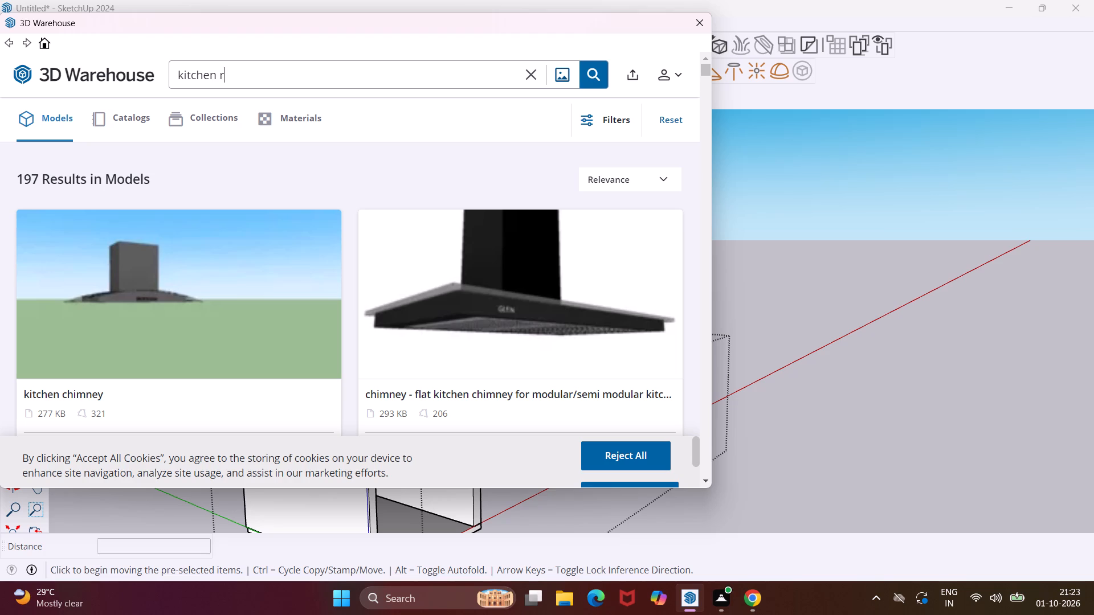
key("i")
key("c")
key("e")
key("space")
type("co")
key("c")
type("ker")
key("Return")
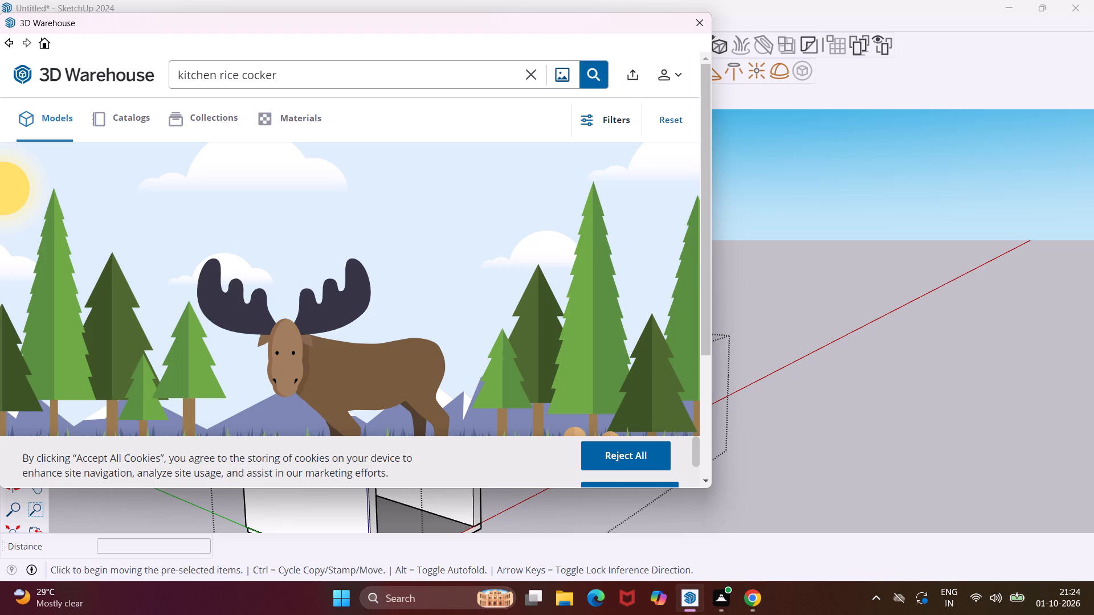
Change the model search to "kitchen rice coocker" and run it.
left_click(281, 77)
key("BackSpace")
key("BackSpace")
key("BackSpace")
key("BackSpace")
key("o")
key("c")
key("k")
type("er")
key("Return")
Correct the model search to "kitchen rice cooker" and run it.
left_click(265, 75)
key("BackSpace")
key("Return")
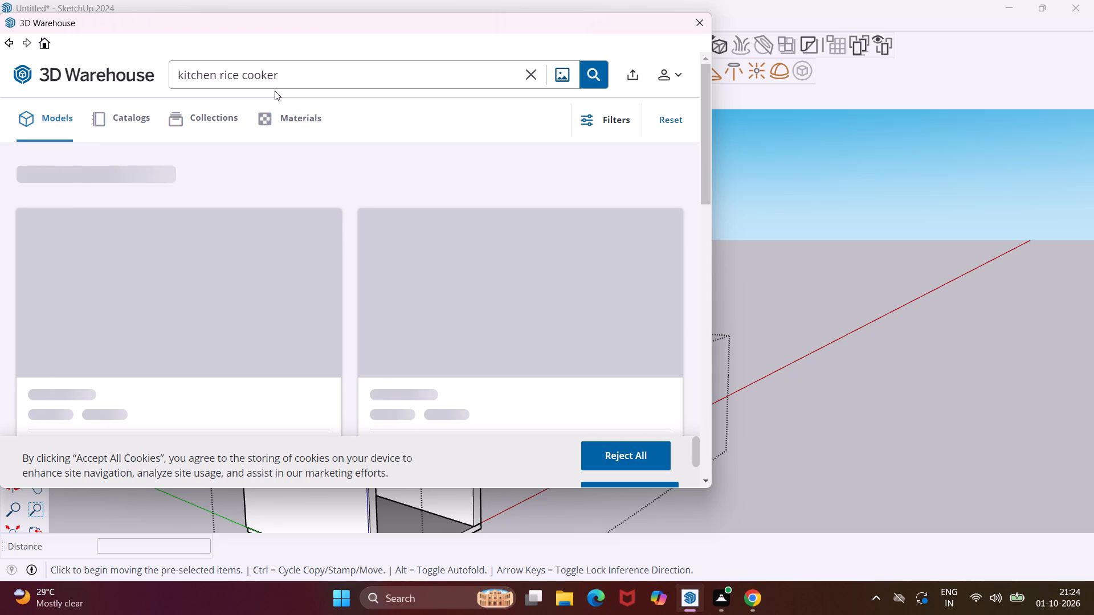
Browse the rice cooker models in the 3D Warehouse search results to choose a suitable one.
scroll(250, 265, "down", 4)
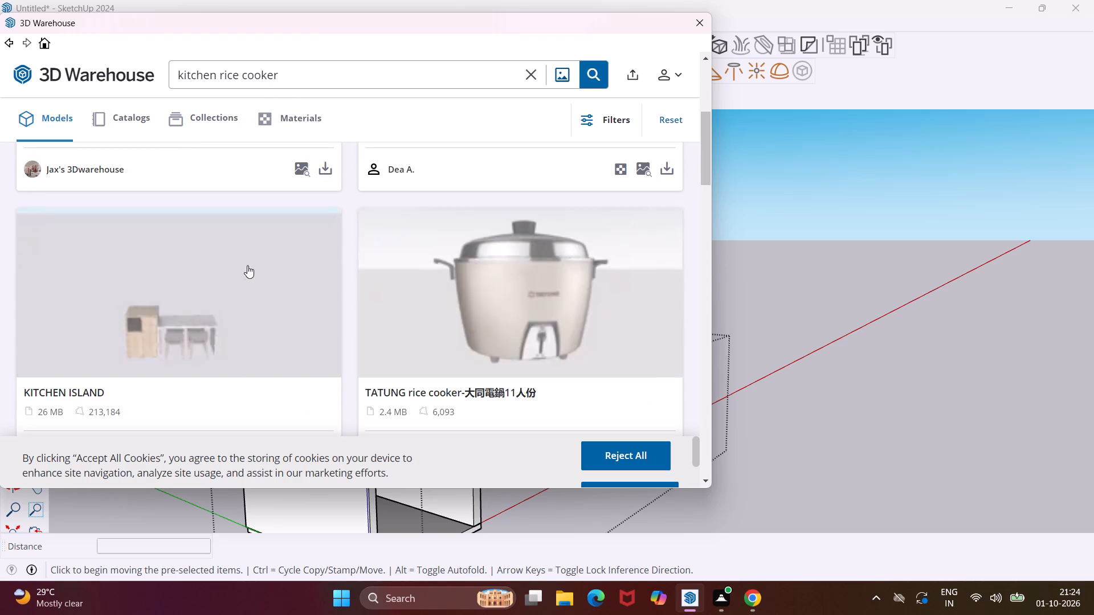
scroll(244, 260, "down", 9)
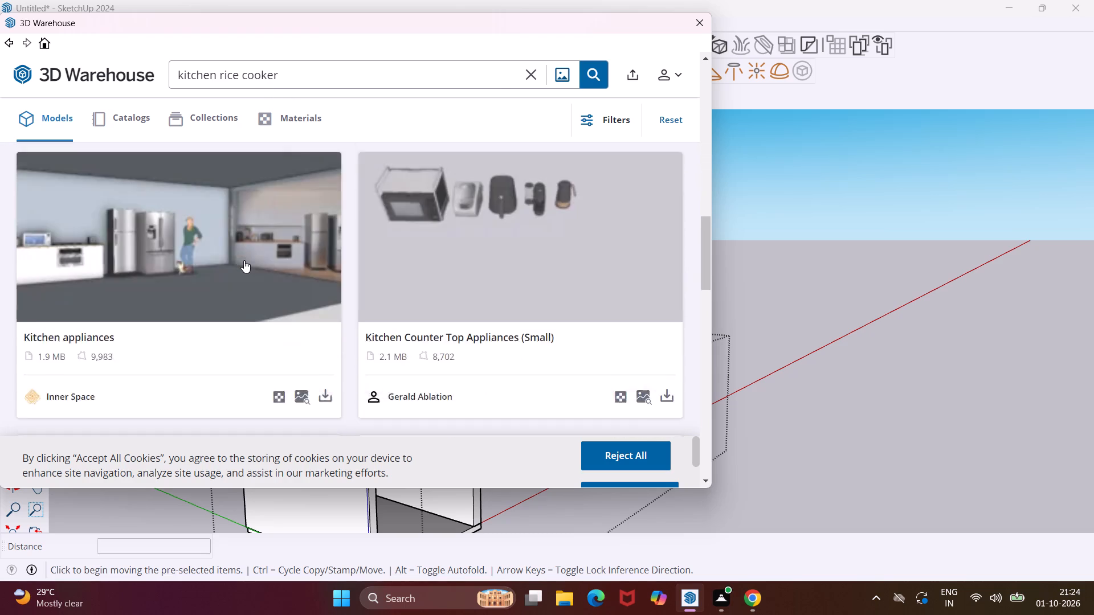
scroll(244, 260, "down", 5)
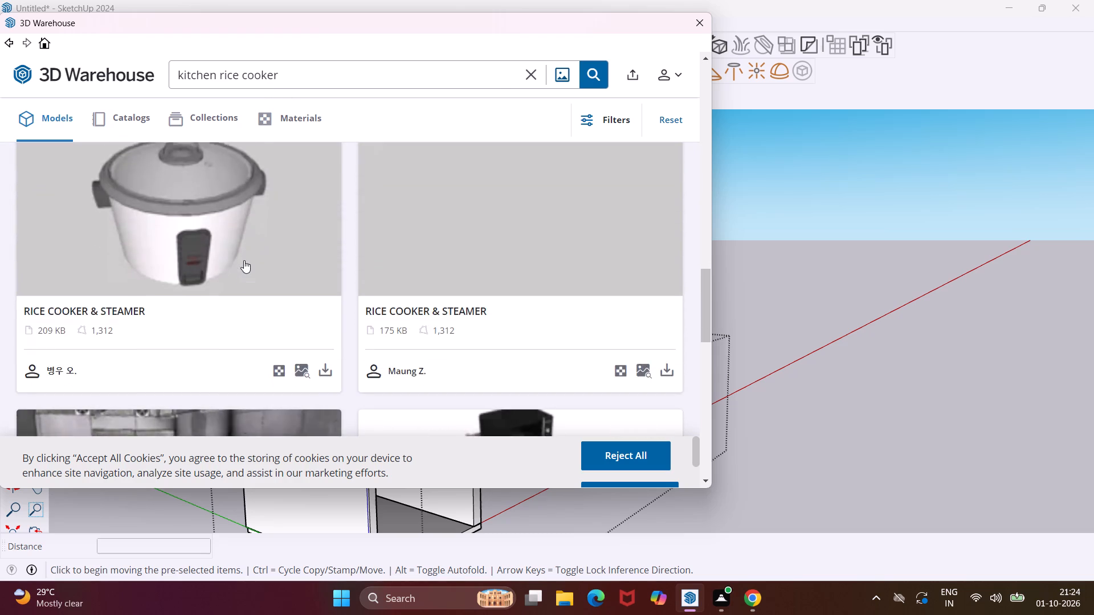
scroll(244, 260, "down", 9)
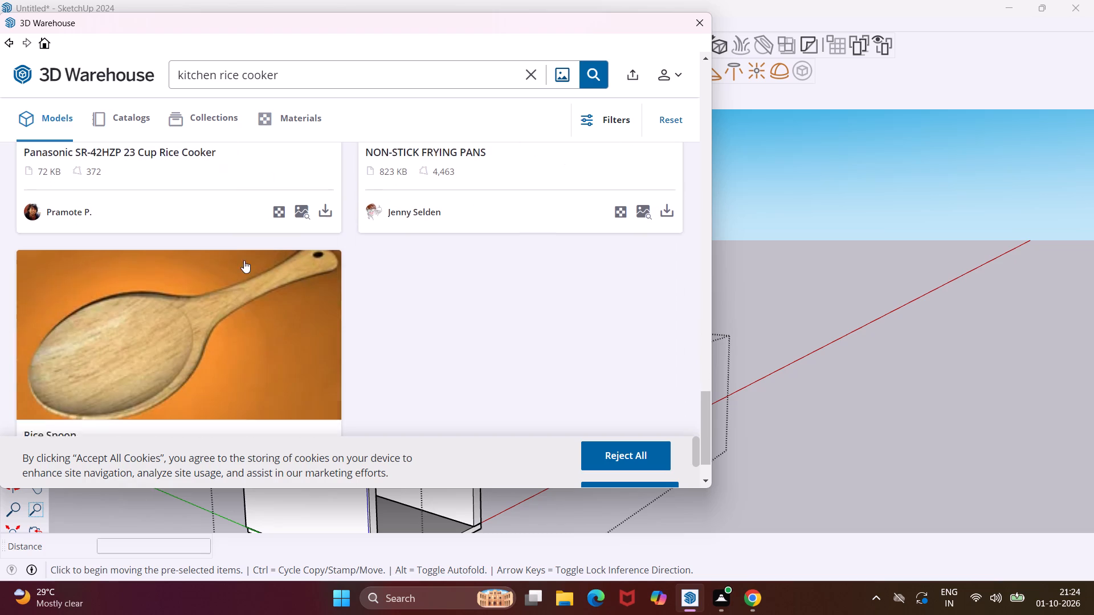
scroll(244, 260, "down", 3)
scroll(244, 260, "up", 18)
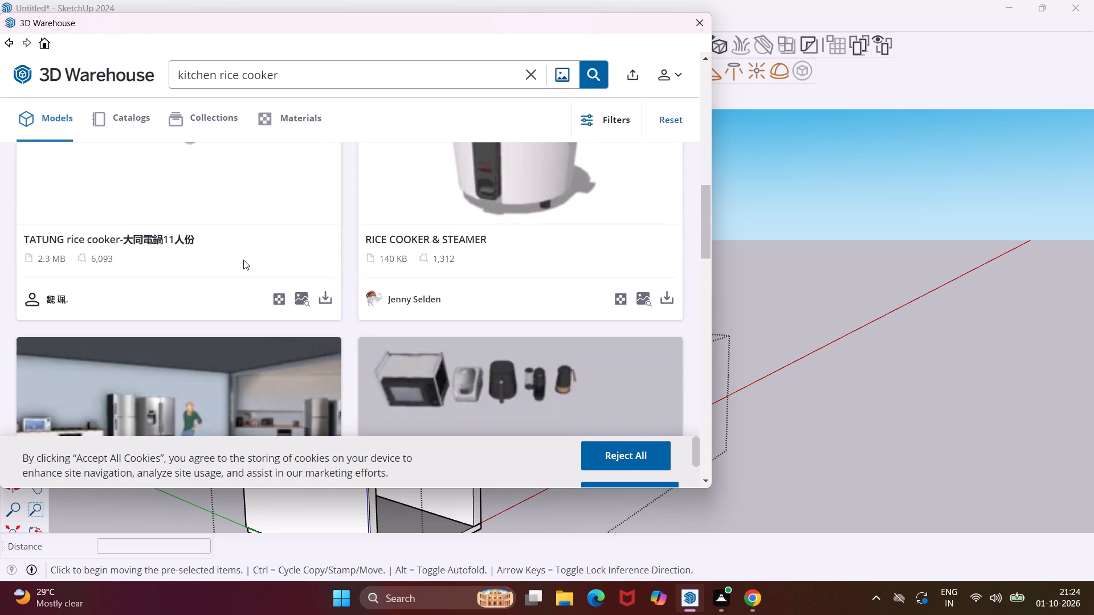
scroll(243, 260, "up", 6)
scroll(243, 260, "down", 4)
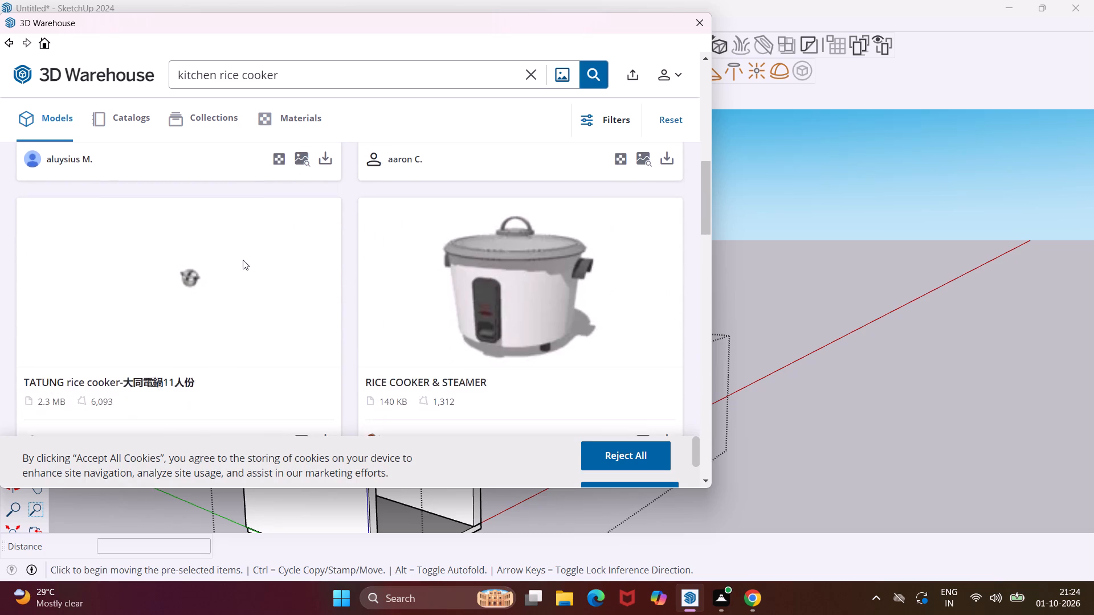
scroll(243, 260, "up", 3)
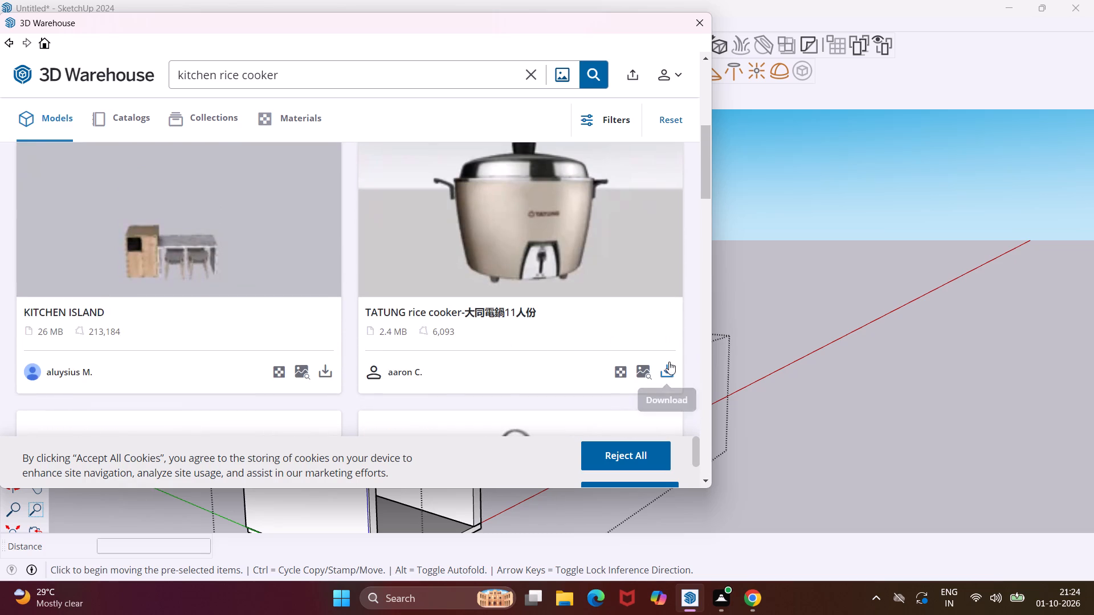
Load the 2.4 MB TATUNG rice cooker directly into the model and place it outside the room, between the sink and the range hood.
left_click(670, 364)
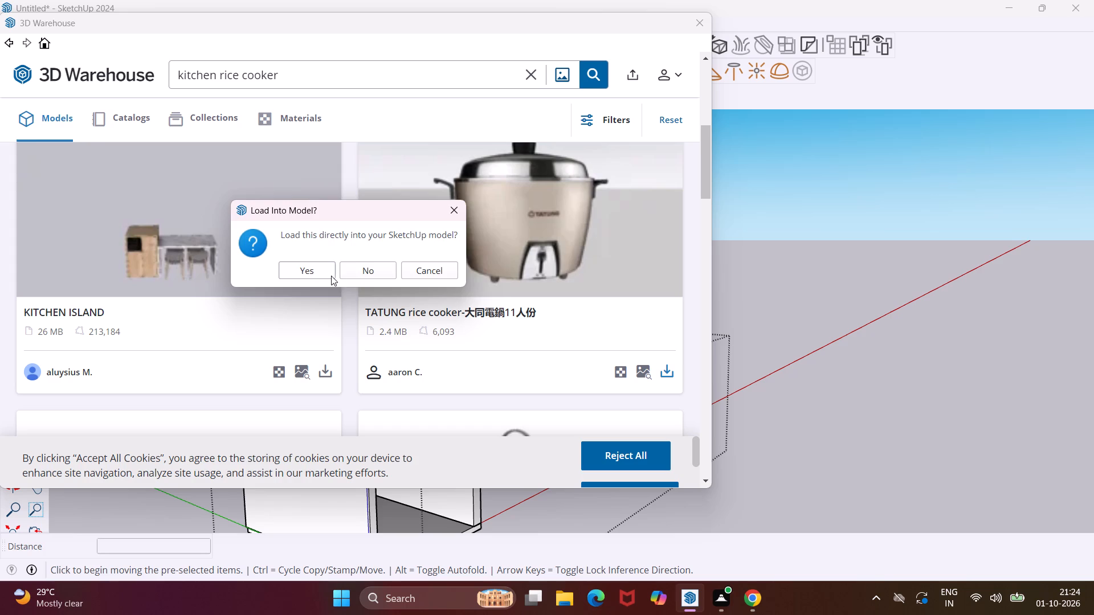
left_click(329, 274)
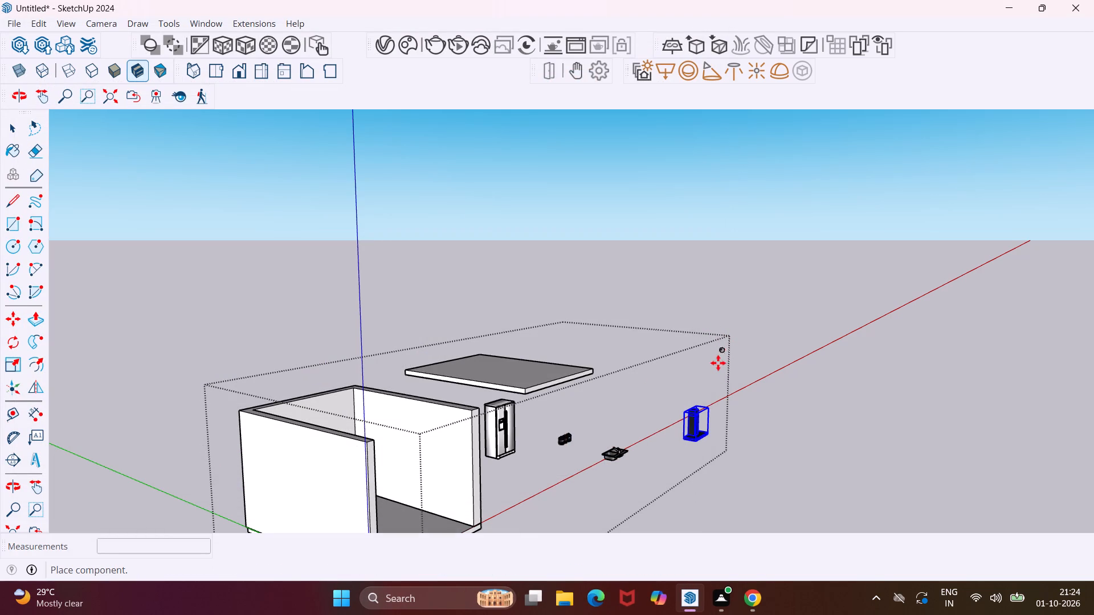
scroll(746, 419, "up", 5)
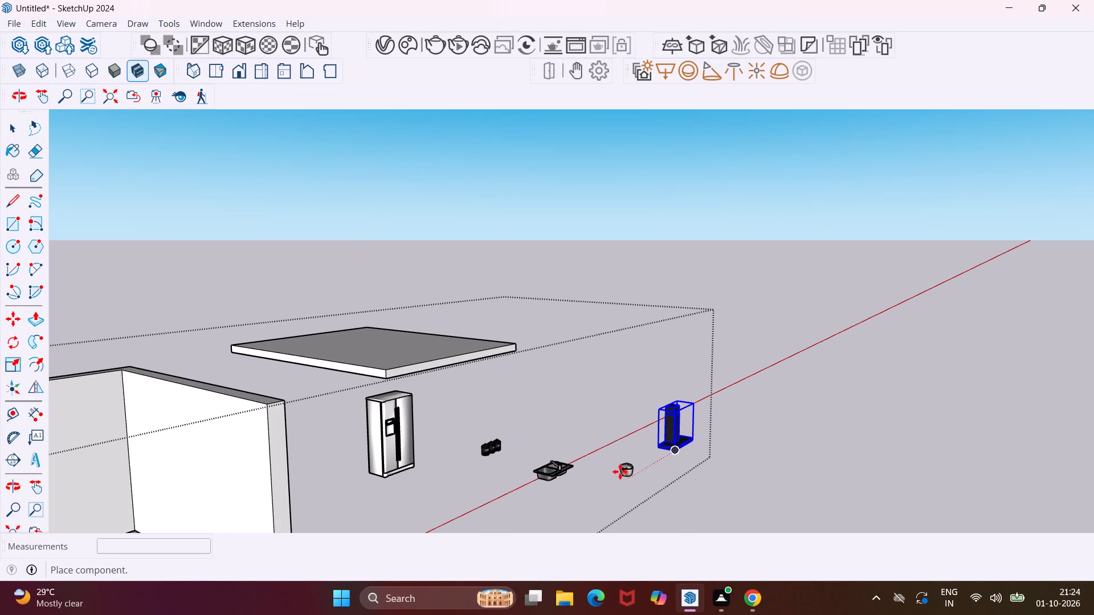
left_click(618, 471)
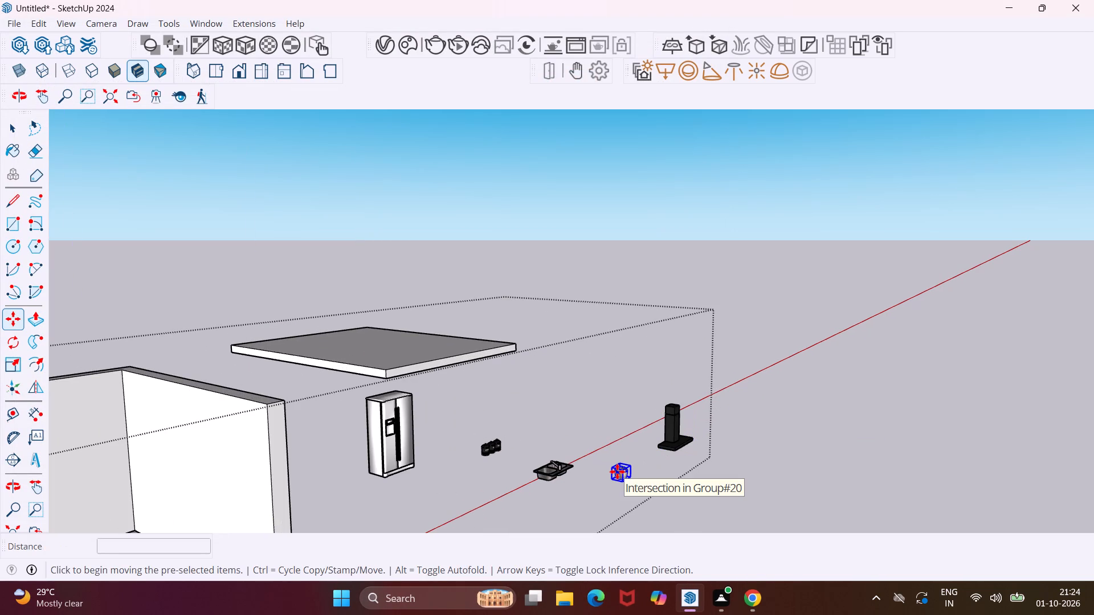
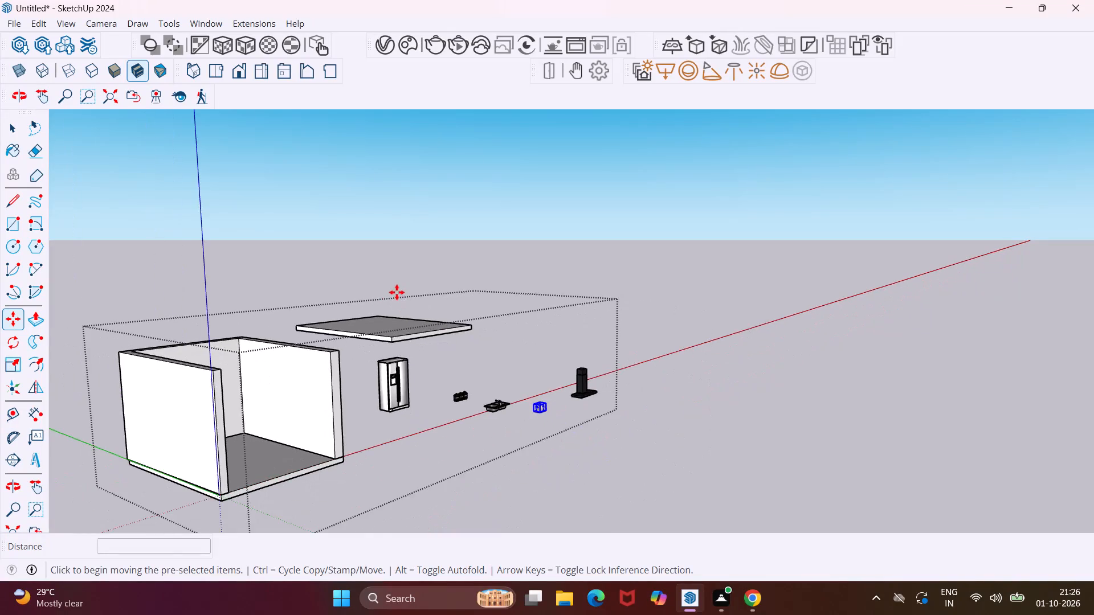
Place a guide on the kitchen floor 2' in from the side wall nearest the loaded appliances.
scroll(397, 292, "down", 5)
middle_click_drag(358, 360, 255, 398)
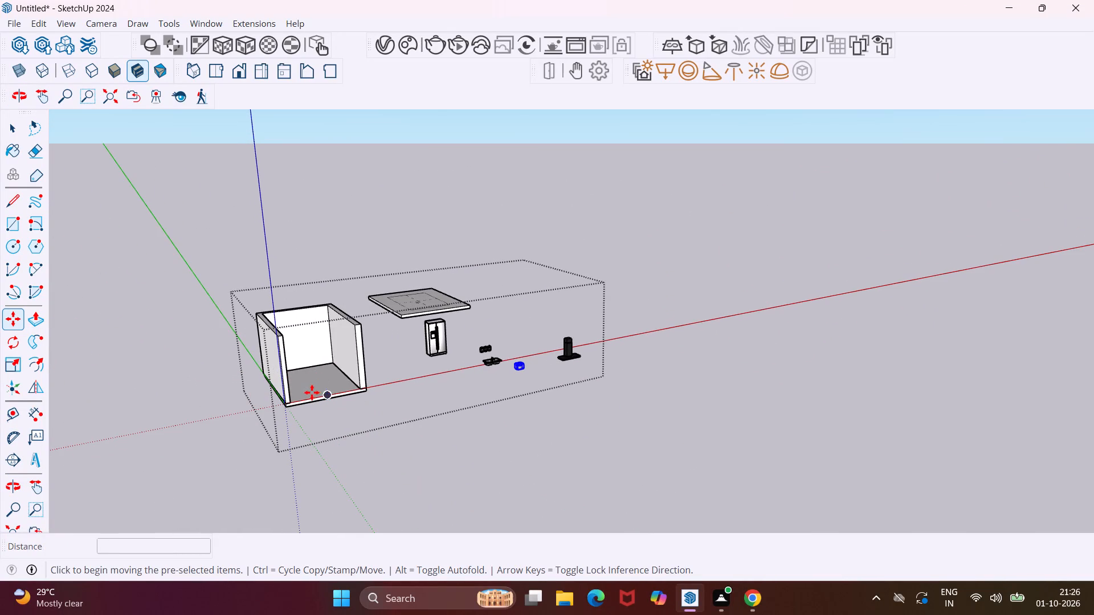
scroll(312, 392, "up", 12)
middle_click_drag(315, 333, 391, 382)
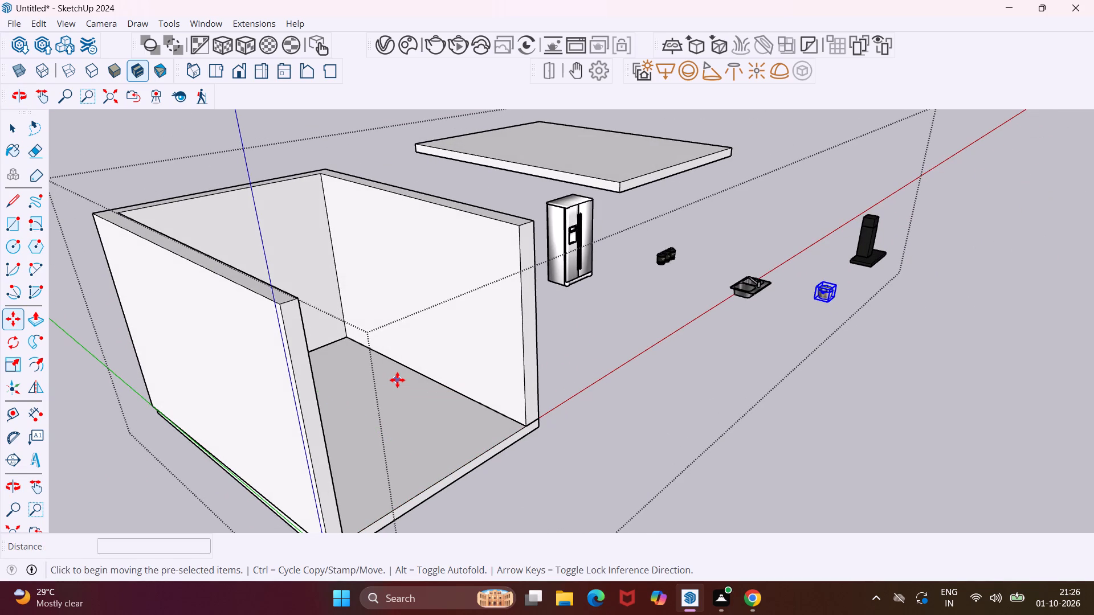
key("Escape")
key("space")
middle_click_drag(444, 382, 360, 420)
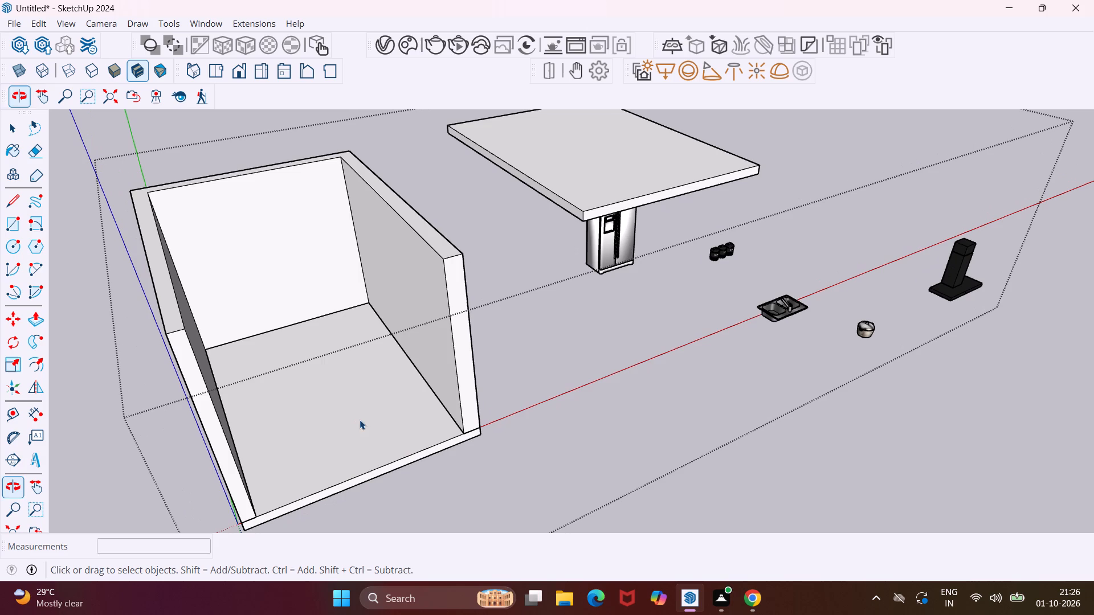
scroll(418, 392, "up", 9)
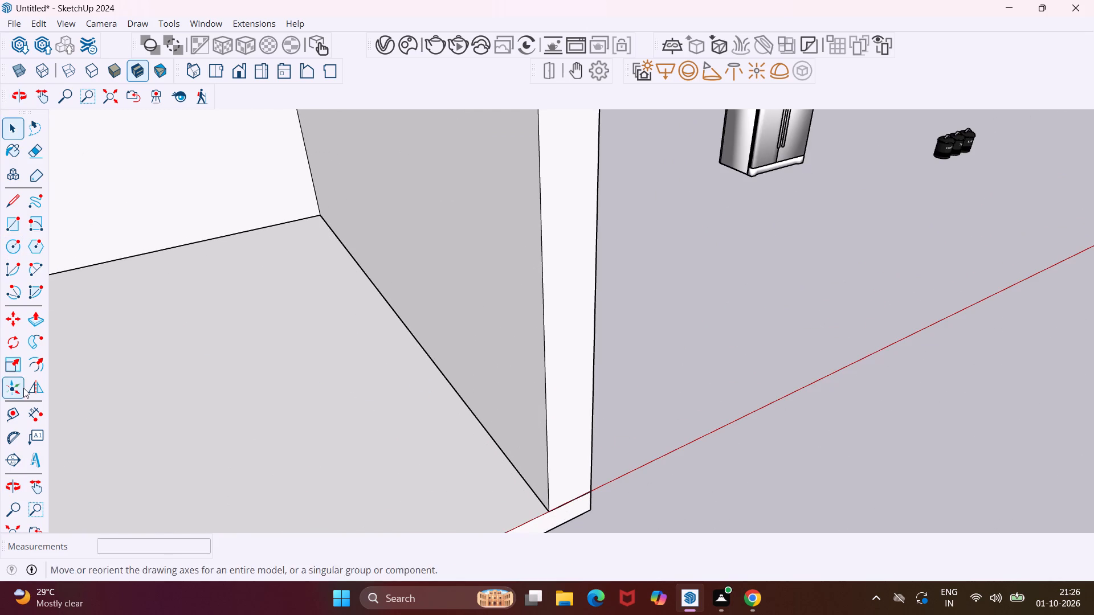
left_click(16, 405)
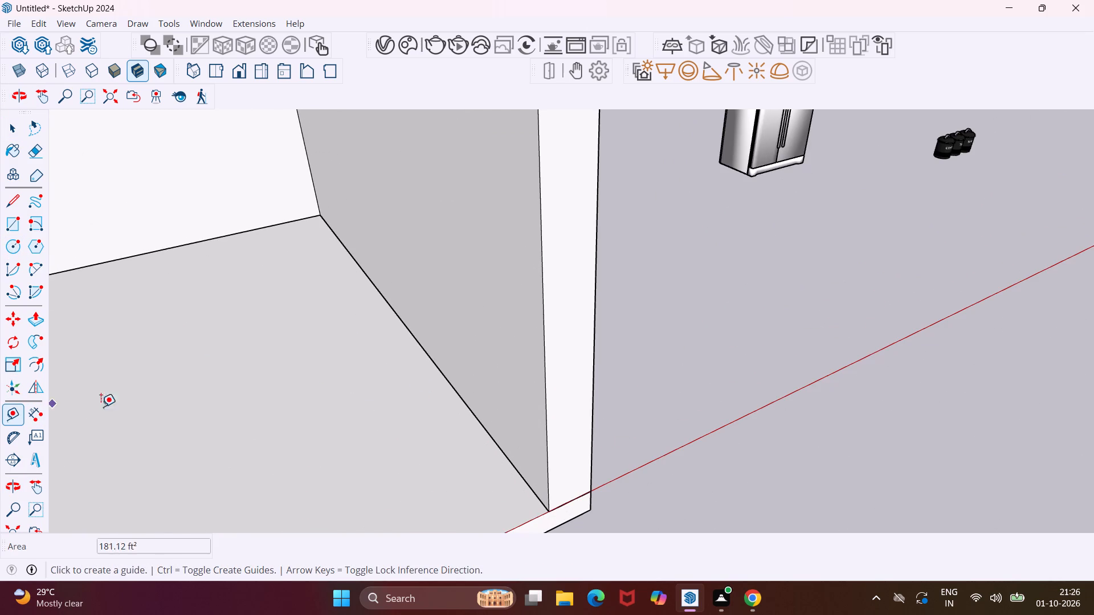
left_click(447, 383)
type("2'")
key("Return")
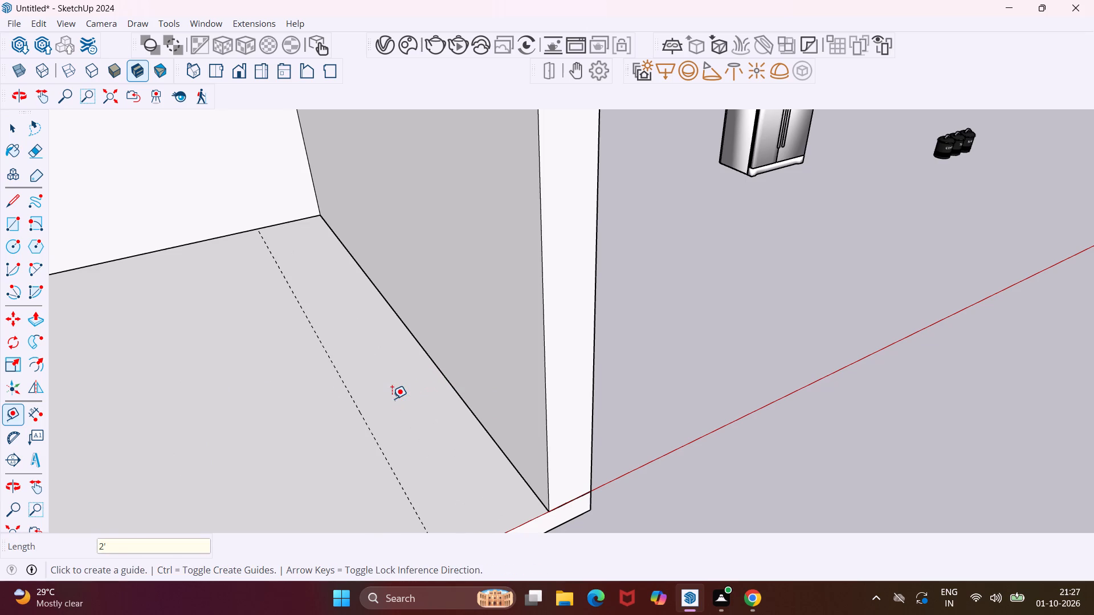
Place two more floor guides, one 2' from the back wall and one 2' from the opposite side wall.
left_click(196, 242)
type("2'")
key("Return")
scroll(219, 319, "down", 13)
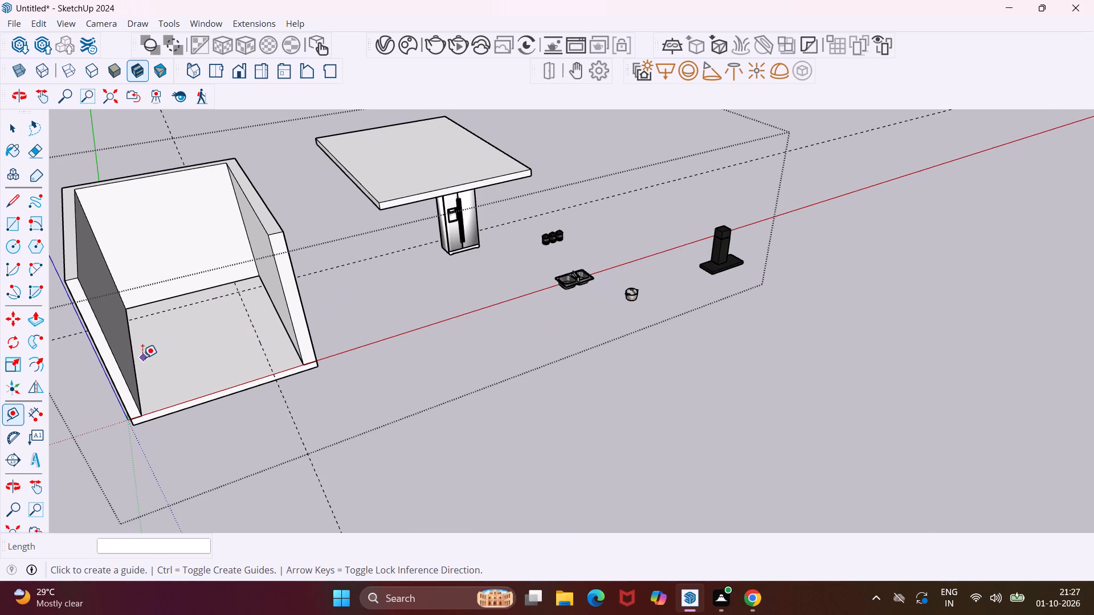
scroll(142, 357, "up", 12)
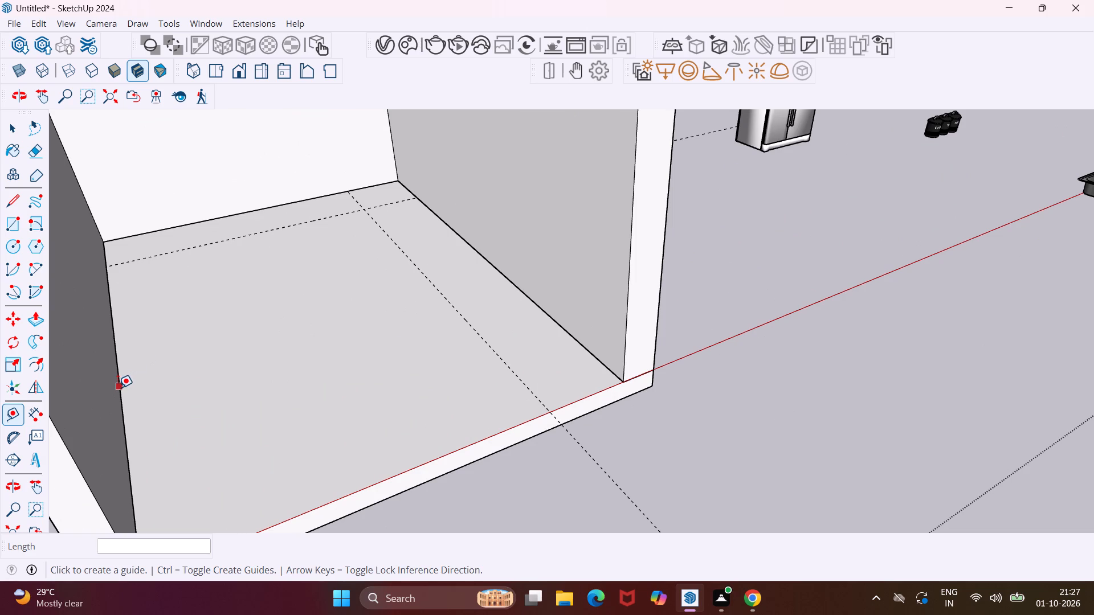
left_click(118, 388)
type("2'")
key("Return")
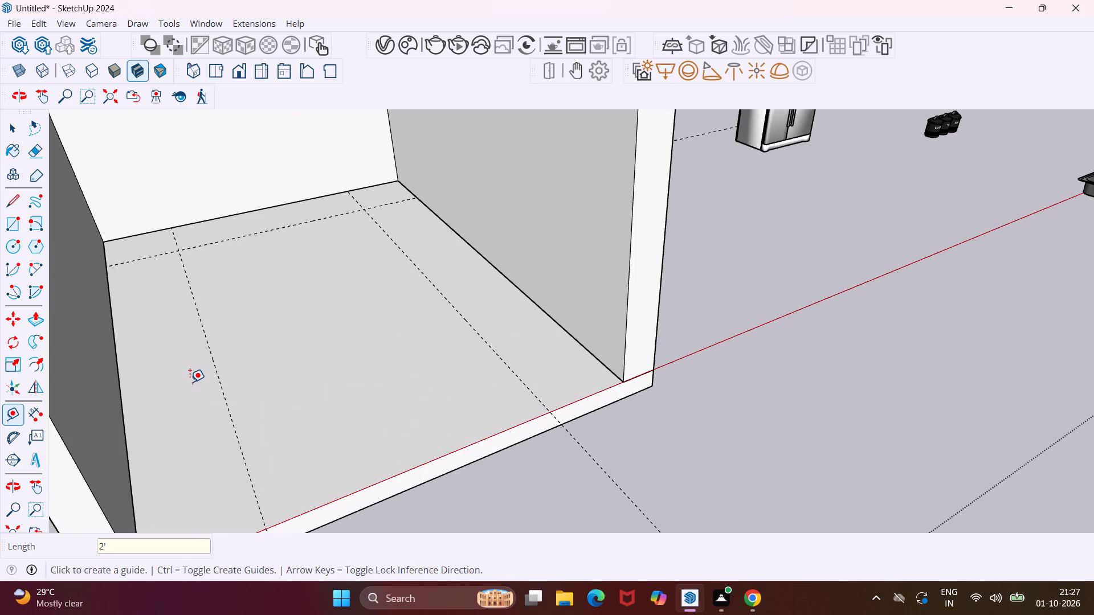
key("Escape")
key("space")
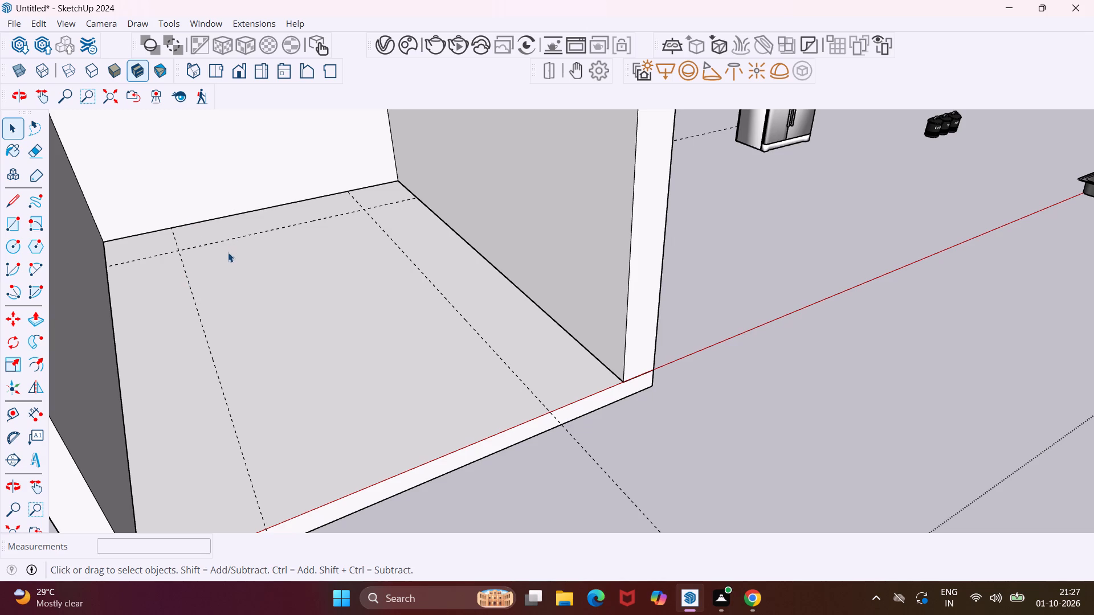
Draw a rectangle about 2' by 13' on the floor along the appliance-side wall, from the front edge to the back guide.
scroll(228, 252, "down", 4)
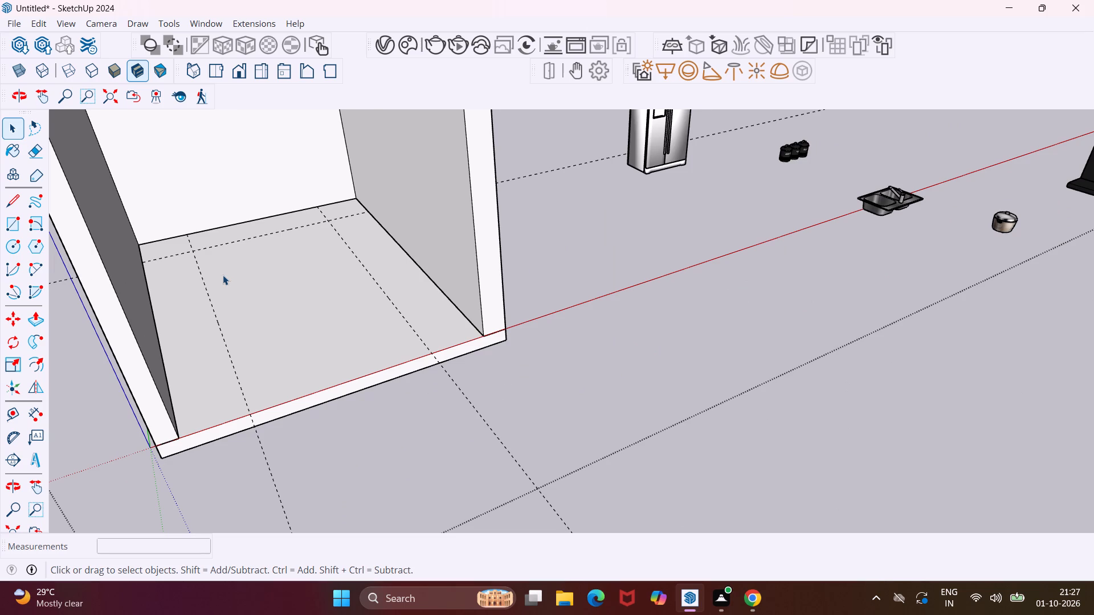
middle_click_drag(222, 276, 181, 274)
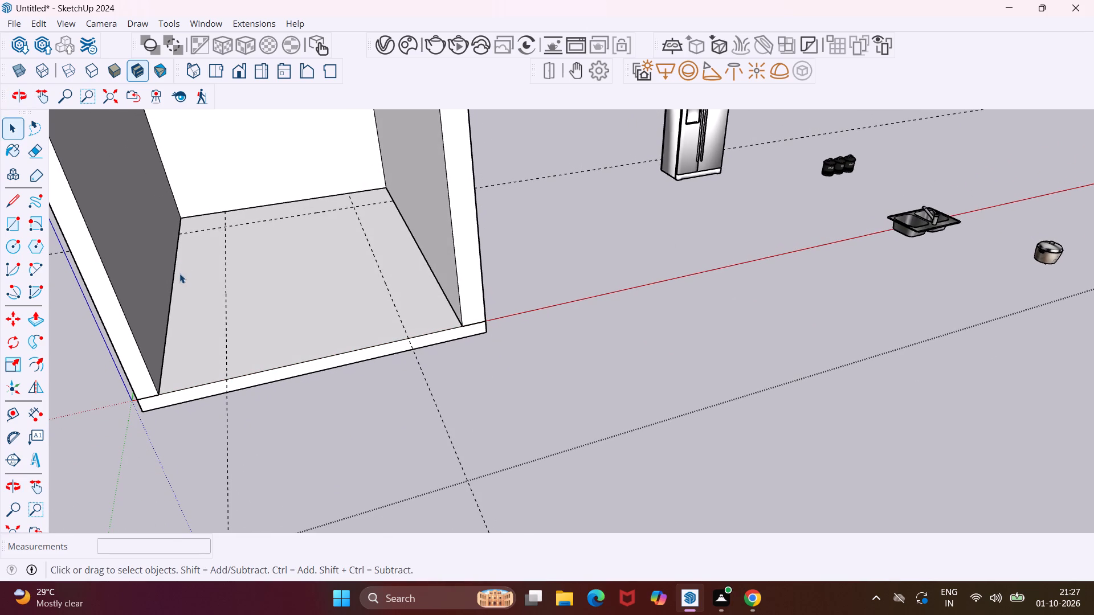
middle_click_drag(173, 273, 150, 274)
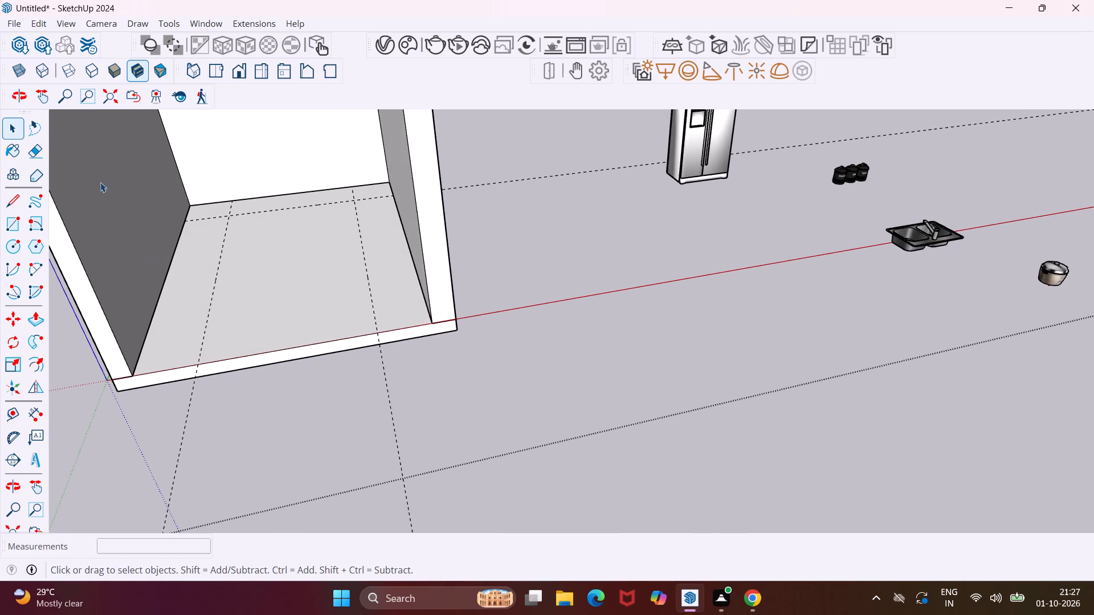
left_click(8, 233)
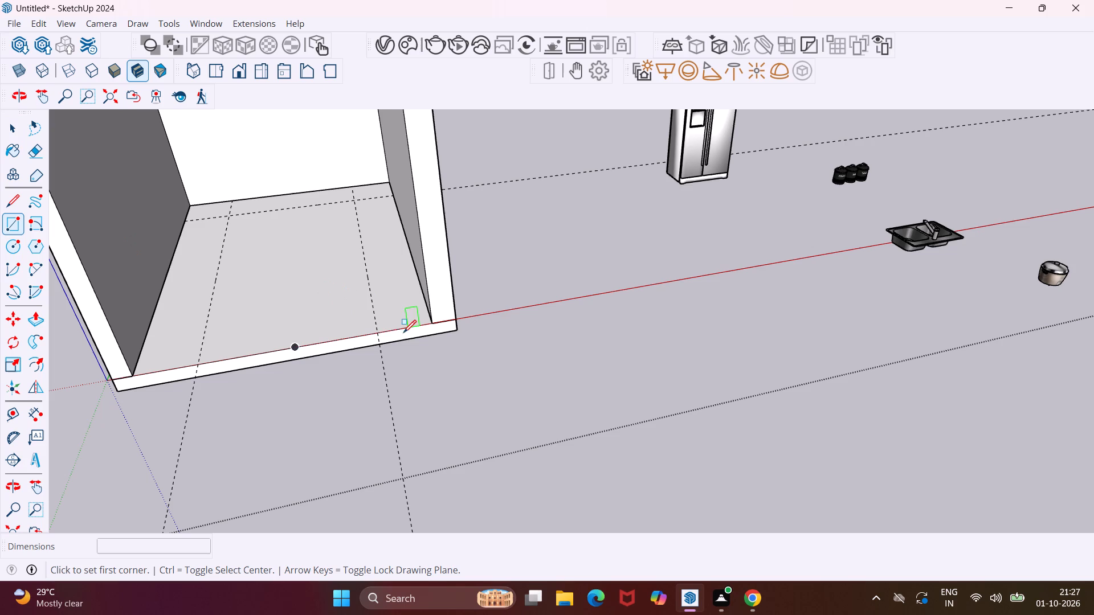
scroll(375, 330, "up", 8)
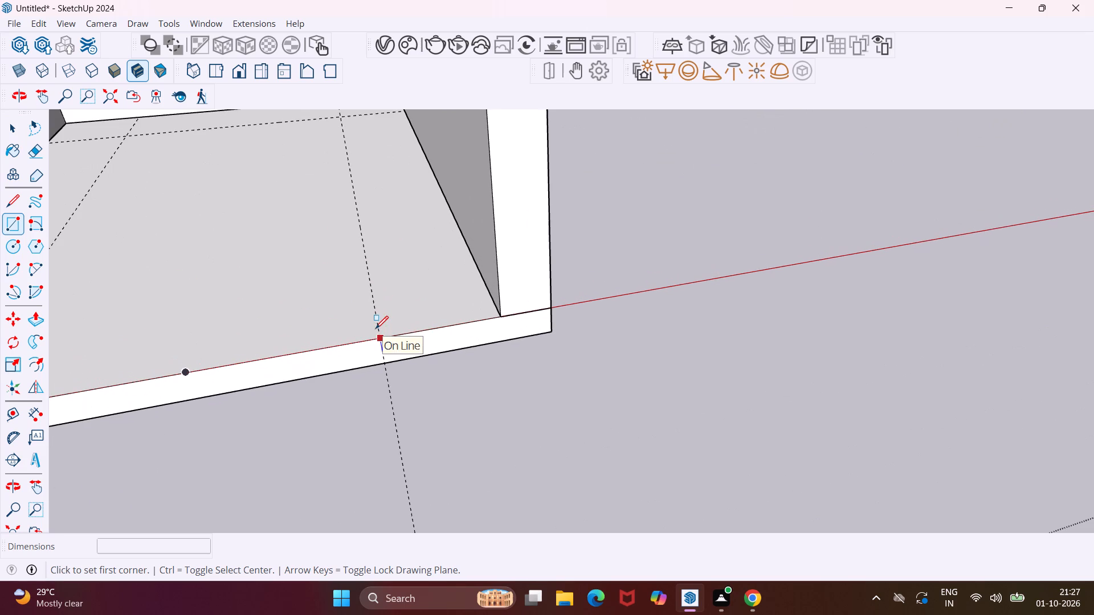
left_click(378, 336)
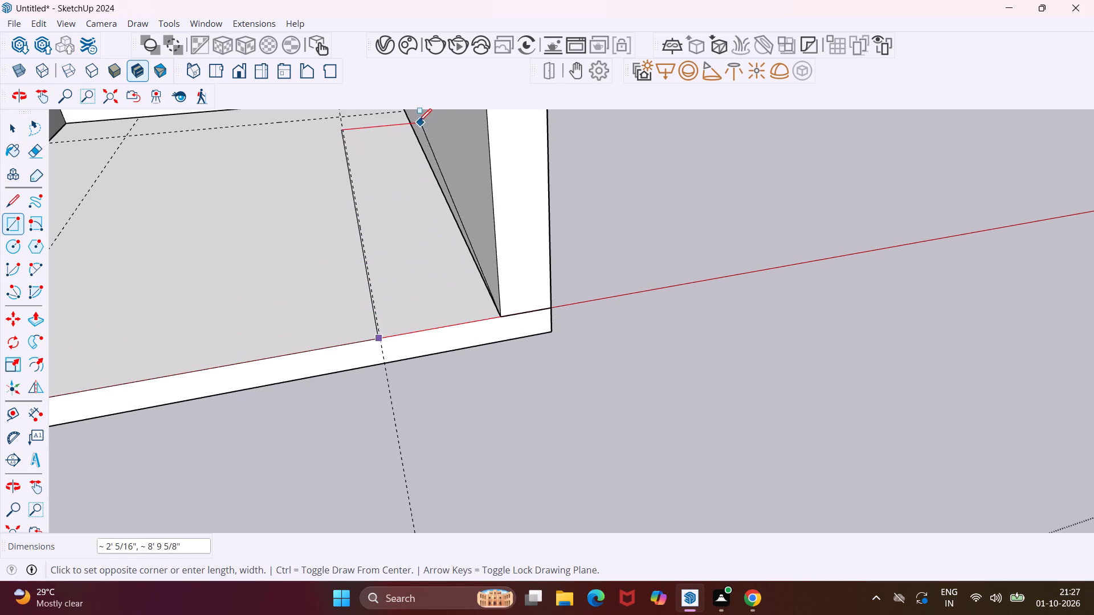
scroll(406, 113, "down", 3)
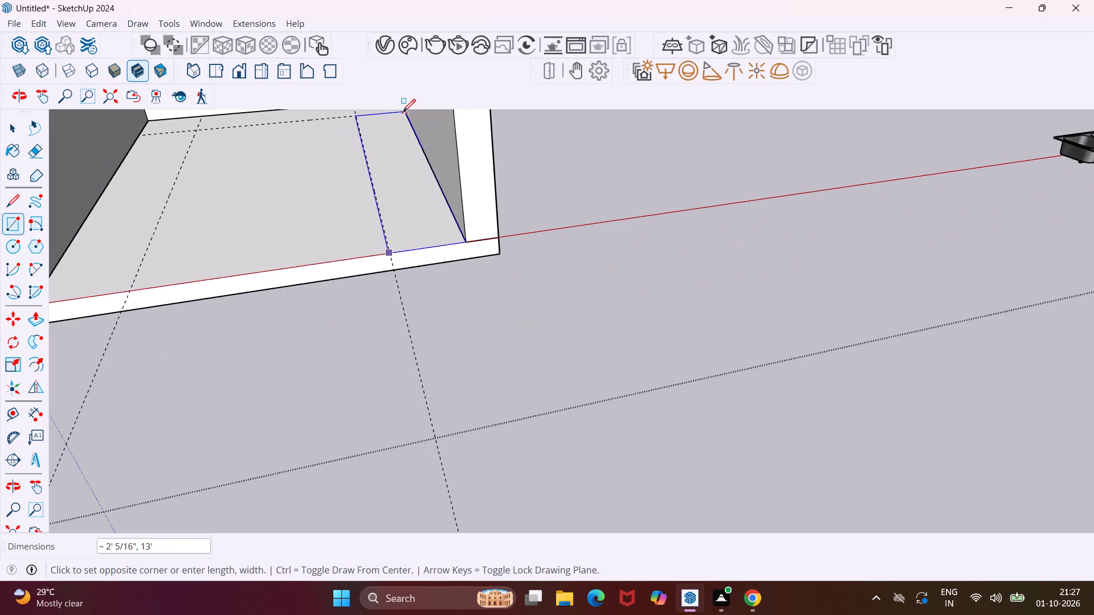
left_click(403, 112)
middle_click_drag(328, 184, 500, 227)
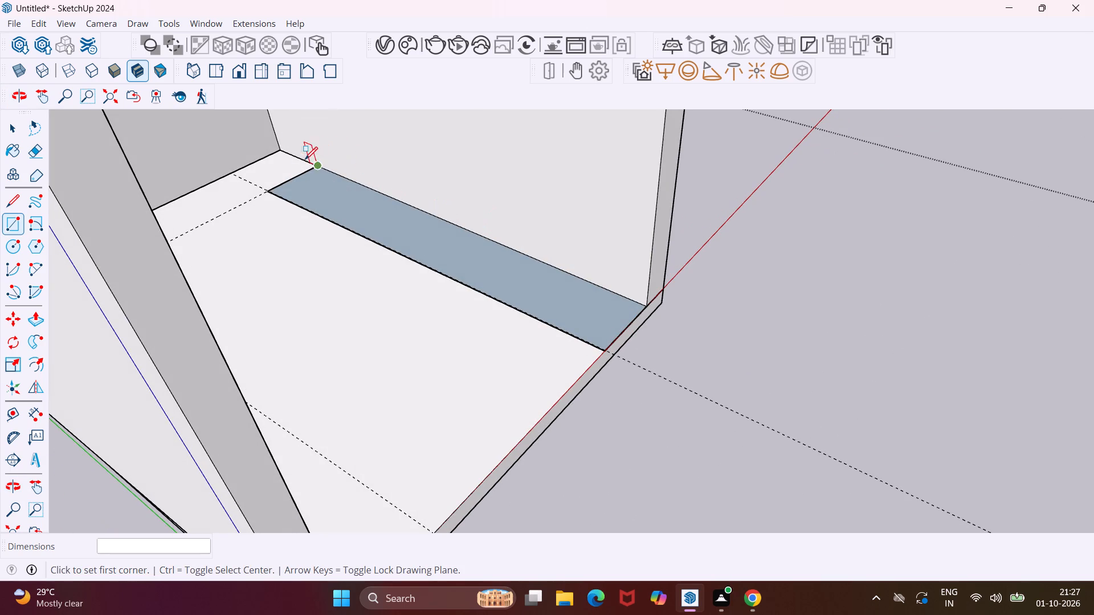
middle_click_drag(281, 151, 228, 176)
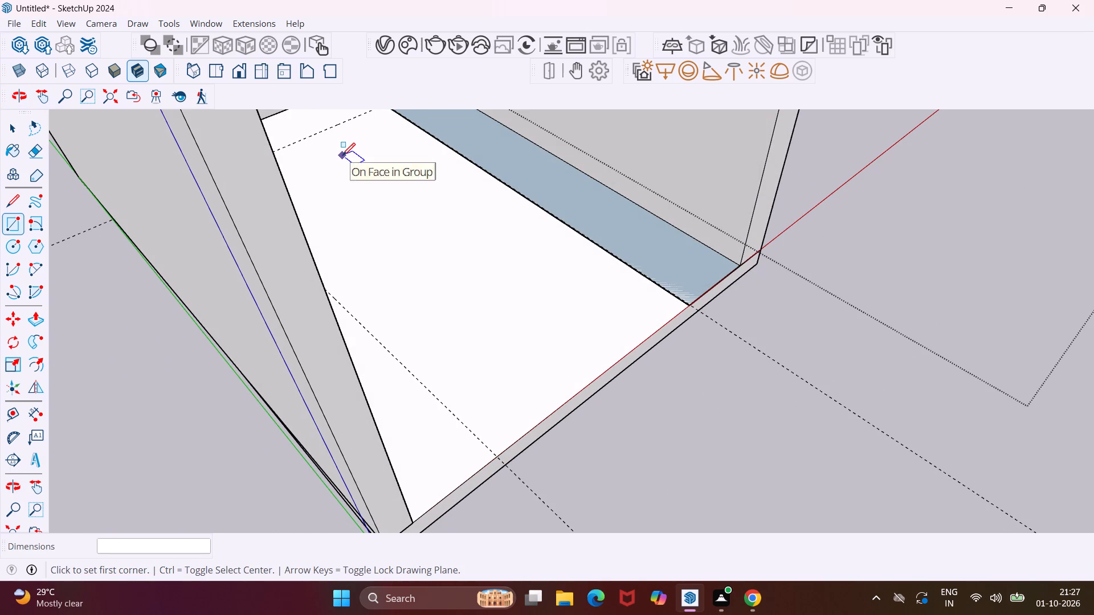
key("Escape")
key("space")
Draw a 10' by 2' rectangle on the floor along the back wall, spanning between the two side walls.
left_click(40, 99)
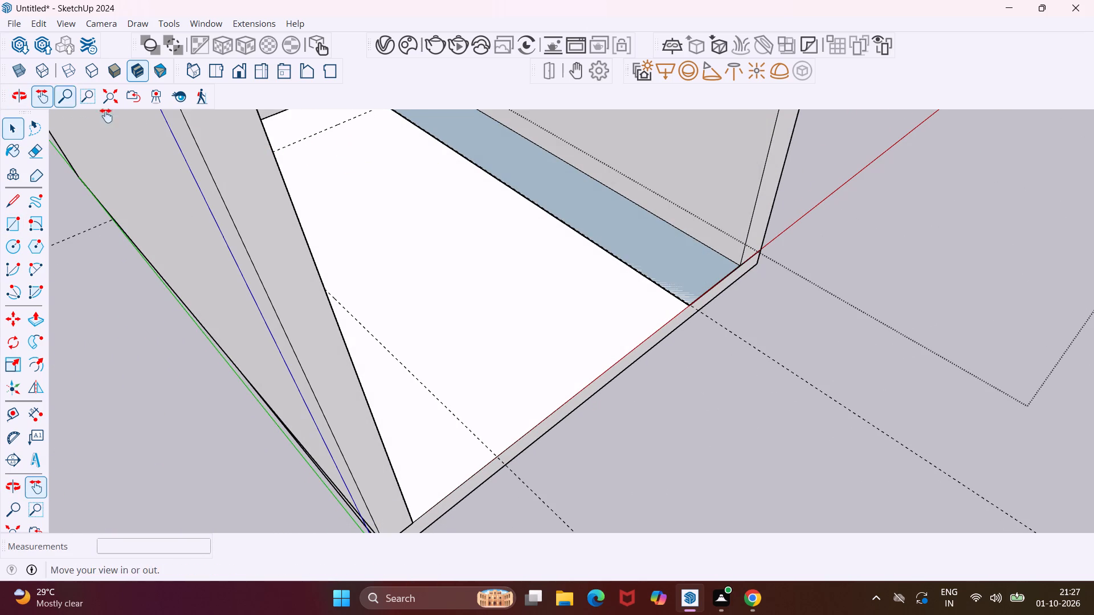
left_click_drag(464, 255, 307, 297)
middle_click_drag(312, 263, 289, 263)
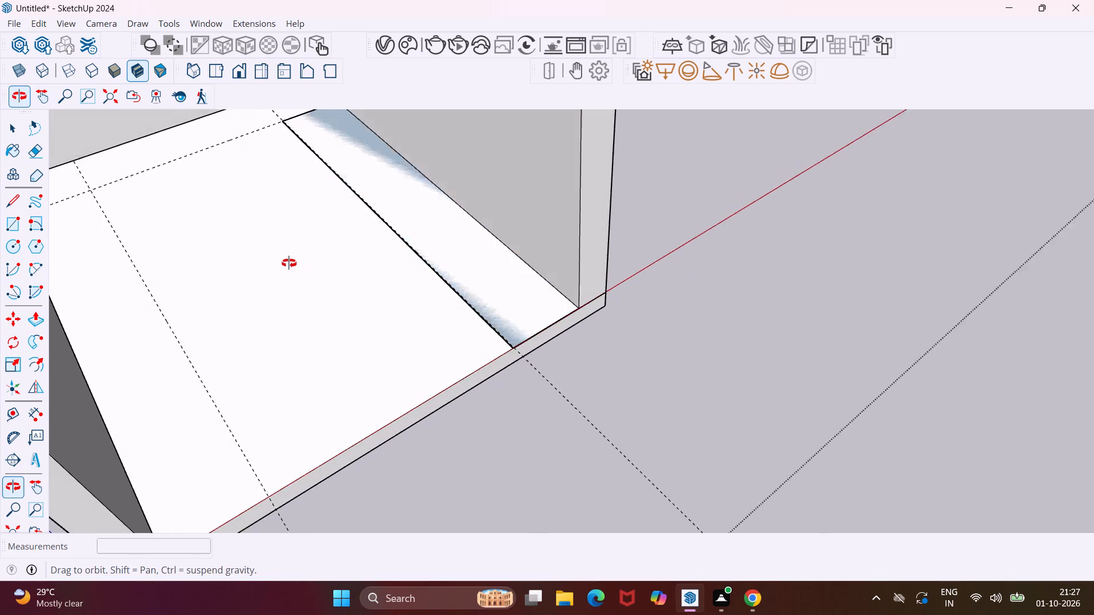
middle_click_drag(289, 263, 251, 247)
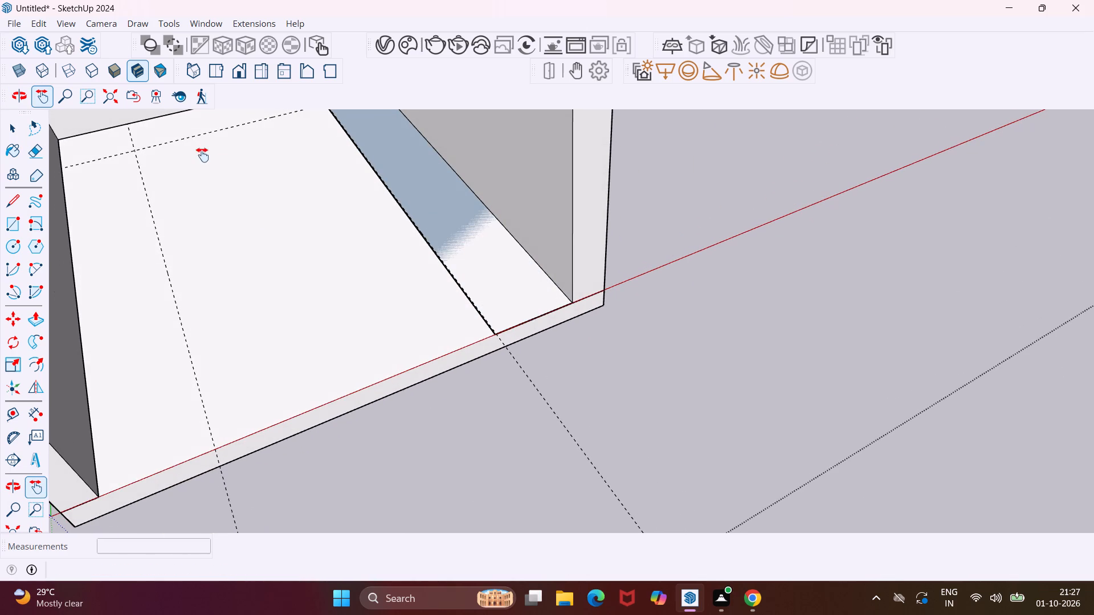
left_click_drag(202, 155, 231, 236)
key("Escape")
key("space")
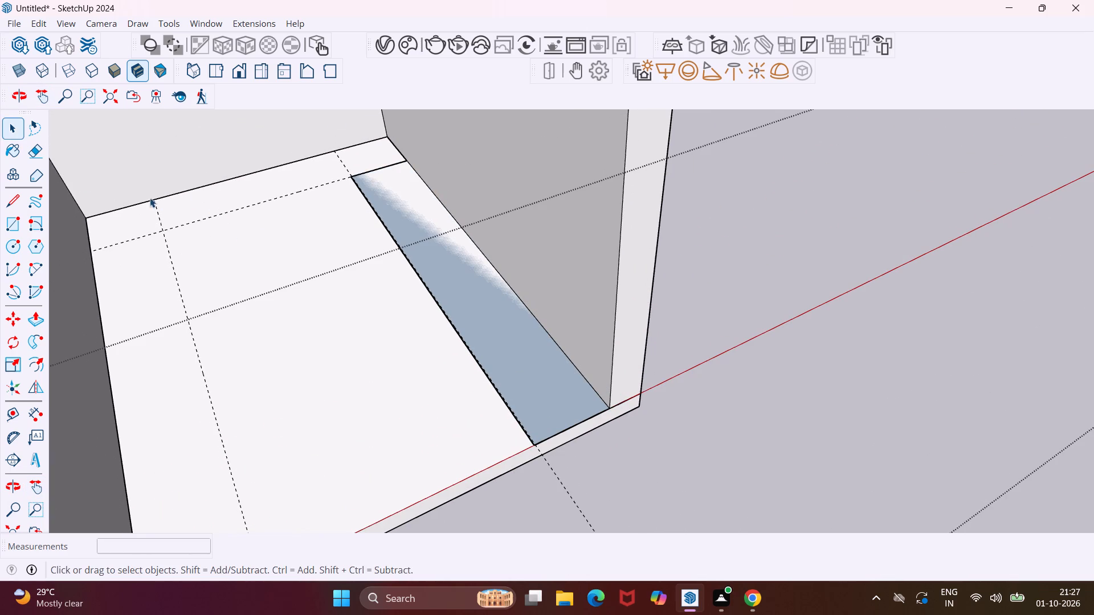
left_click(15, 220)
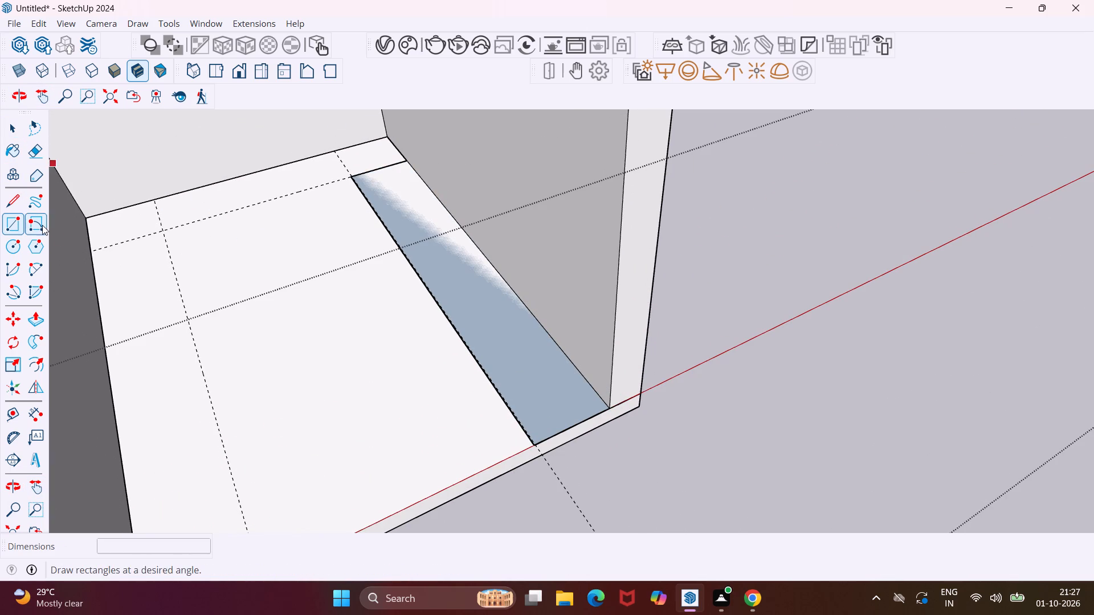
left_click(86, 218)
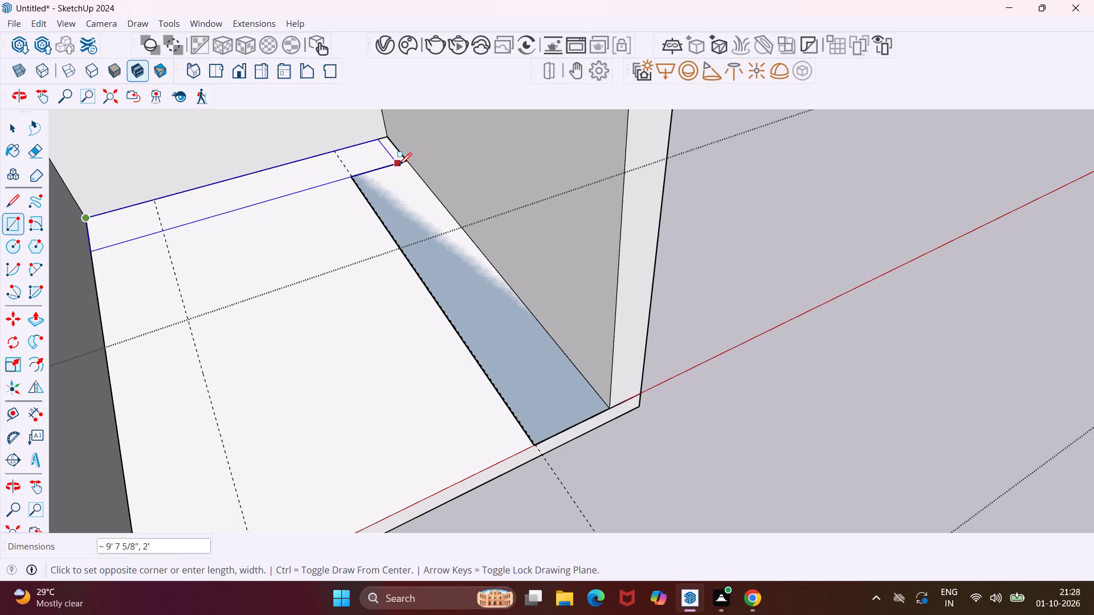
left_click(404, 162)
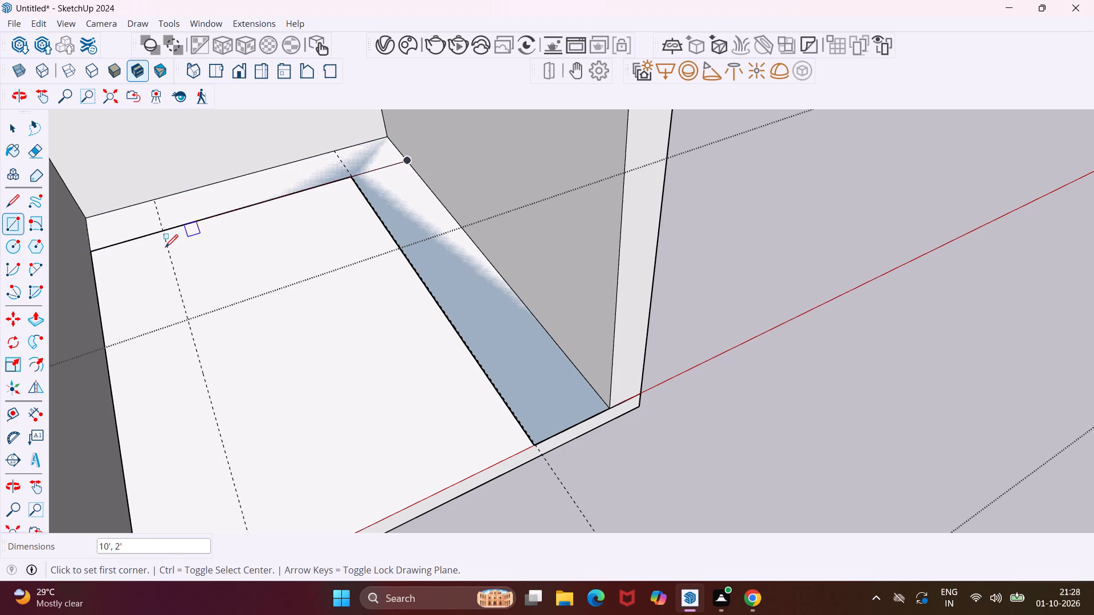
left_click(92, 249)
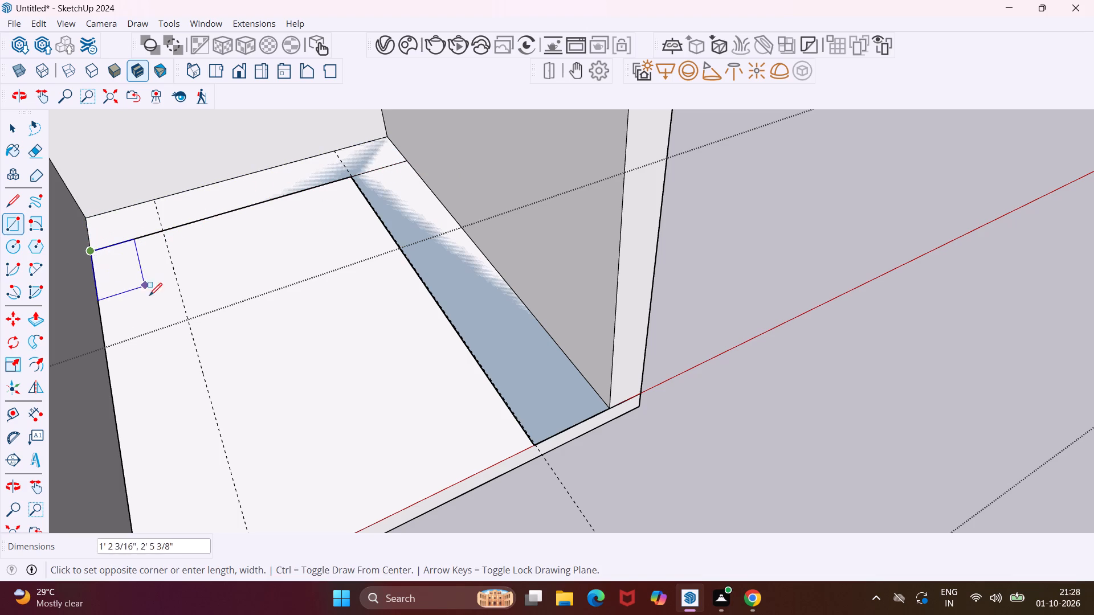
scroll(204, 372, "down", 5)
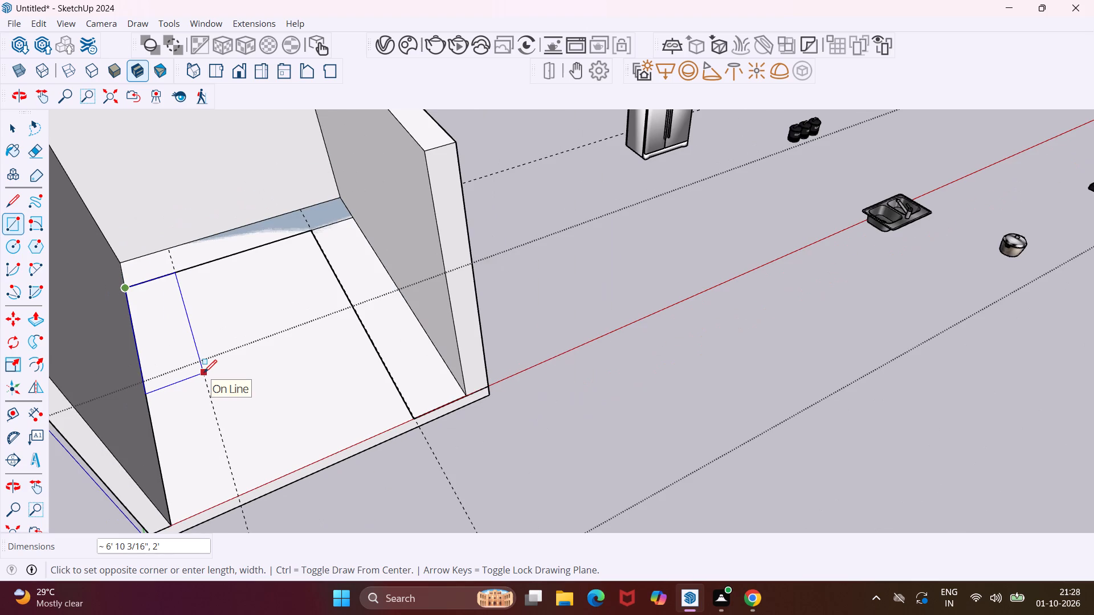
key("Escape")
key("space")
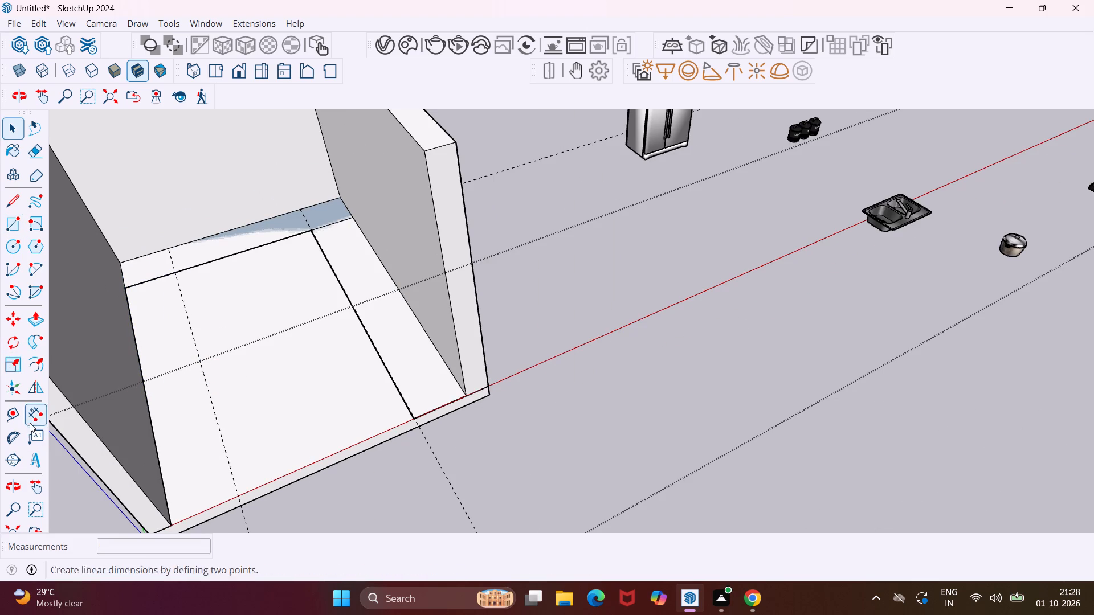
Place a guide across the floor 7' in from the room's open front edge, parallel to it.
left_click(13, 418)
left_click(214, 503)
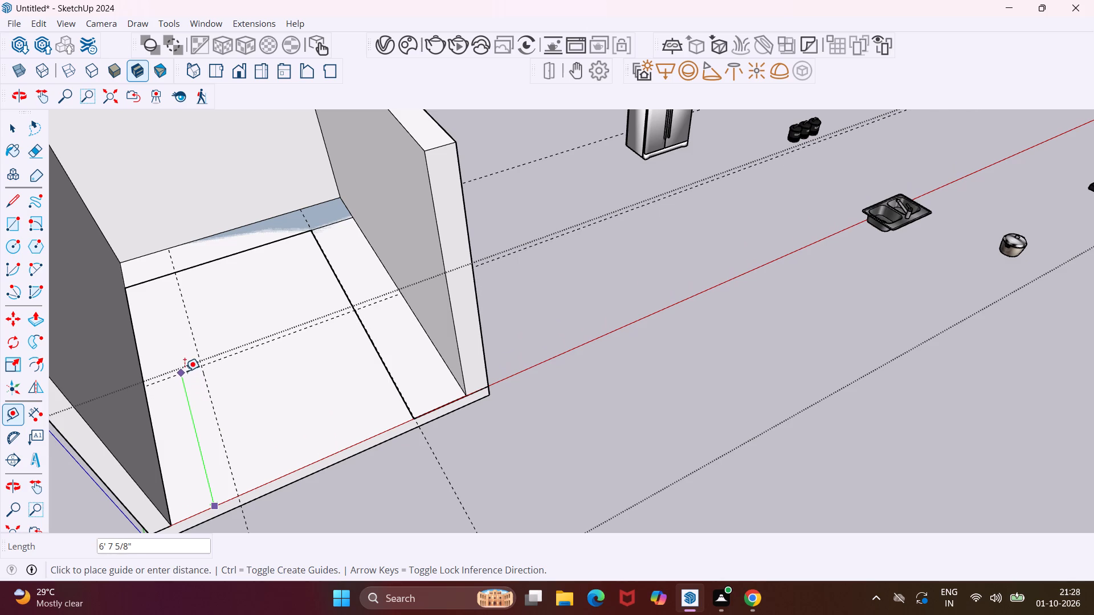
scroll(184, 364, "up", 4)
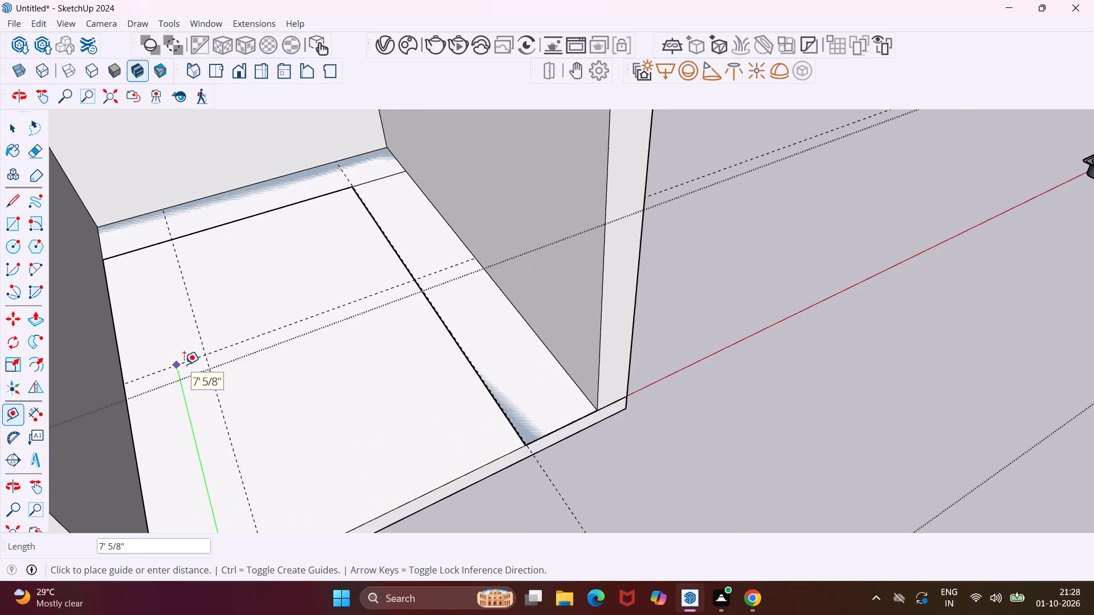
scroll(184, 364, "up", 5)
scroll(184, 364, "down", 4)
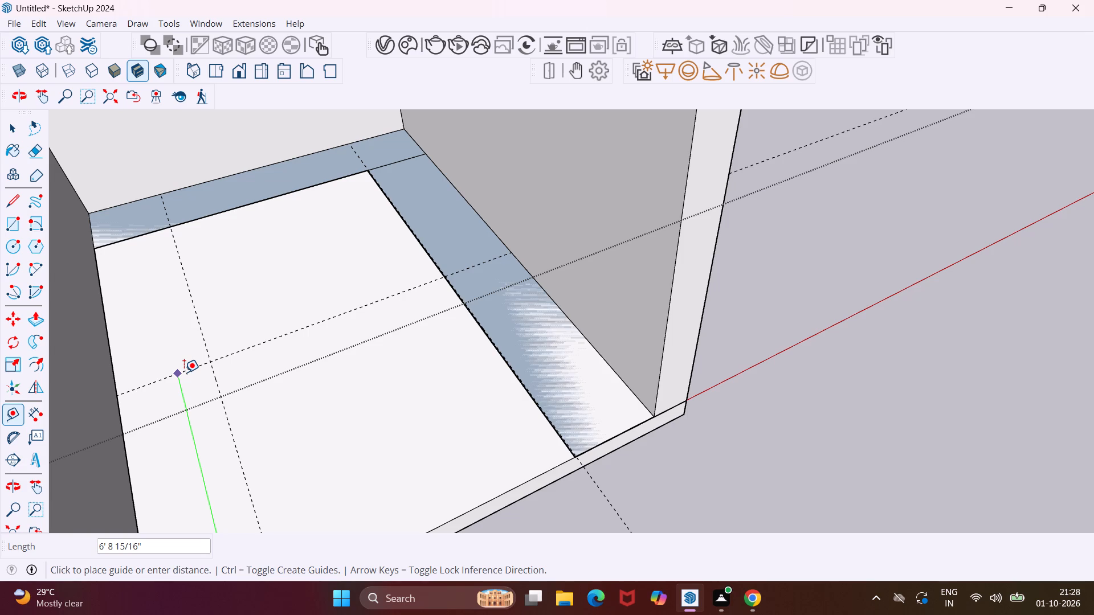
key("7")
key("apostrophe")
key("Return")
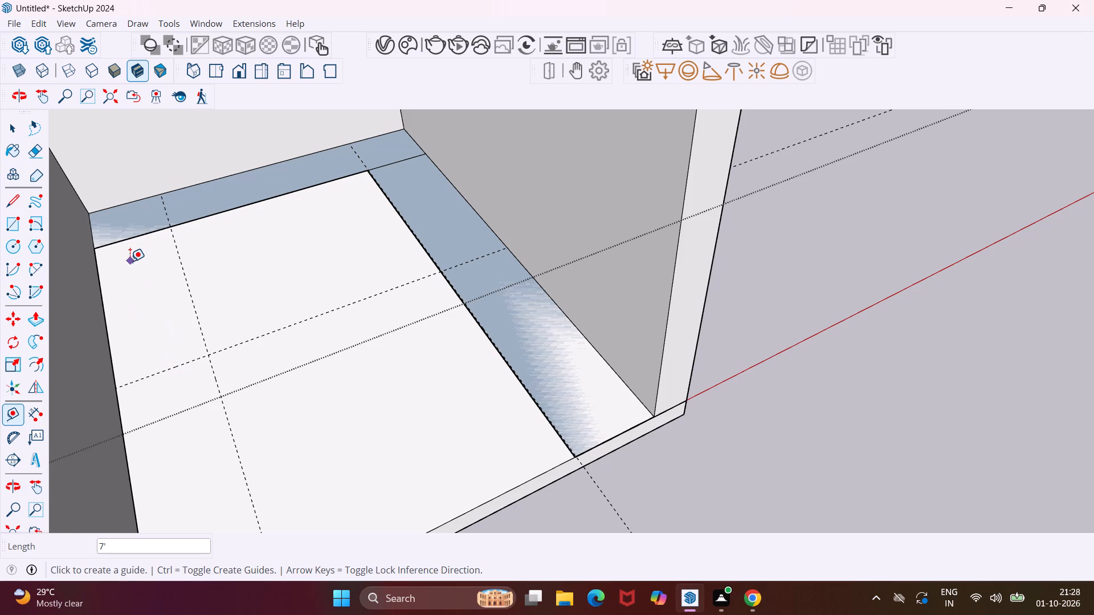
Draw the third counter rectangle on the floor along the remaining side wall, from the back strip's edge to the crossing of the two guides.
key("Escape")
key("space")
left_click(17, 219)
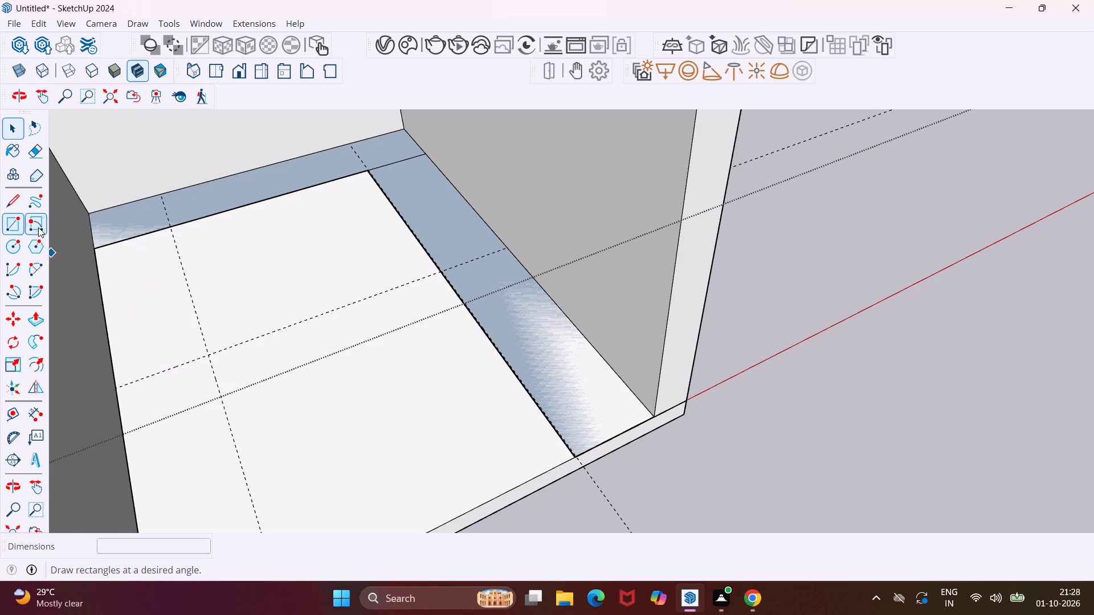
left_click(96, 249)
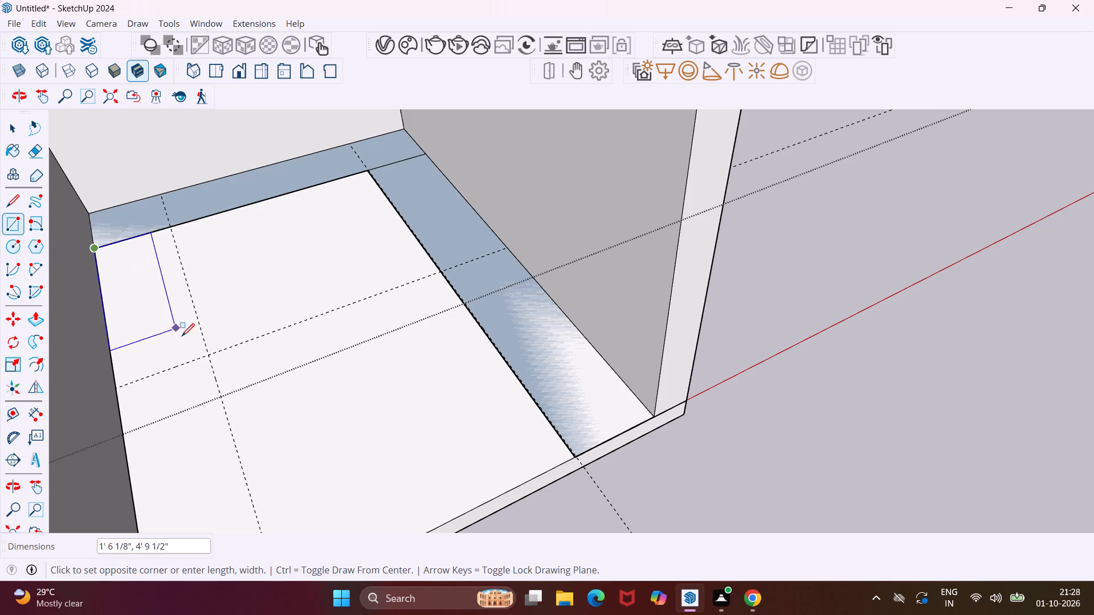
left_click(208, 359)
key("Escape")
key("space")
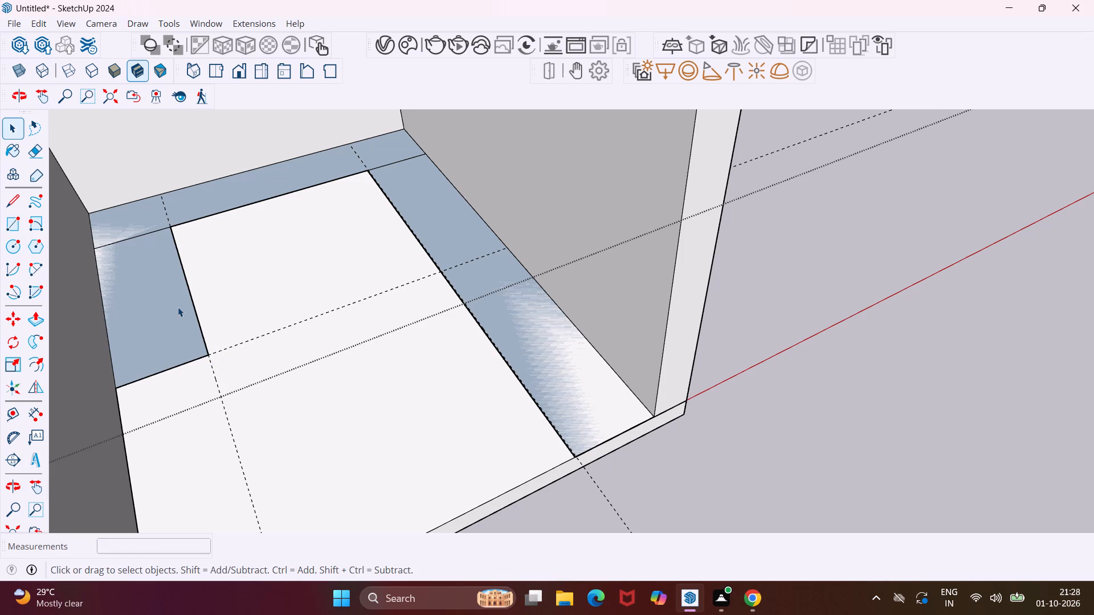
Extrude the new side-wall counter rectangle upward 2'10" with Push/Pull.
double_click(168, 289)
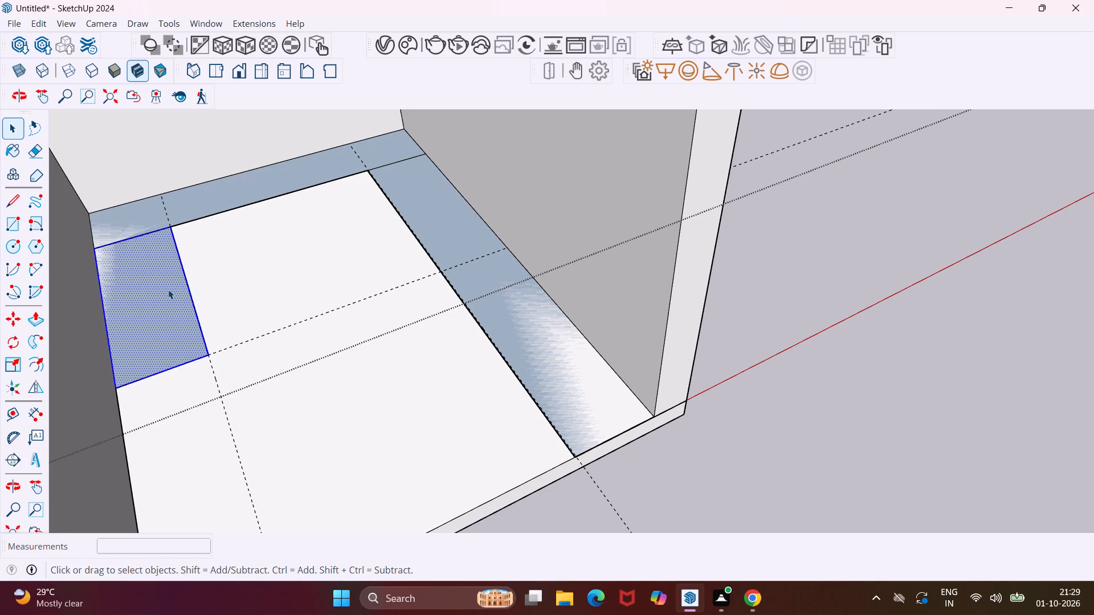
key("p")
left_click(168, 289)
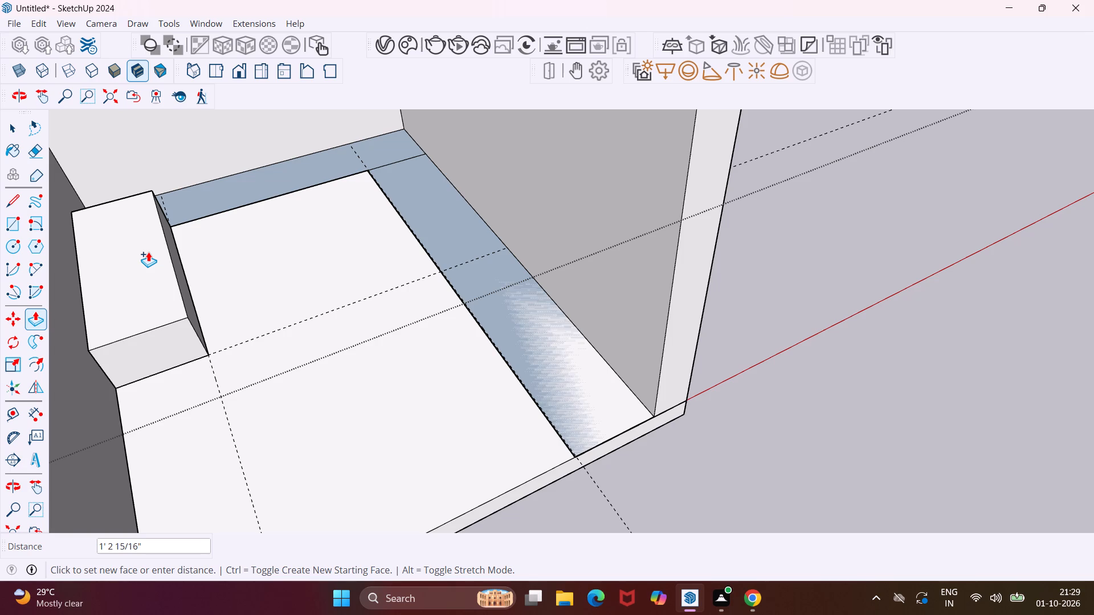
type("2'")
type("10")
key("shift+quotedbl")
key("Return")
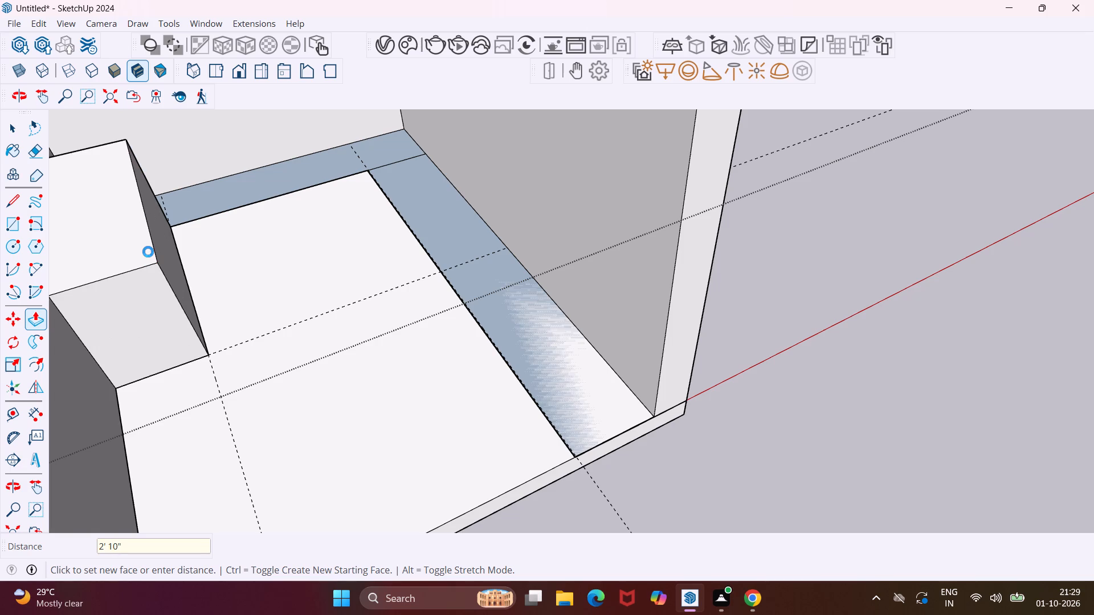
Repeat the 2'10" upward extrusion on the back-wall strip and the appliance-side counter strip.
scroll(248, 182, "up", 8)
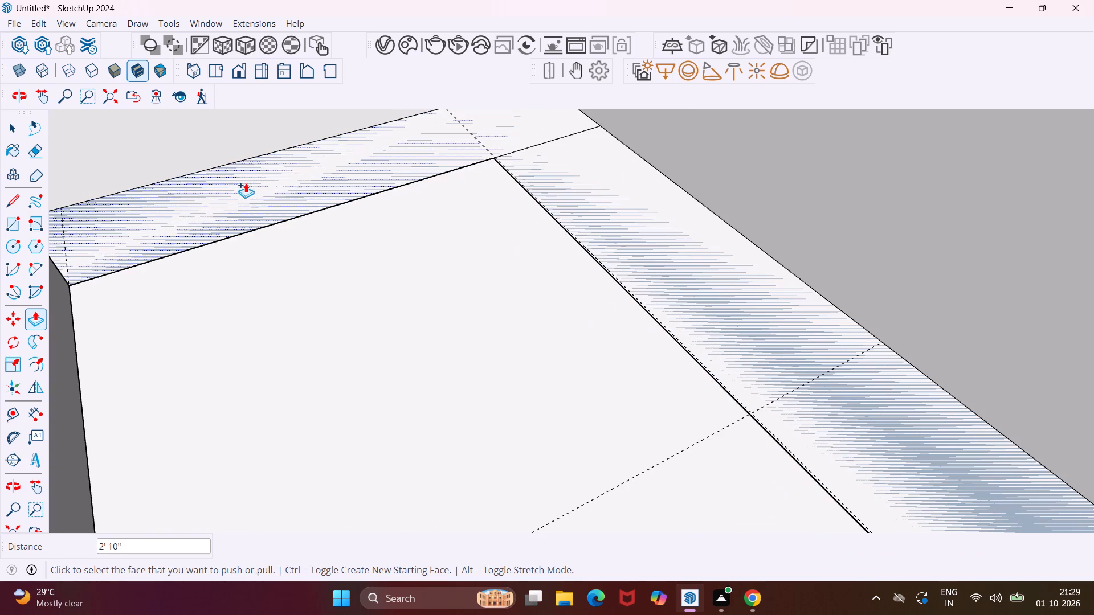
double_click(250, 190)
scroll(248, 183, "down", 2)
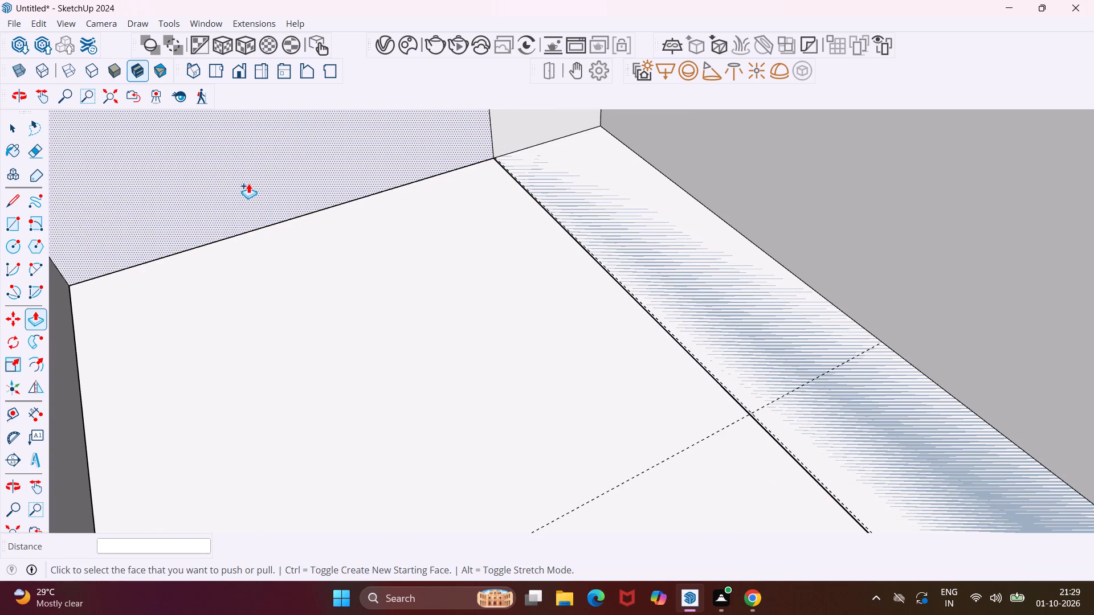
scroll(248, 183, "down", 8)
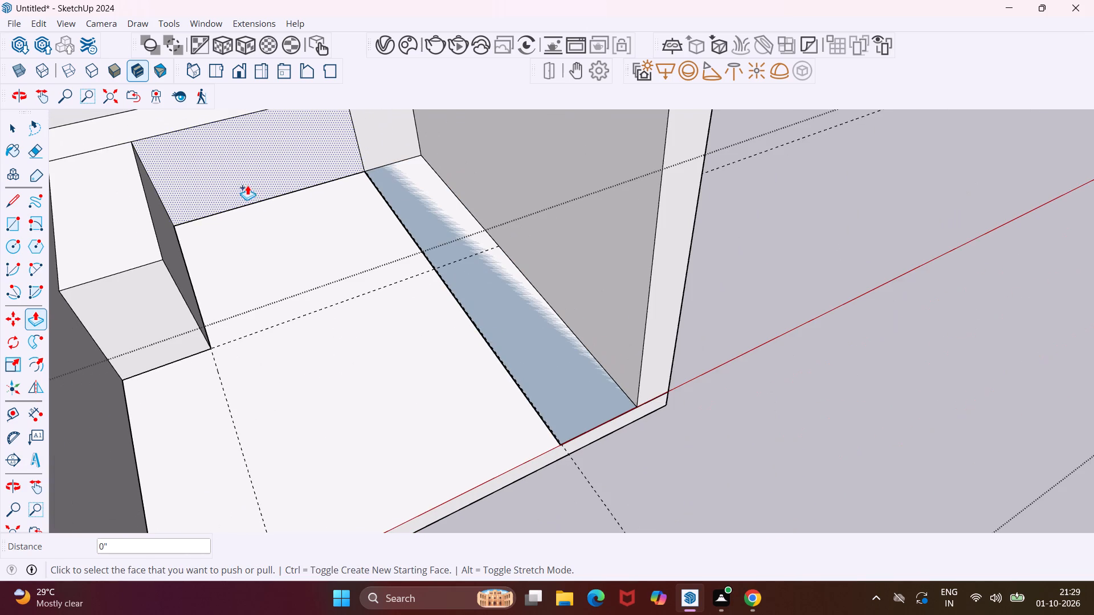
double_click(410, 196)
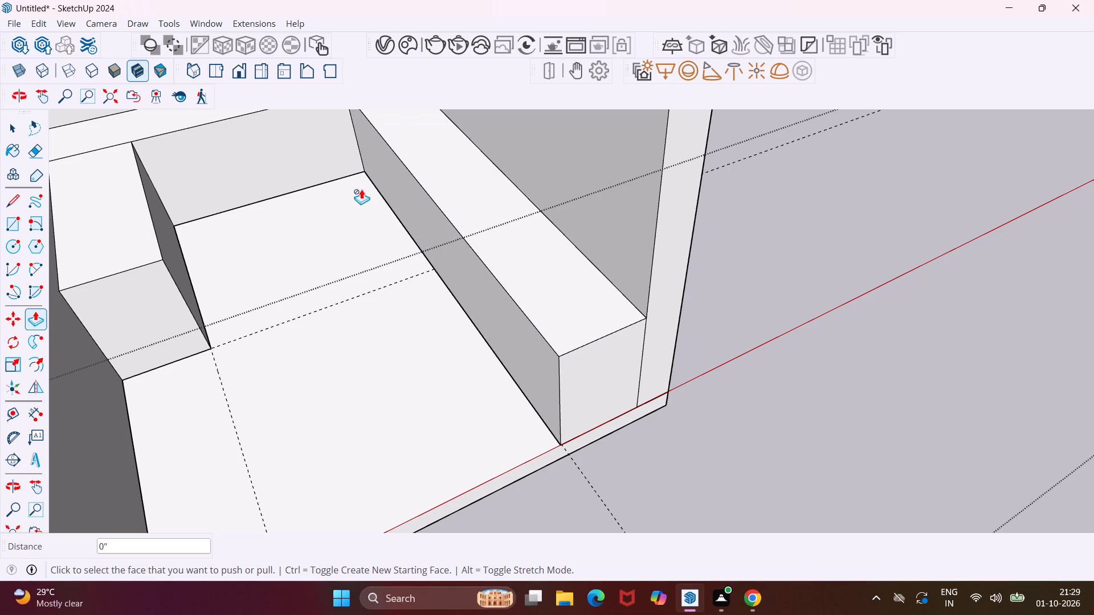
key("Escape")
key("space")
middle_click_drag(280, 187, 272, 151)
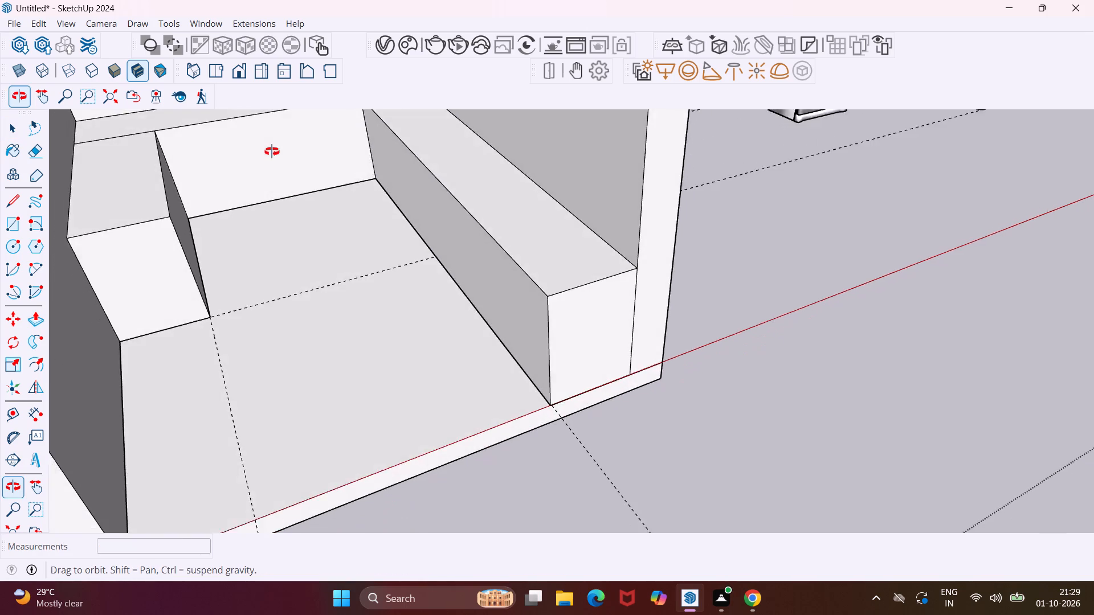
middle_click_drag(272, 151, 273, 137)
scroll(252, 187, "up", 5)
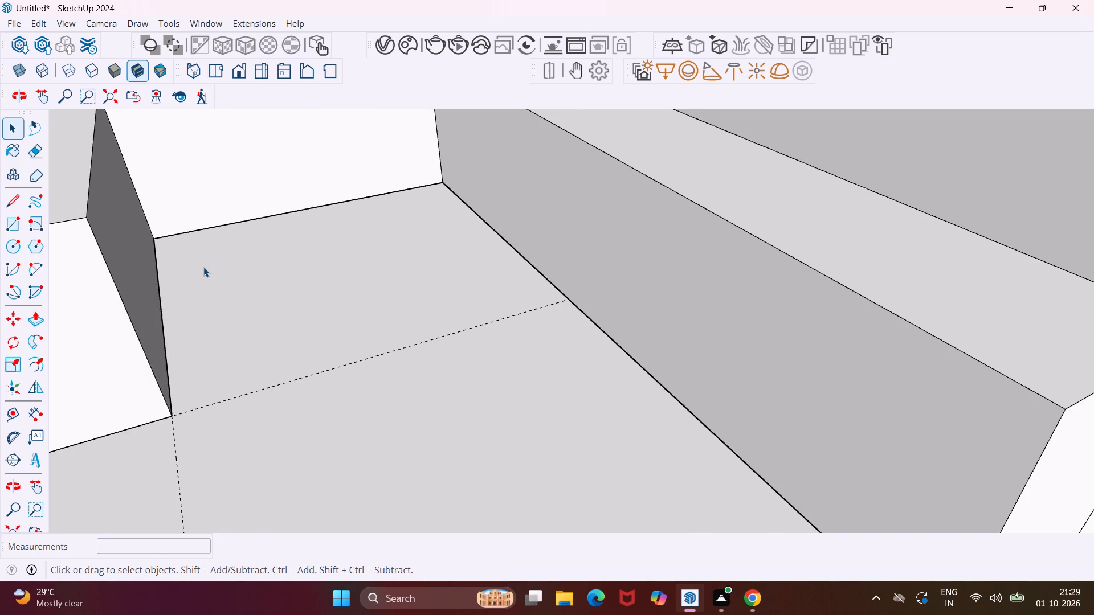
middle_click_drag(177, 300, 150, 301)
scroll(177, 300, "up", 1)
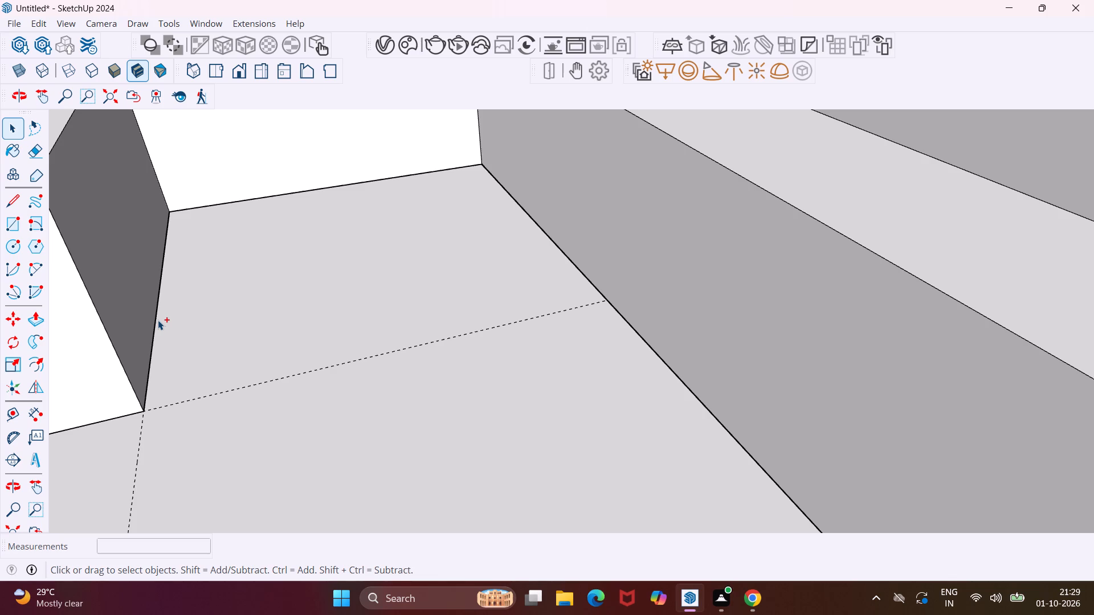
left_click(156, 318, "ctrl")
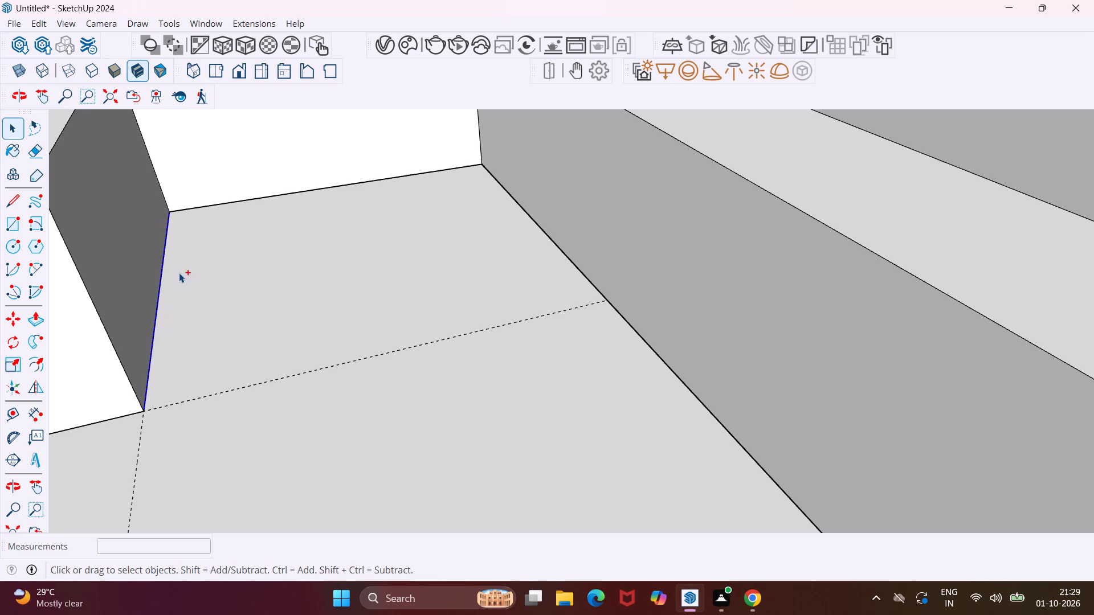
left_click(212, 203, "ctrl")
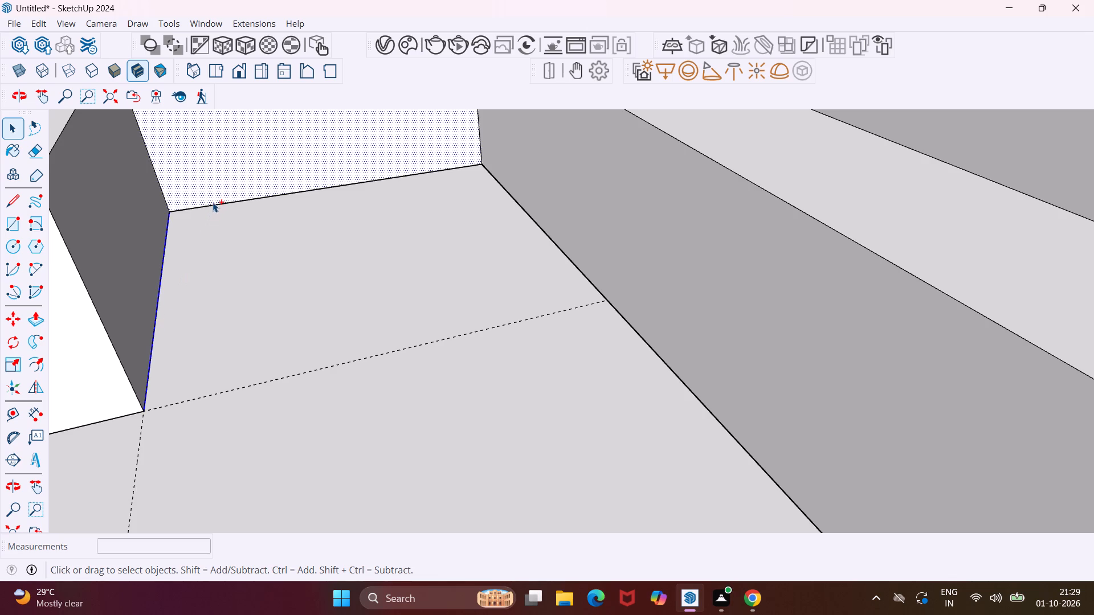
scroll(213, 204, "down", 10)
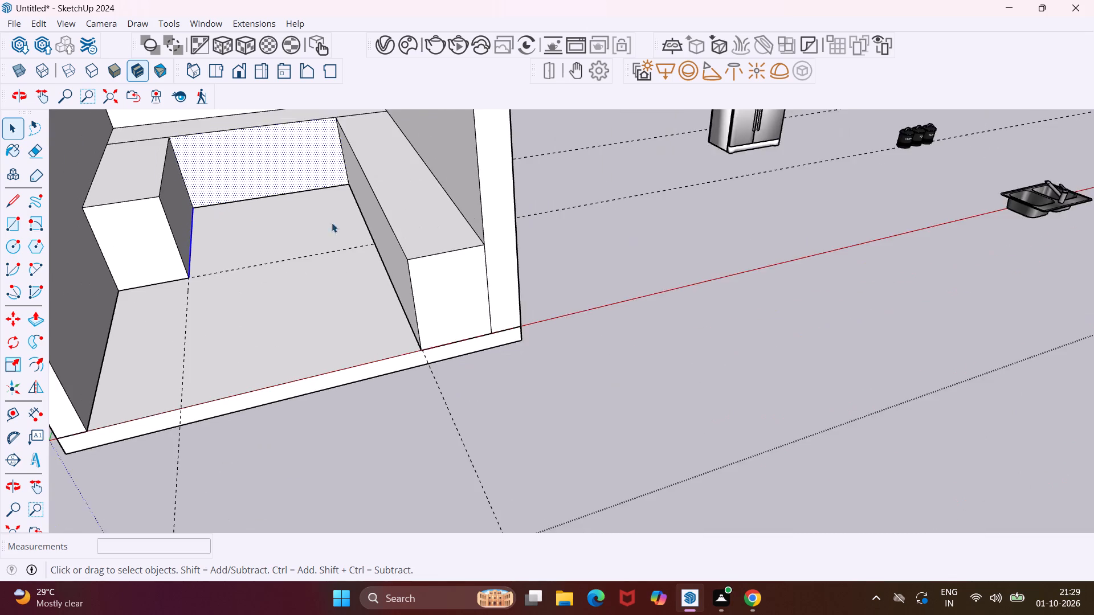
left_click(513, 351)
Select the three inner bottom edges where the counter blocks meet the floor and copy them 4" straight up the block faces.
scroll(212, 220, "up", 10)
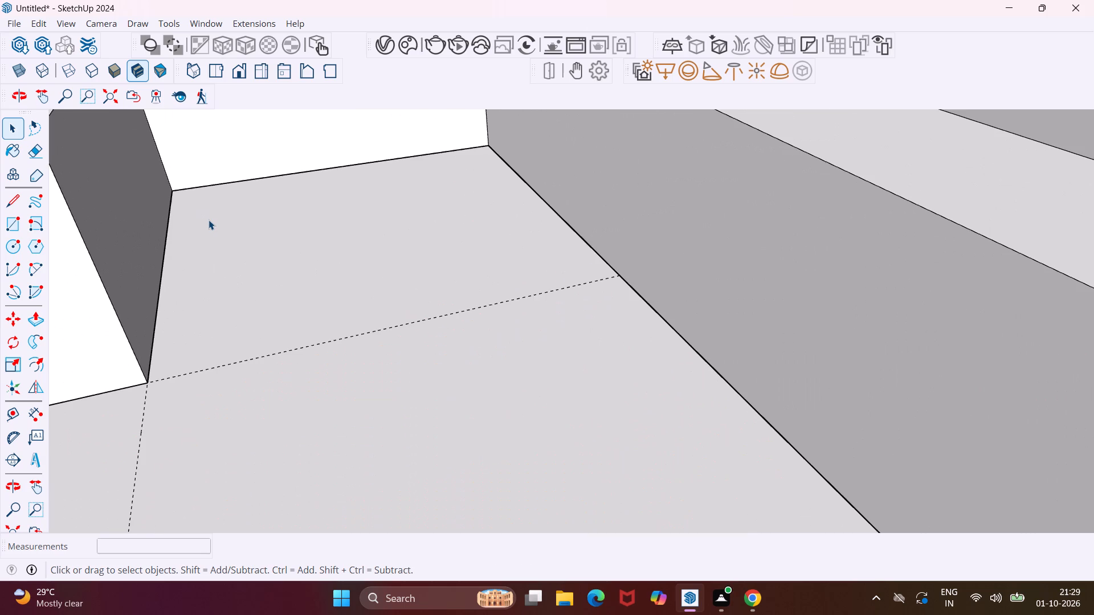
left_click(162, 279, "ctrl")
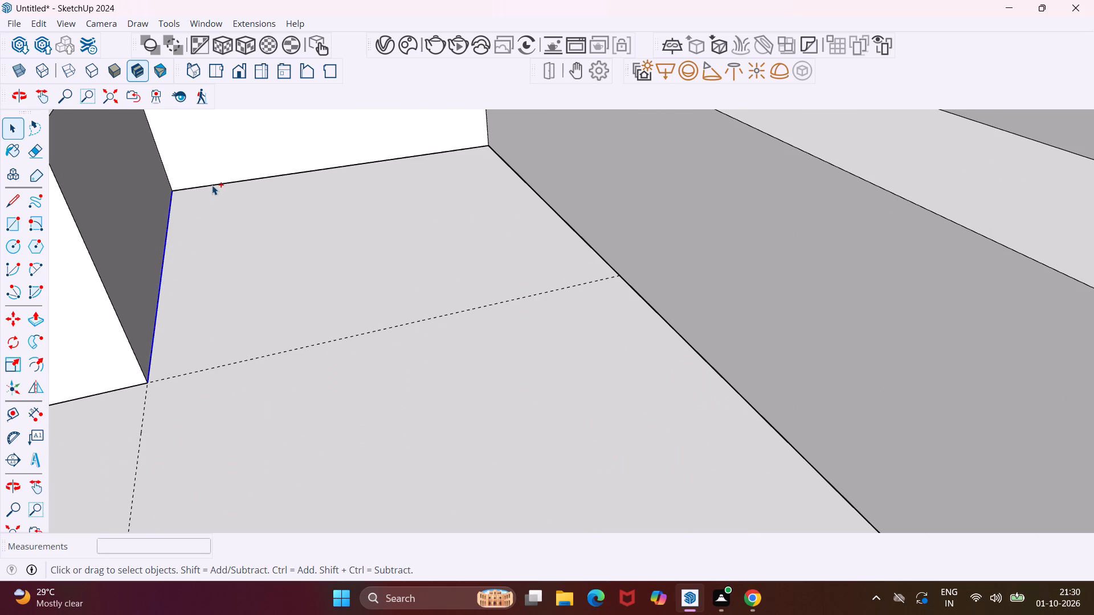
left_click(212, 184, "ctrl")
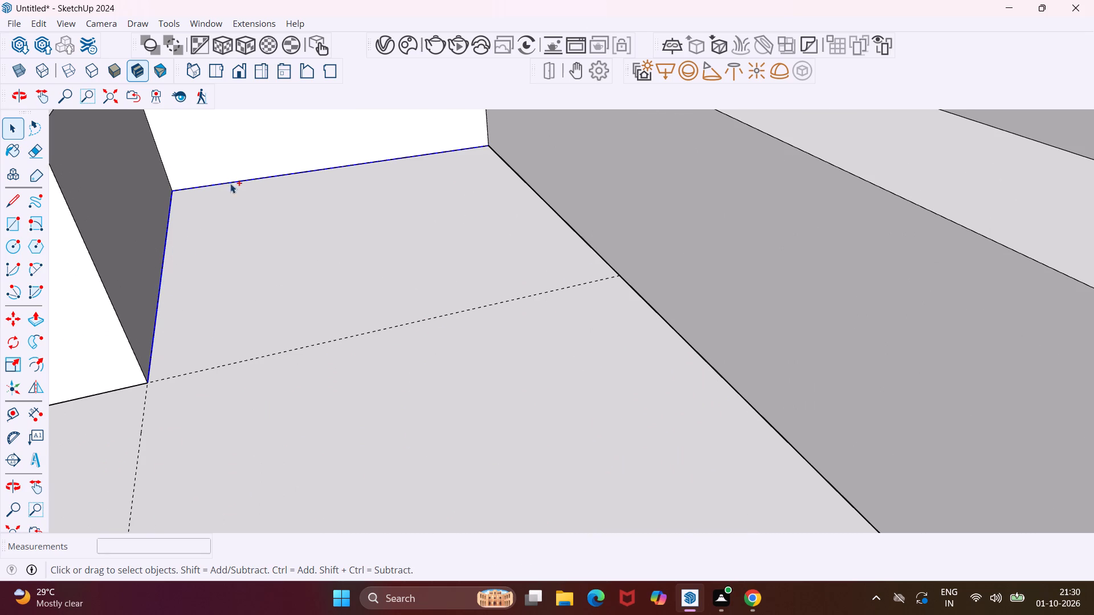
scroll(528, 192, "up", 8, "ctrl")
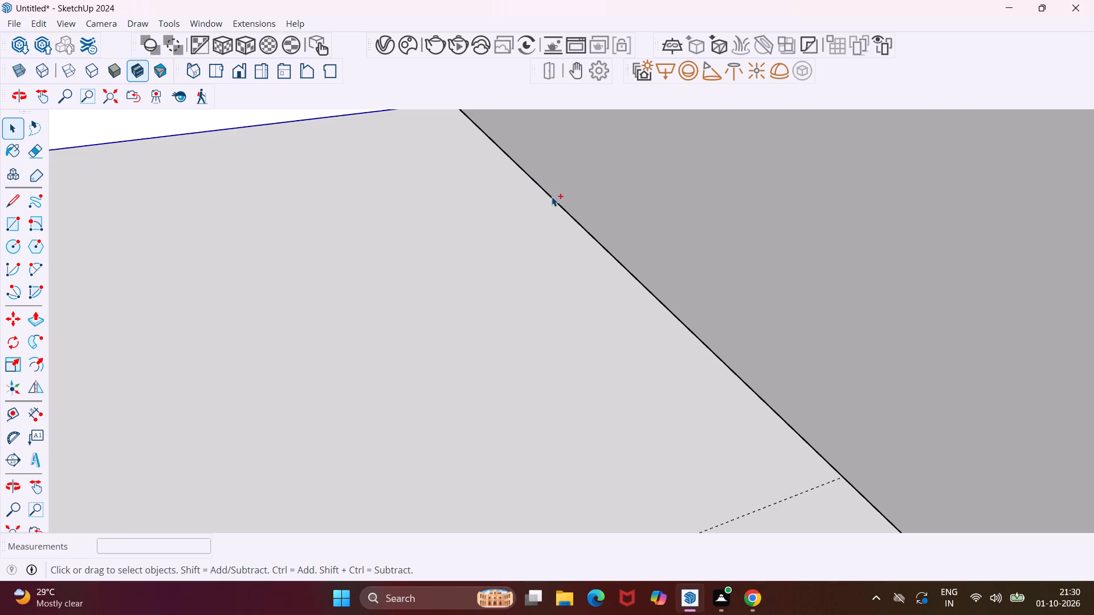
left_click(552, 197, "ctrl")
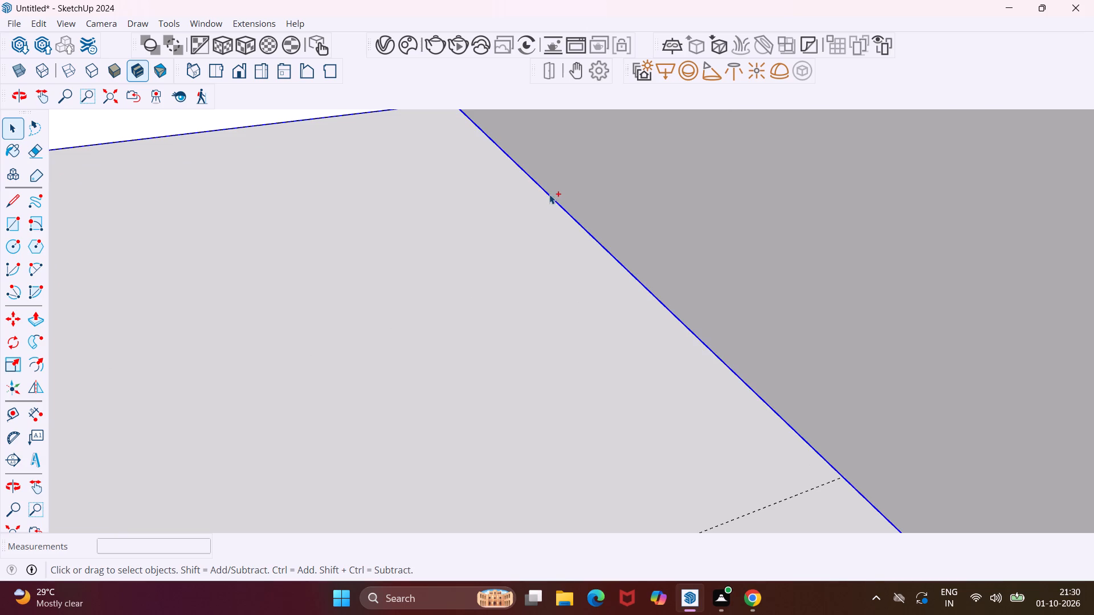
scroll(548, 194, "down", 10)
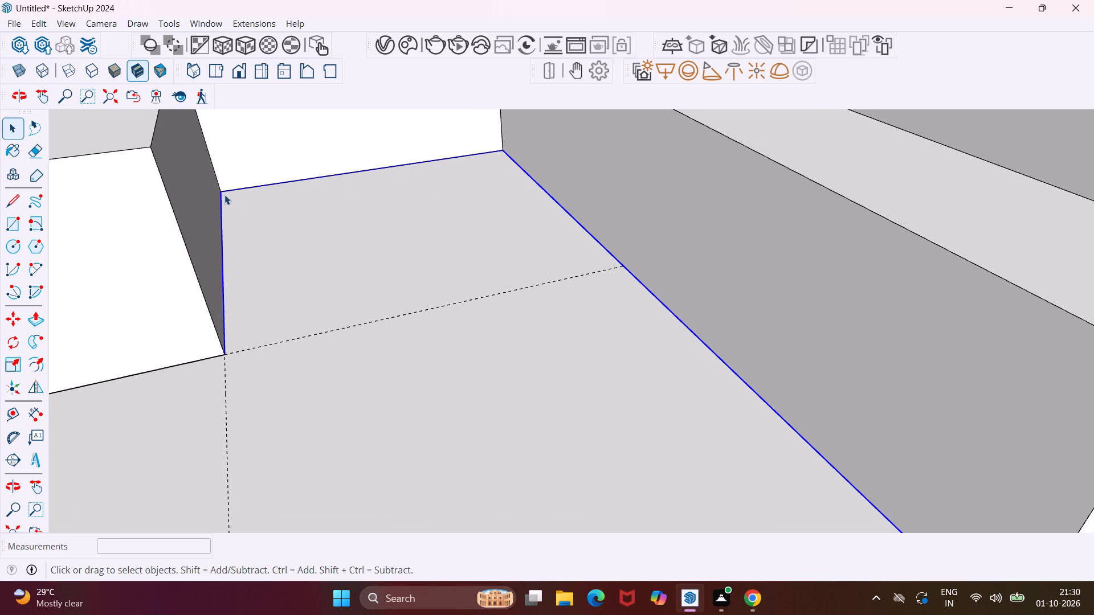
key("m")
scroll(223, 192, "up", 17)
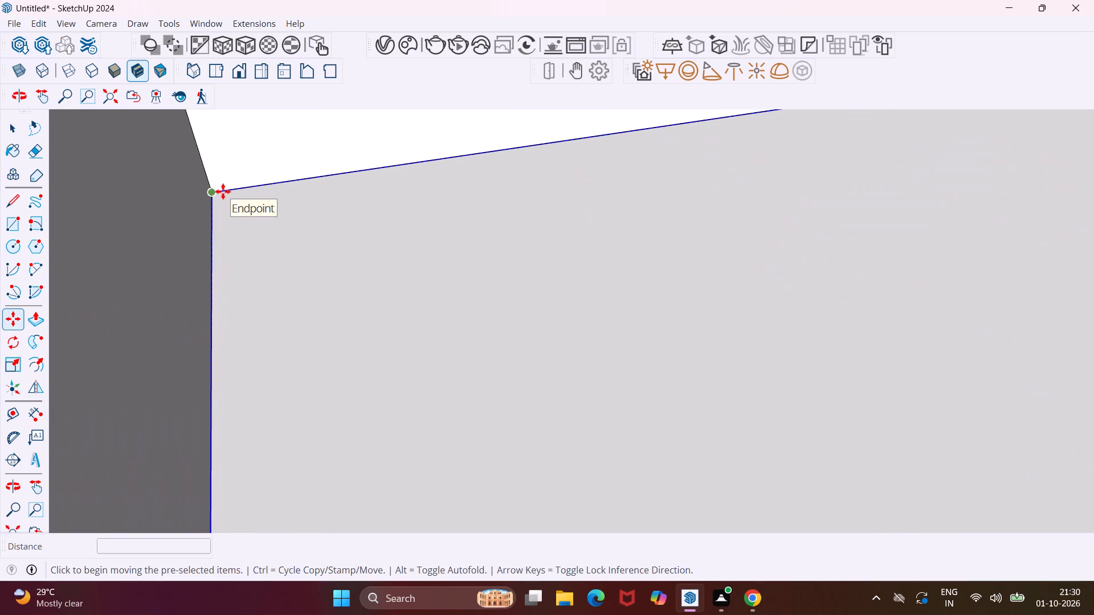
scroll(223, 191, "up", 3)
left_click(211, 194)
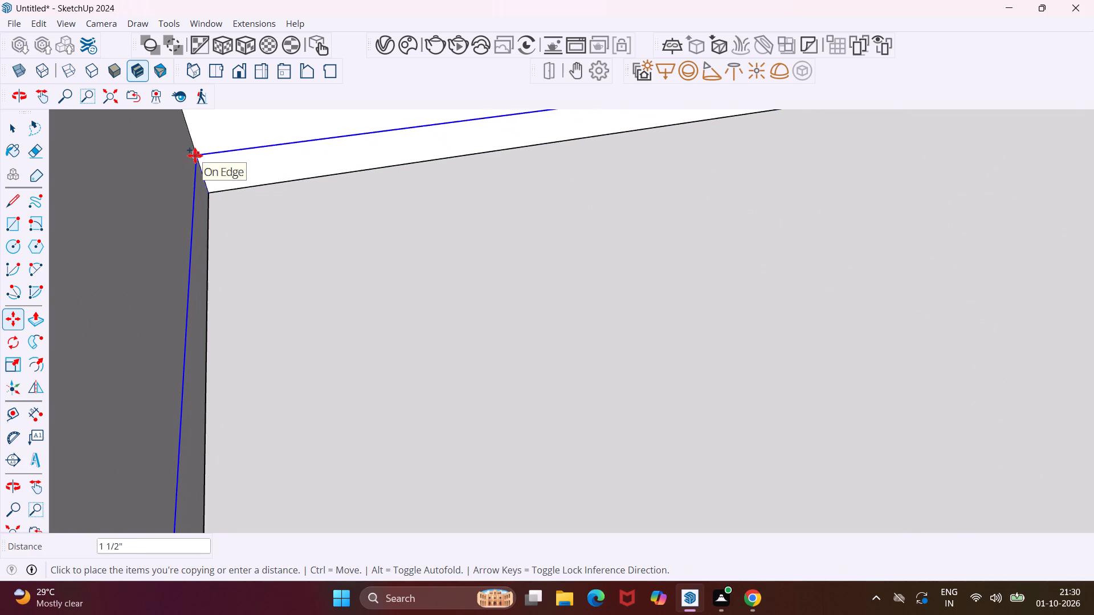
key("4")
key("shift+quotedbl")
key("Return")
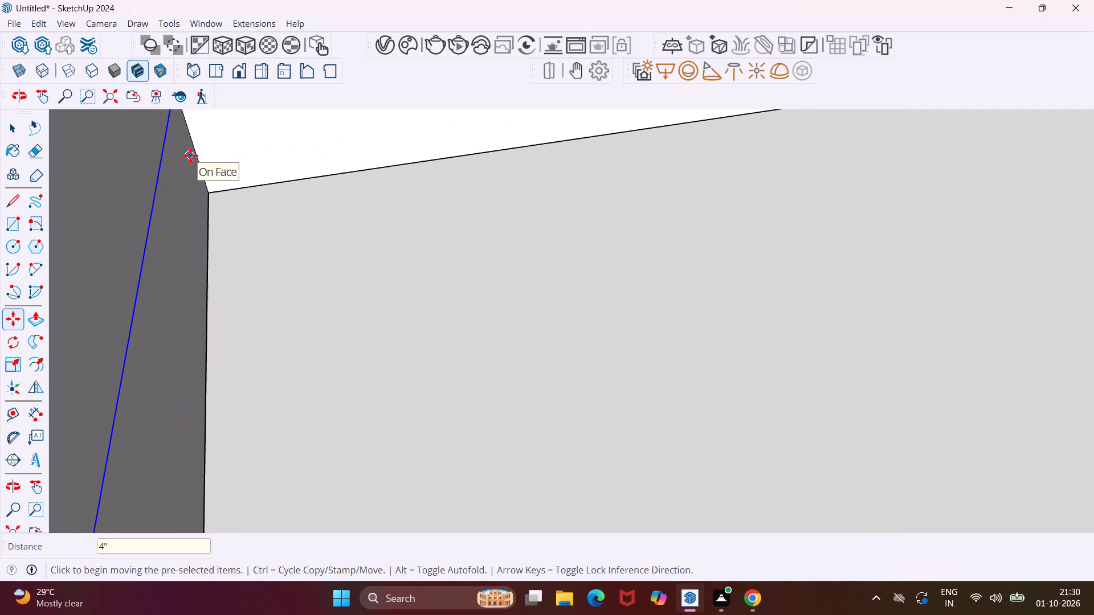
scroll(190, 155, "down", 17)
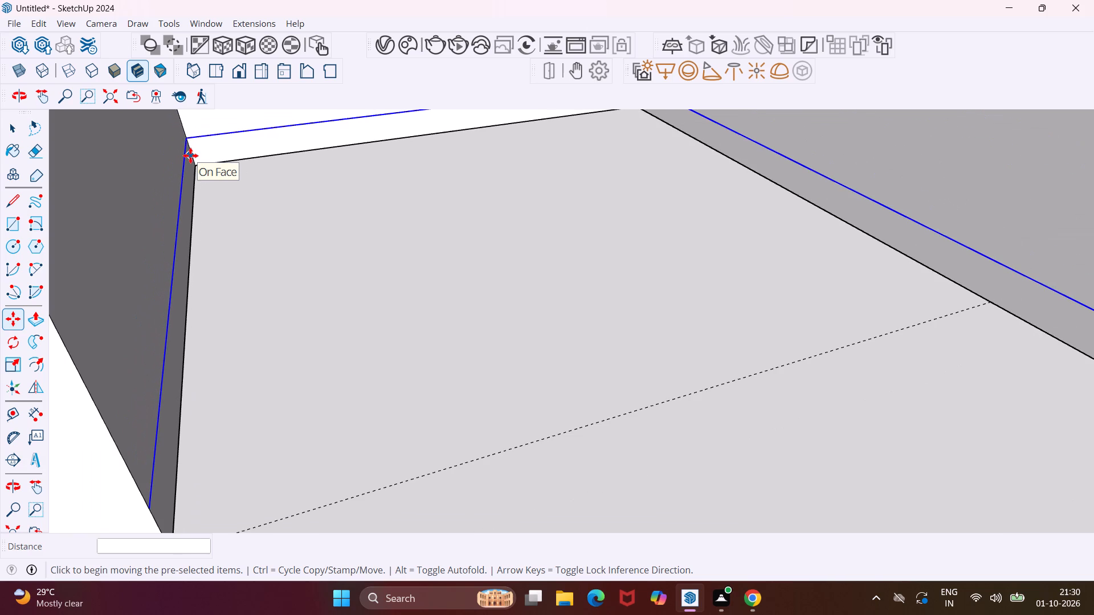
key("Escape")
key("space")
Push the toe-kick strips at the base of all three counter blocks inward 4".
left_click(188, 182)
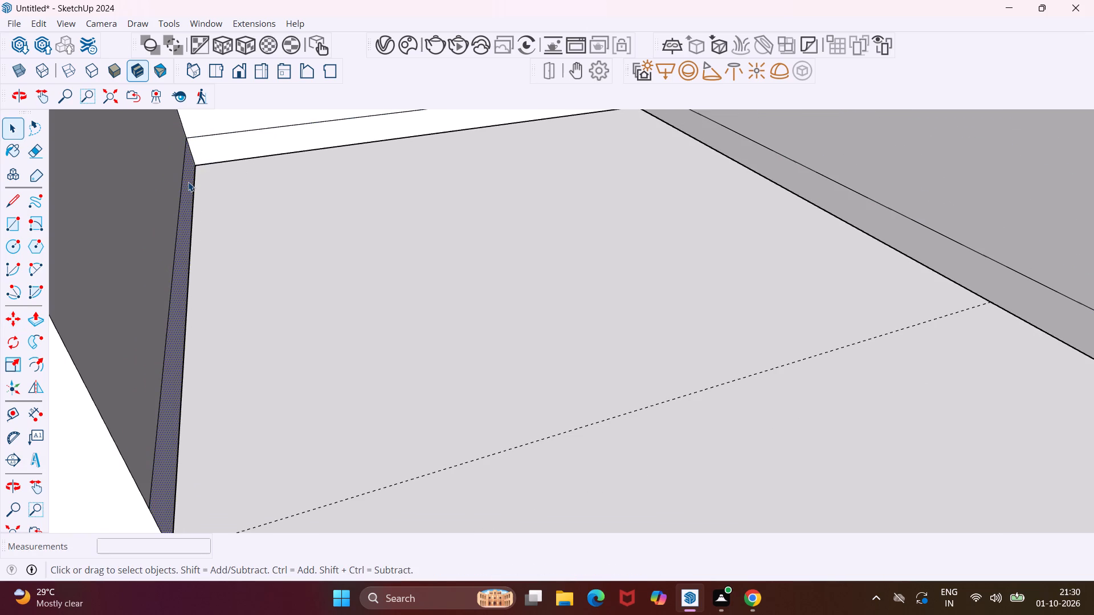
key("p")
left_click(188, 182)
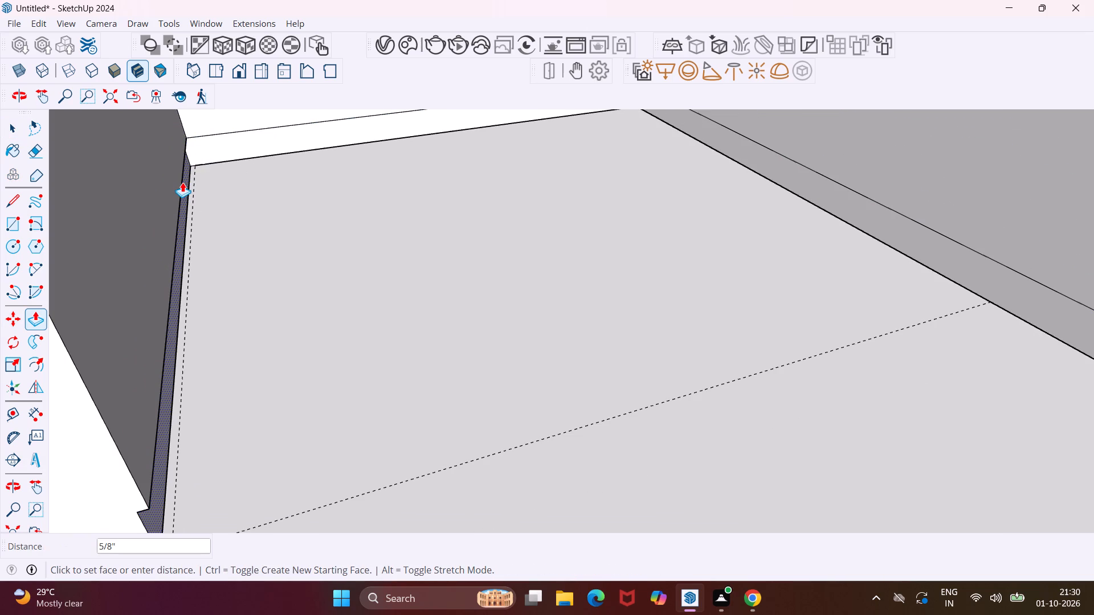
type("4\"")
key("Return")
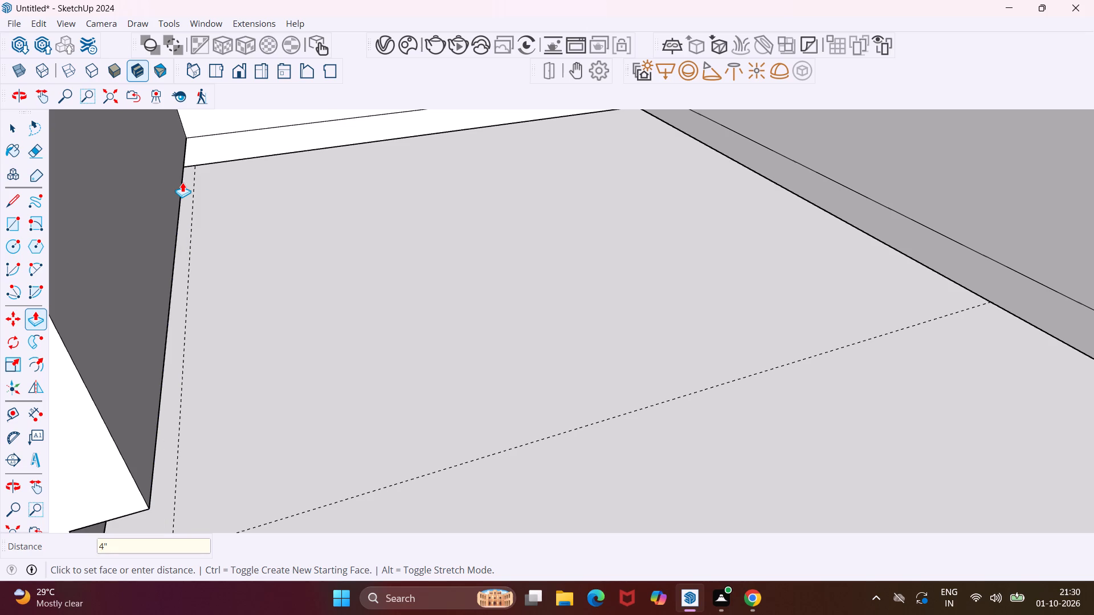
double_click(236, 147)
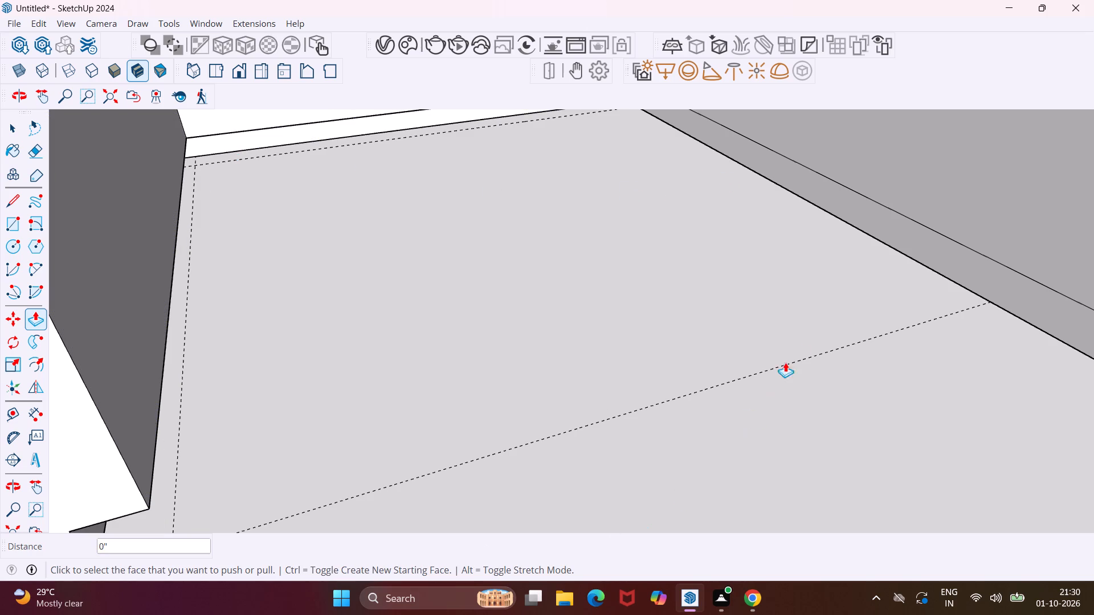
double_click(860, 218)
scroll(779, 211, "down", 5)
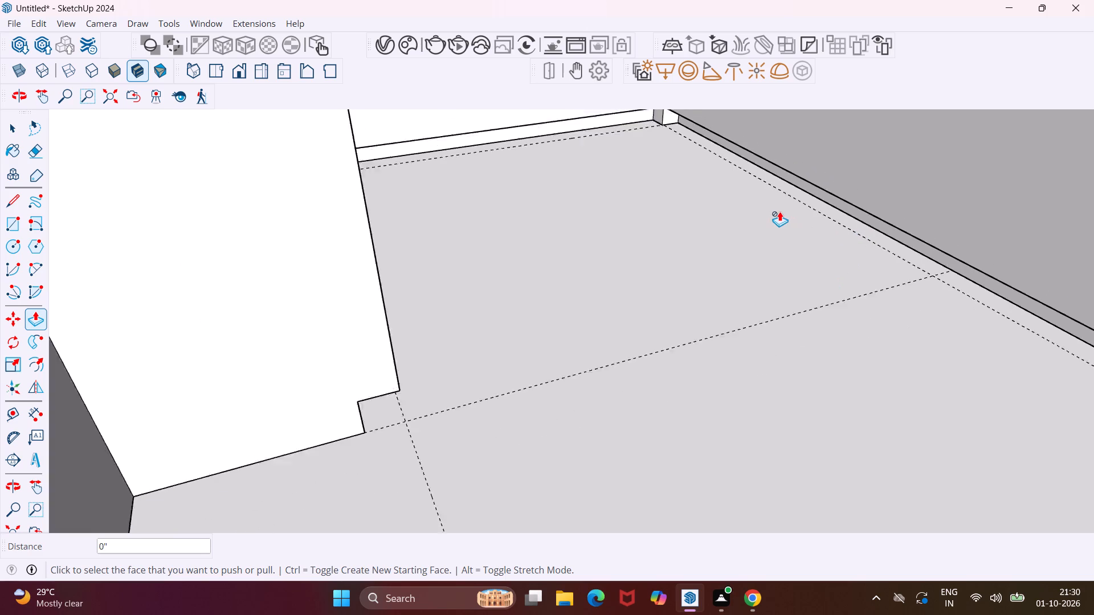
Extrude the top face of the short side-wall counter block upward 2" to form a countertop slab.
scroll(762, 220, "down", 5)
middle_click_drag(753, 233, 615, 268)
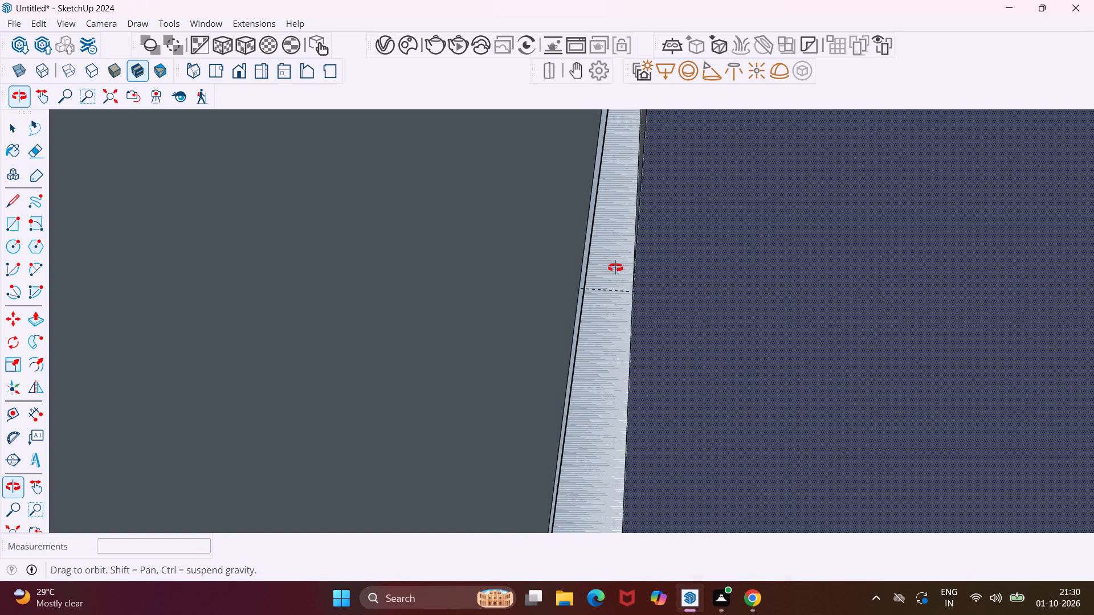
middle_click_drag(615, 268, 610, 268)
scroll(603, 268, "down", 11)
scroll(858, 228, "down", 5)
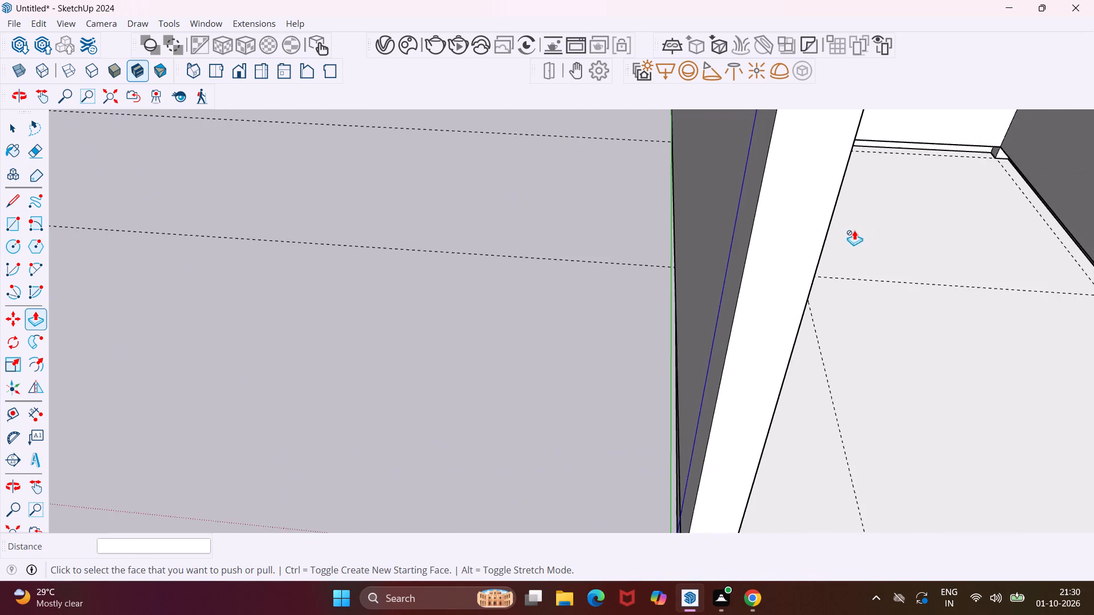
middle_click_drag(953, 265, 771, 288)
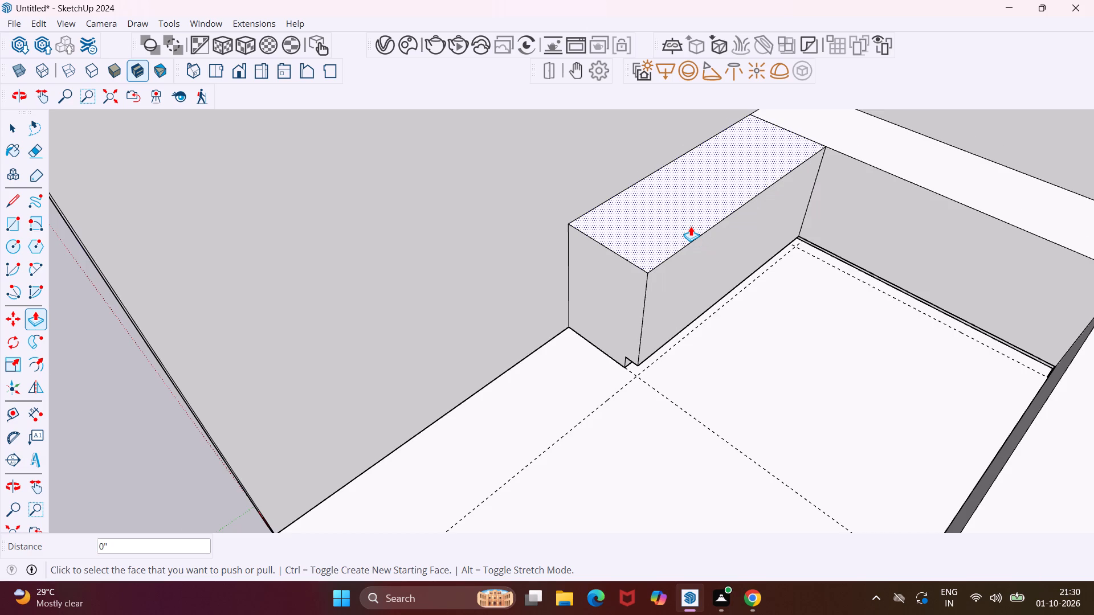
scroll(691, 226, "up", 3)
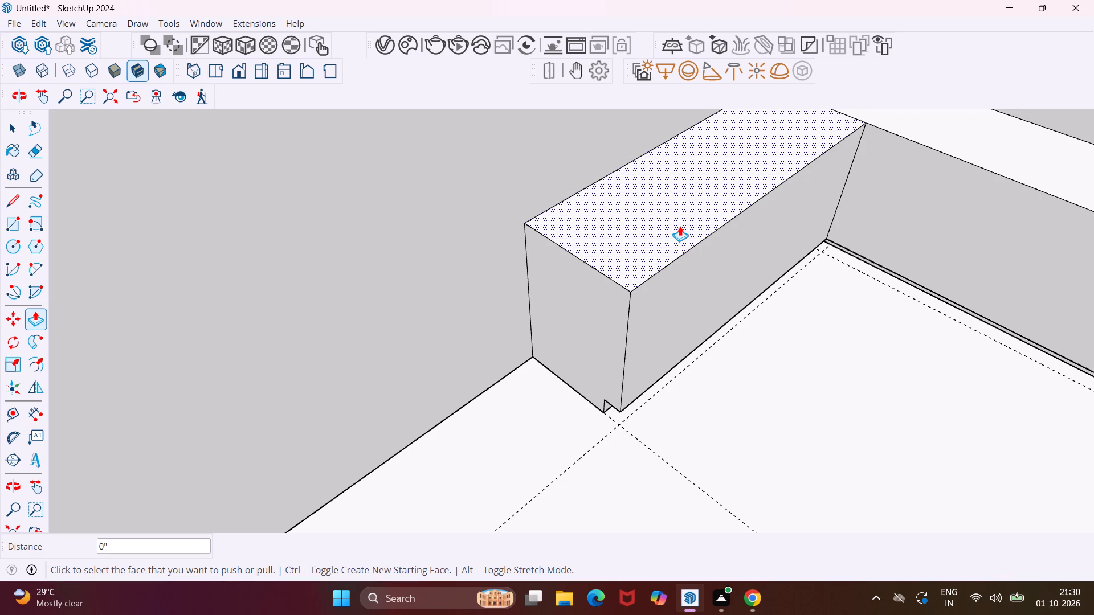
left_click(680, 226)
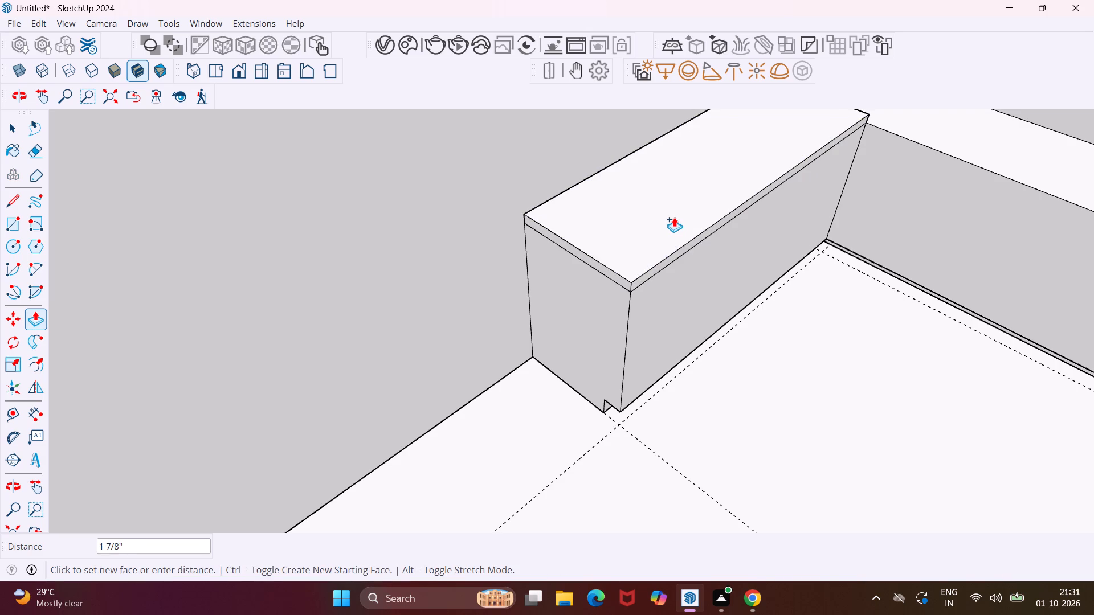
key("2")
key("shift+quotedbl")
key("Return")
Repeat the 2" upward extrusion on the tops of the back-wall and appliance-side counter blocks.
double_click(950, 128)
scroll(824, 165, "down", 5)
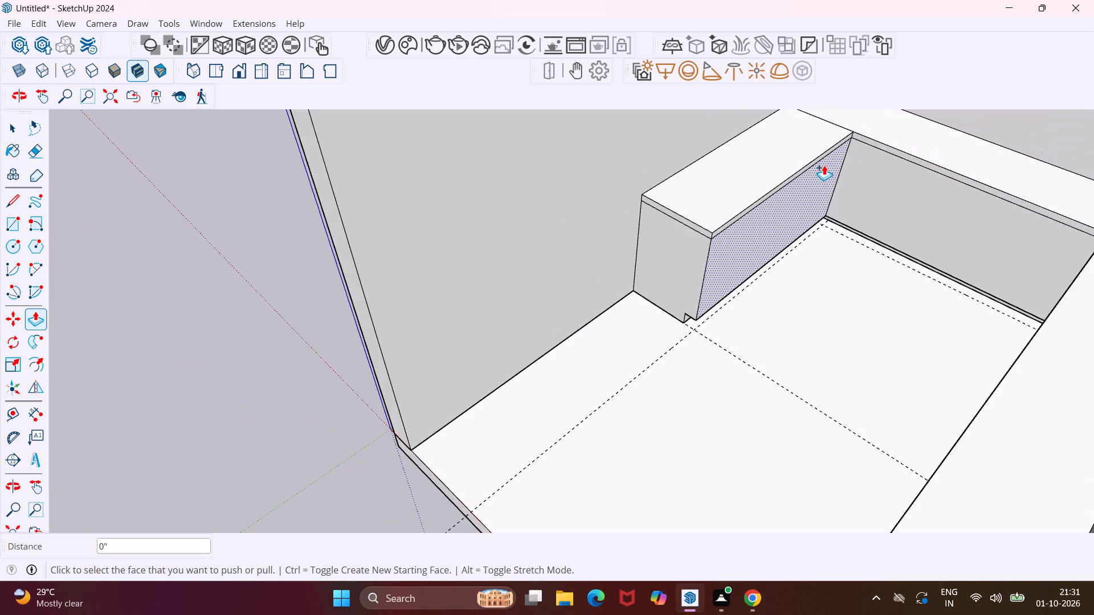
scroll(824, 165, "down", 2)
middle_click_drag(910, 354, 917, 355)
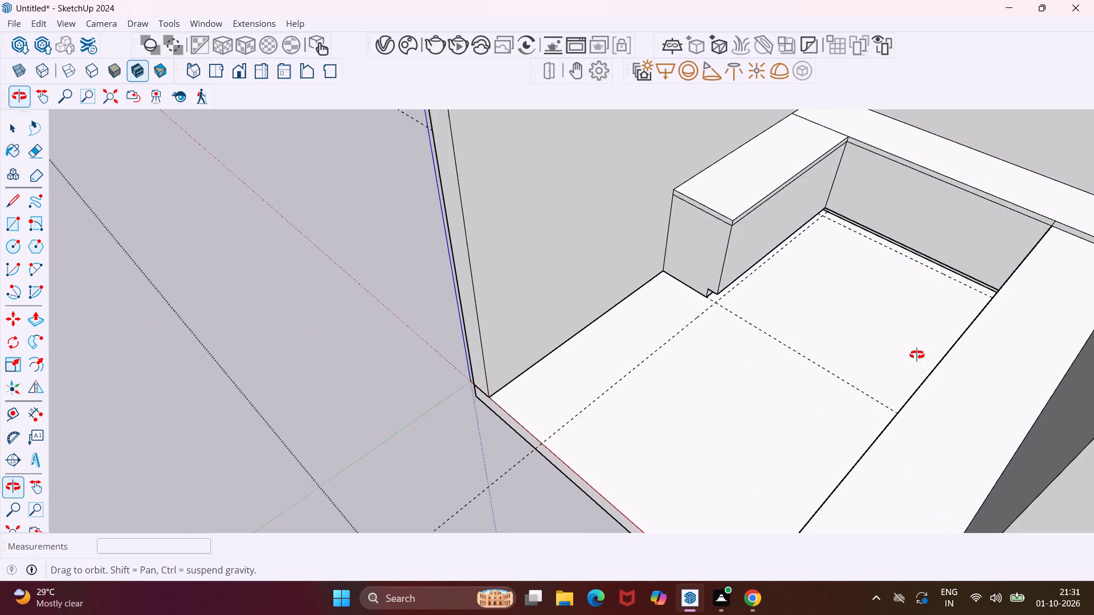
middle_click_drag(917, 355, 974, 360)
double_click(982, 361)
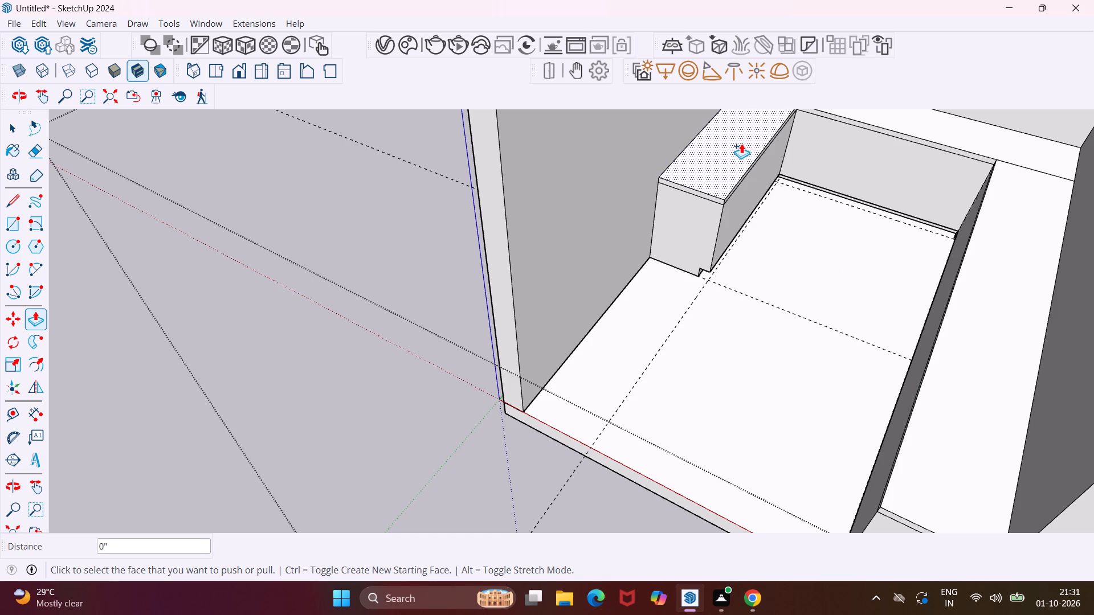
key("Escape")
key("space")
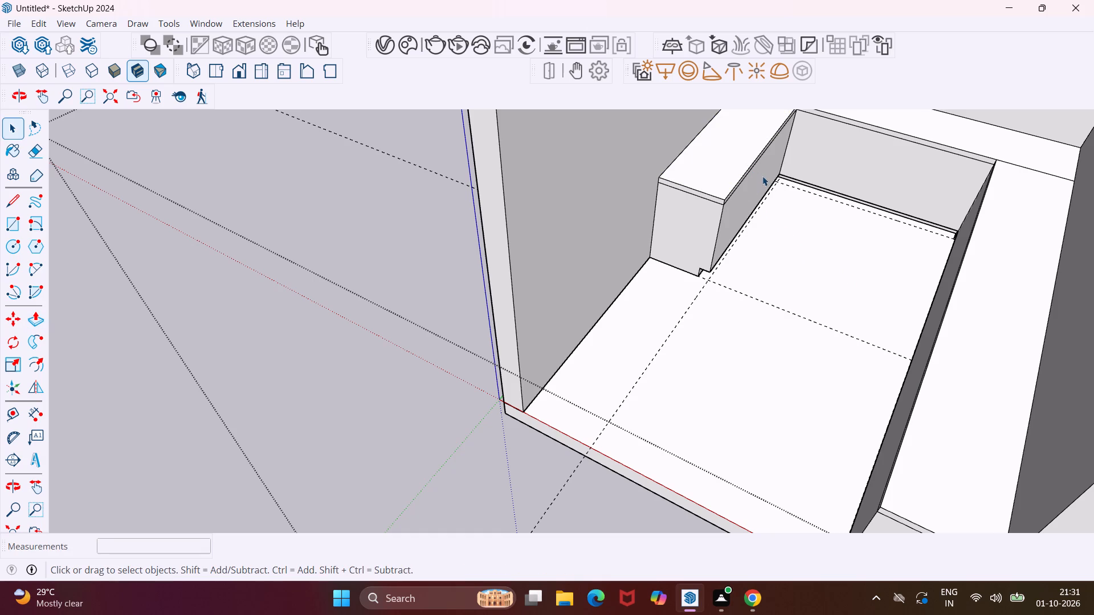
Pull the inner front face of the short side-wall countertop slab outward 1" as an overhang.
middle_click_drag(762, 176, 753, 131)
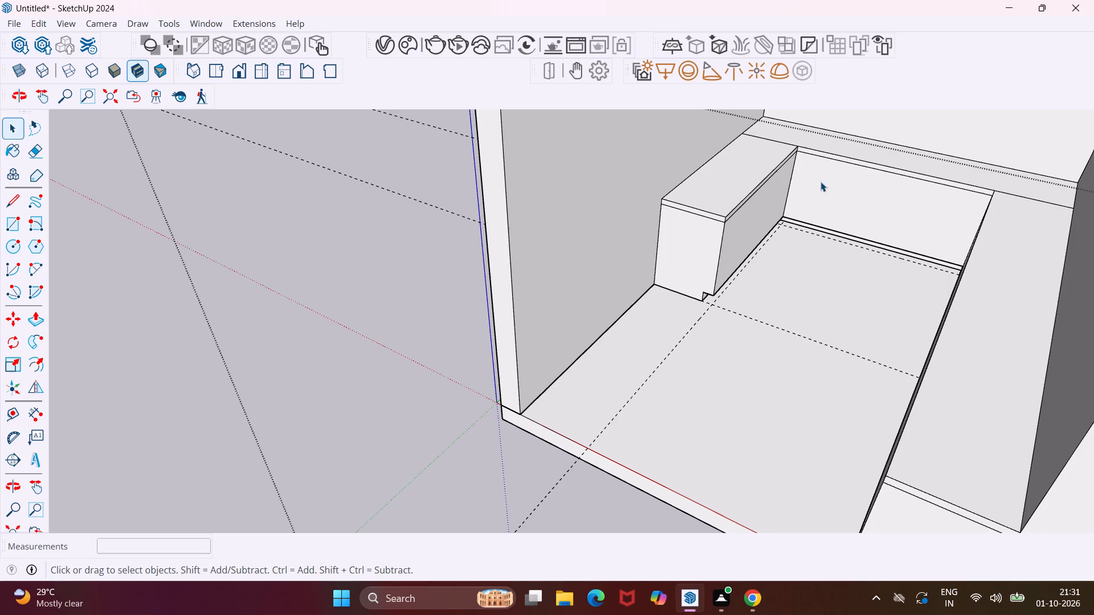
scroll(787, 170, "up", 10)
middle_click_drag(786, 171, 722, 171)
left_click(683, 174)
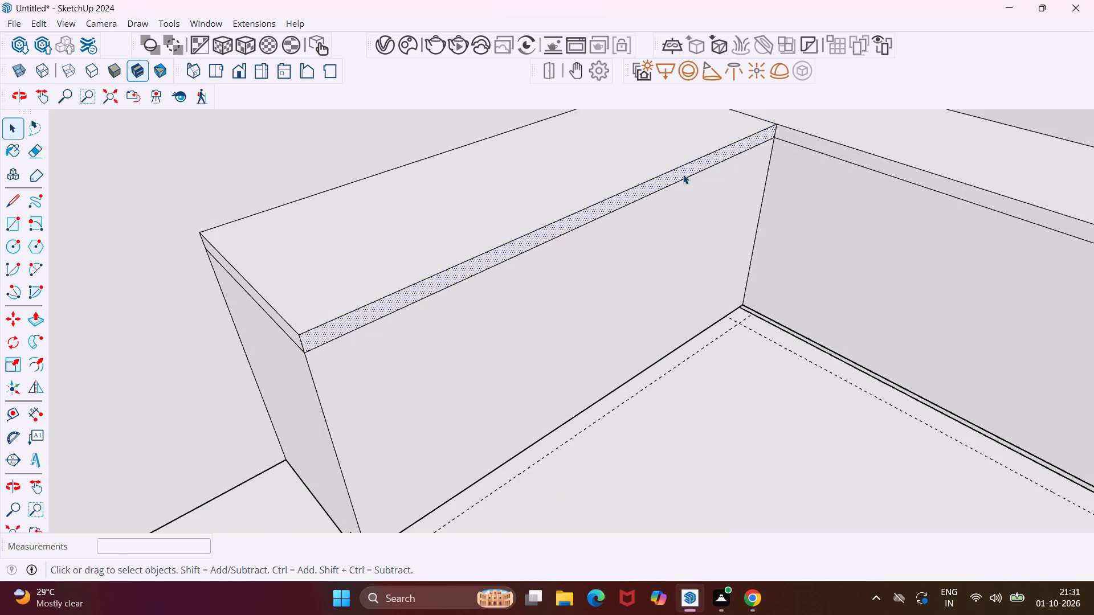
key("p")
left_click(683, 174)
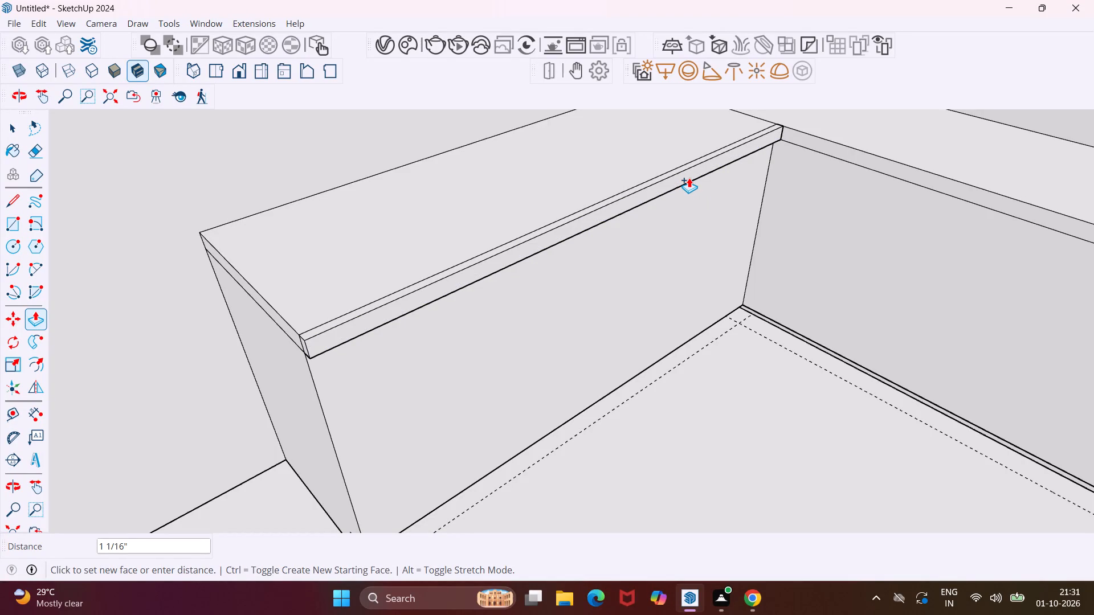
key("ctrl+z")
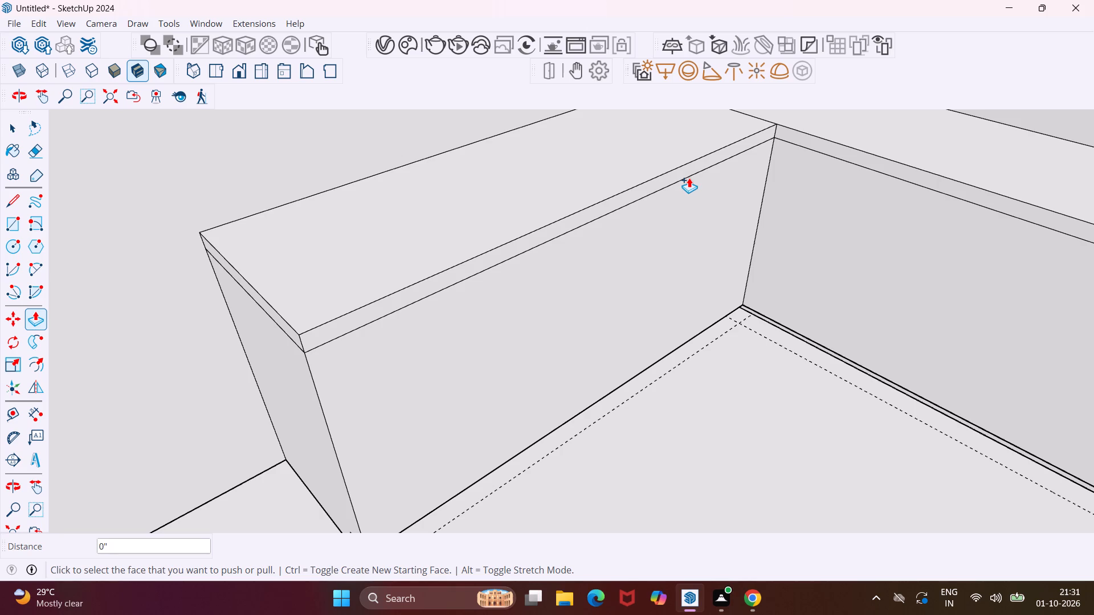
left_click(662, 184)
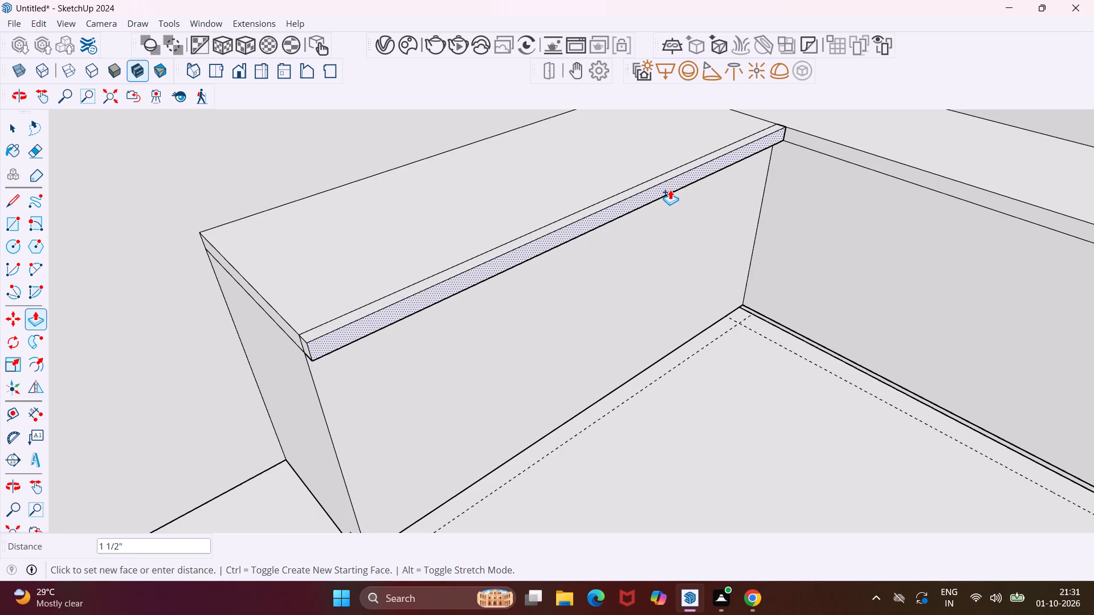
key("1")
key("shift+quotedbl")
key("Return")
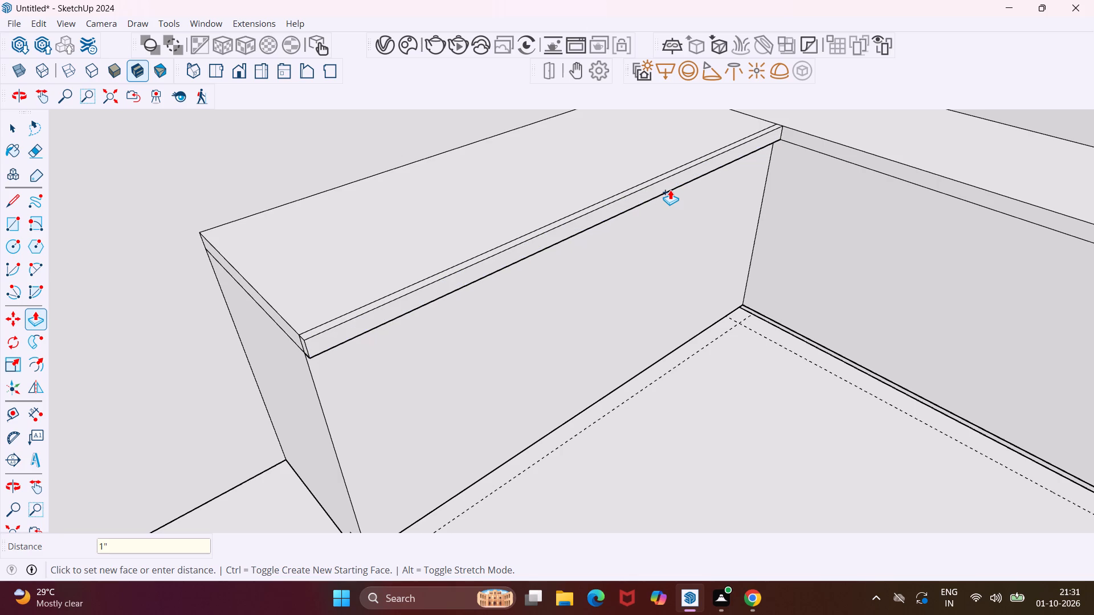
Repeat the 1" overhang on the inner front faces of the back-wall and appliance-side countertop slabs.
scroll(841, 141, "up", 4)
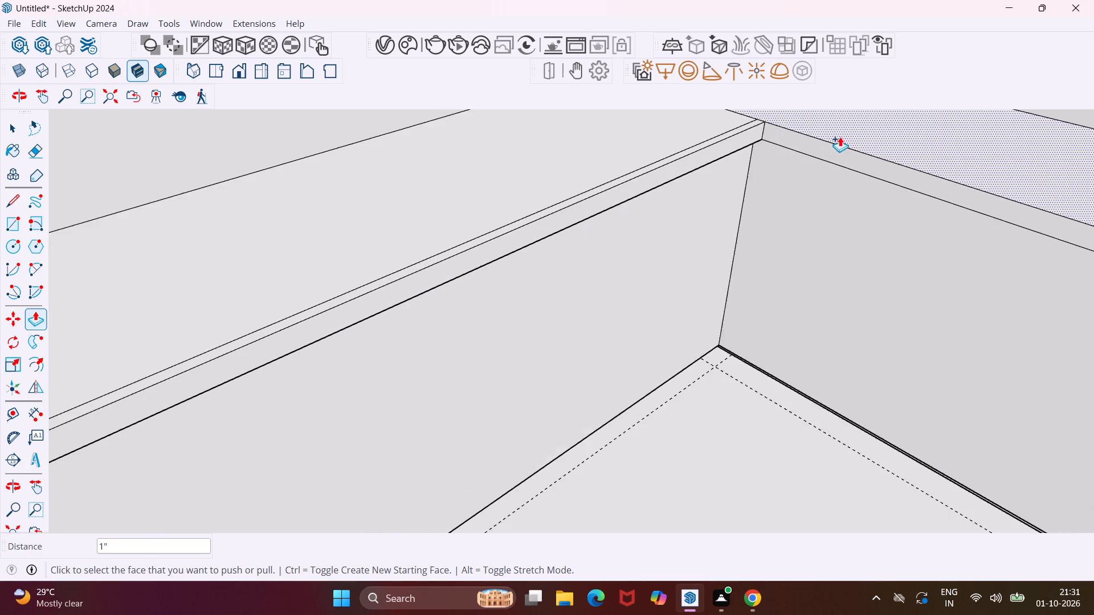
double_click(835, 150)
scroll(818, 146, "down", 6)
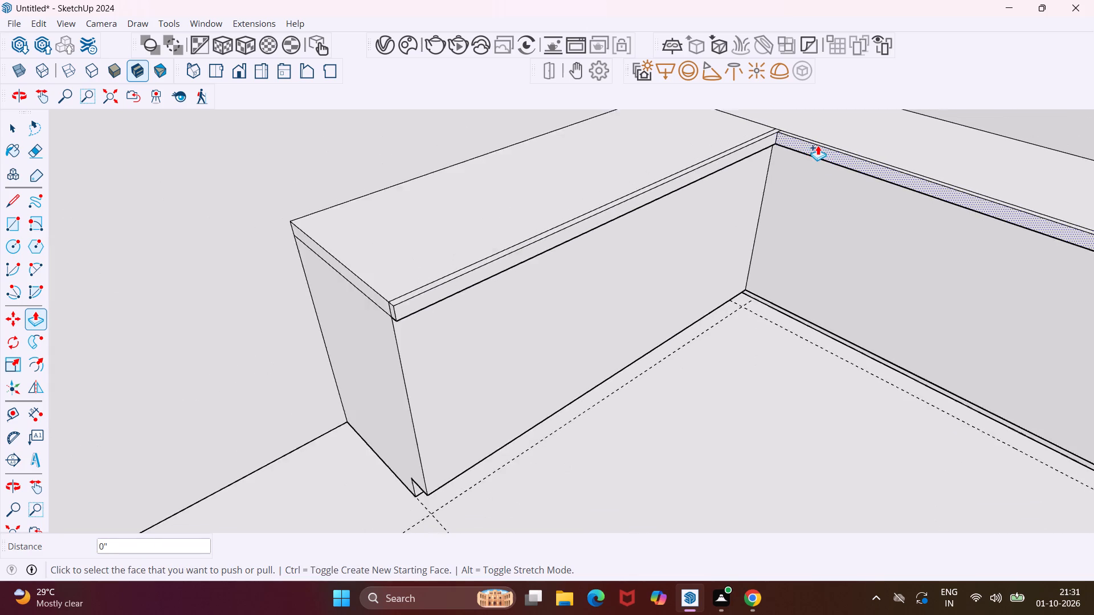
scroll(818, 145, "down", 8)
middle_click_drag(787, 372, 870, 372)
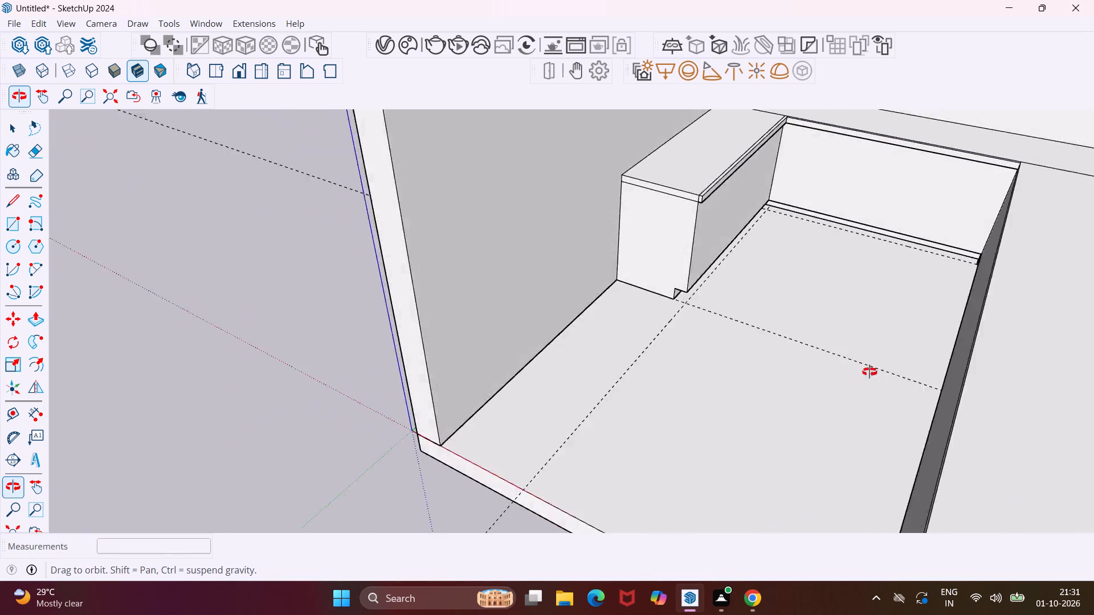
middle_click_drag(870, 372, 954, 365)
scroll(1057, 207, "up", 5)
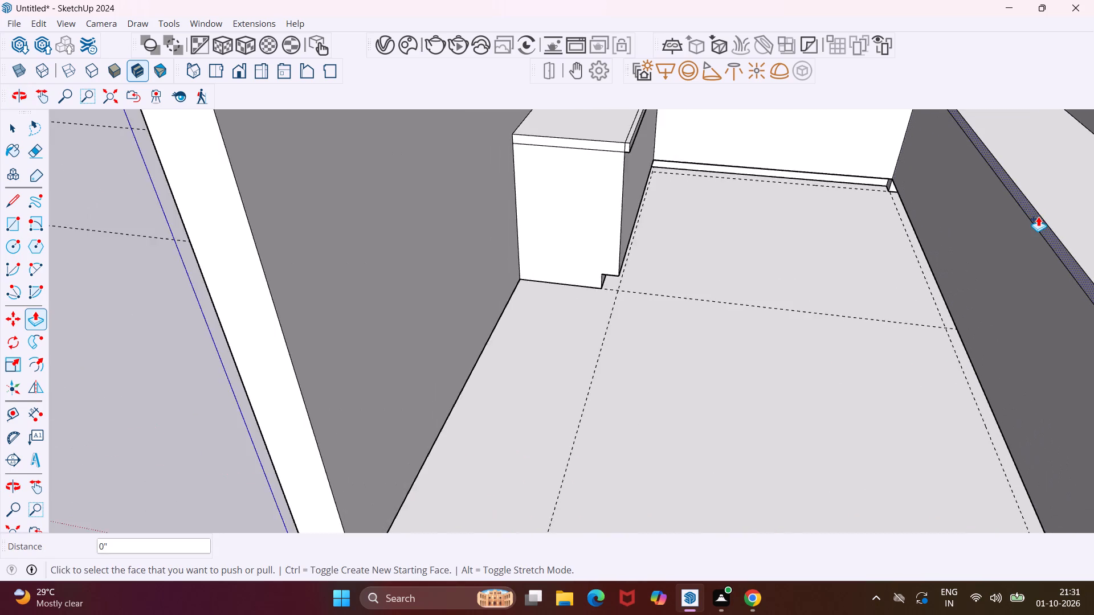
scroll(1038, 216, "up", 4)
double_click(1036, 216)
scroll(942, 210, "down", 7)
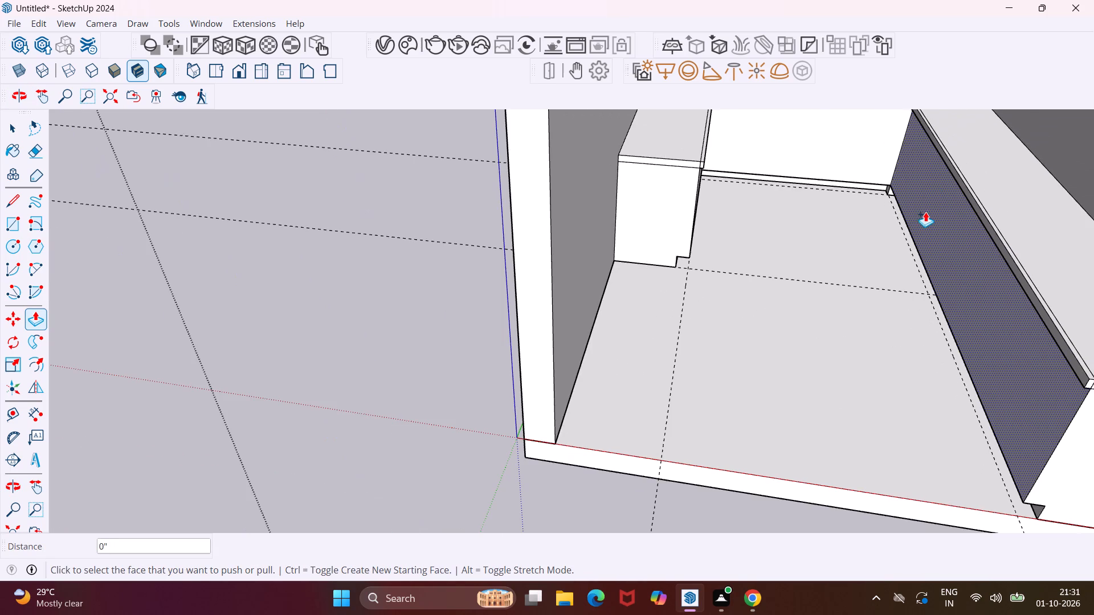
key("Escape")
key("space")
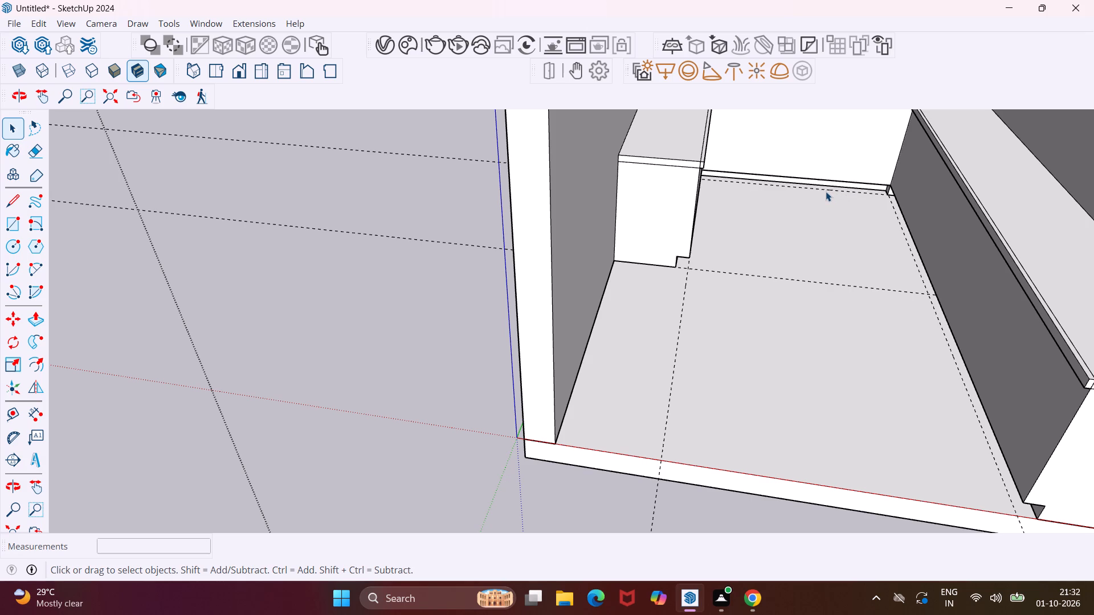
Split the front face of the short side-wall counter block into two equal halves by copying its vertical end edge to the inner corner with /2.
middle_click_drag(826, 191, 851, 194)
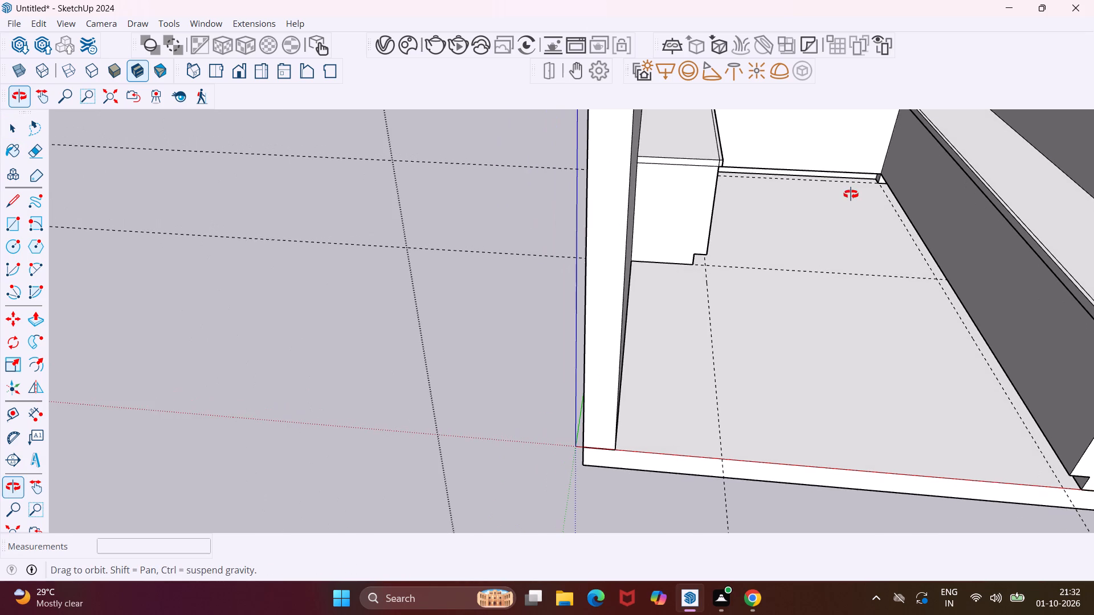
middle_click_drag(851, 194, 800, 200)
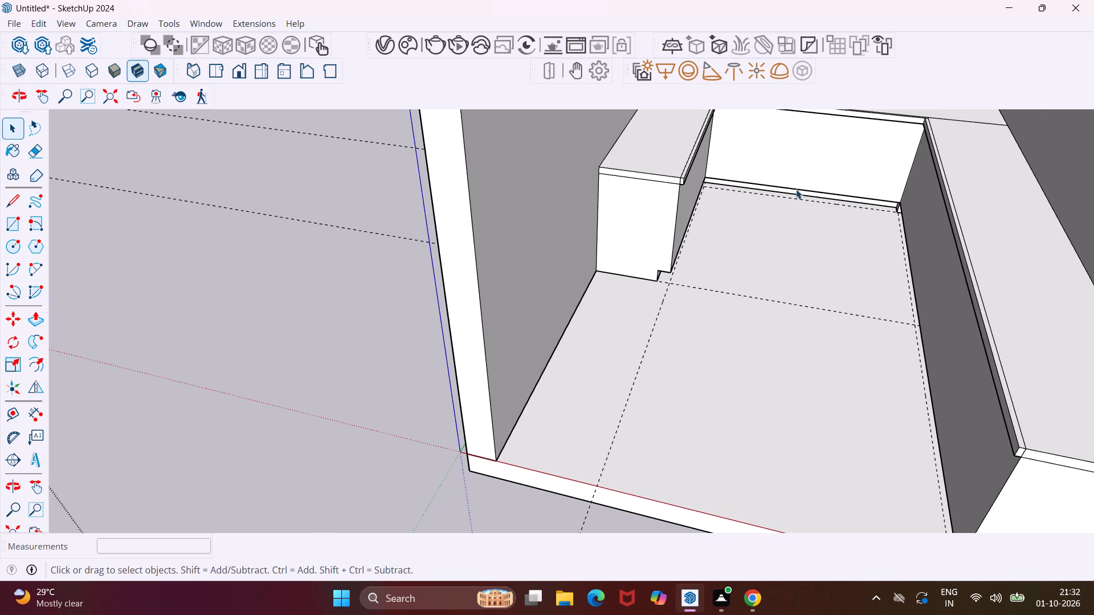
middle_click_drag(760, 158, 757, 140)
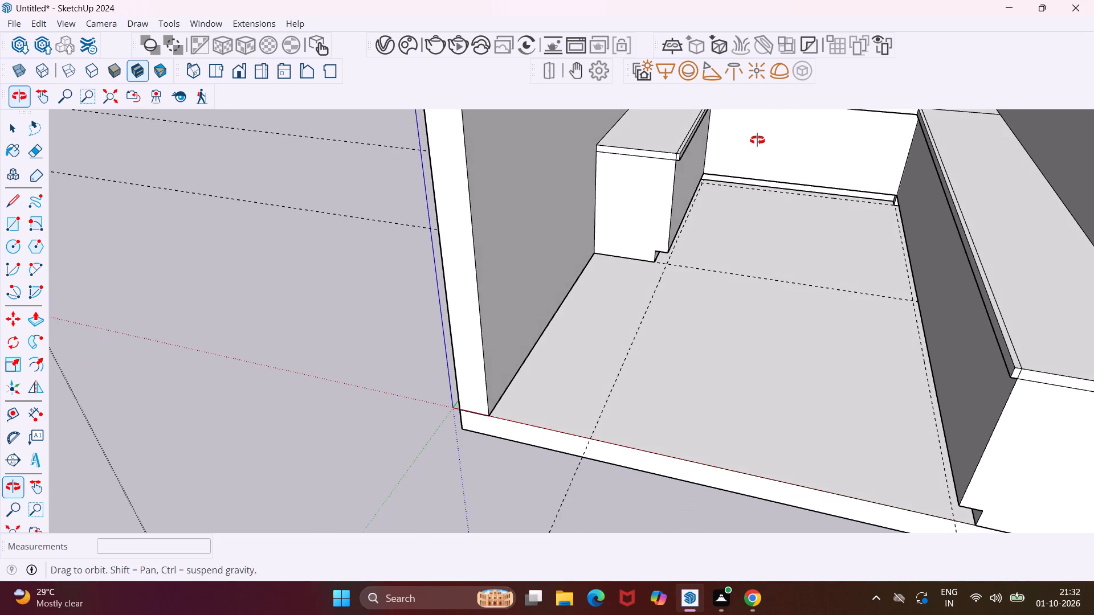
middle_click_drag(757, 140, 757, 139)
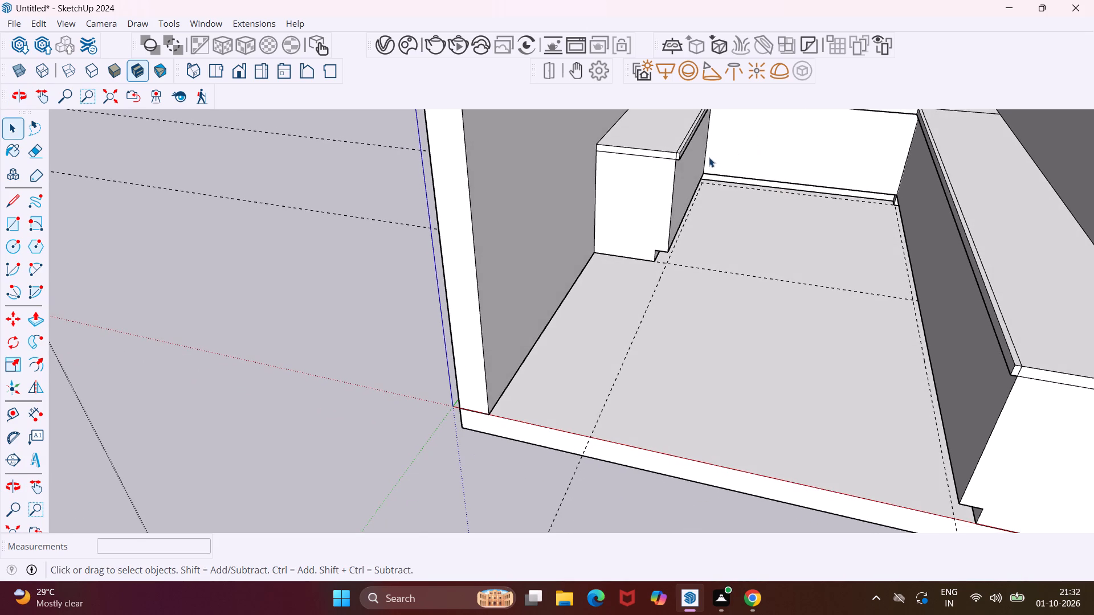
scroll(707, 156, "up", 5)
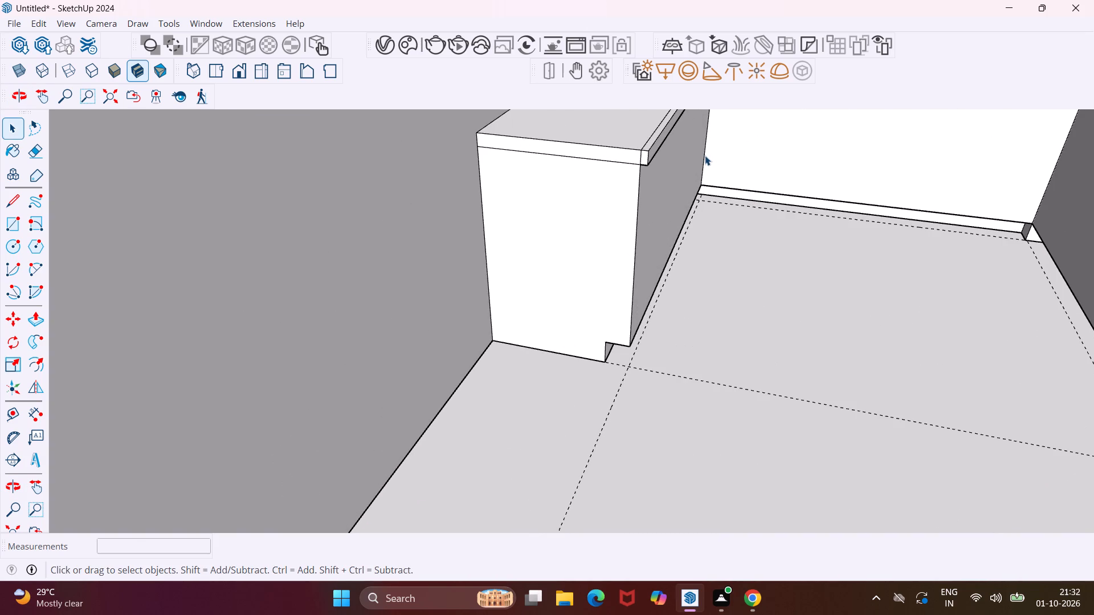
middle_click_drag(705, 155, 636, 182)
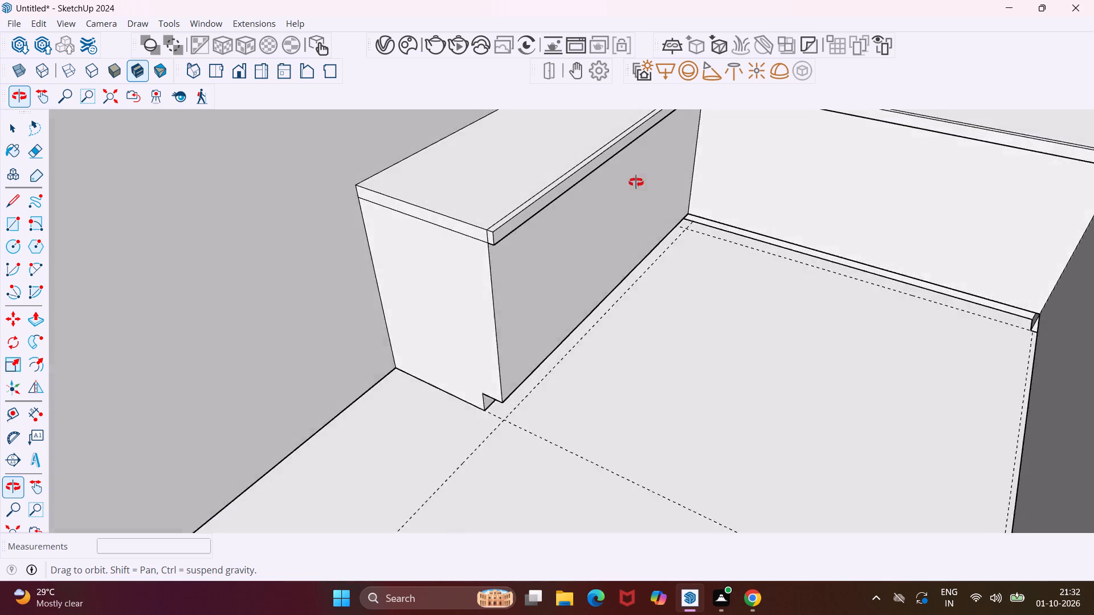
middle_click_drag(636, 182, 579, 189)
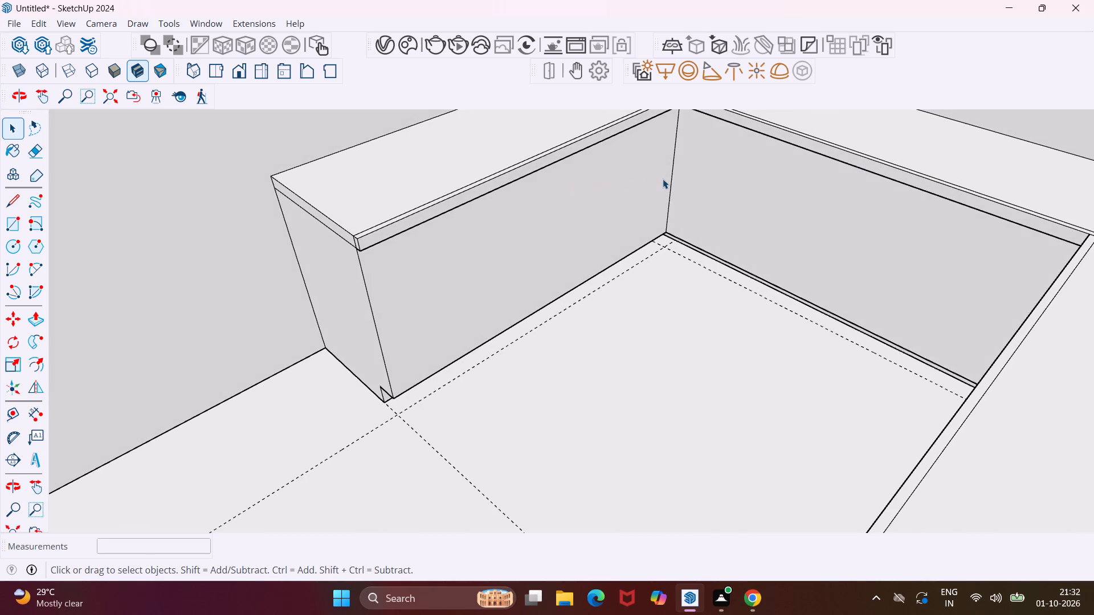
middle_click_drag(685, 209, 644, 214)
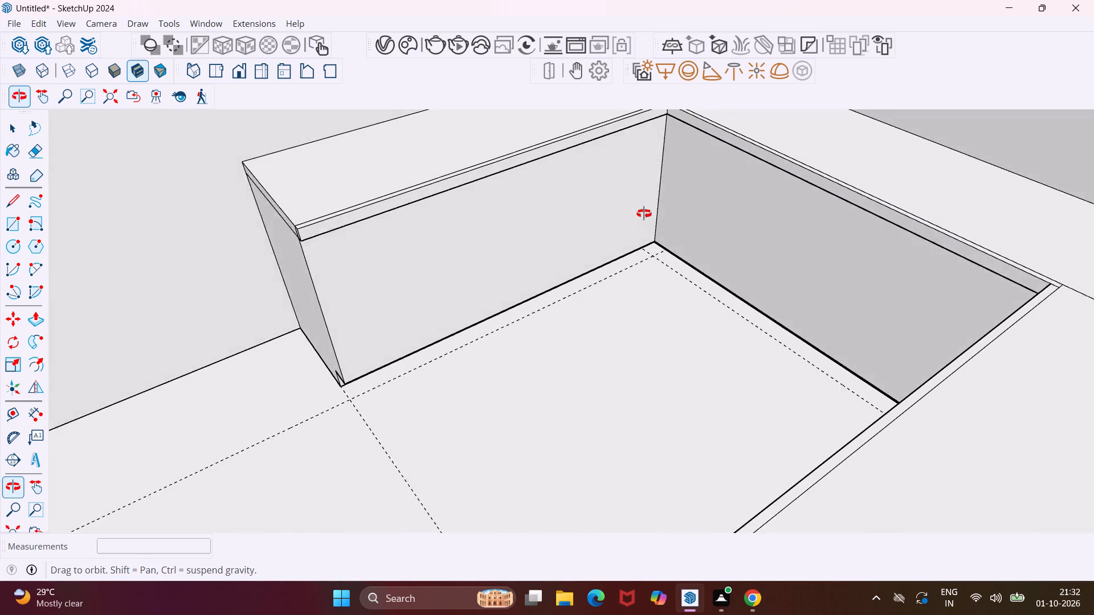
middle_click_drag(644, 214, 636, 215)
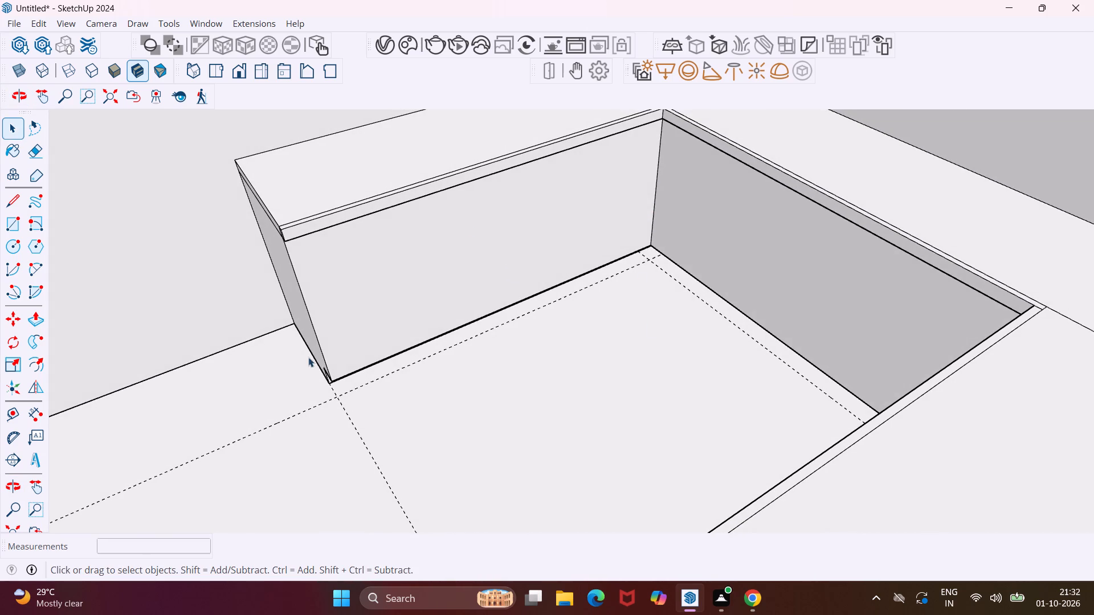
left_click(319, 344)
middle_click_drag(342, 343, 317, 323)
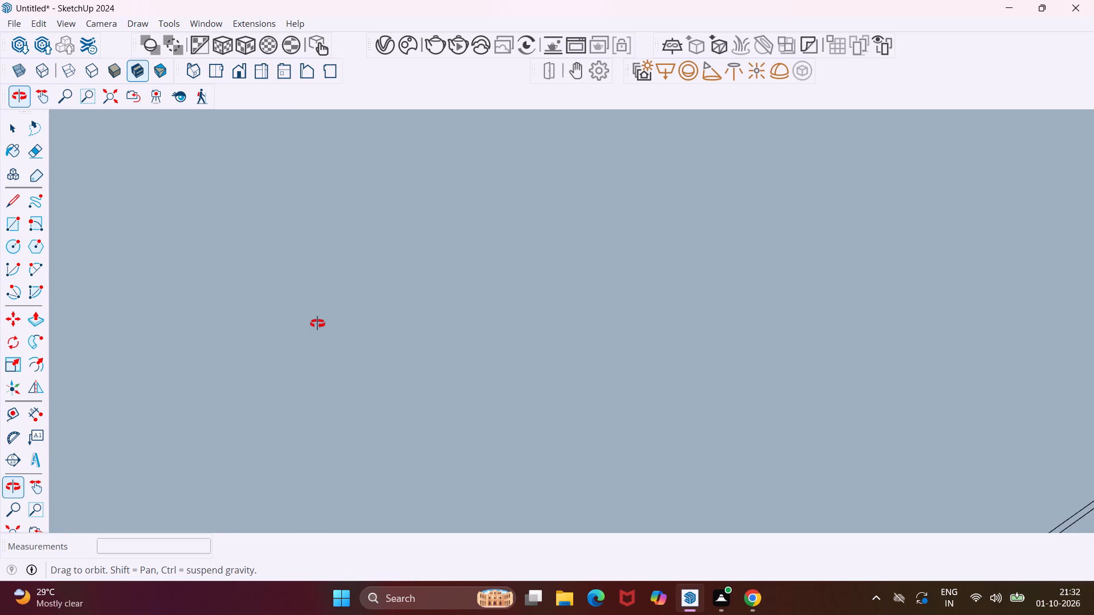
middle_click_drag(317, 323, 333, 355)
scroll(327, 366, "up", 4)
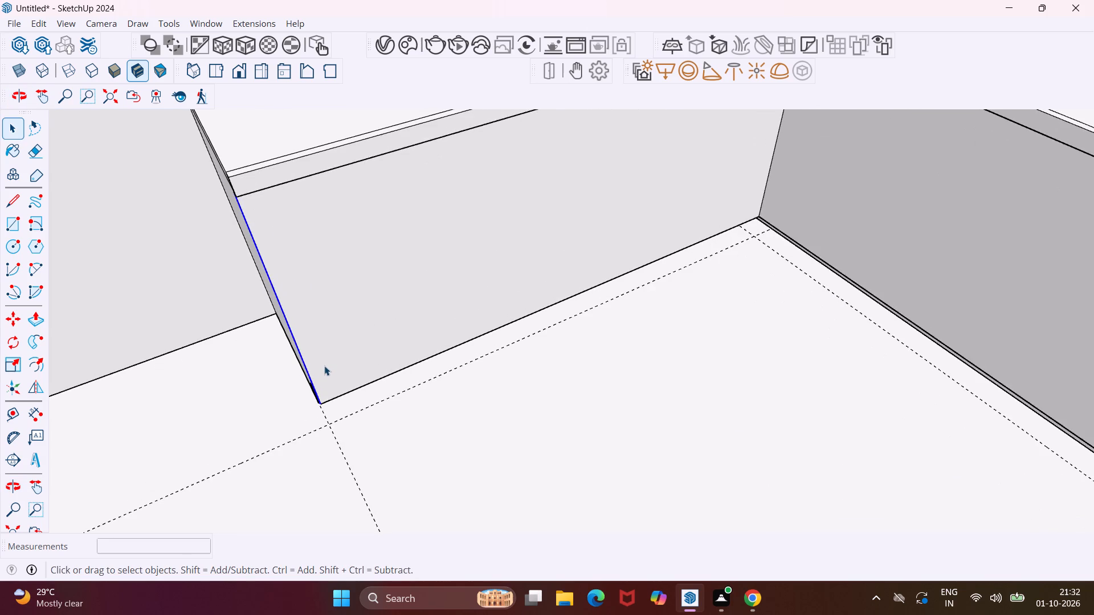
scroll(324, 366, "up", 1)
middle_click_drag(324, 366, 271, 326)
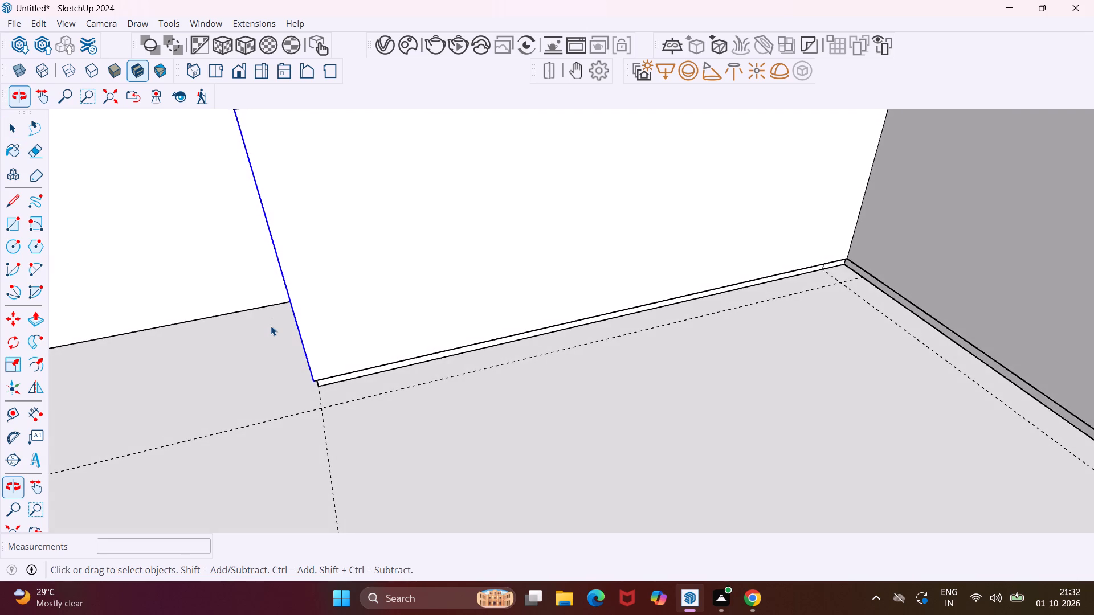
key("m")
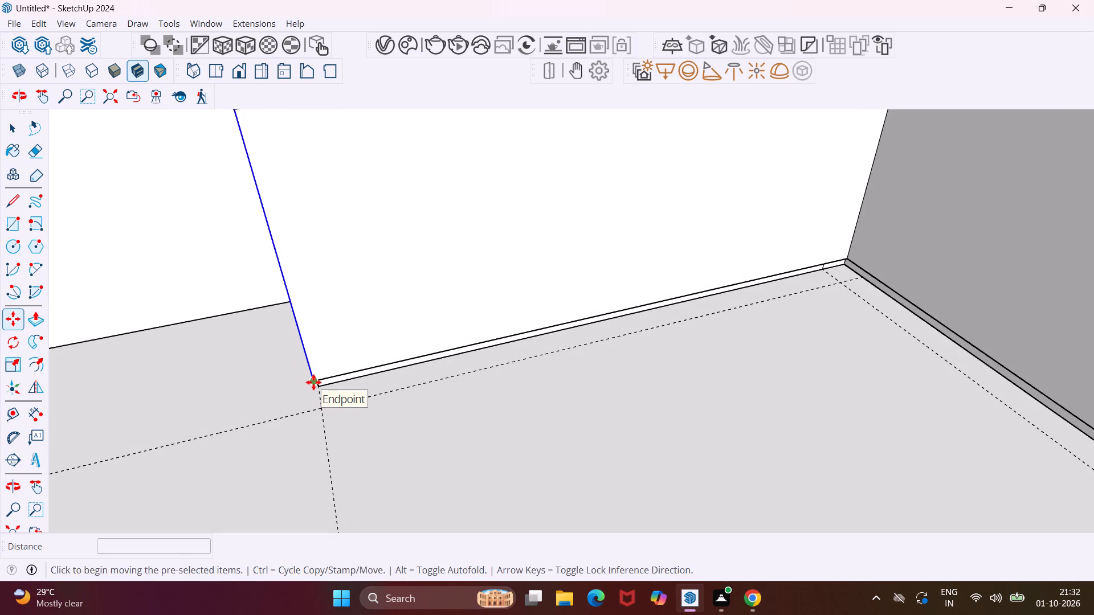
left_click(313, 382)
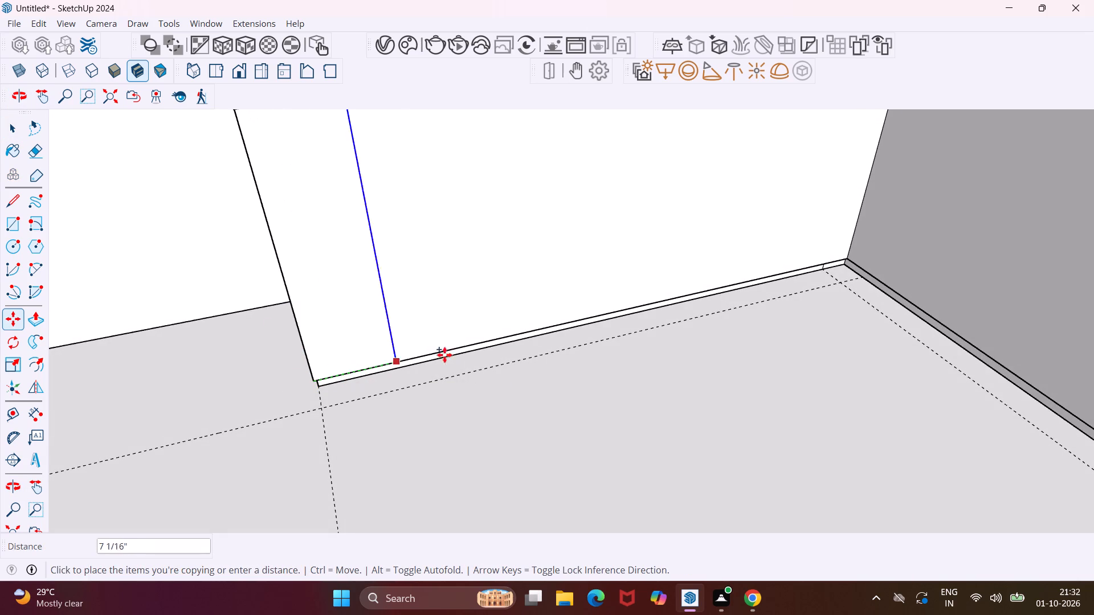
left_click(848, 264)
type("/2")
key("Return")
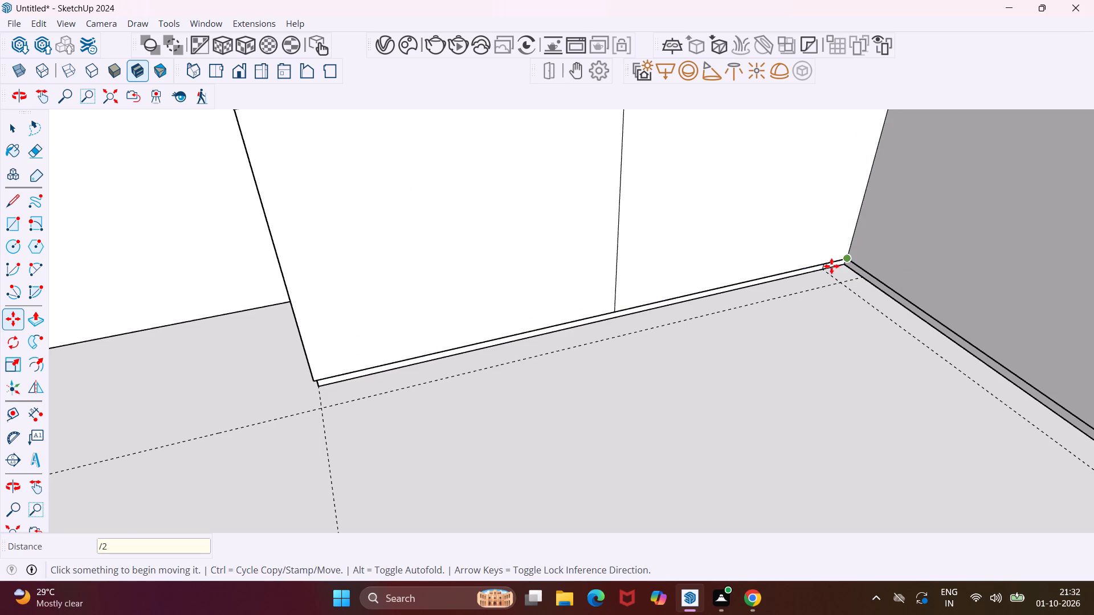
key("Escape")
key("space")
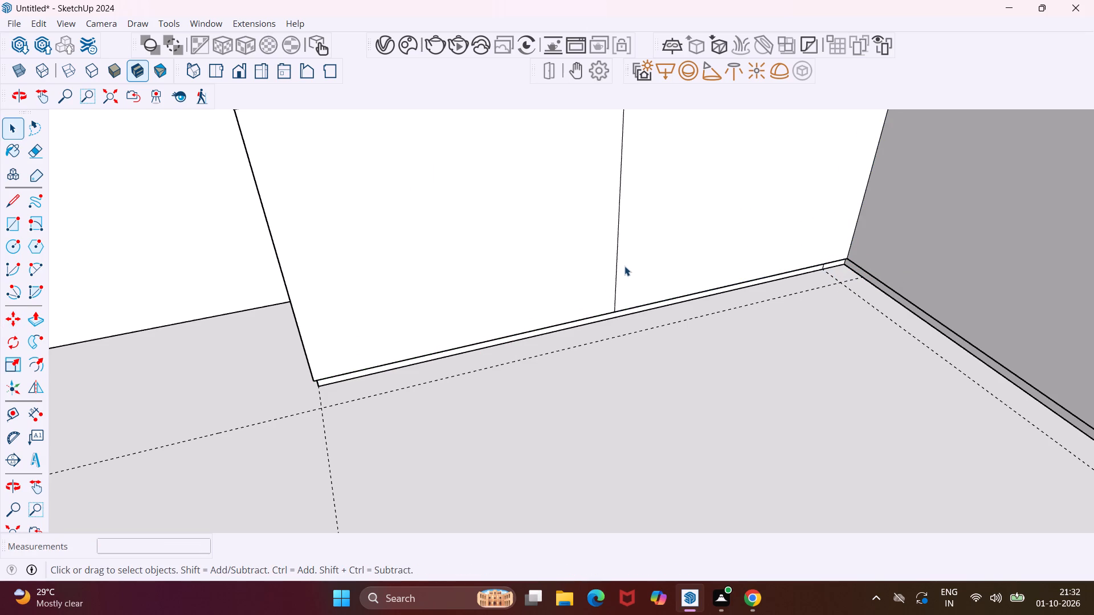
Copy the vertical dividing line on the short counter's front face 0.4" toward the block's free end, forming a narrow gap strip.
left_click(616, 269)
key("m")
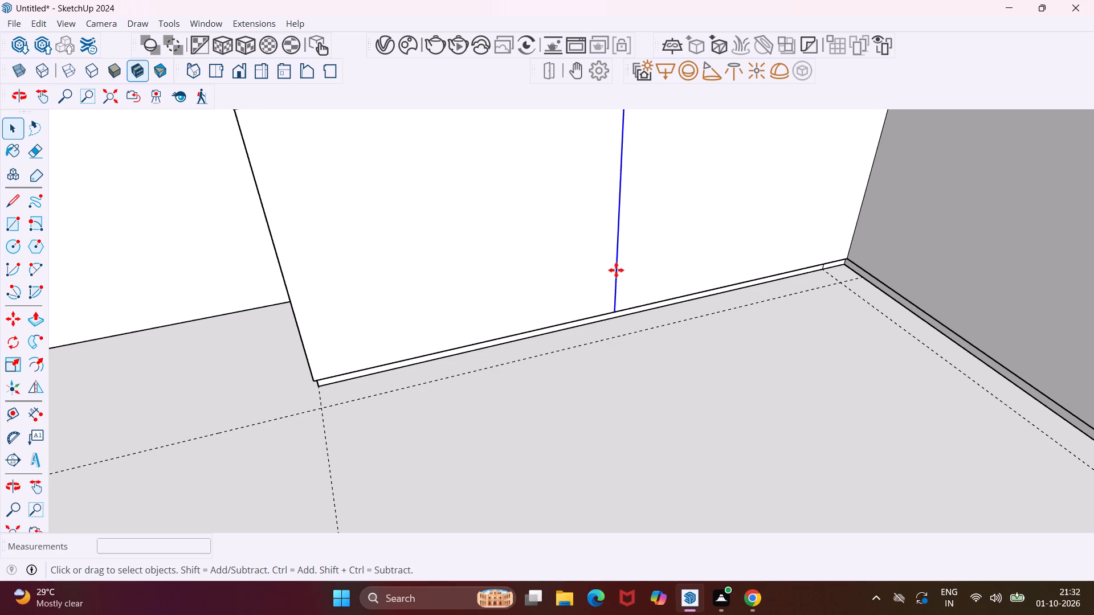
scroll(619, 308, "up", 10)
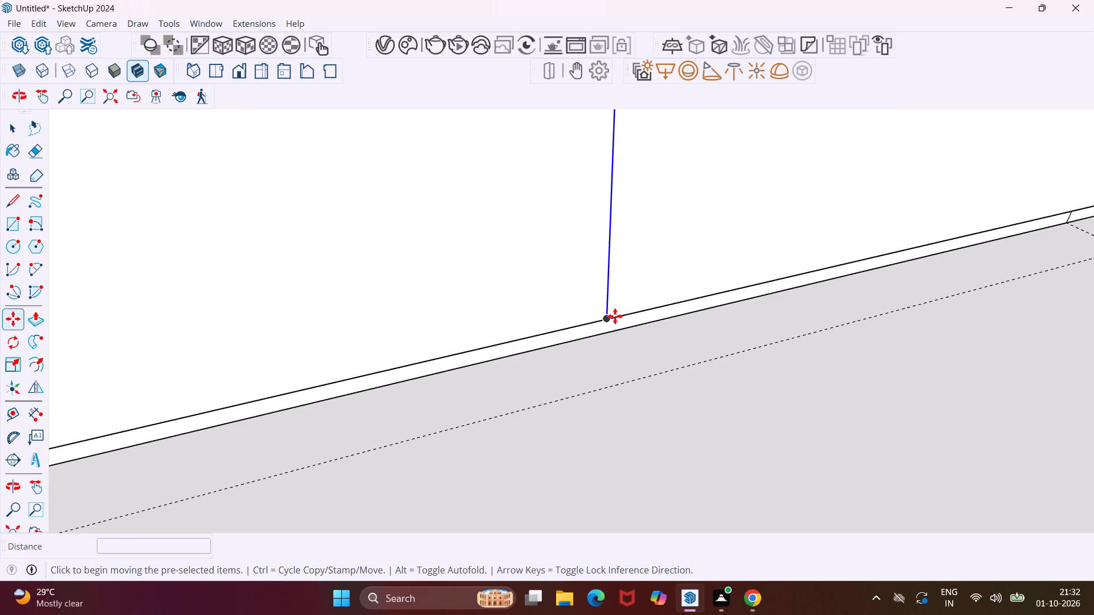
left_click(608, 321)
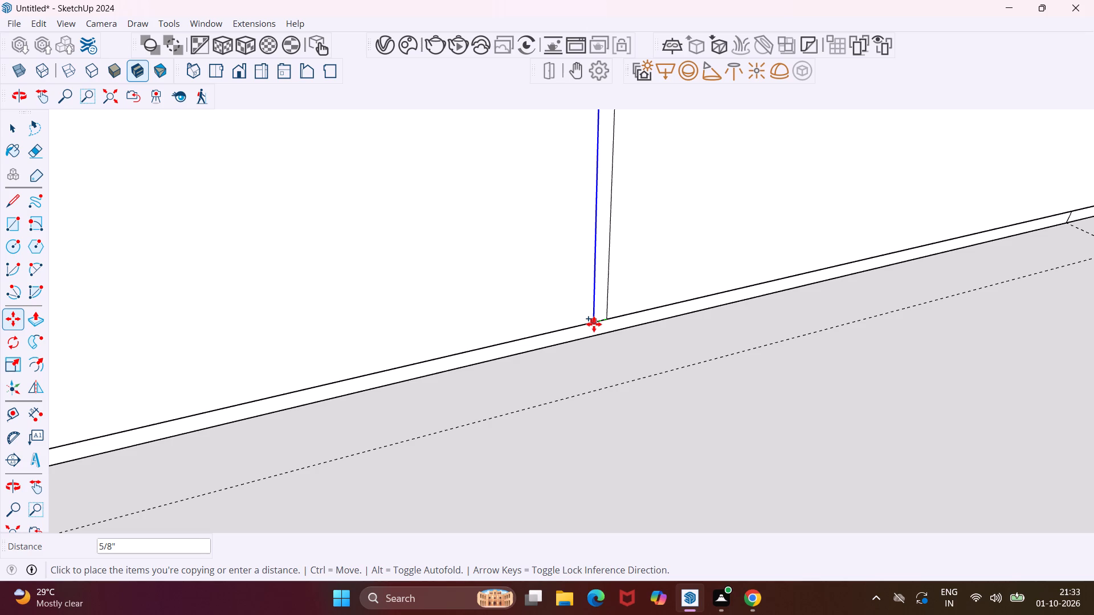
key("4")
key("BackSpace")
type(".4")
key("shift+quotedbl")
key("Return")
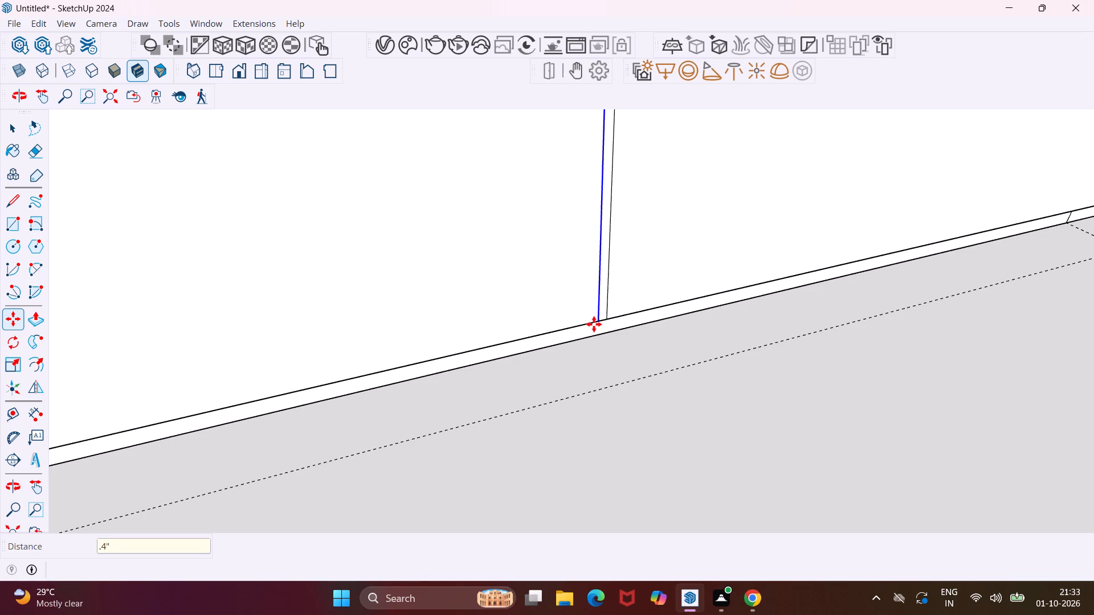
middle_click_drag(593, 324, 601, 325)
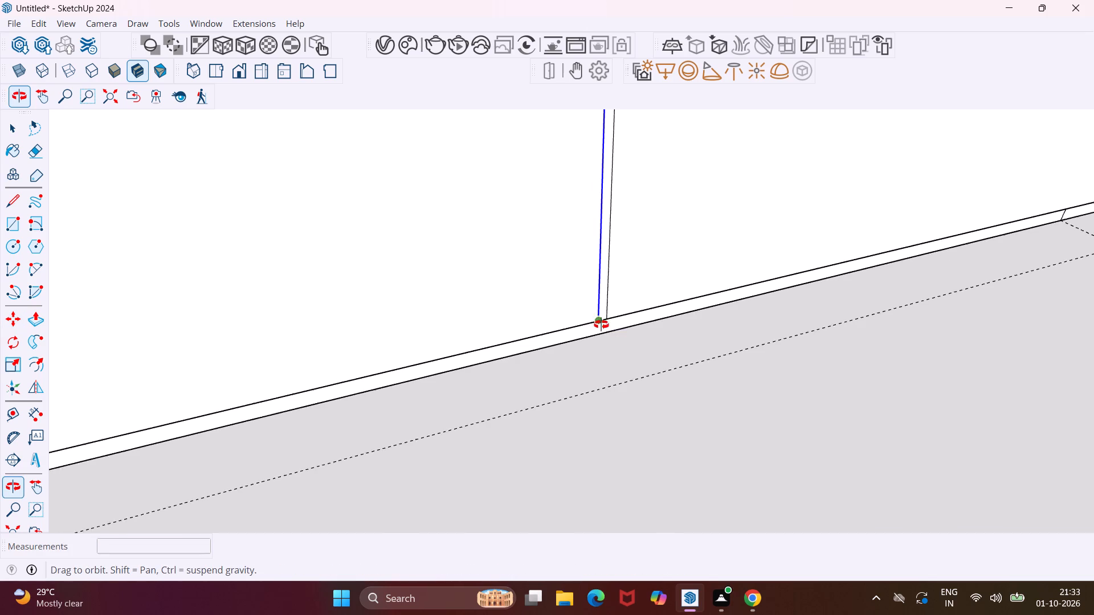
middle_click_drag(601, 325, 665, 341)
scroll(656, 280, "down", 6)
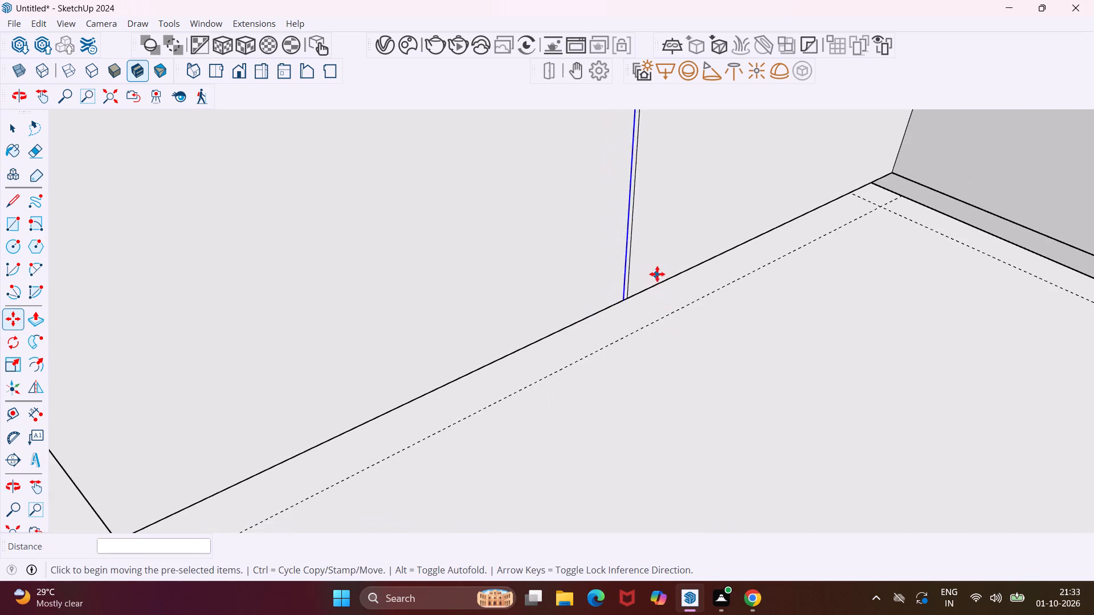
scroll(656, 272, "down", 5)
middle_click_drag(626, 268, 680, 263)
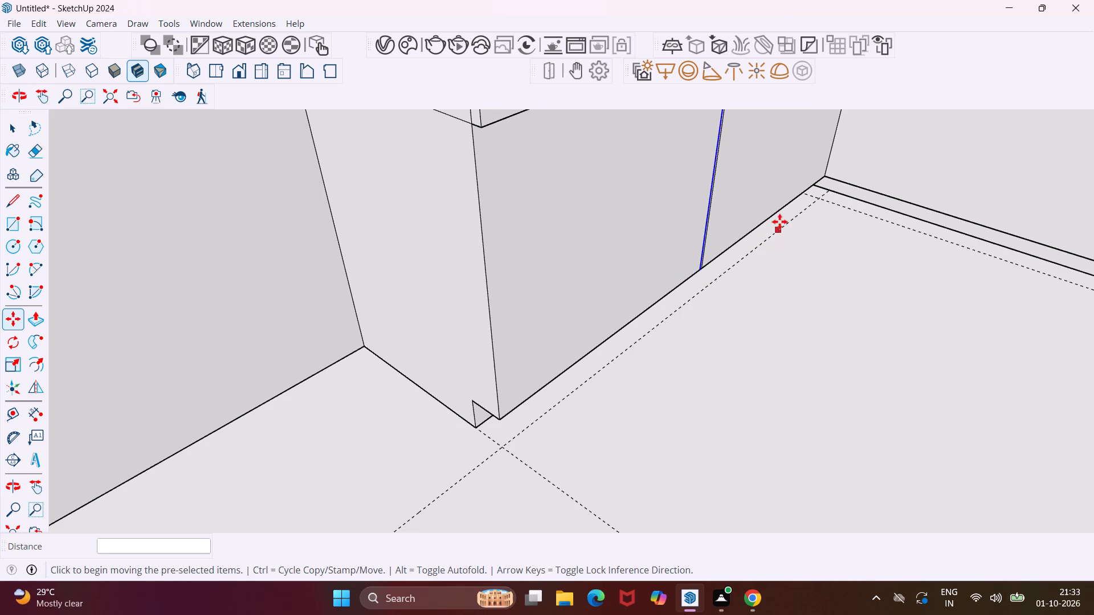
scroll(771, 208, "down", 4)
middle_click_drag(742, 226, 795, 226)
key("Escape")
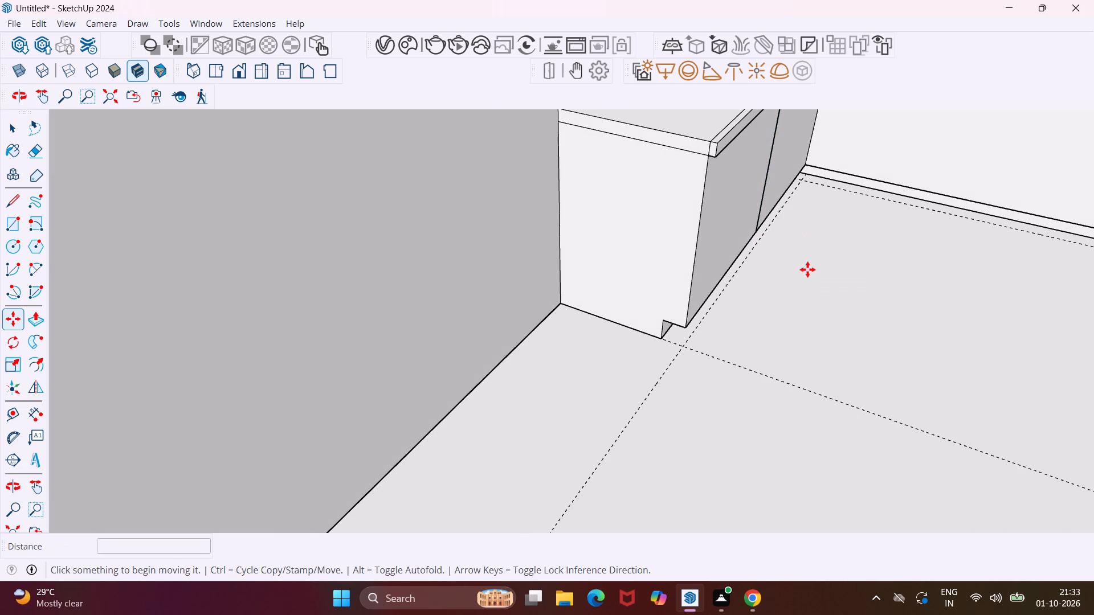
middle_click_drag(785, 223, 695, 238)
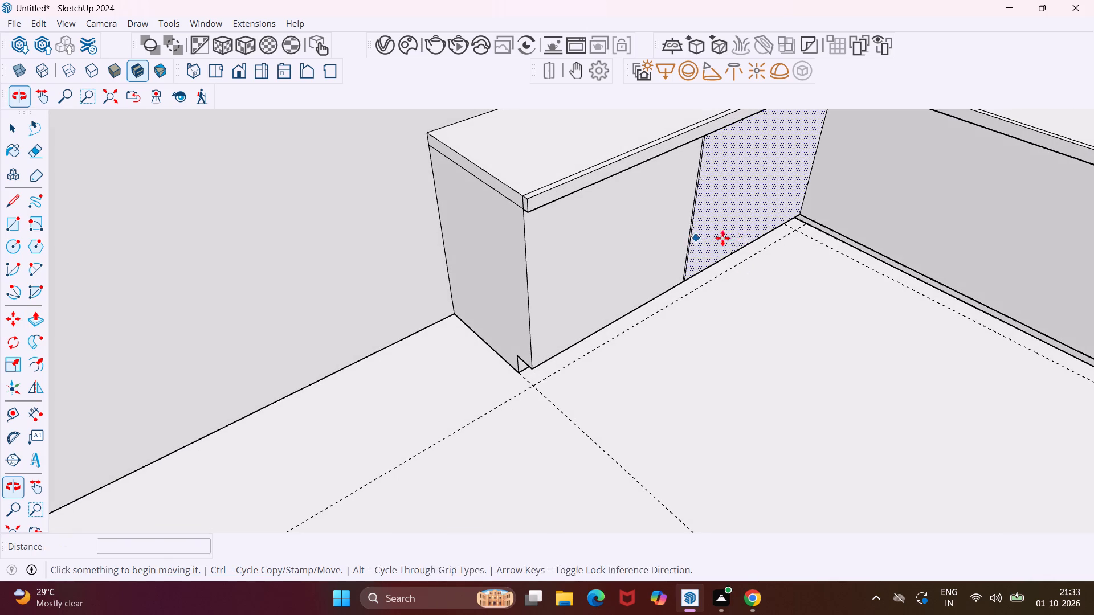
key("Escape")
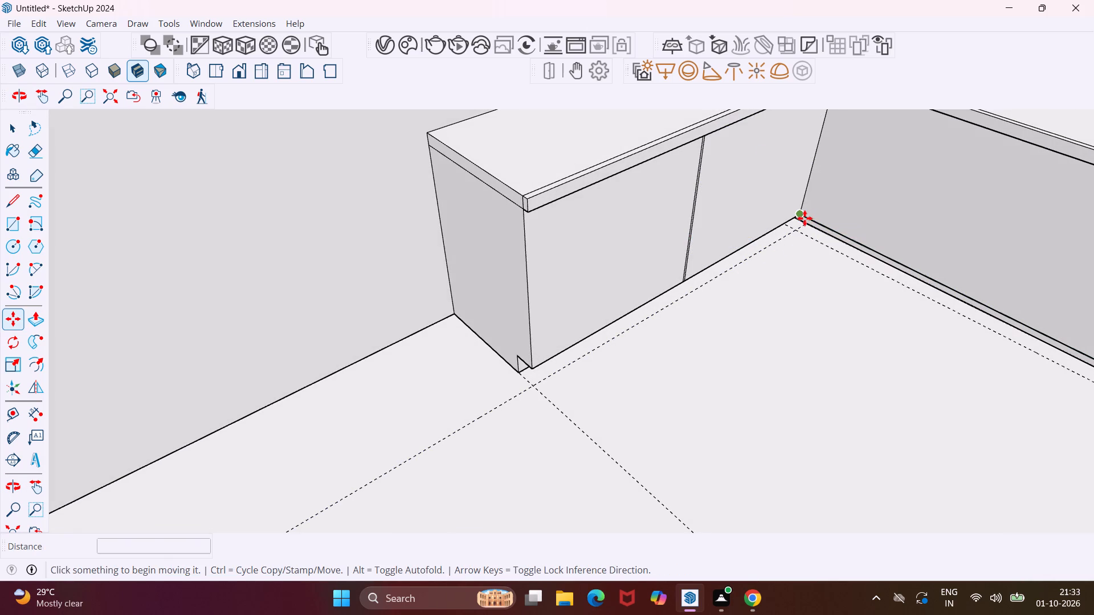
key("space")
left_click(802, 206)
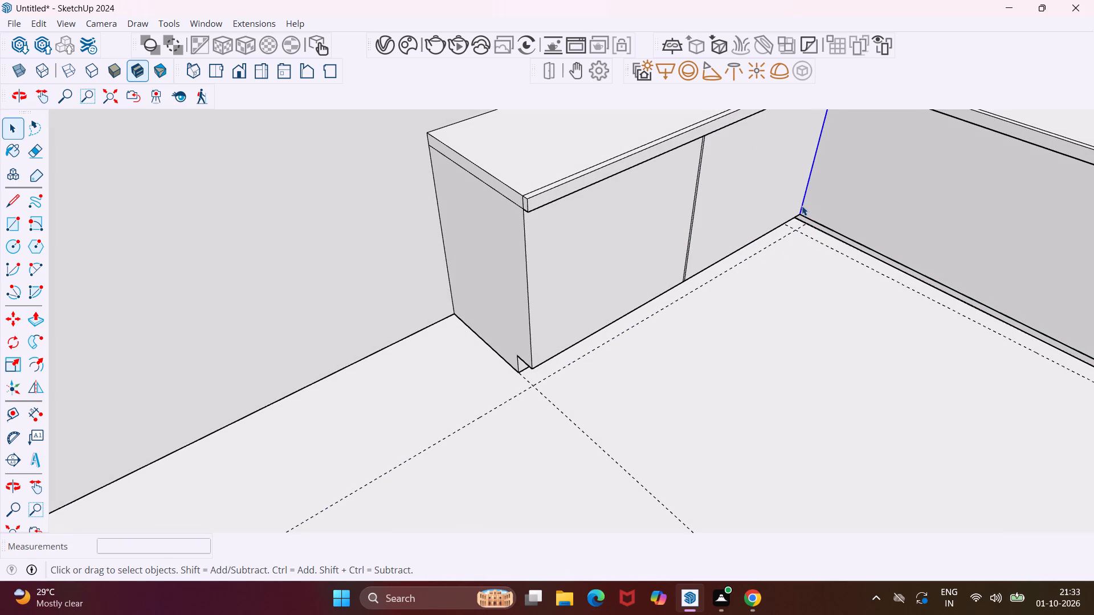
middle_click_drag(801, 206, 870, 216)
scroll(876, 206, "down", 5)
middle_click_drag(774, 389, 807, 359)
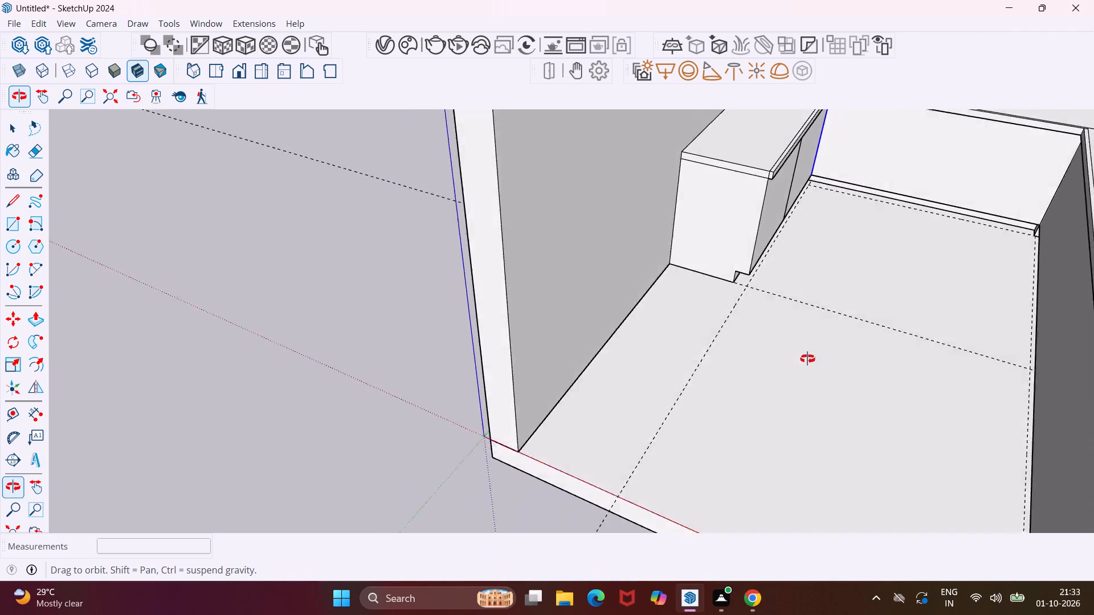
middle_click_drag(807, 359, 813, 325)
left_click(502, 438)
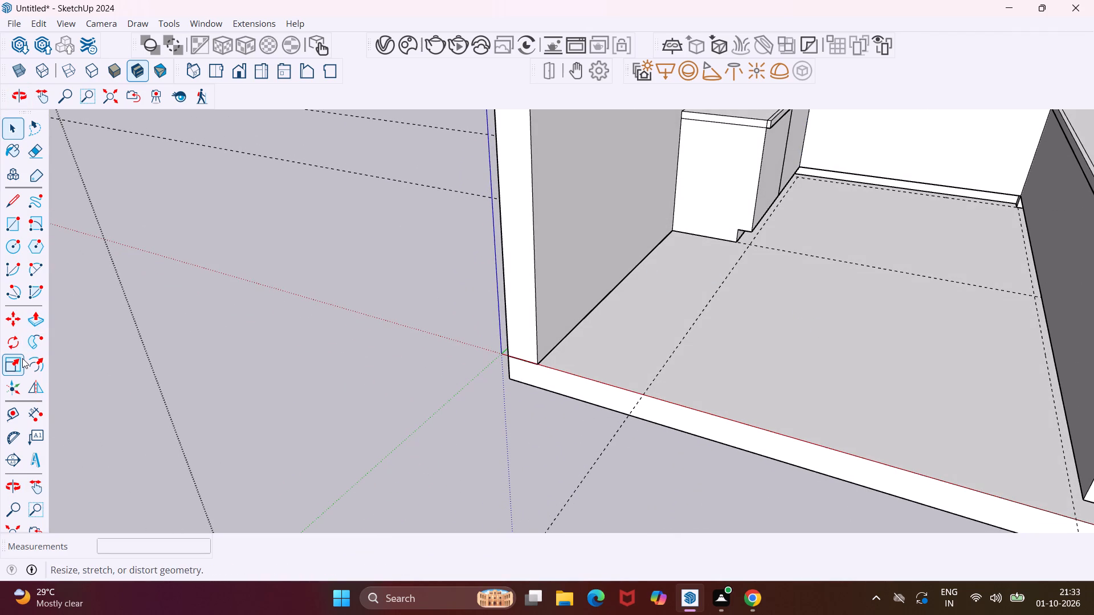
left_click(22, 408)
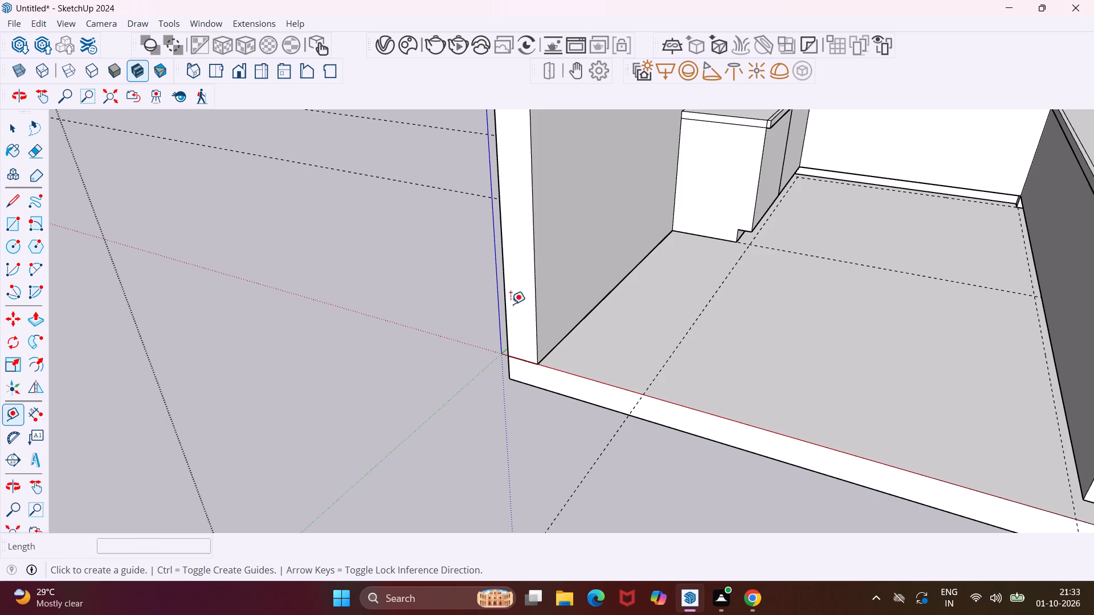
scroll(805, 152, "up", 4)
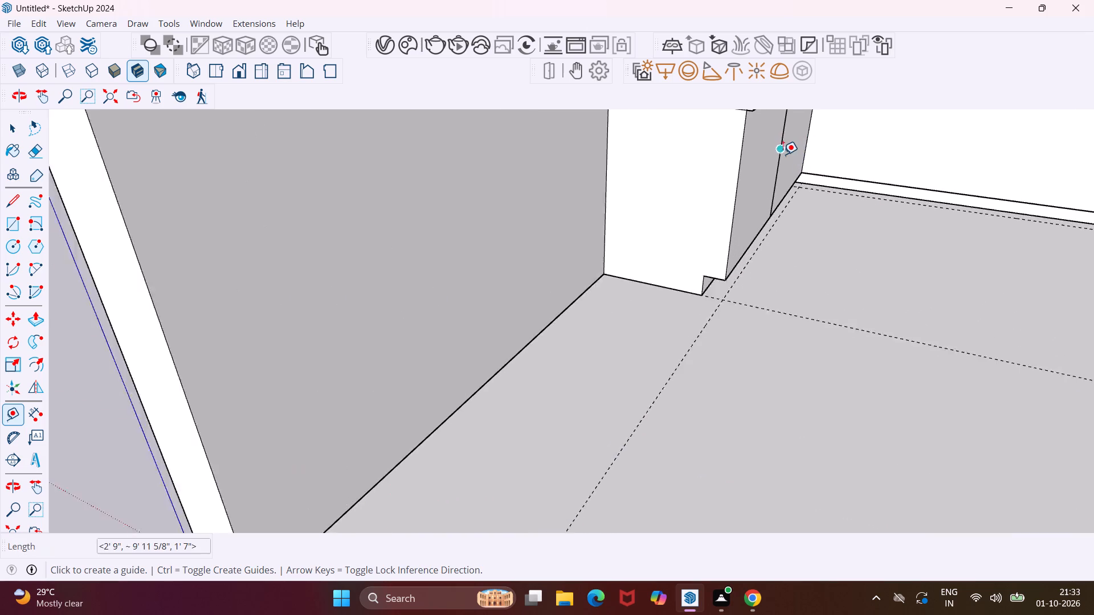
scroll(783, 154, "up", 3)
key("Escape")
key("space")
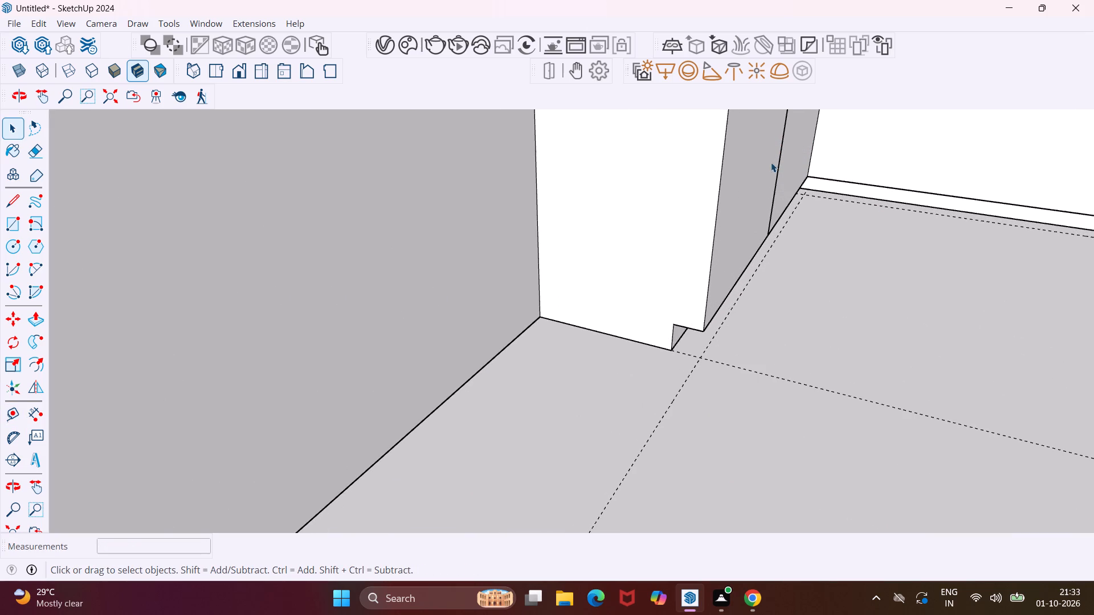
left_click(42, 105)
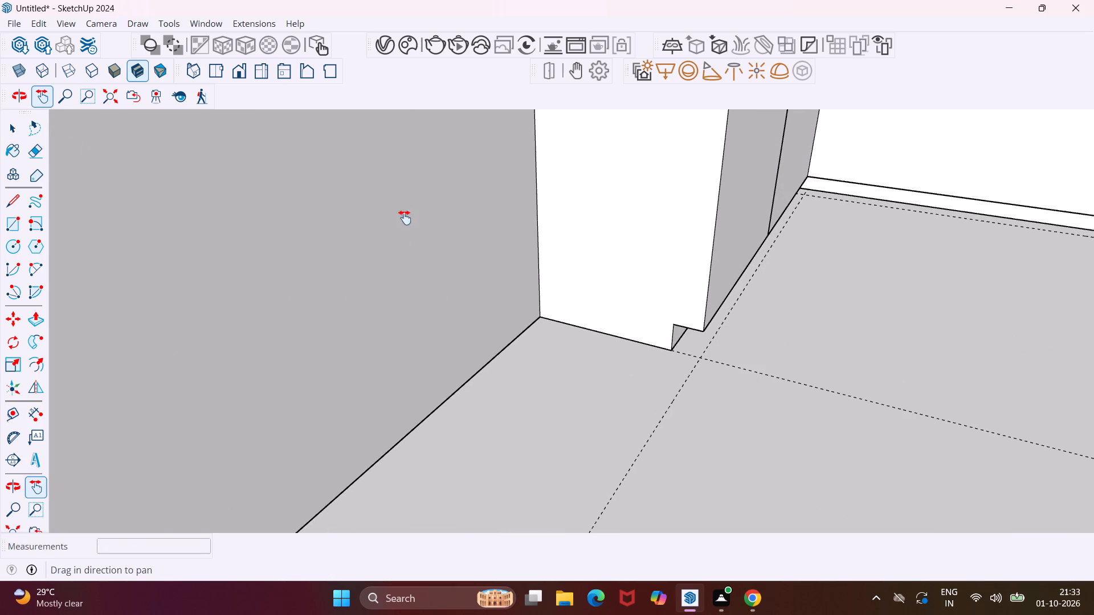
Push the small toe-kick end face at the back-wall and appliance-side corner back 4", flush with the back-wall toe kick.
left_click_drag(610, 358, 311, 404)
middle_click_drag(552, 320, 558, 322)
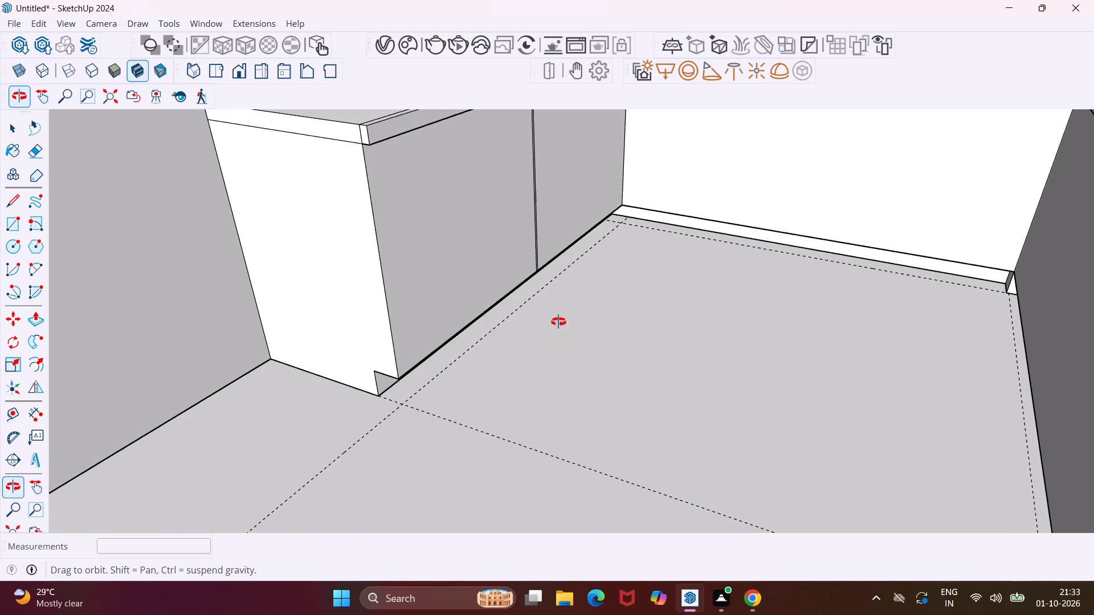
middle_click_drag(558, 322, 628, 334)
left_click_drag(681, 319, 521, 413)
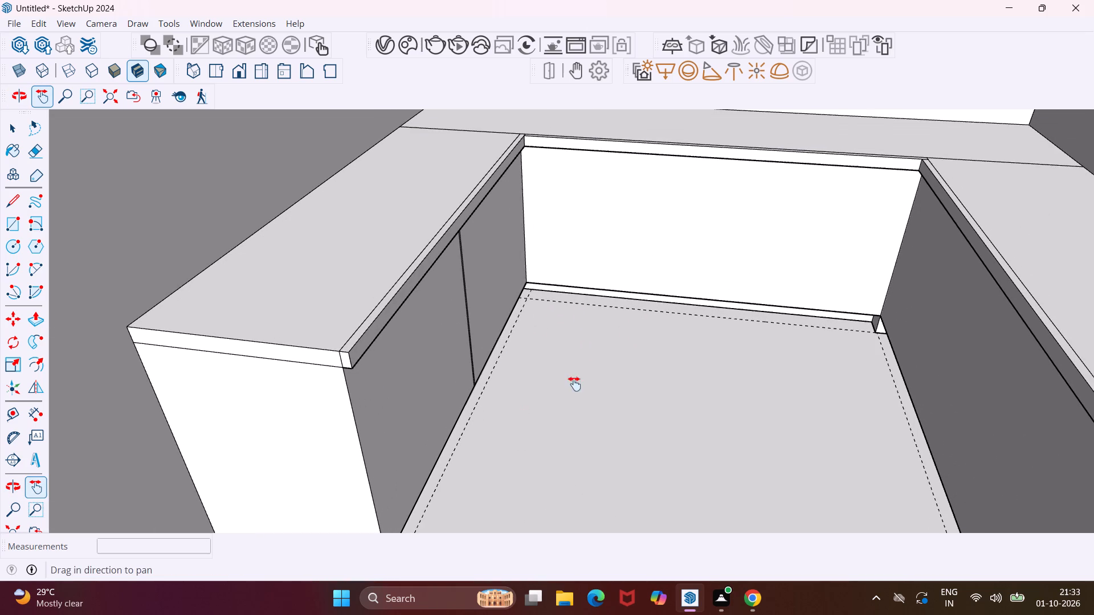
middle_click_drag(805, 335, 797, 262)
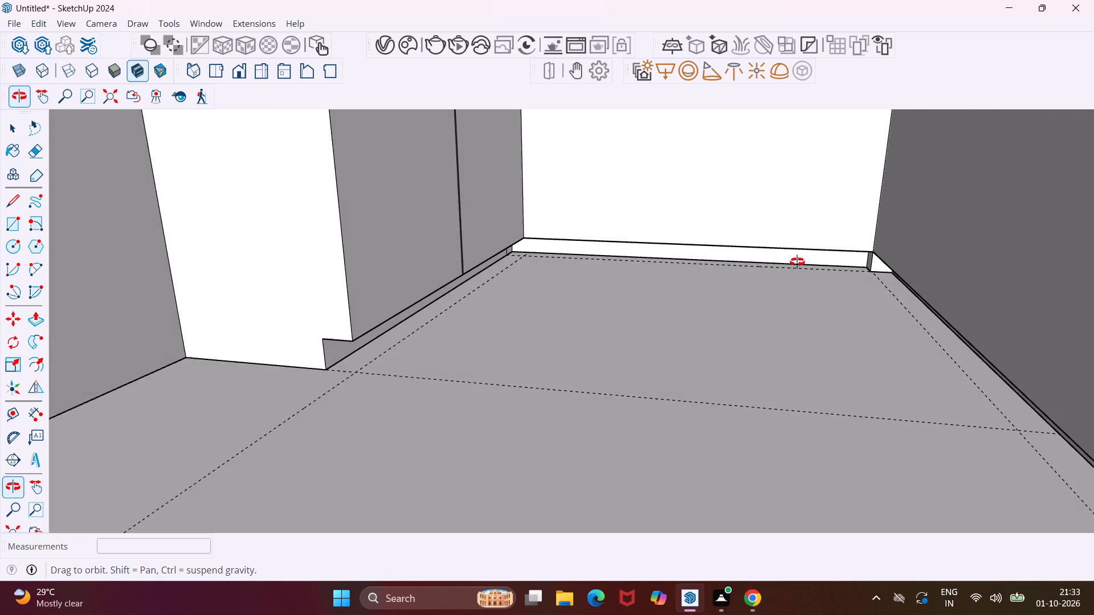
middle_click_drag(797, 262, 802, 244)
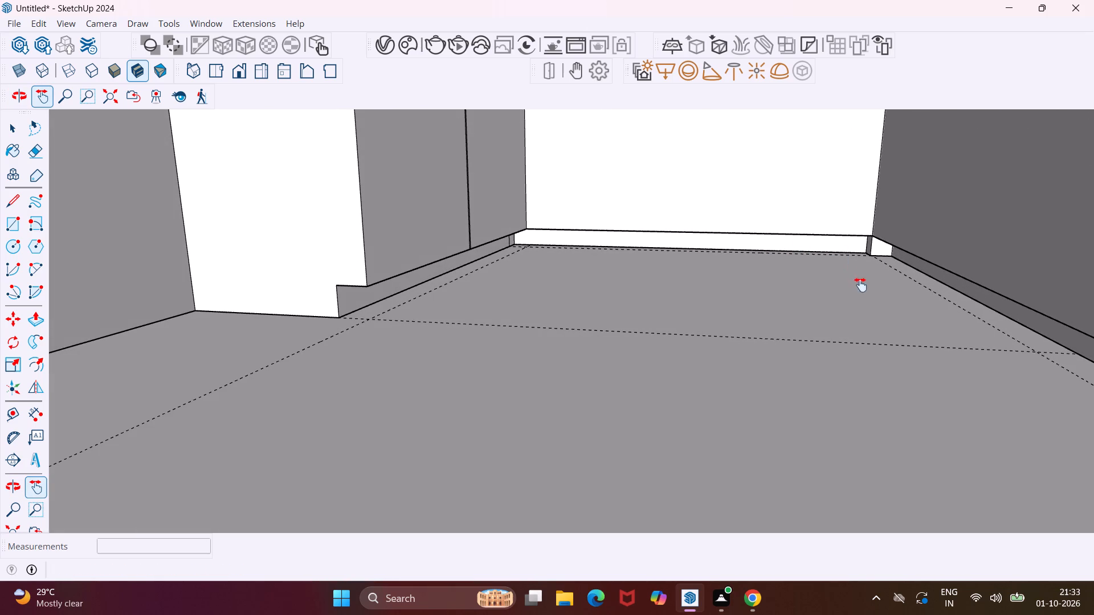
scroll(882, 247, "up", 10)
key("Escape")
key("space")
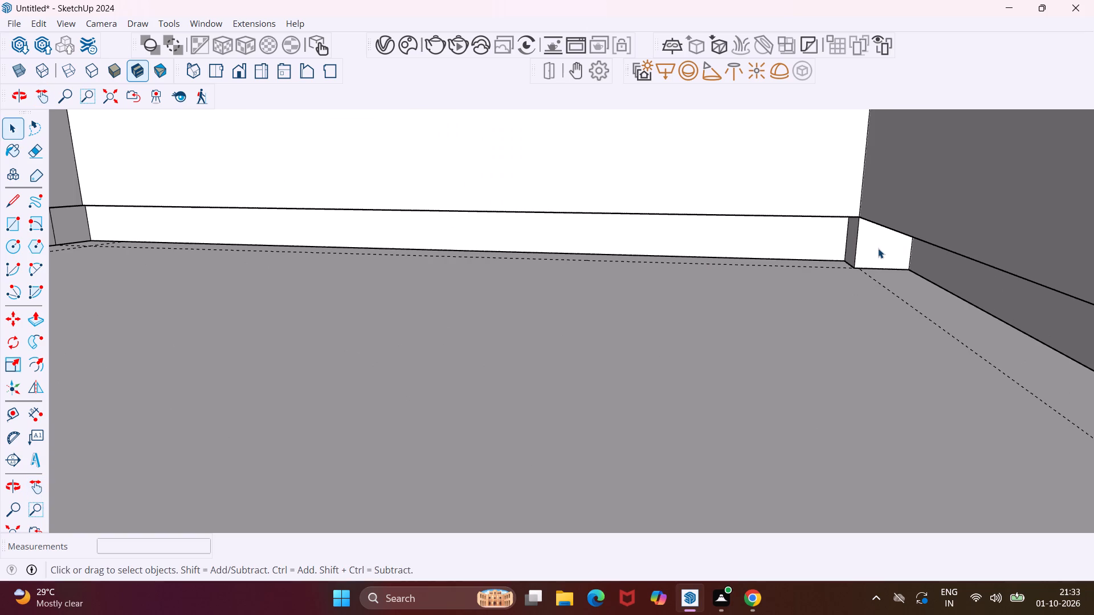
left_click(877, 252)
key("p")
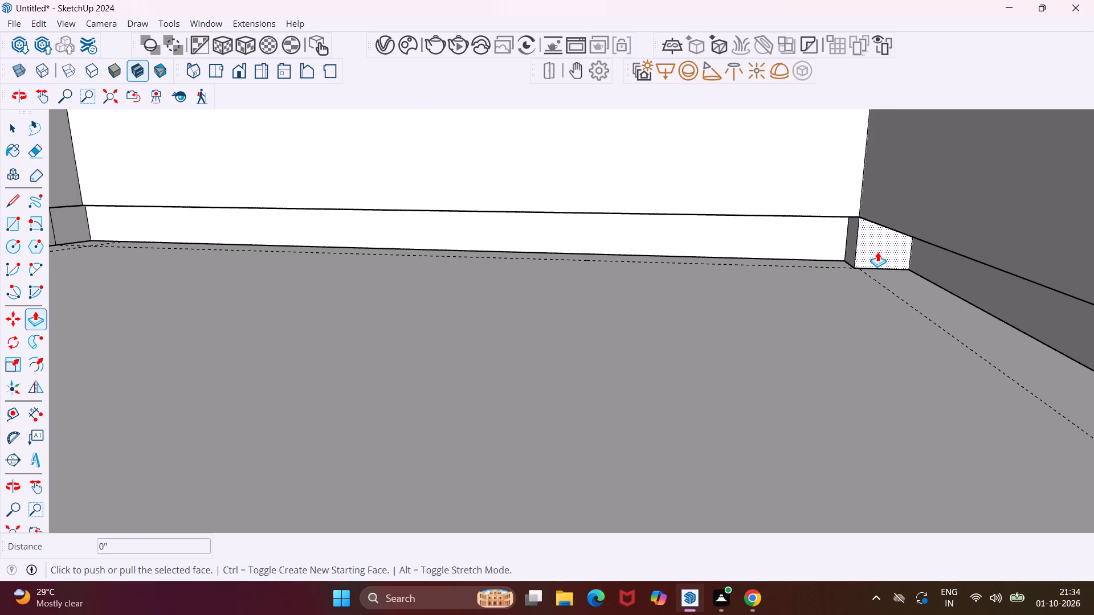
left_click(877, 252)
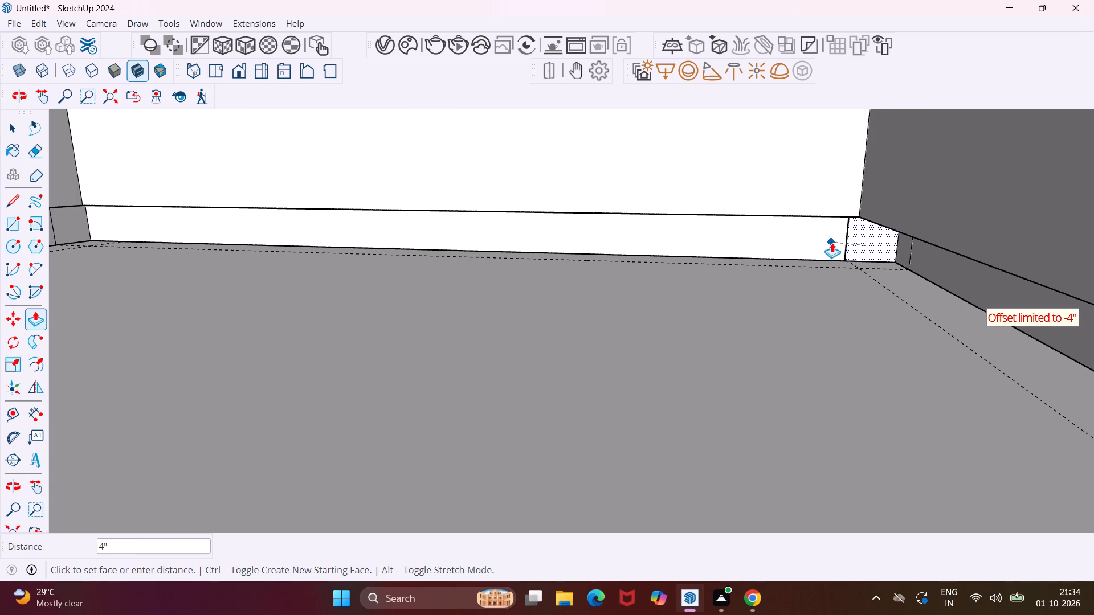
left_click(832, 243)
middle_click_drag(801, 241, 836, 251)
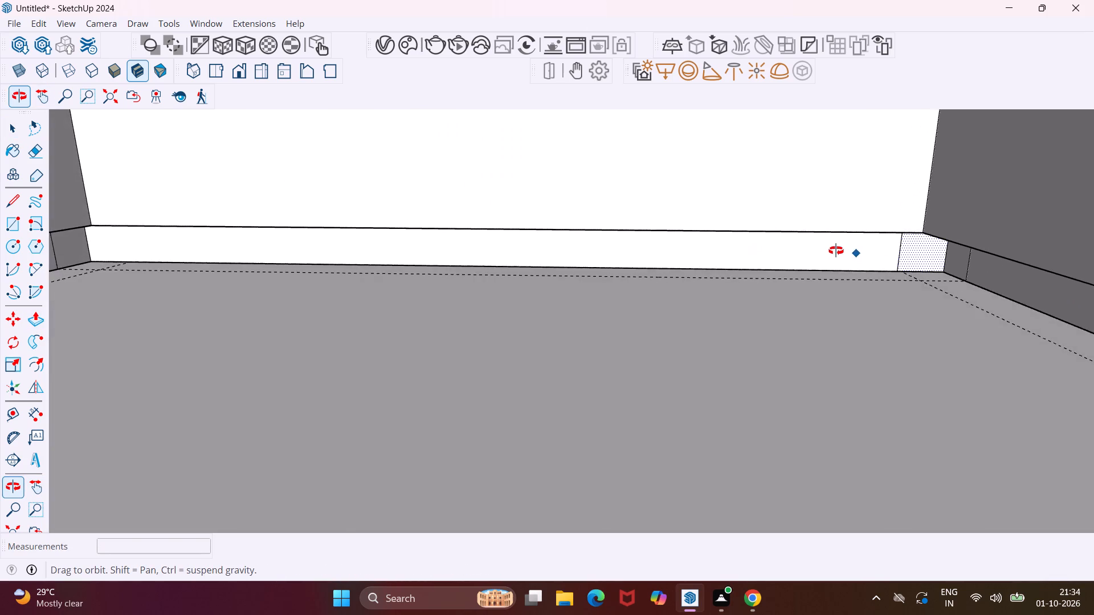
middle_click_drag(836, 251, 821, 285)
key("Escape")
key("space")
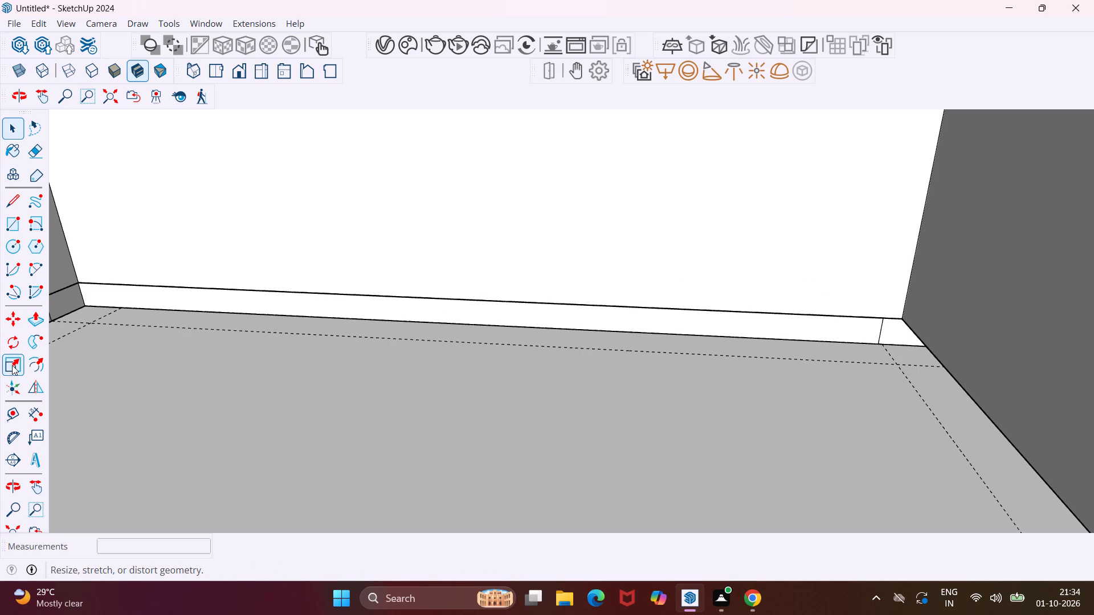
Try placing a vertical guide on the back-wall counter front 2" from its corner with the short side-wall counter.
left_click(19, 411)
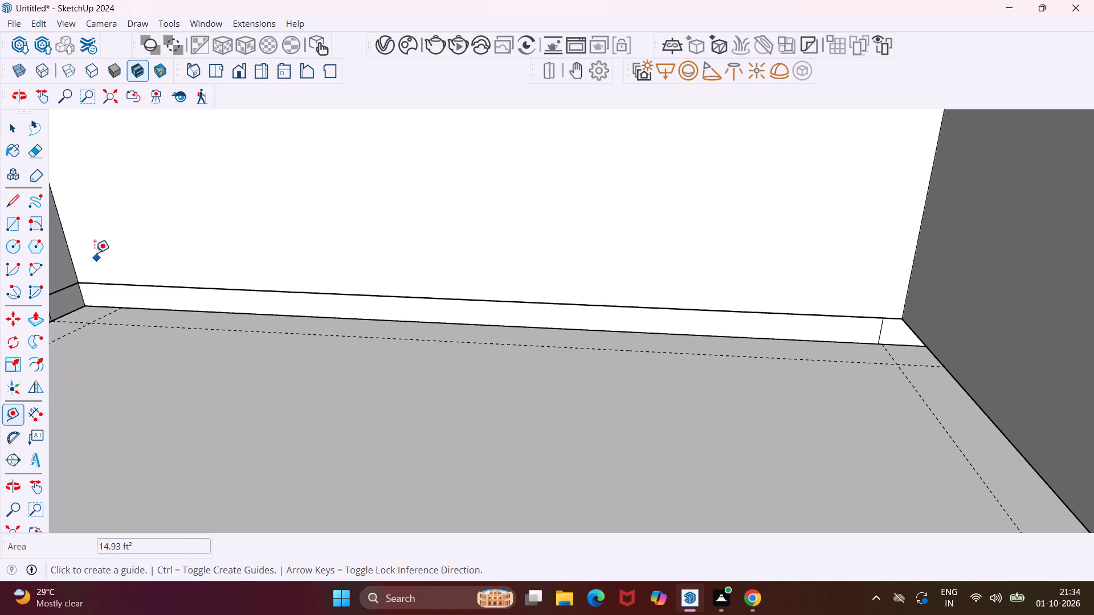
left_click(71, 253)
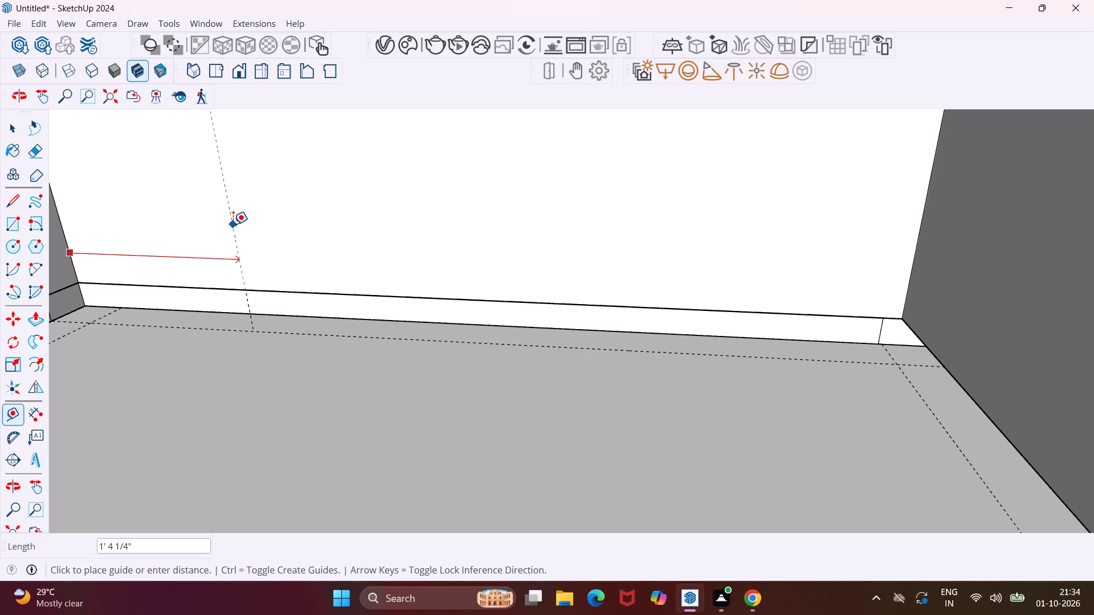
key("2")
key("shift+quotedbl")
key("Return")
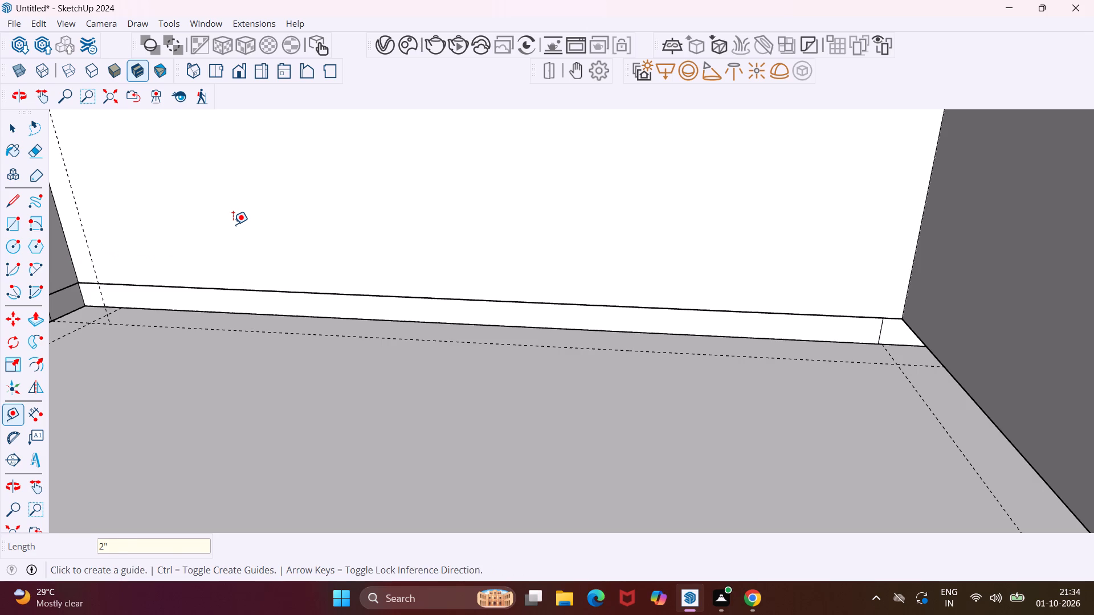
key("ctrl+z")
Place vertical guides on the back-wall counter's front face 2' inward from each of its two inner corners.
left_click(66, 239)
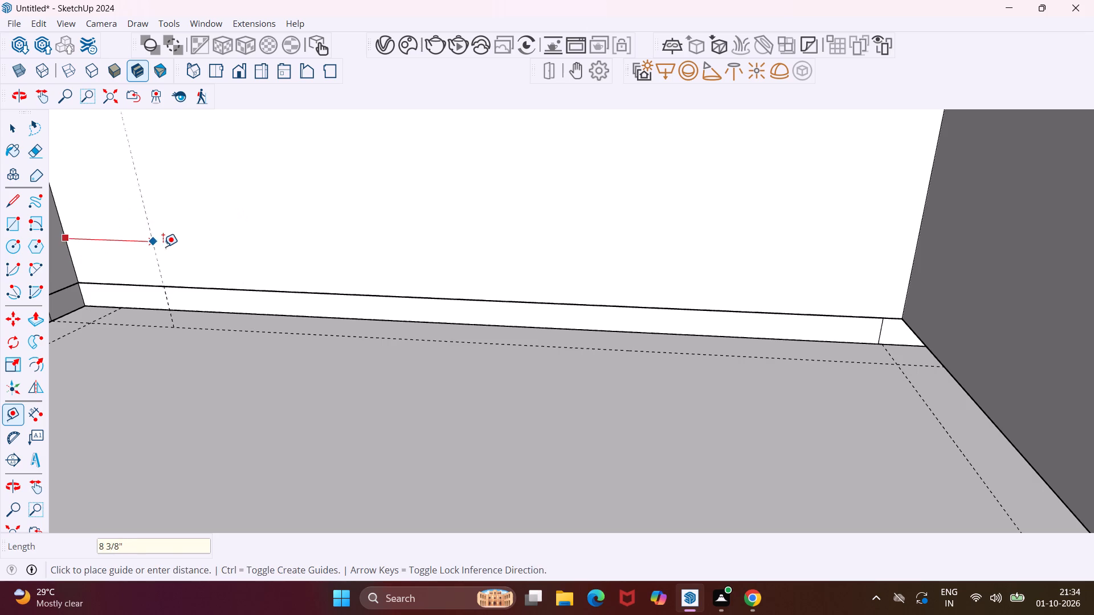
type("2'")
key("Return")
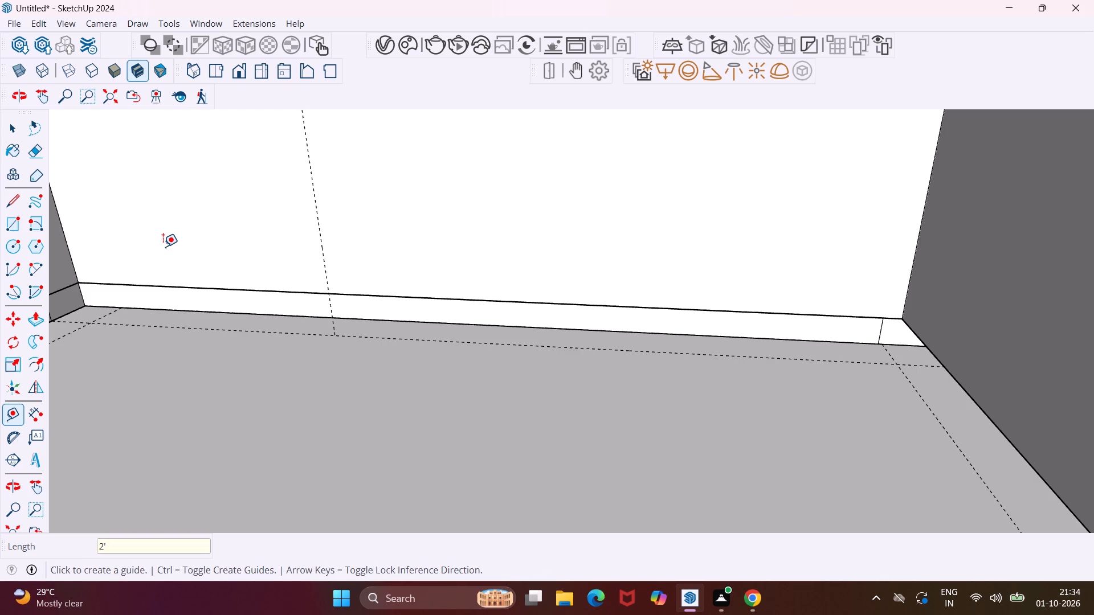
left_click(928, 202)
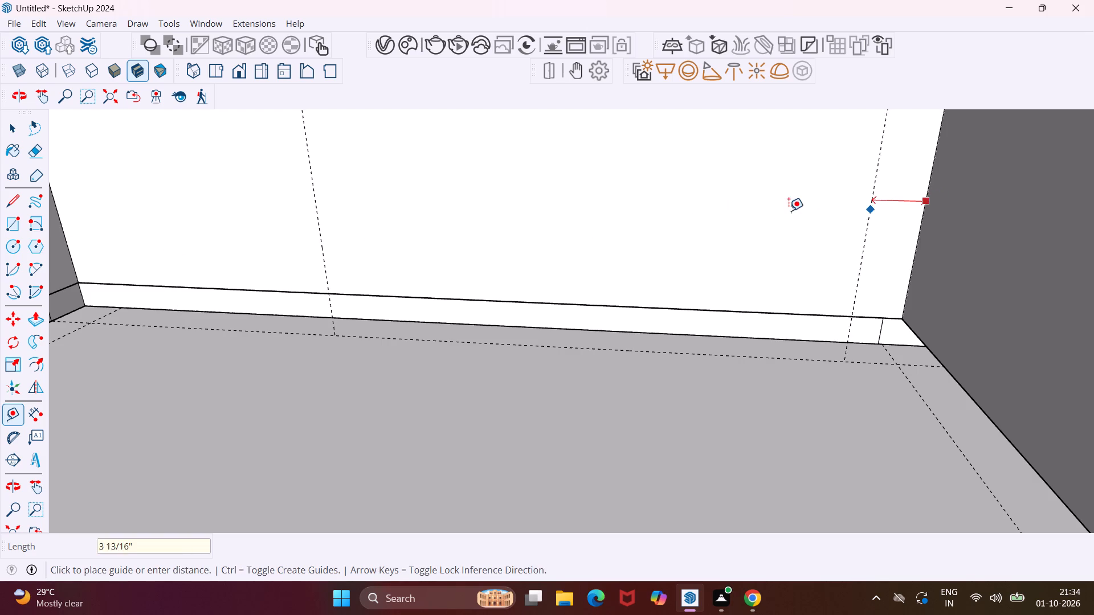
type("2'")
key("Return")
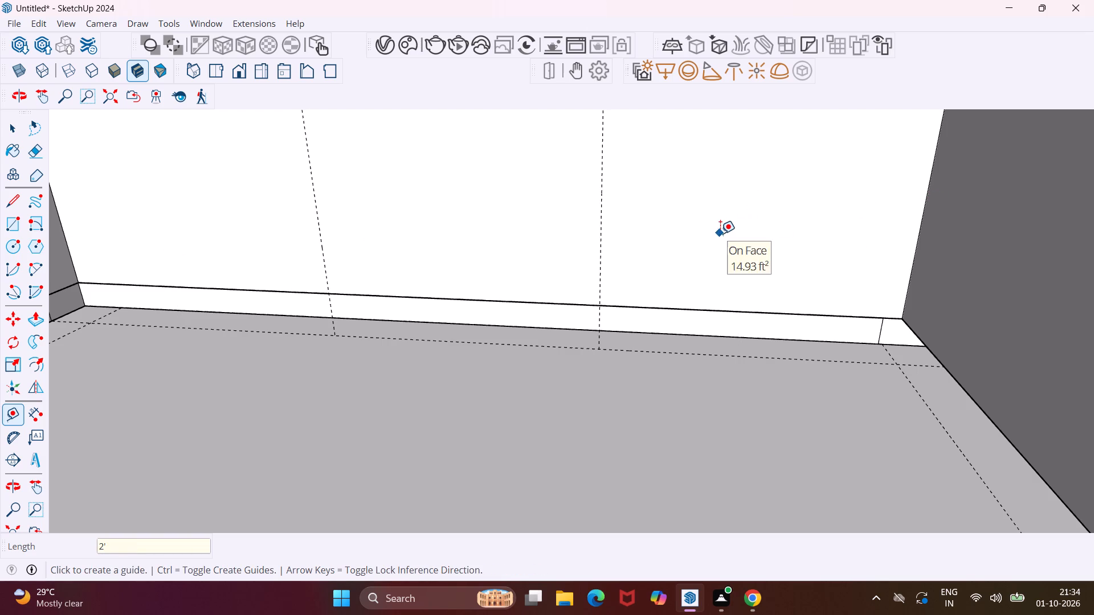
Add a vertical guide 1' outward from each of the two 2' guides, toward the counter's inner corners.
left_click(604, 240)
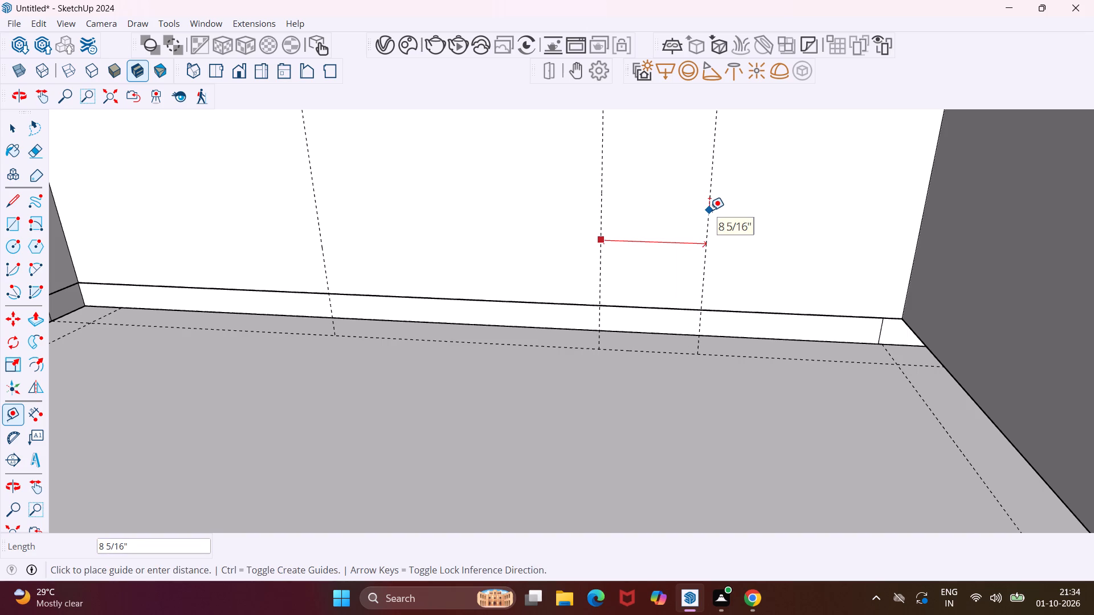
key("1")
key("apostrophe")
key("Return")
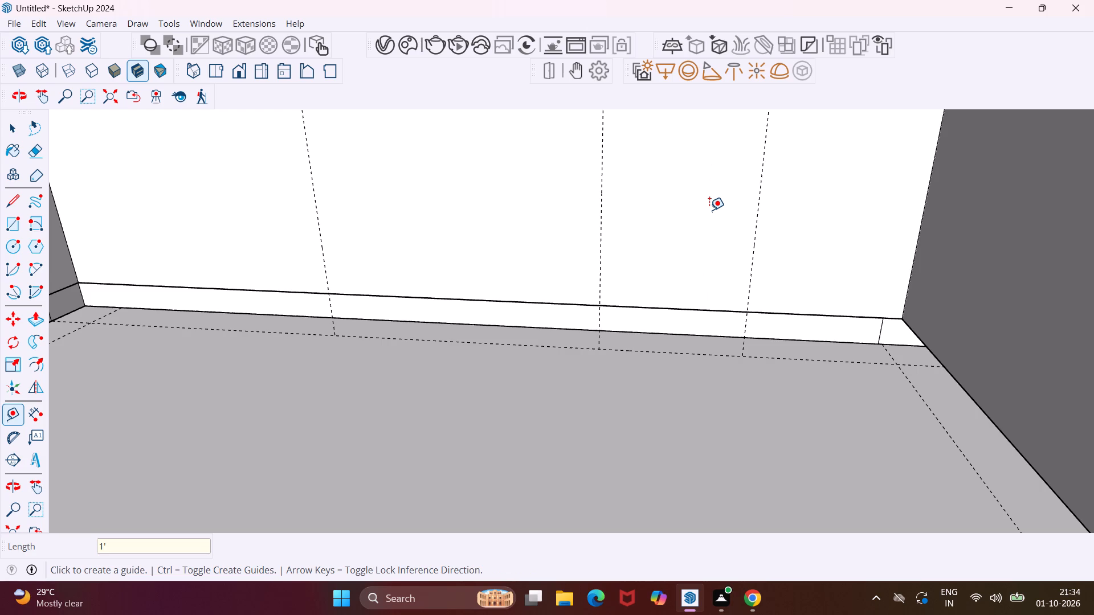
left_click(321, 222)
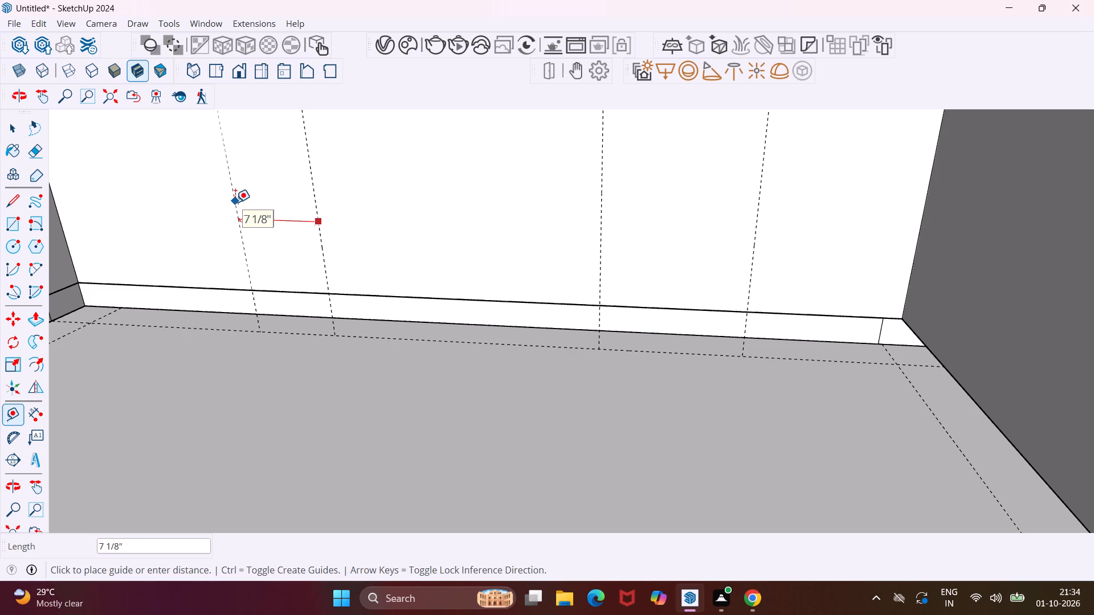
type("1'")
key("Return")
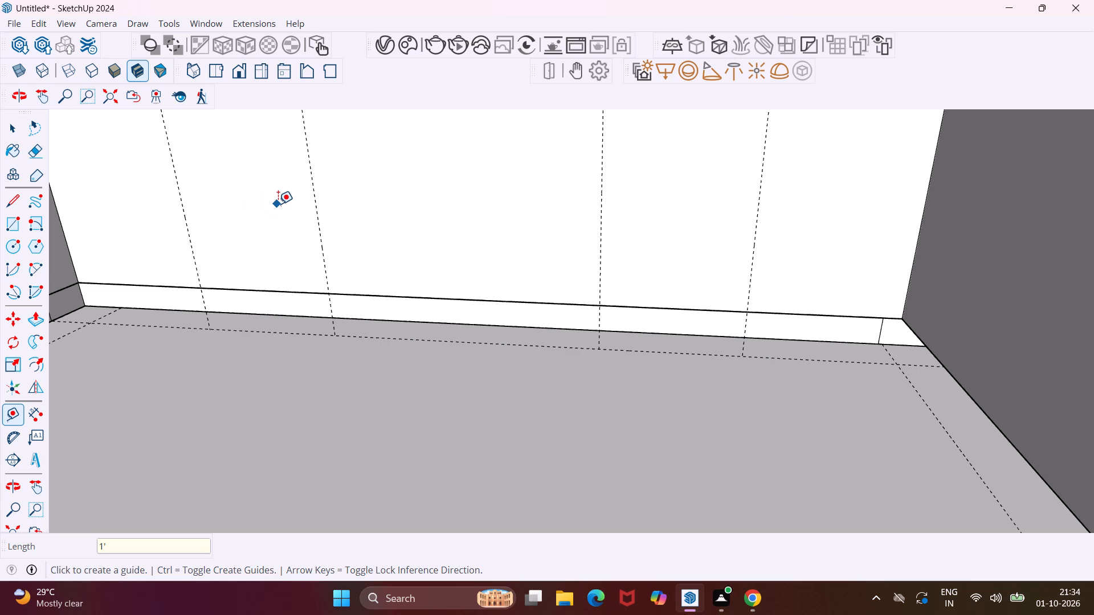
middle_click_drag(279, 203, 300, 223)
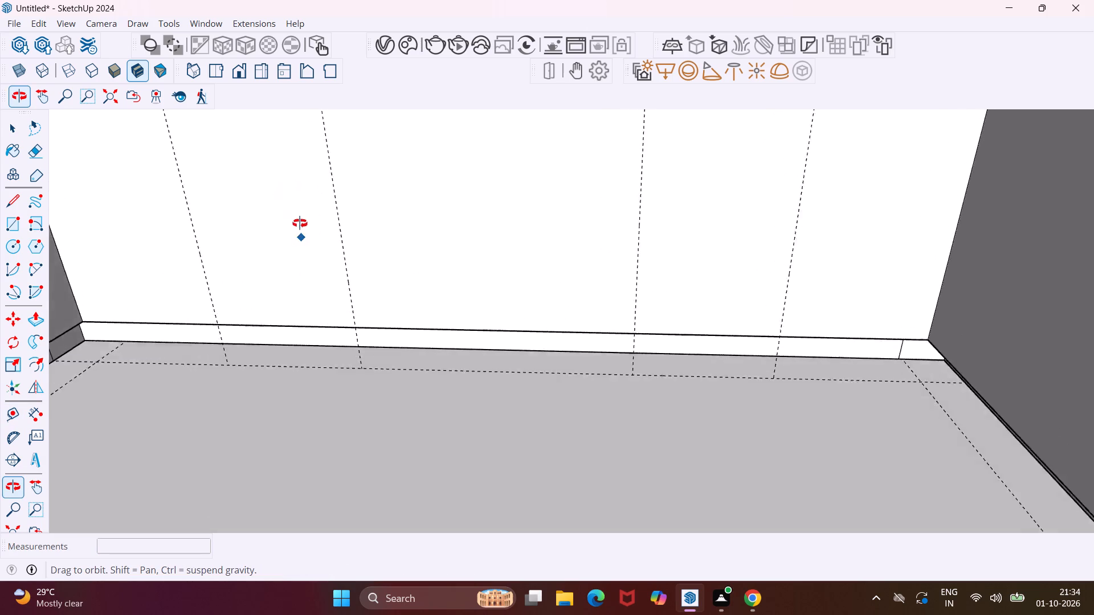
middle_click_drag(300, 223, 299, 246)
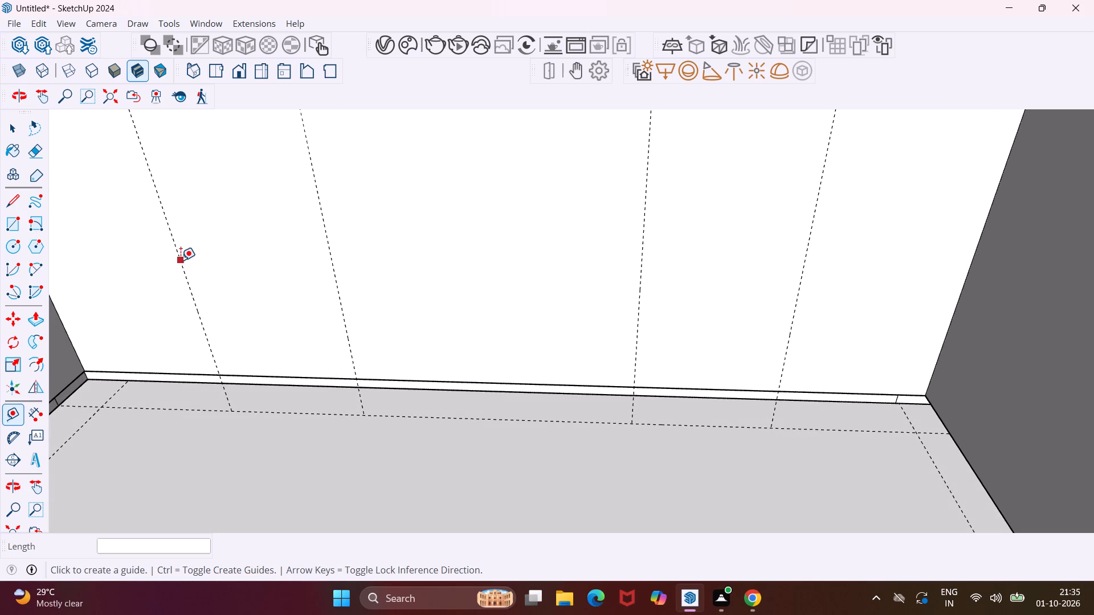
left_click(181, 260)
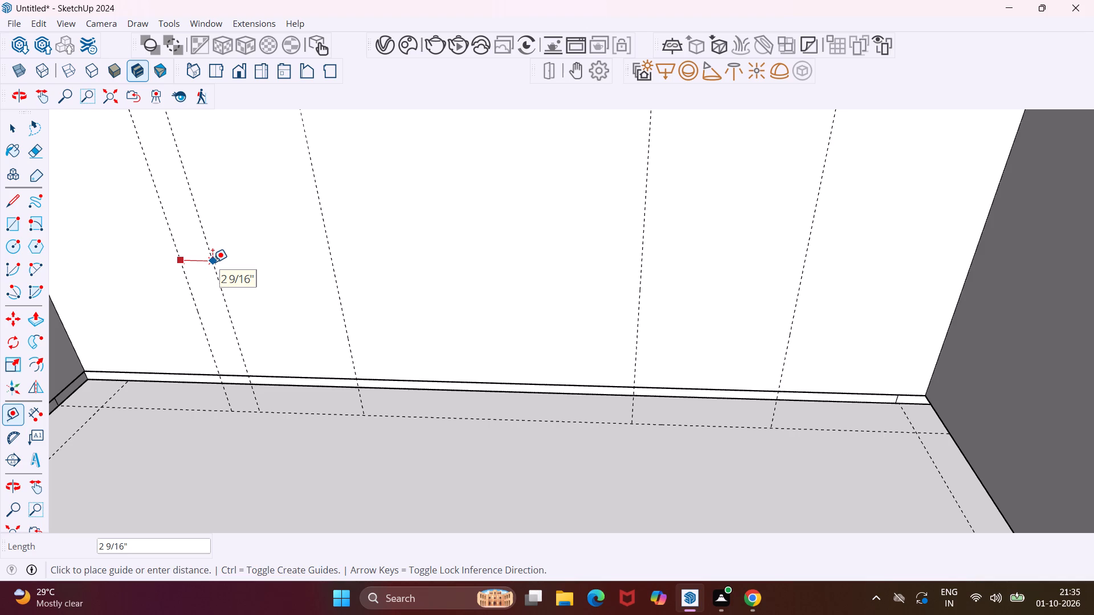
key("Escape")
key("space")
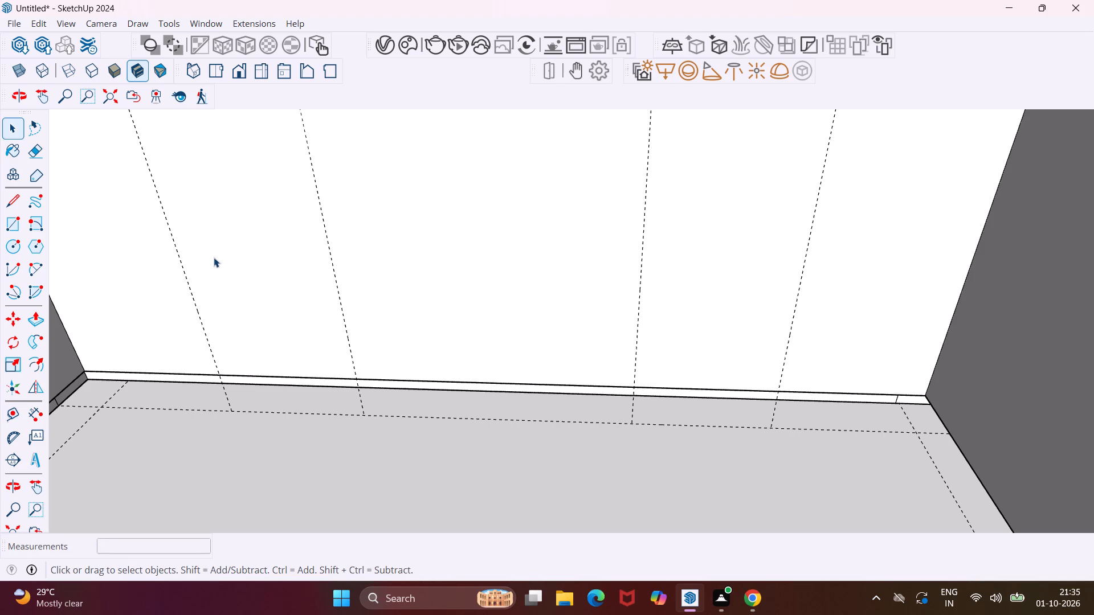
Draw a 2' 6" vertical line along the guide nearest the short side-wall counter, from the toe-kick edge up to the countertop underside.
middle_click_drag(218, 248, 219, 284)
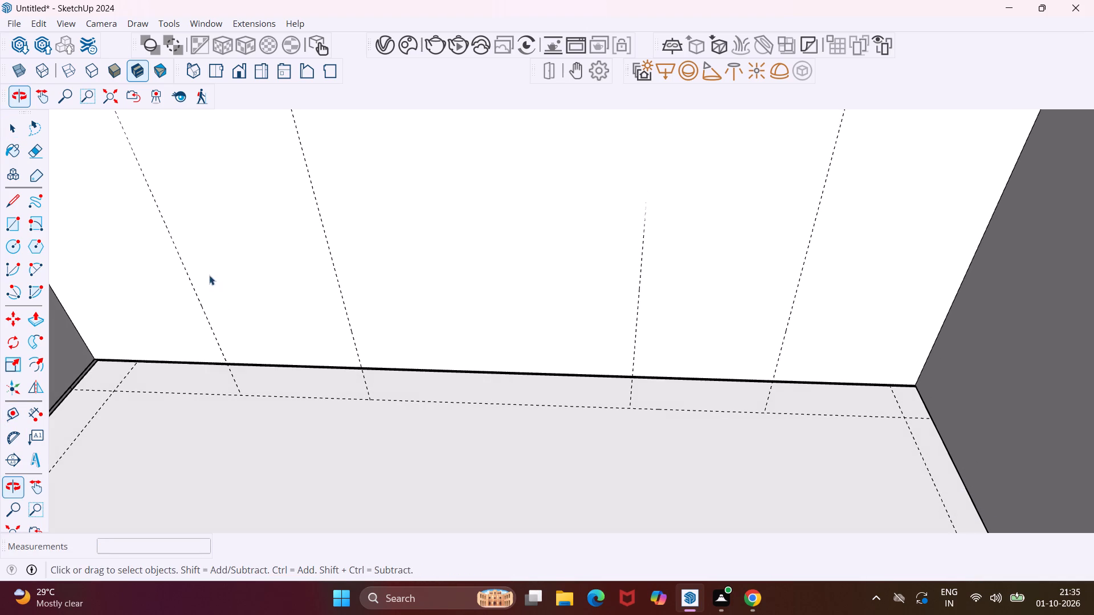
left_click(42, 101)
left_click_drag(295, 203, 290, 333)
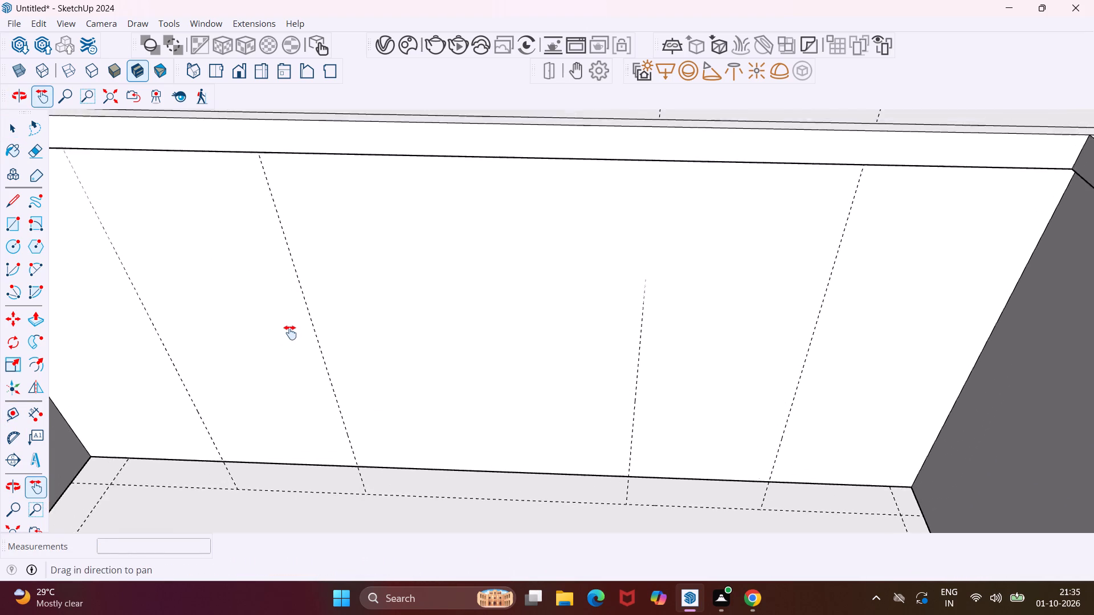
left_click_drag(290, 333, 290, 341)
middle_click_drag(290, 341, 287, 275)
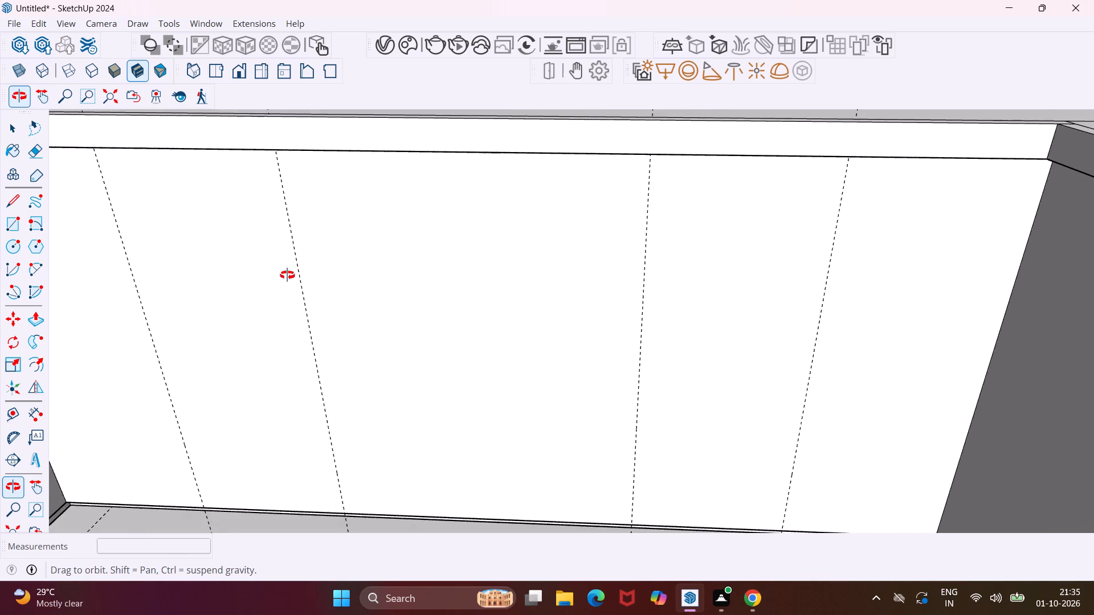
middle_click_drag(287, 275, 289, 237)
left_click_drag(330, 399, 332, 337)
middle_click_drag(336, 338, 340, 321)
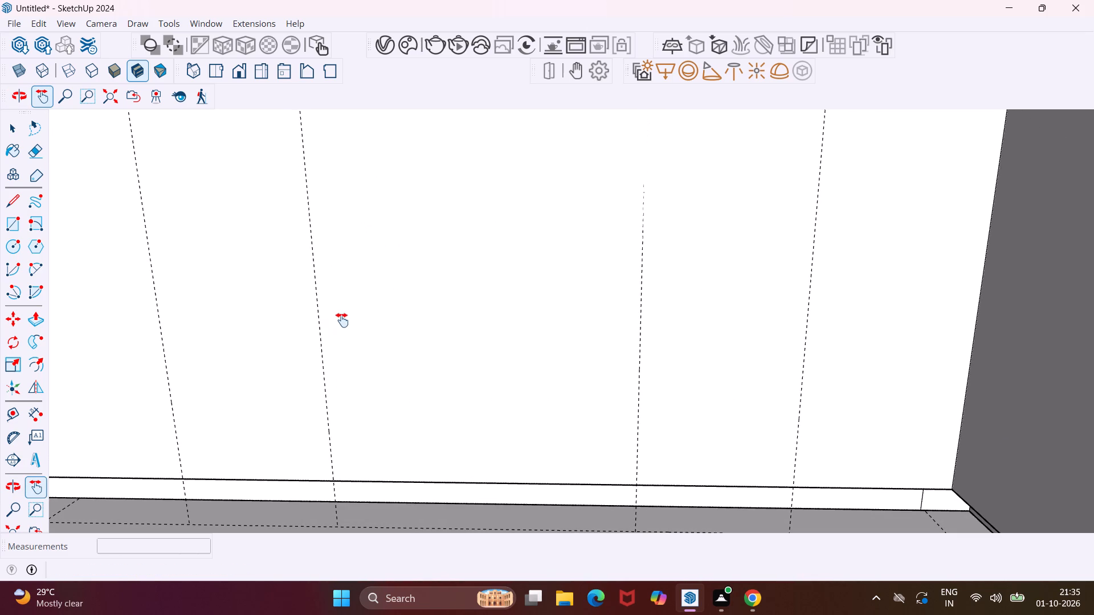
left_click_drag(342, 319, 349, 362)
left_click(10, 198)
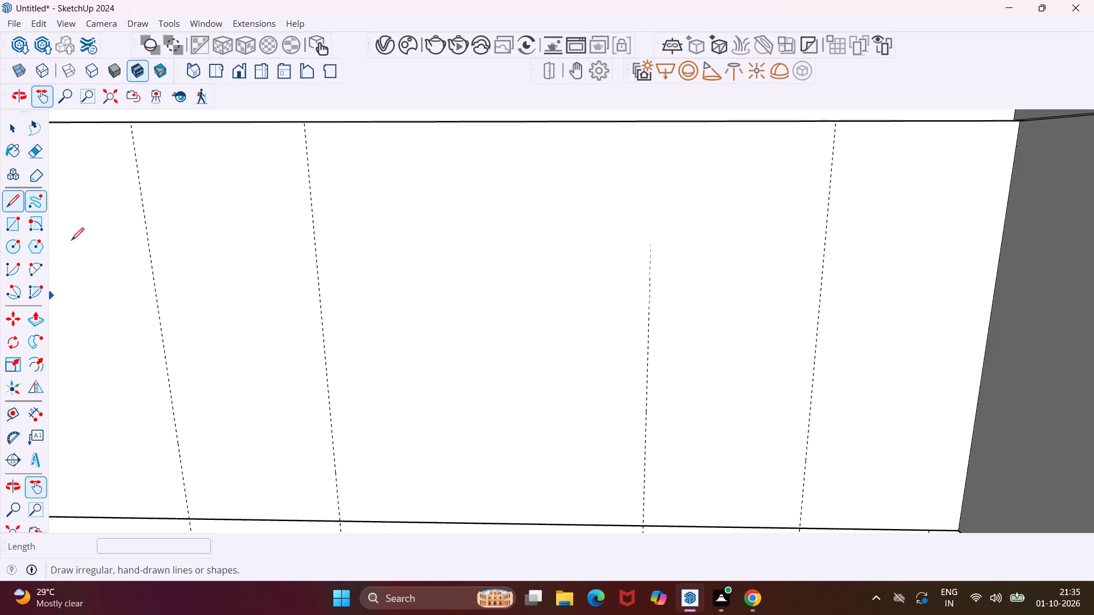
left_click(192, 517)
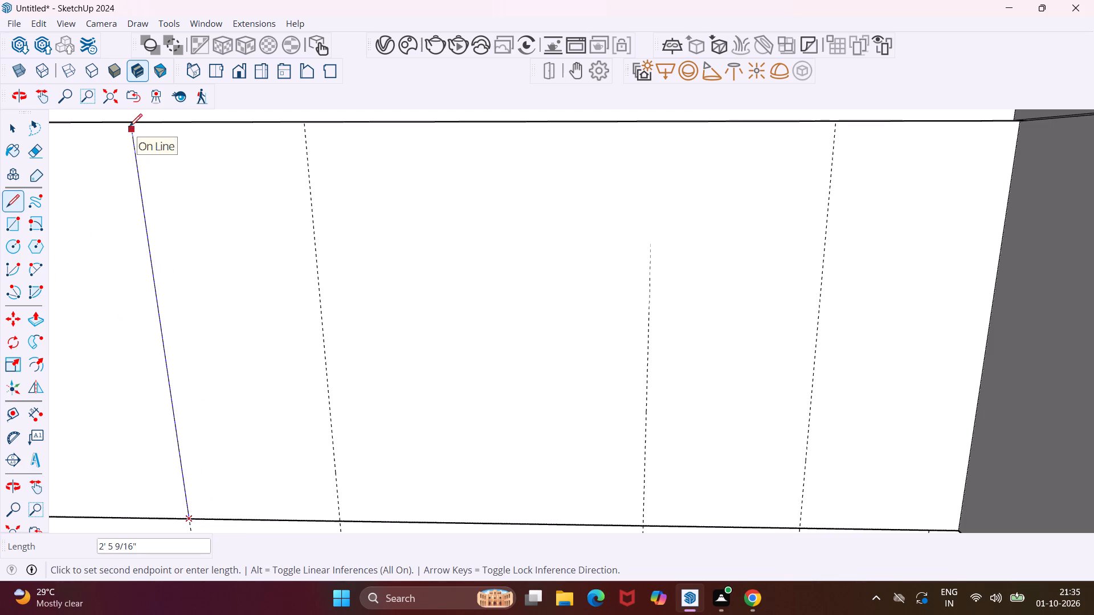
middle_click_drag(129, 126, 128, 83)
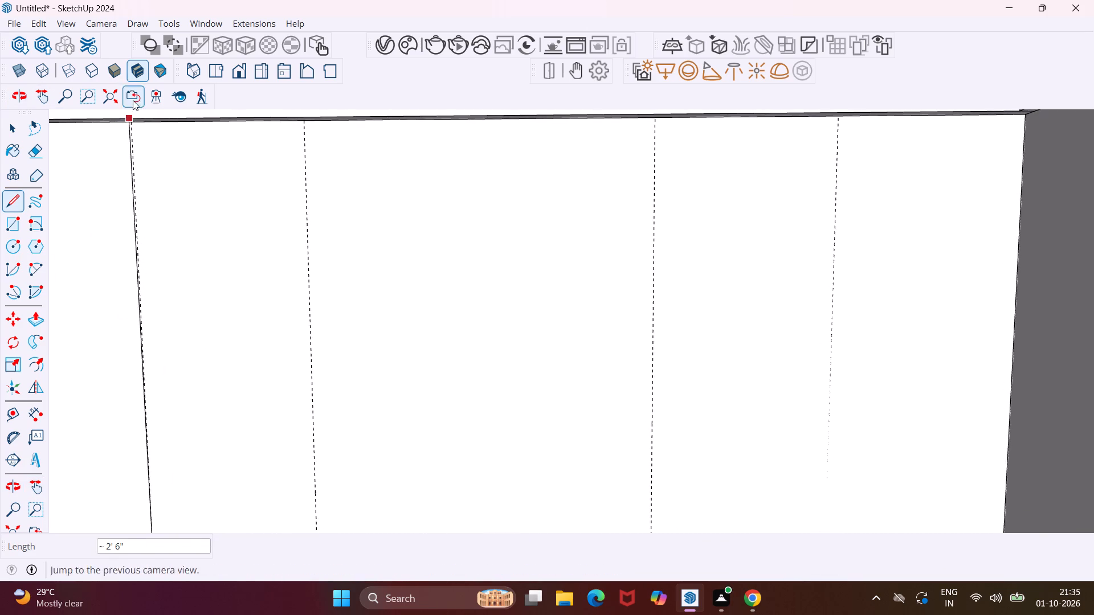
scroll(137, 130, "up", 6)
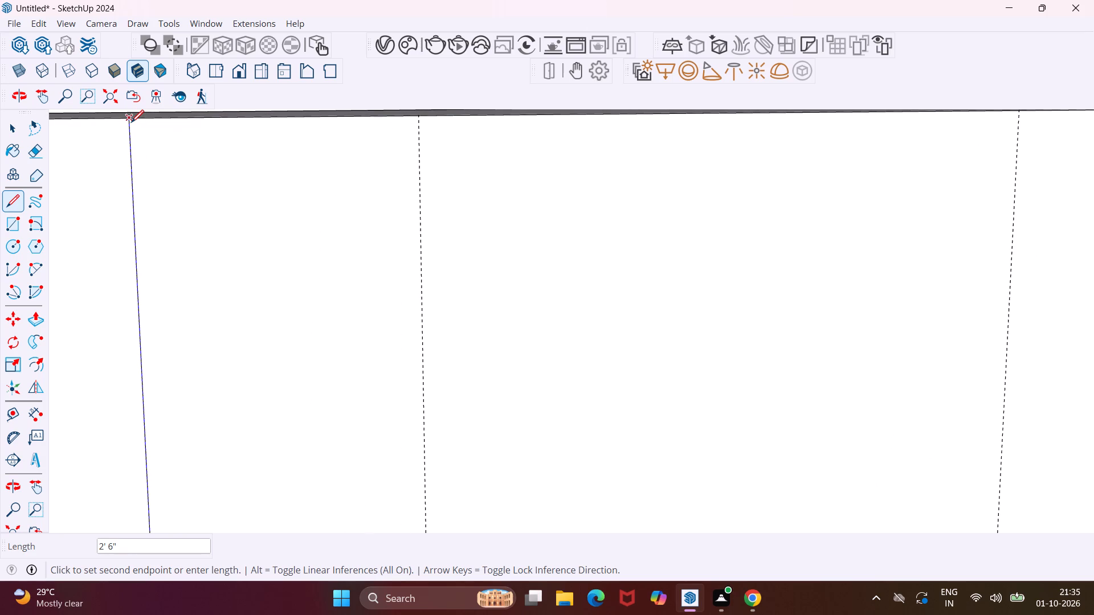
left_click(131, 122)
scroll(146, 134, "down", 5)
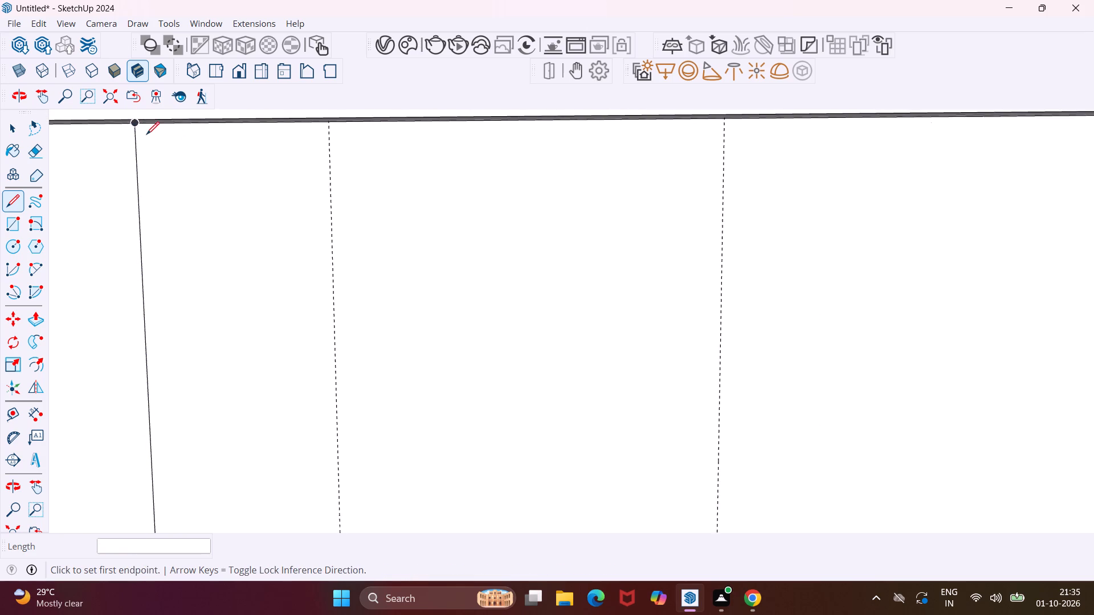
Copy the vertical line on the back-wall counter front about 3' 11 11/16" across, onto the outer guide near the opposite inner corner.
scroll(146, 134, "down", 8)
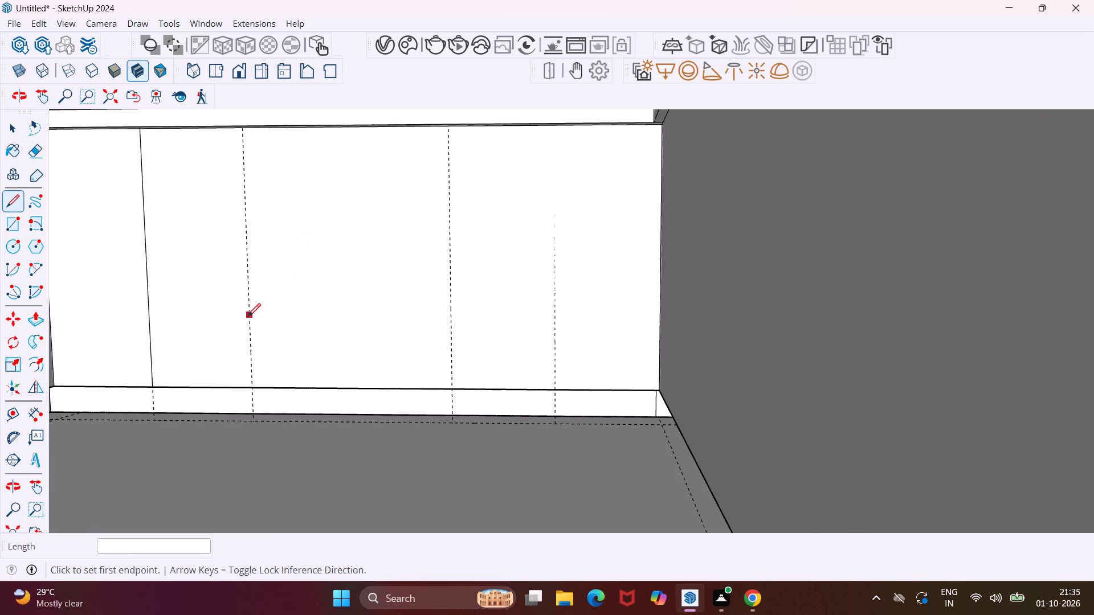
key("Escape")
key("space")
left_click(150, 380)
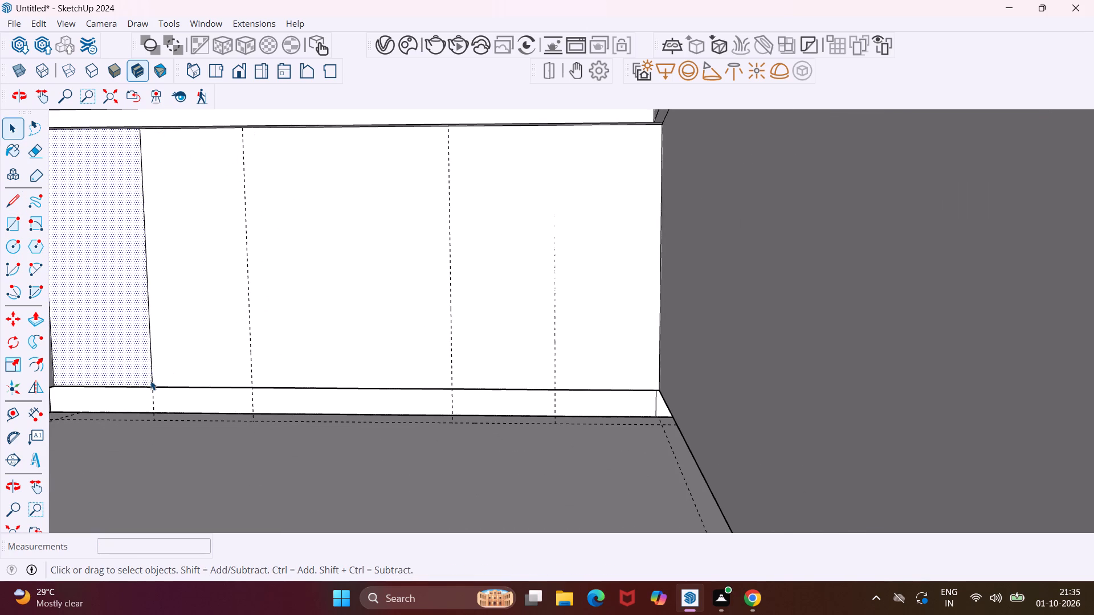
left_click(152, 380)
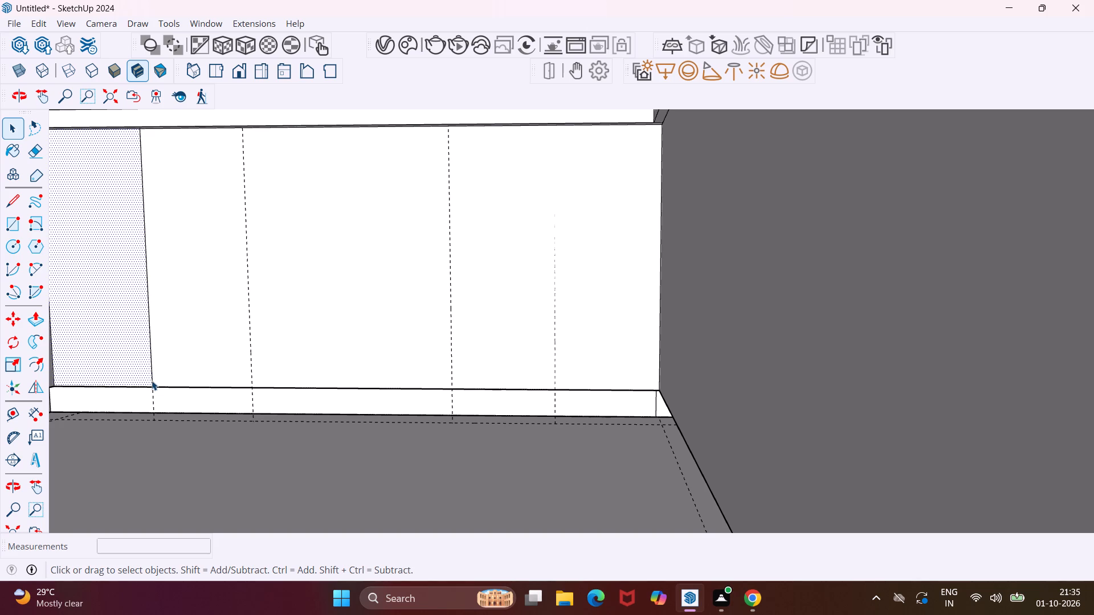
key("m")
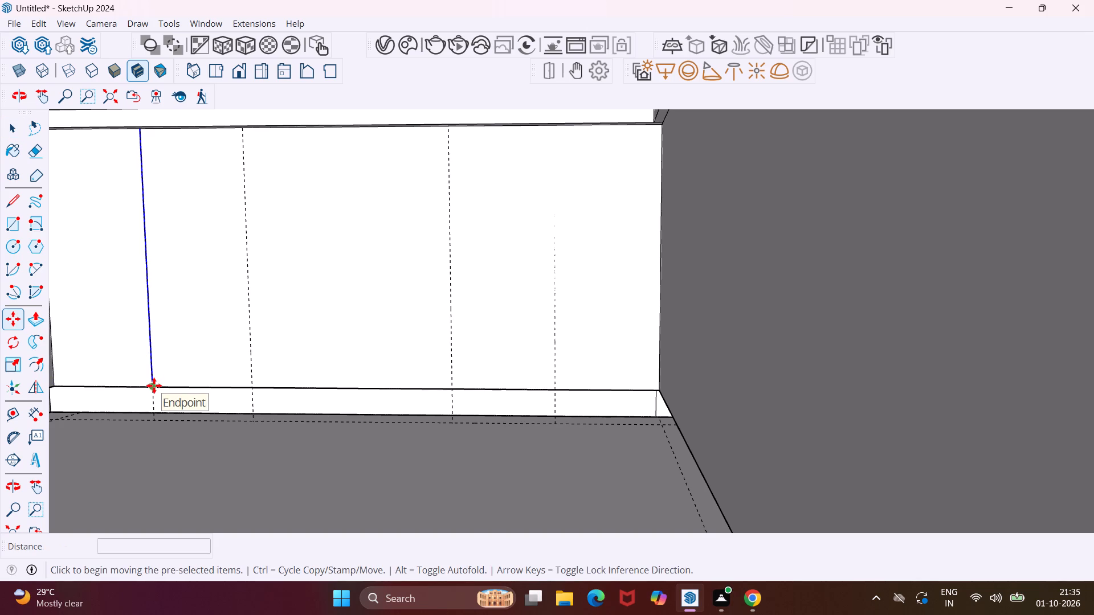
left_click(154, 386)
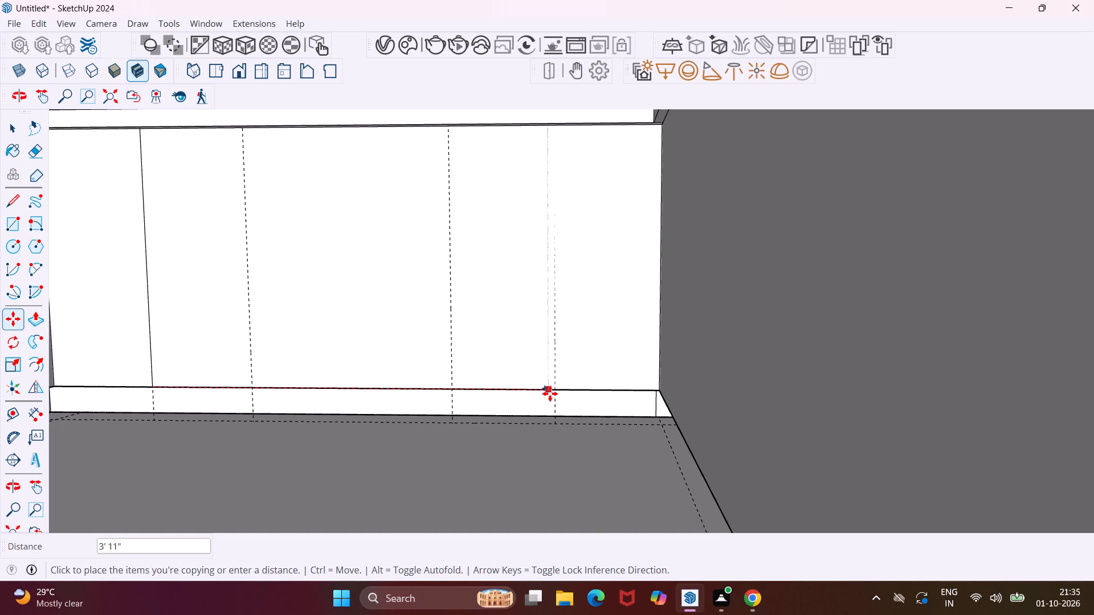
scroll(560, 388, "up", 9)
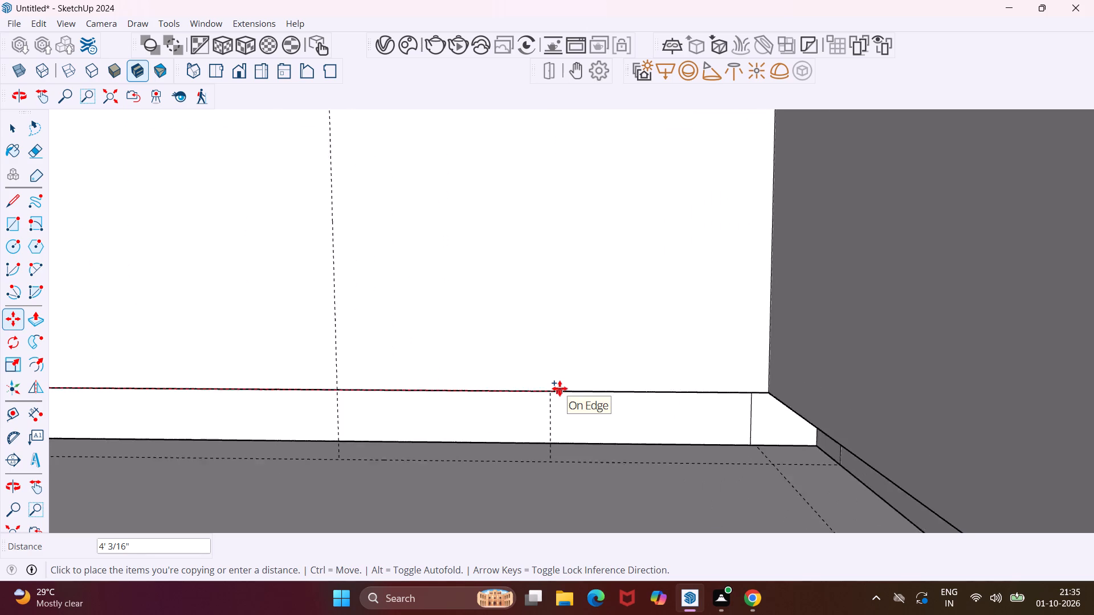
scroll(548, 394, "up", 11)
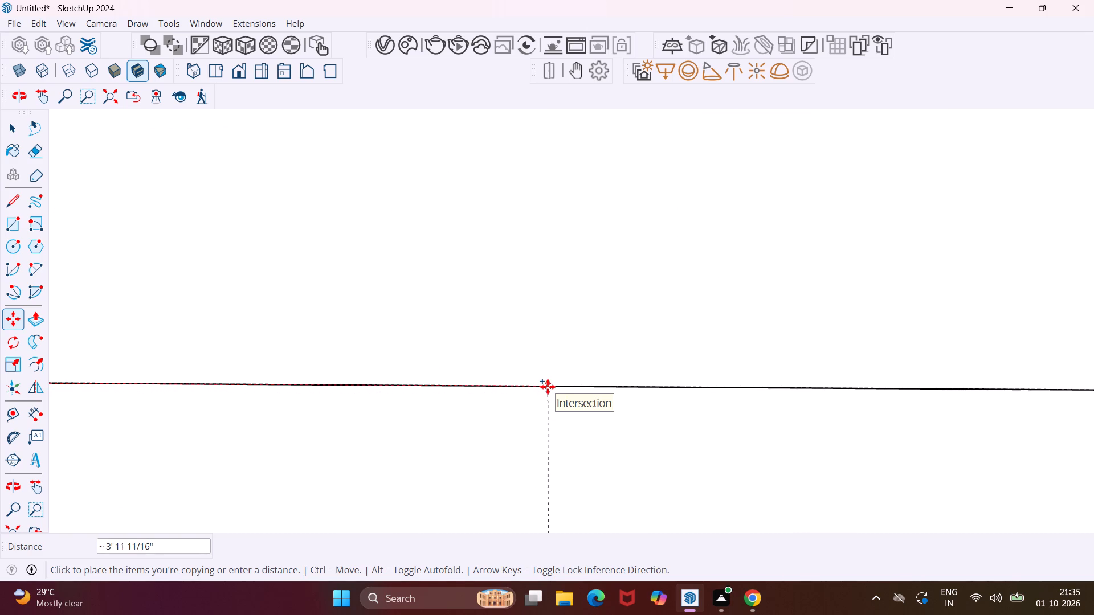
left_click(548, 387)
scroll(548, 380, "down", 17)
scroll(549, 380, "down", 4)
key("Escape")
key("space")
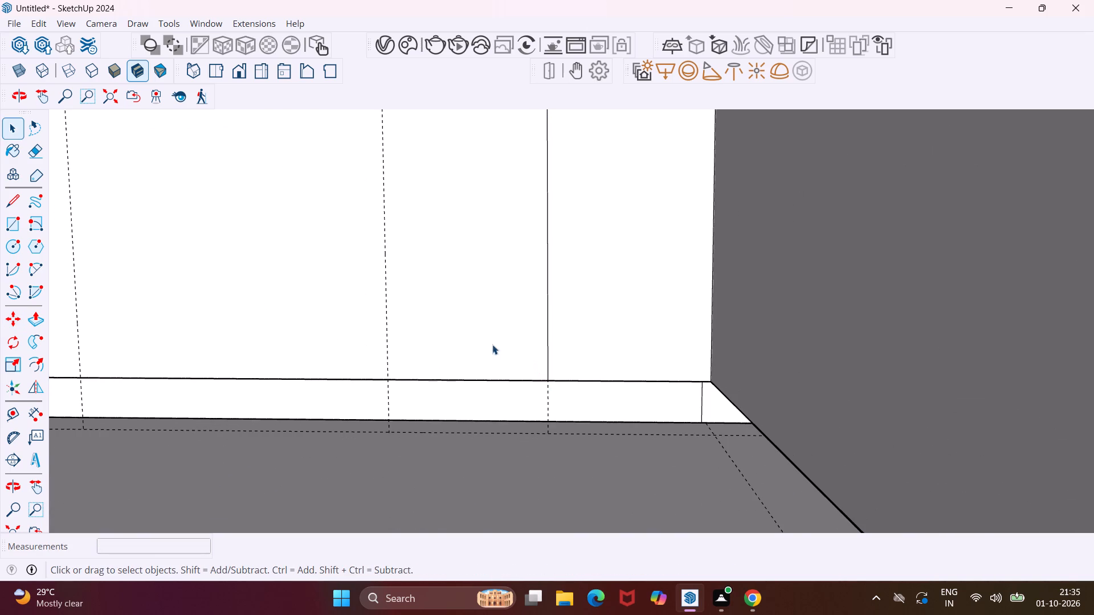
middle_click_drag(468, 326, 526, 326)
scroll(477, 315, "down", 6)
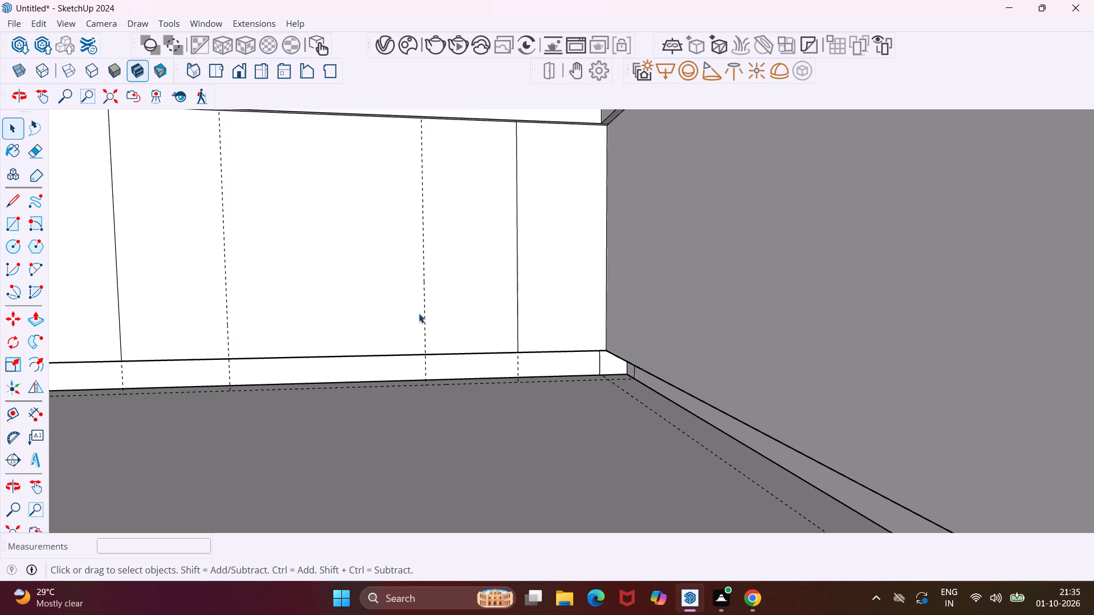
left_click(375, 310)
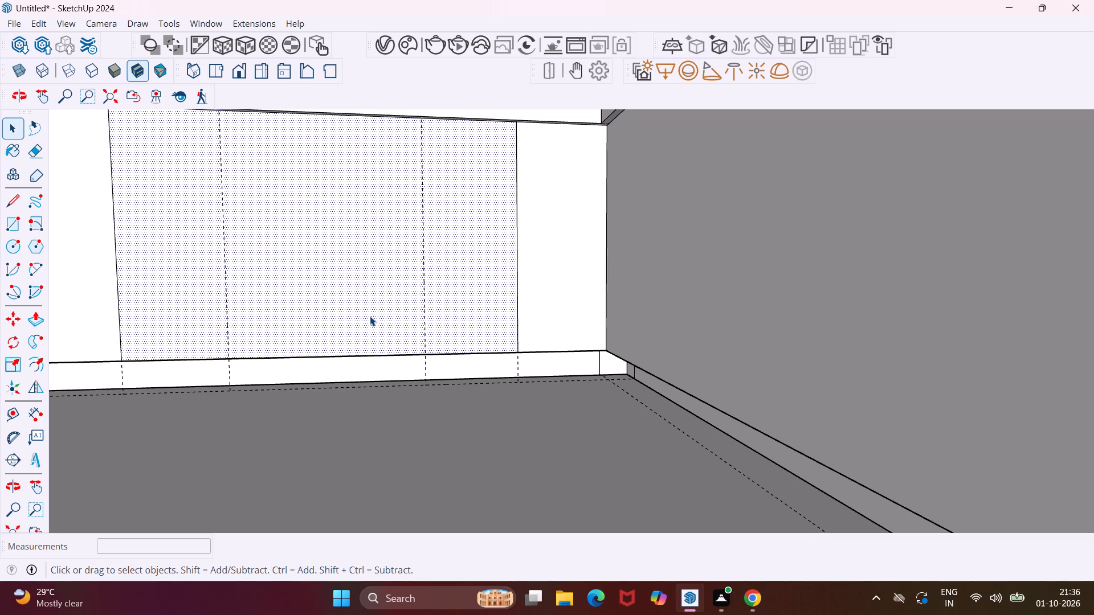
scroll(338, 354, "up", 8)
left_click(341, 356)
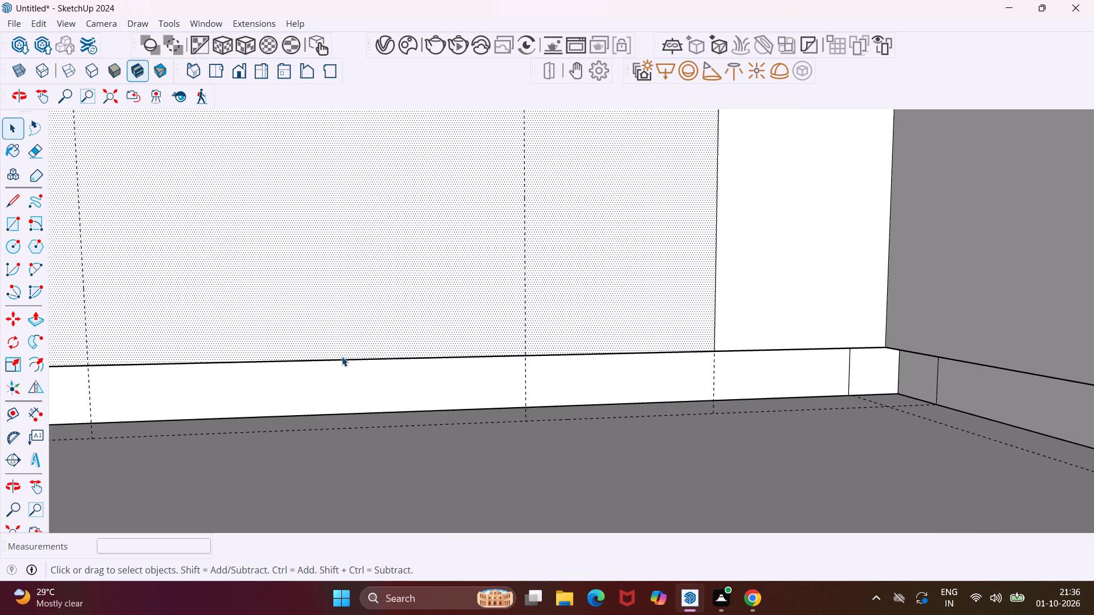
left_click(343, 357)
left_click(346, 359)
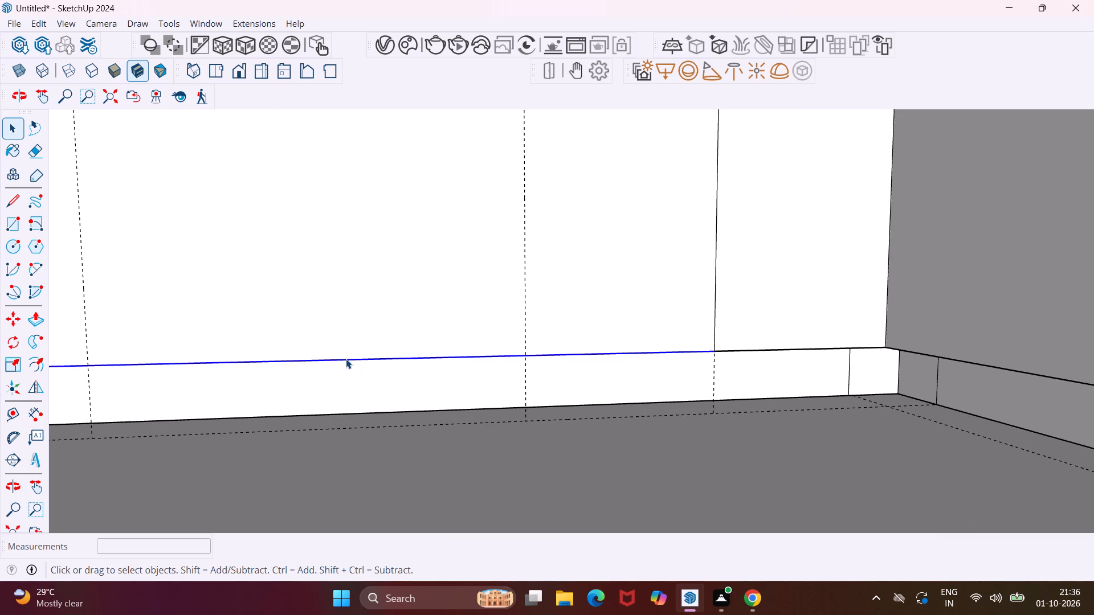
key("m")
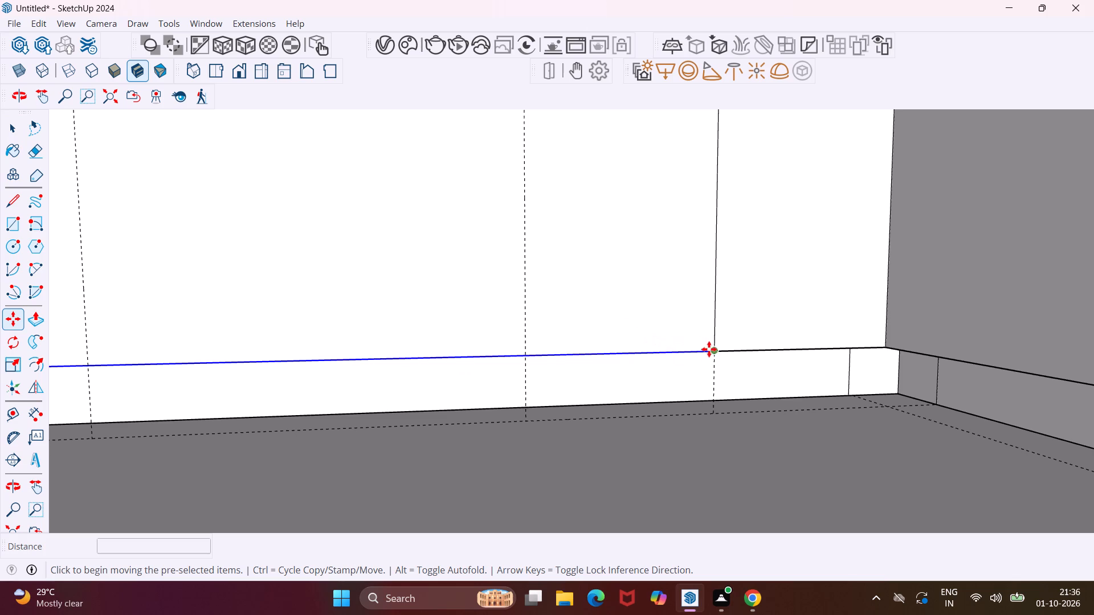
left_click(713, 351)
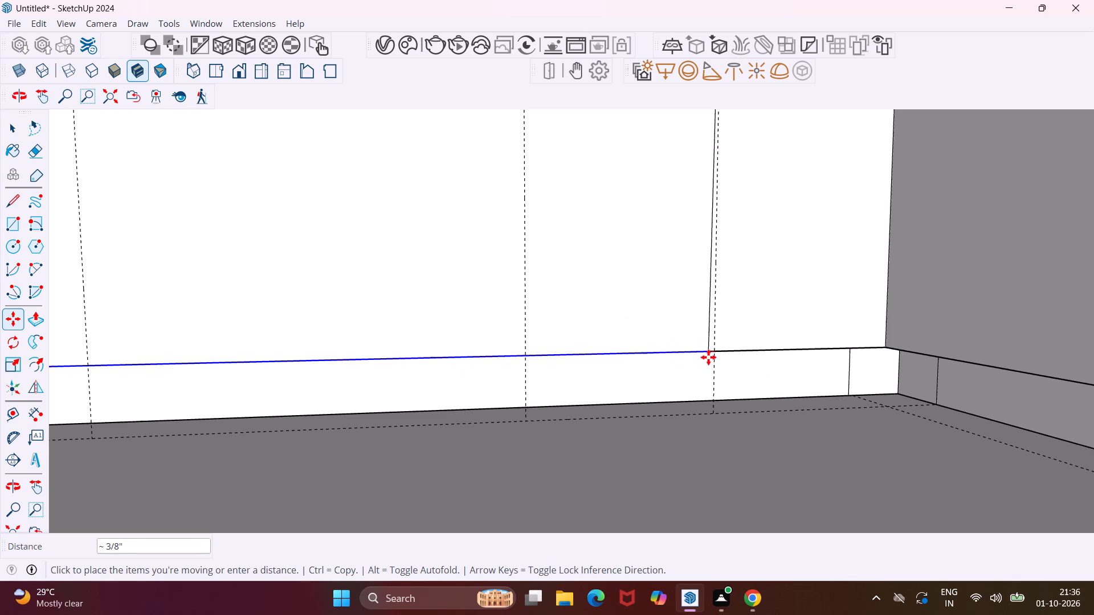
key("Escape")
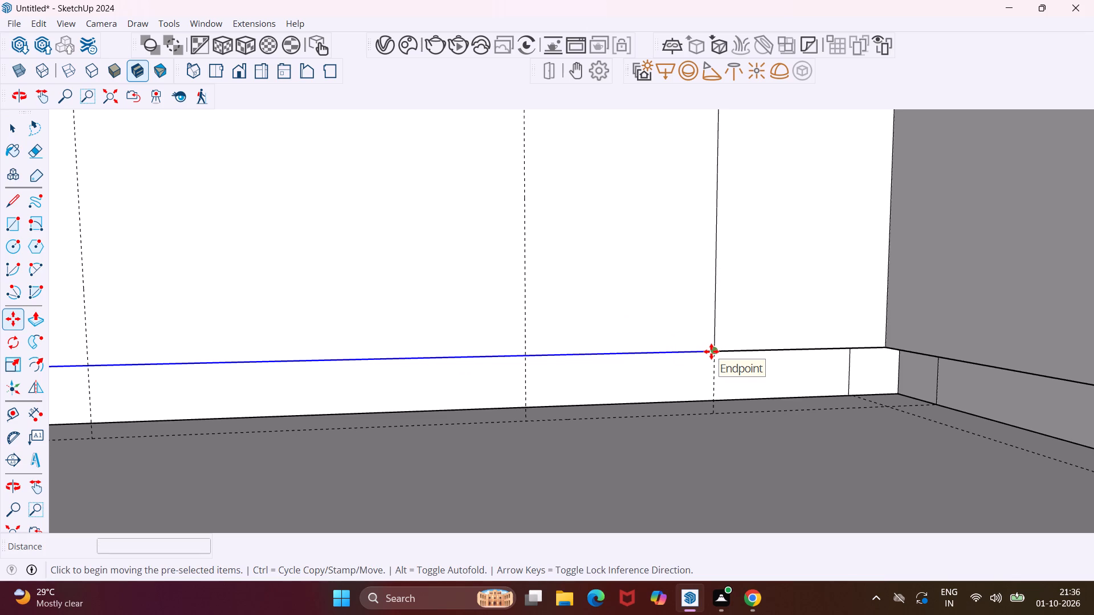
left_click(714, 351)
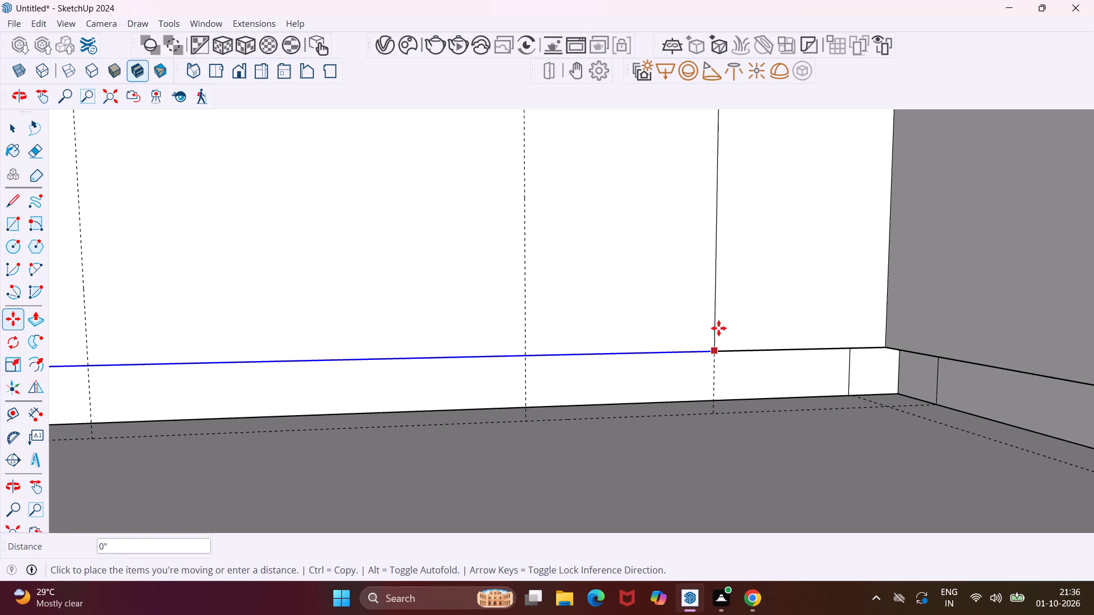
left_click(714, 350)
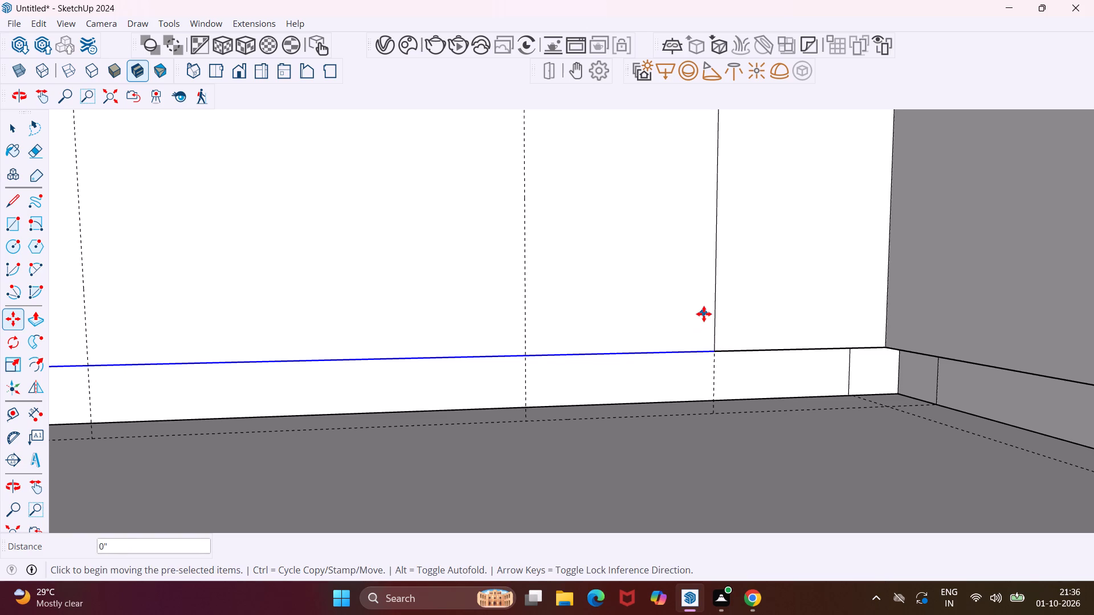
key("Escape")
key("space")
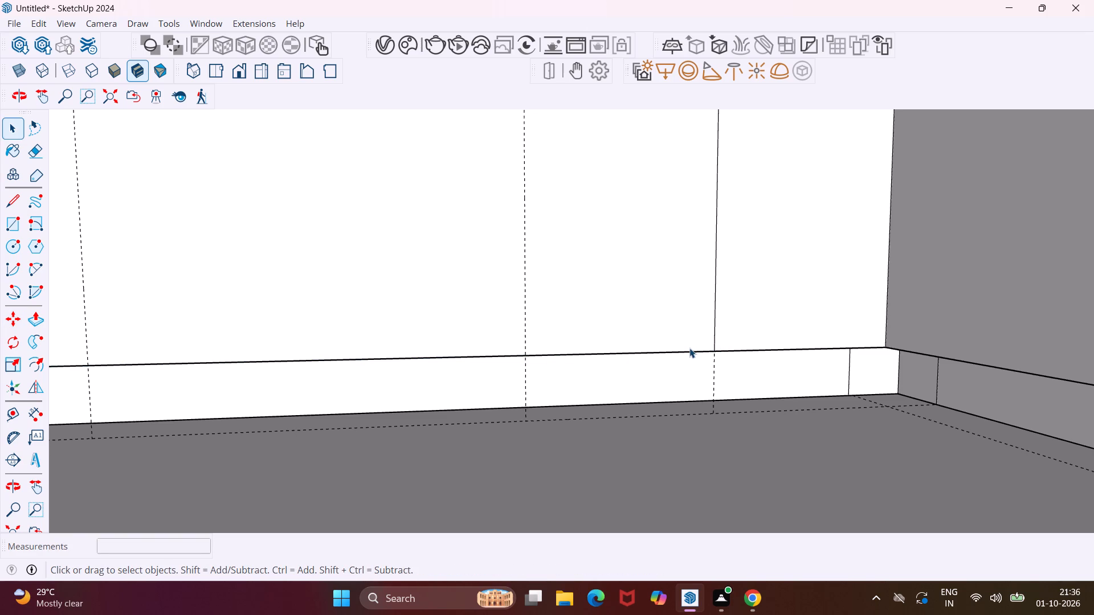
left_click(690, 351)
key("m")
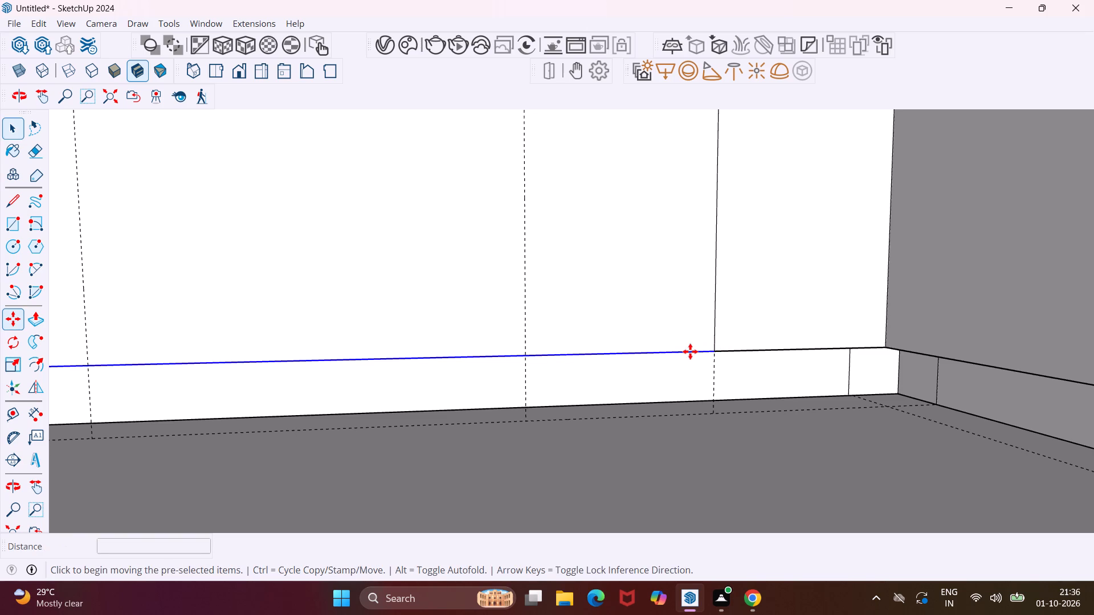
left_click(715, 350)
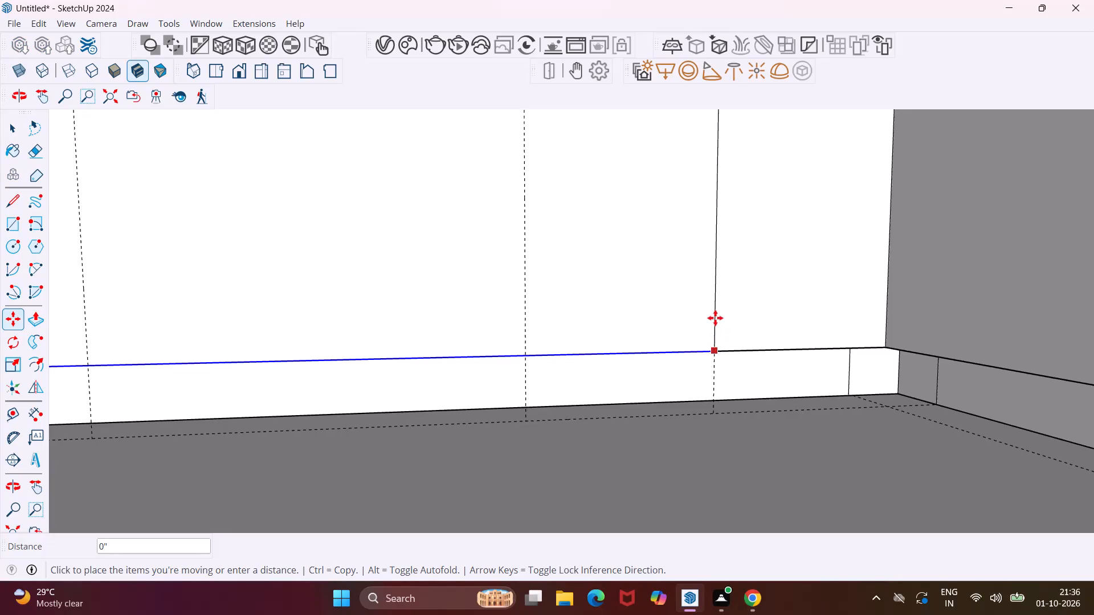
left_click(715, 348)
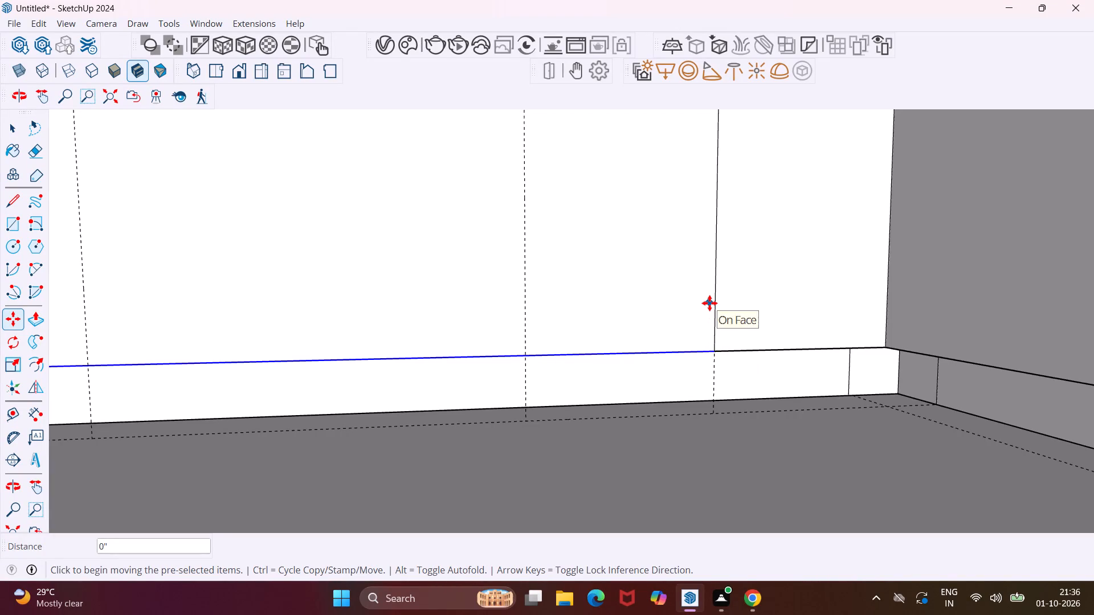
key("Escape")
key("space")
Draw a horizontal line about 3' 11 11/16" long between the midpoints of the two vertical lines on the back-wall counter front.
scroll(682, 270, "down", 4)
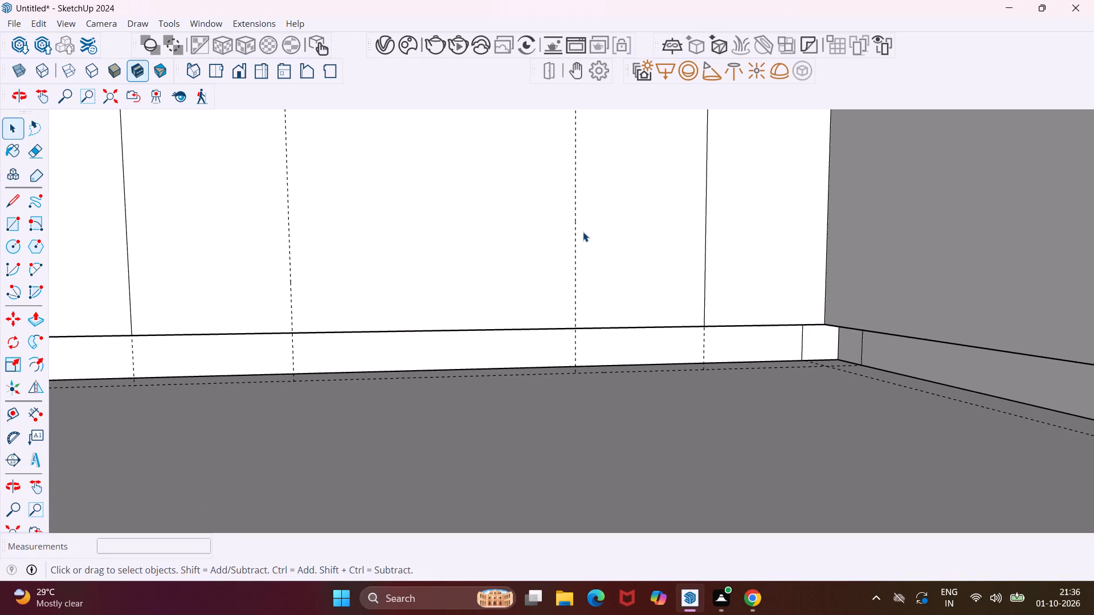
middle_click_drag(583, 232, 590, 293)
scroll(545, 261, "down", 4)
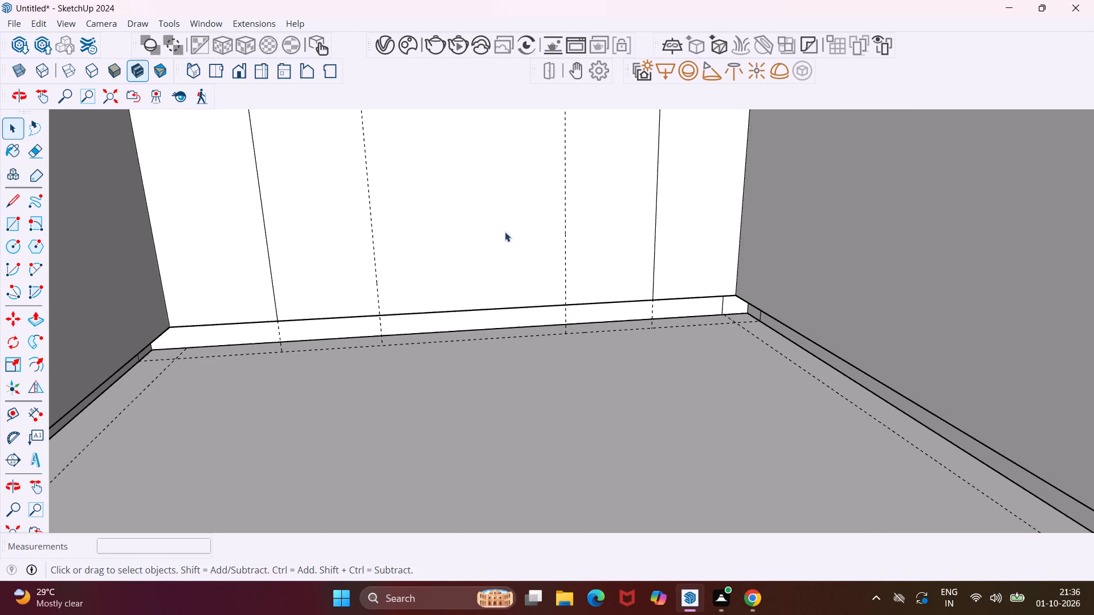
left_click(7, 203)
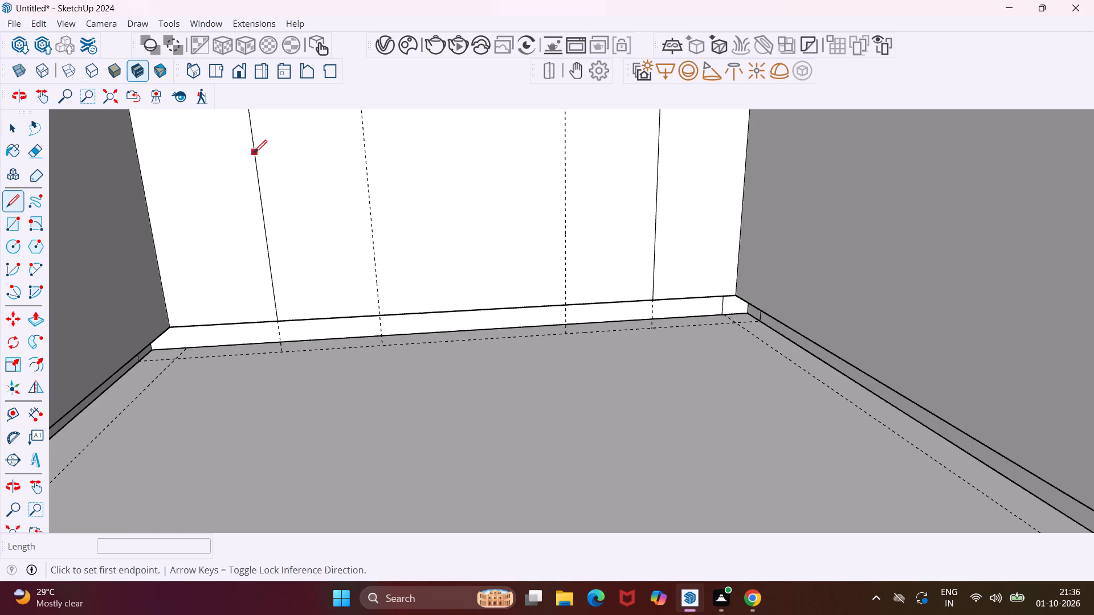
left_click(258, 198)
left_click(658, 188)
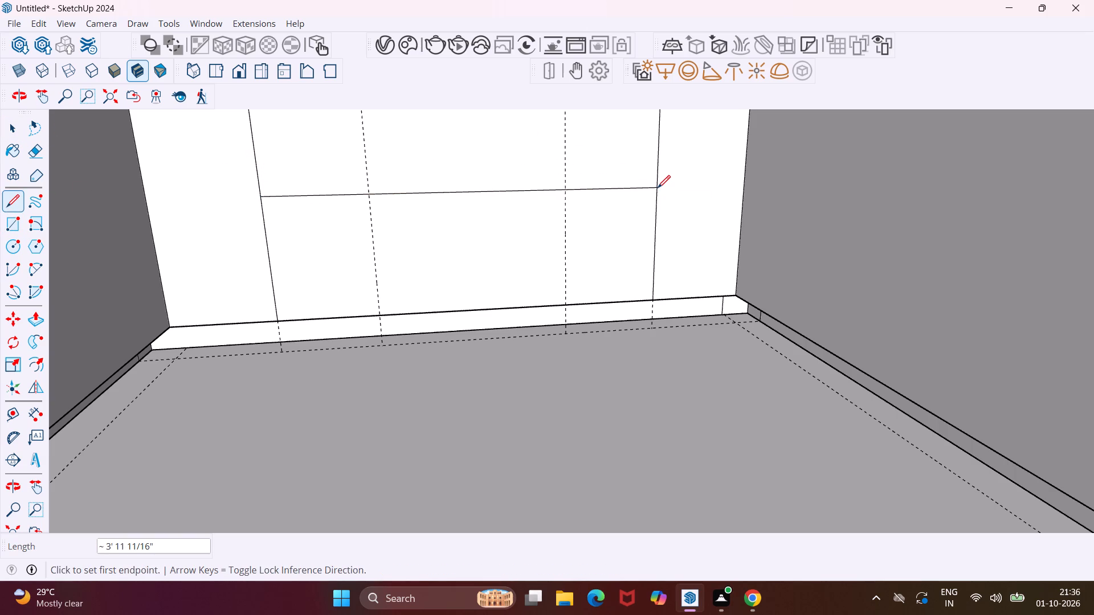
key("Escape")
key("space")
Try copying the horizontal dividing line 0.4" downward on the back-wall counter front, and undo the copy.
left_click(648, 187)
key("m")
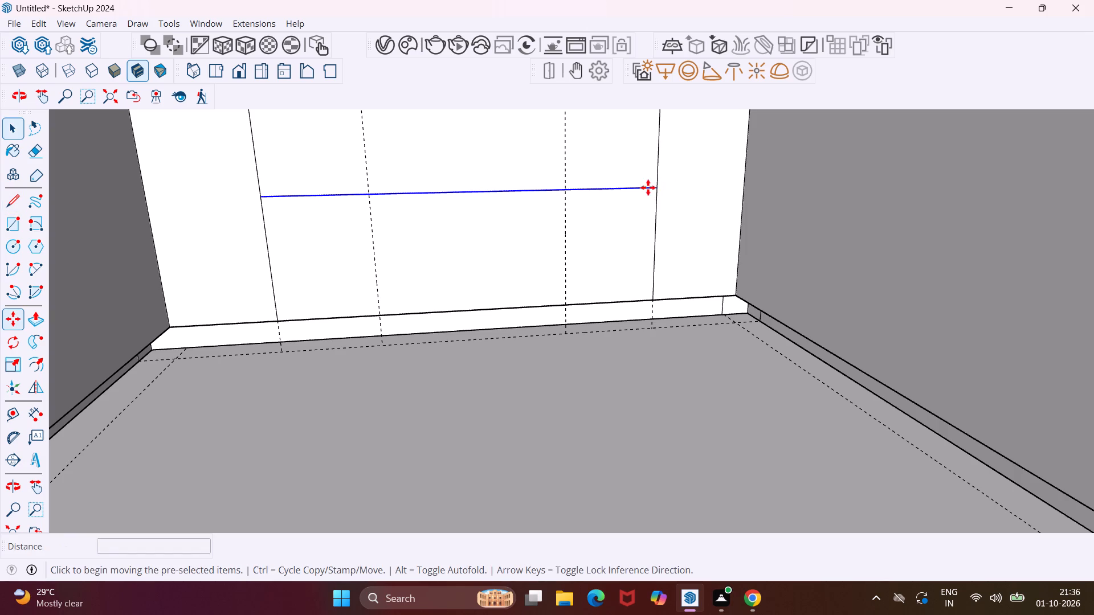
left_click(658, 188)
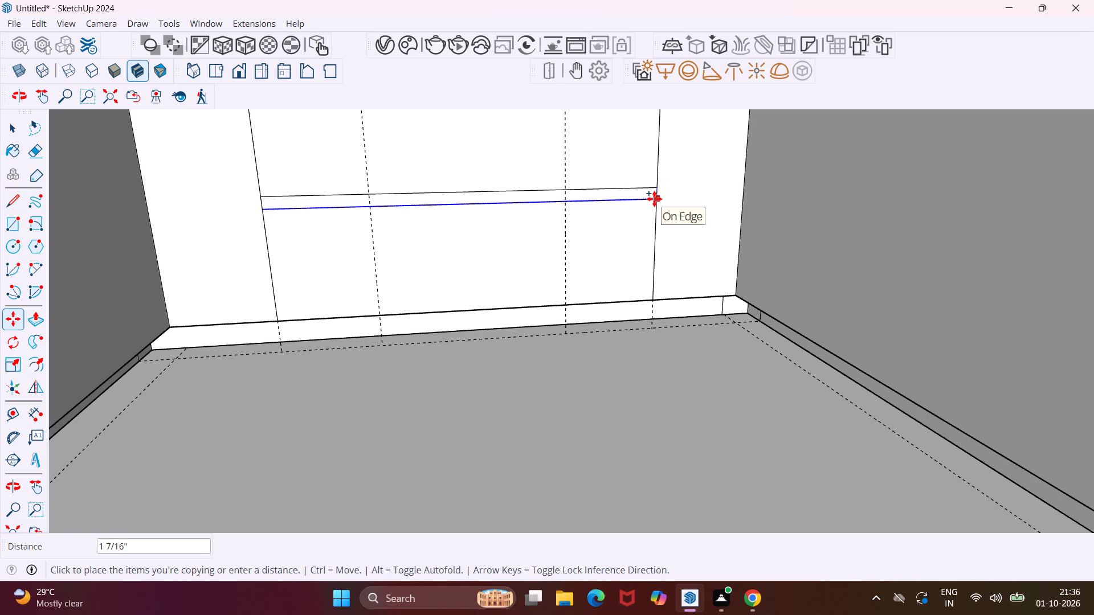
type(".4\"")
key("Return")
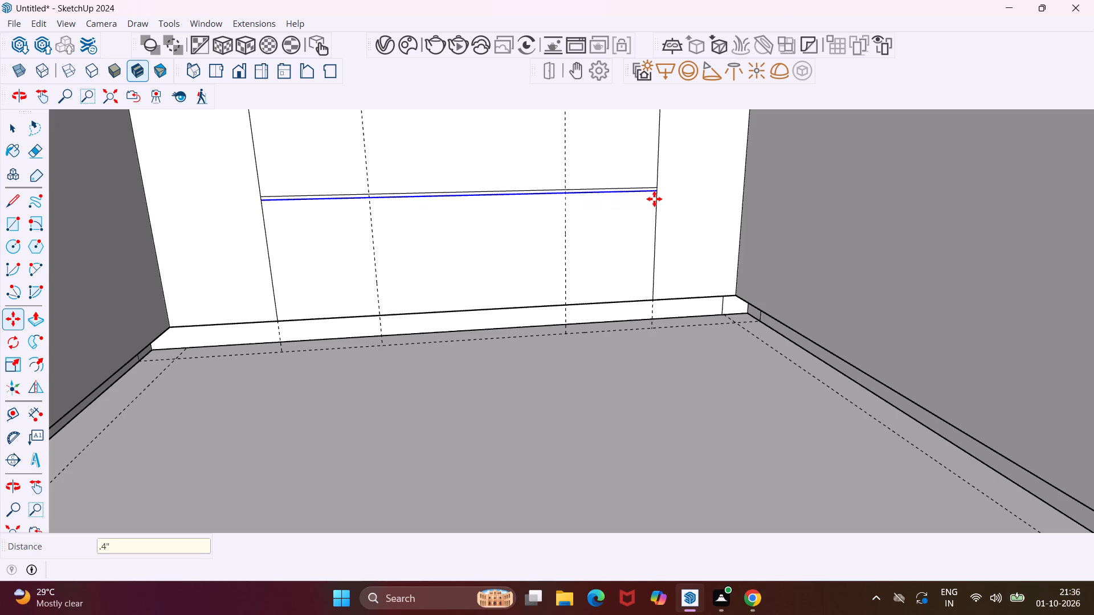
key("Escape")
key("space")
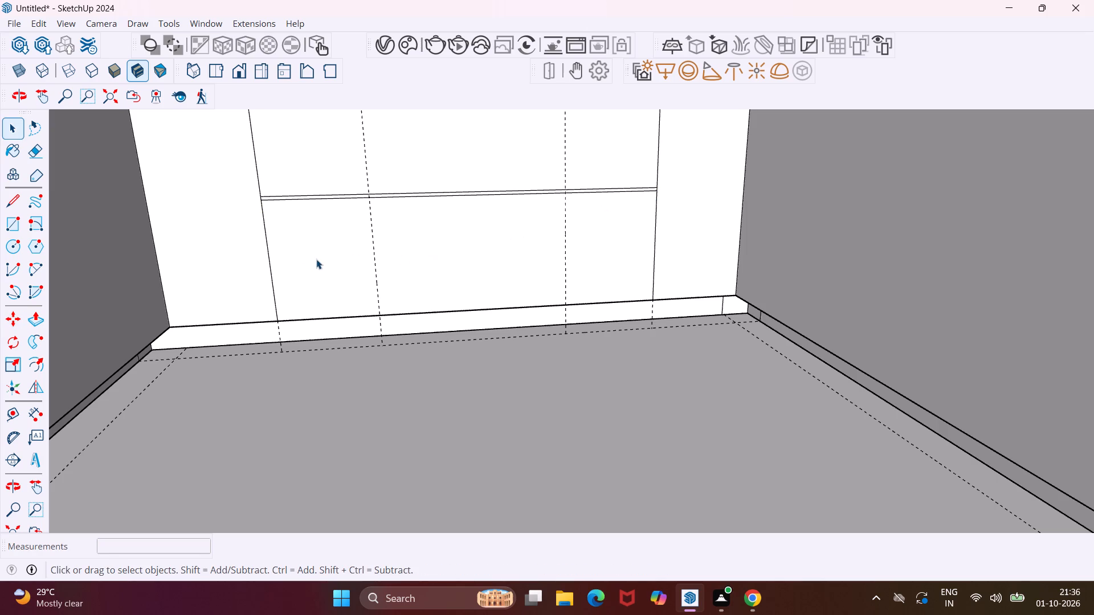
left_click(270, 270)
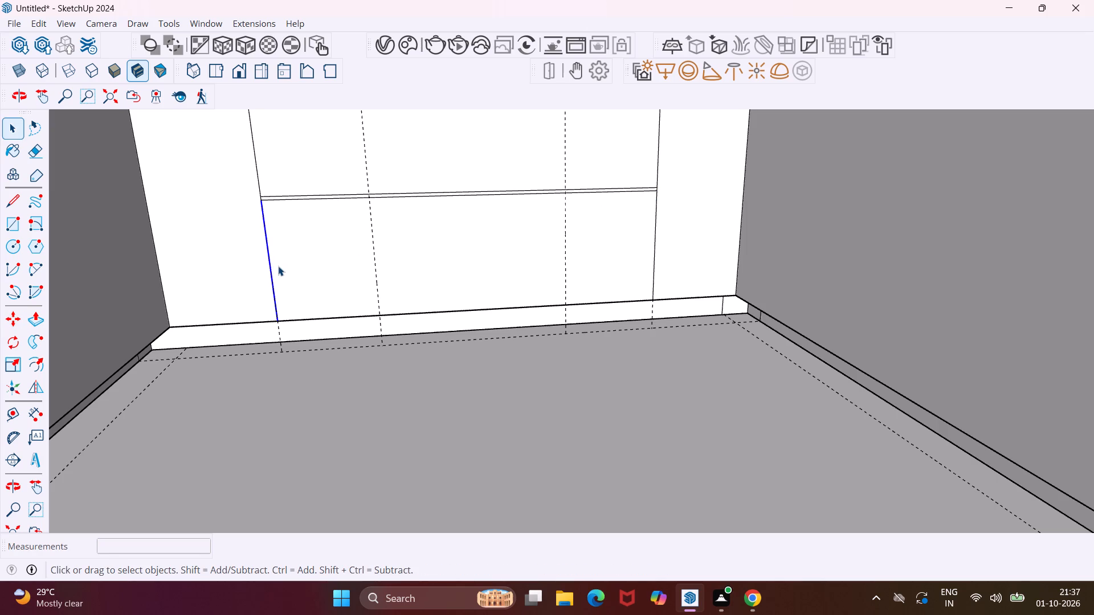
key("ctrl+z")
Copy the full vertical line nearest the short side-wall counter 0.4" outward toward that counter on the back-wall counter front.
left_click(258, 179, "ctrl")
key("m")
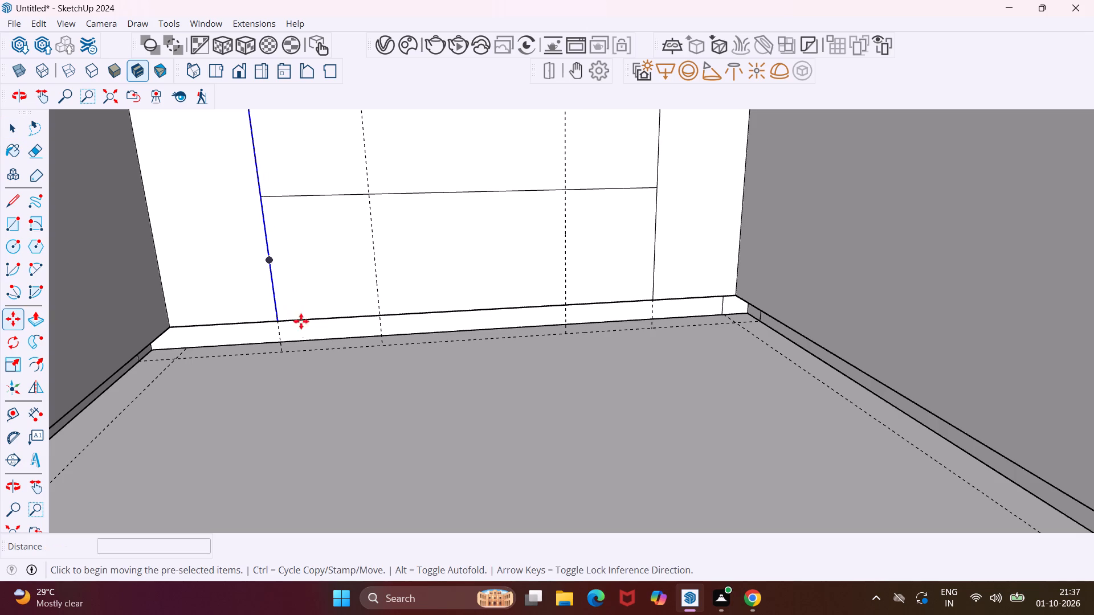
scroll(280, 317, "up", 8)
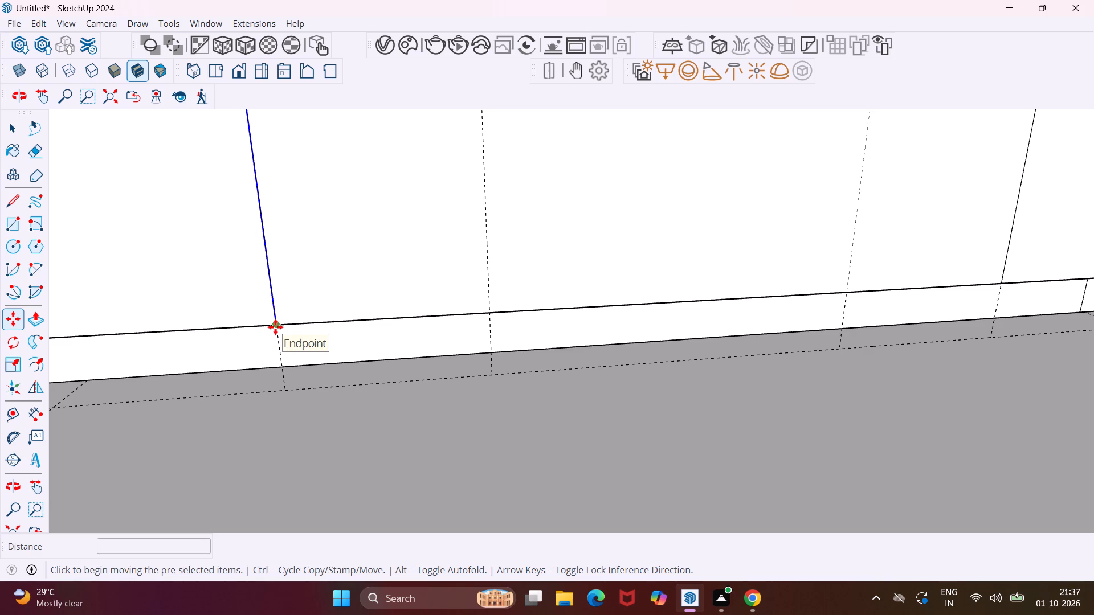
left_click(275, 324)
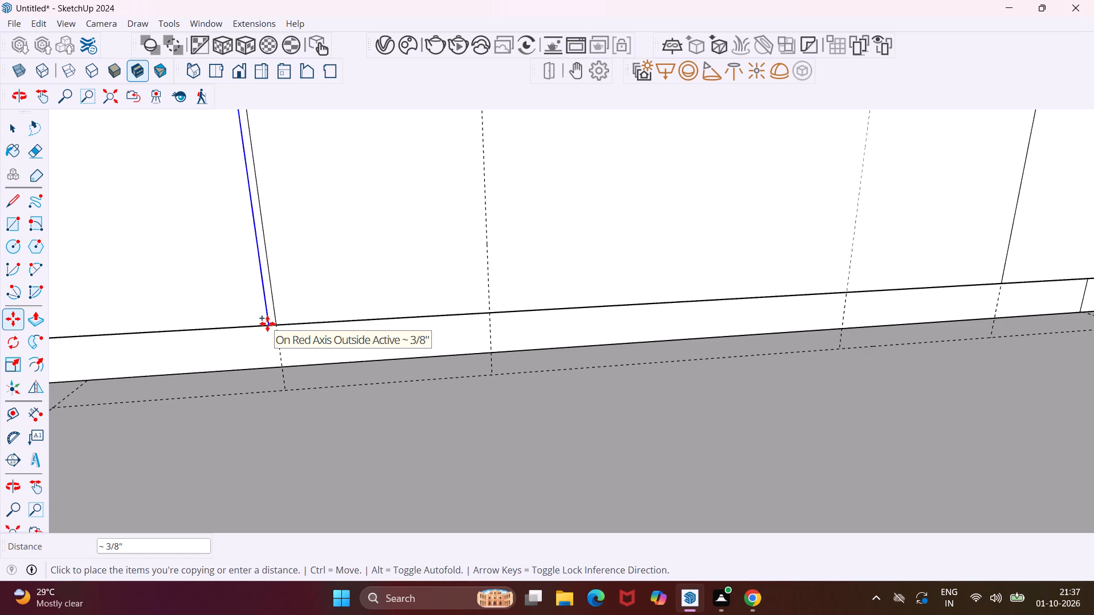
type(".4")
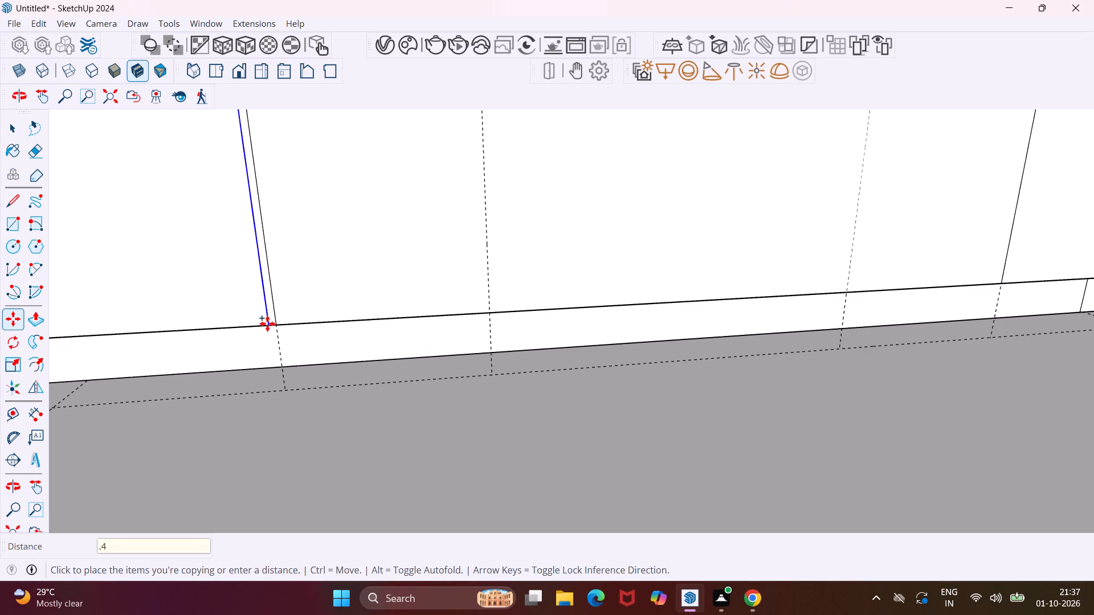
key("shift+quotedbl")
key("Return")
scroll(270, 324, "down", 8)
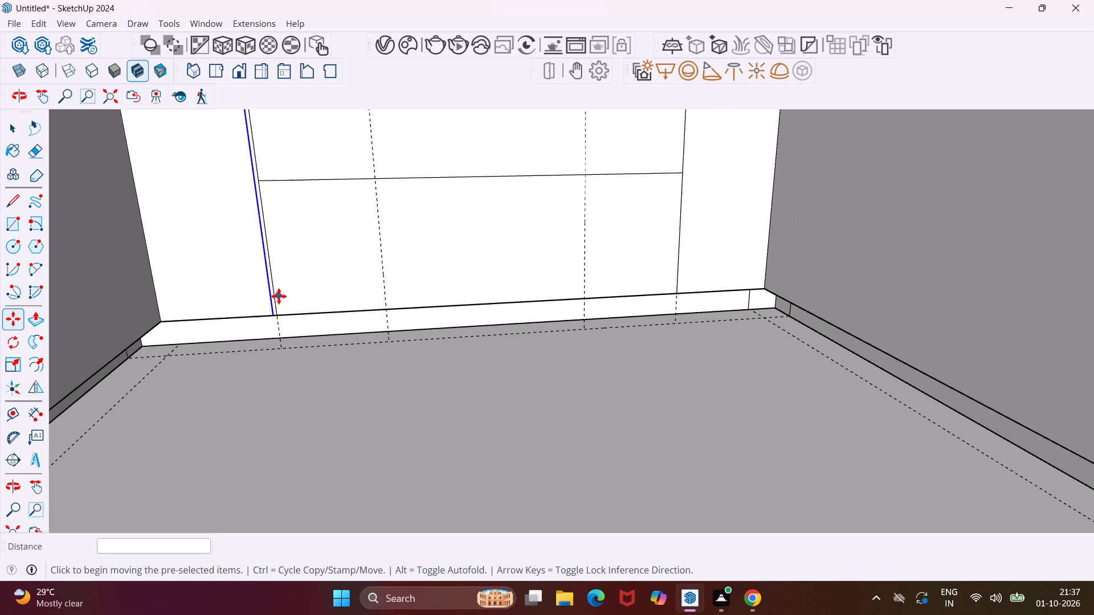
key("Escape")
key("space")
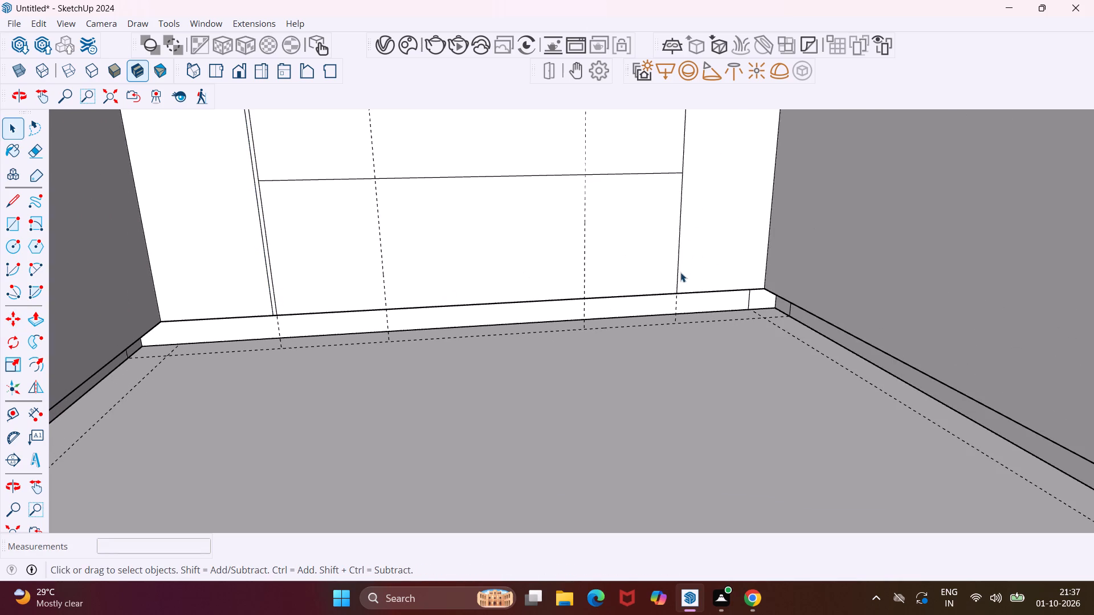
Copy the full vertical line near the opposite inner corner 0.4" outward toward that corner on the back-wall counter front.
left_click(677, 280)
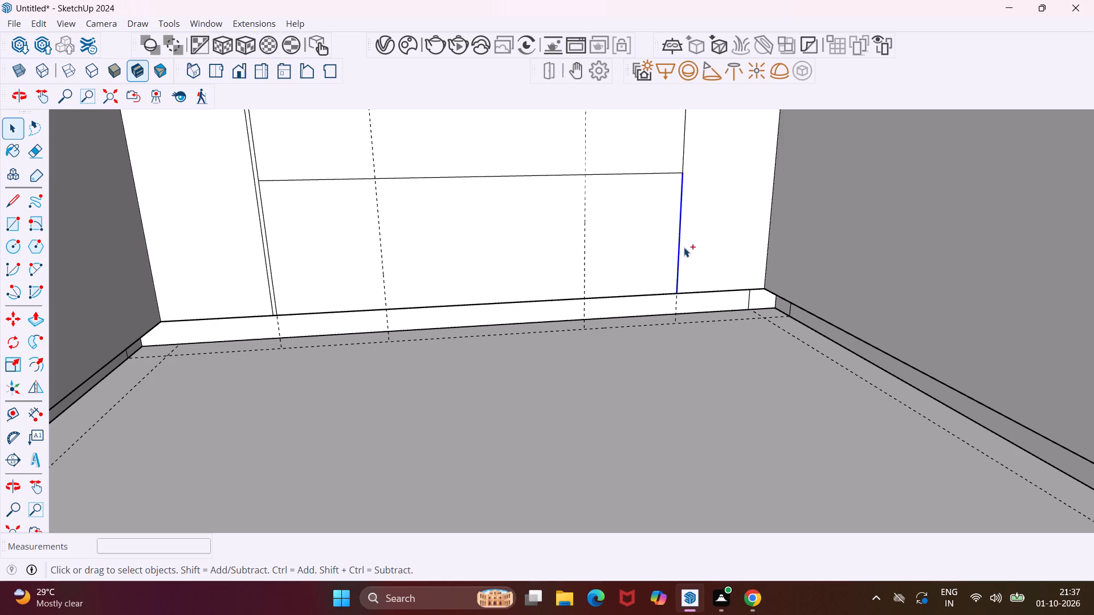
left_click(684, 153, "ctrl")
key("m")
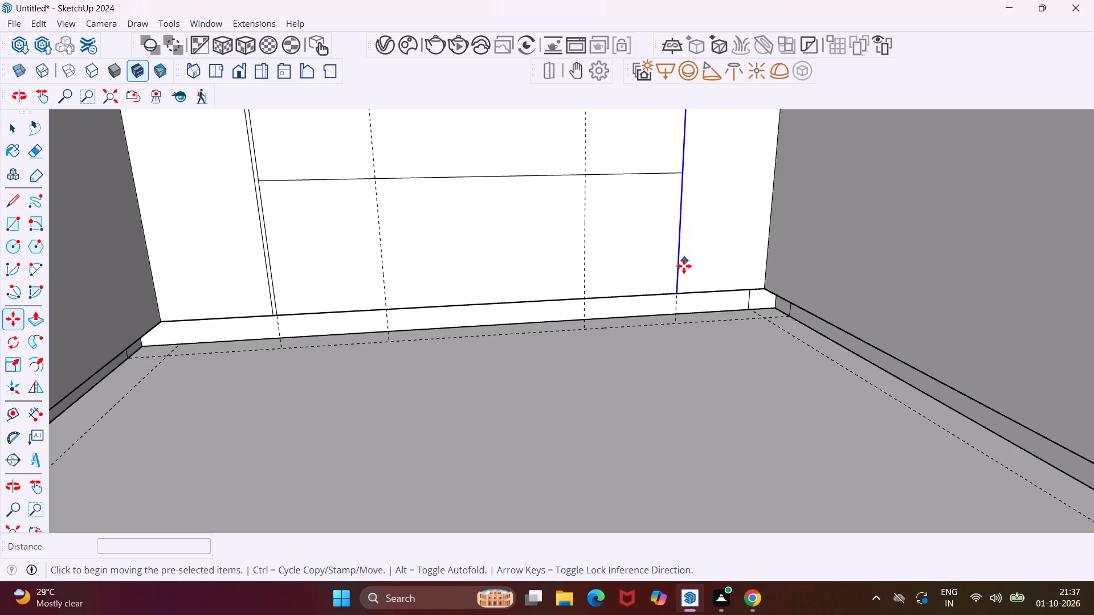
left_click(676, 293)
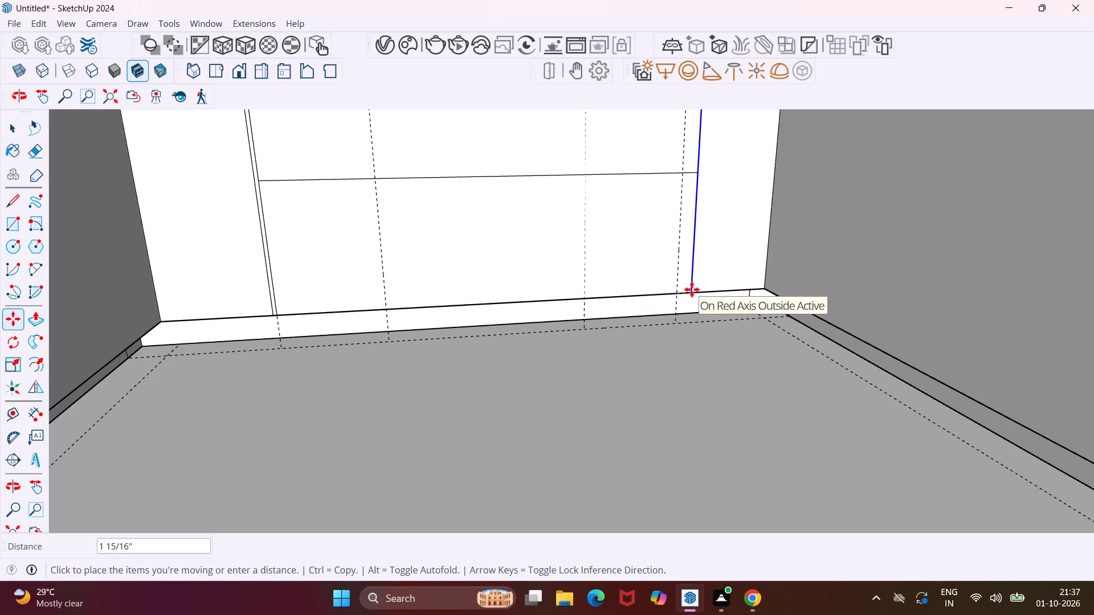
type(".4\"")
key("Return")
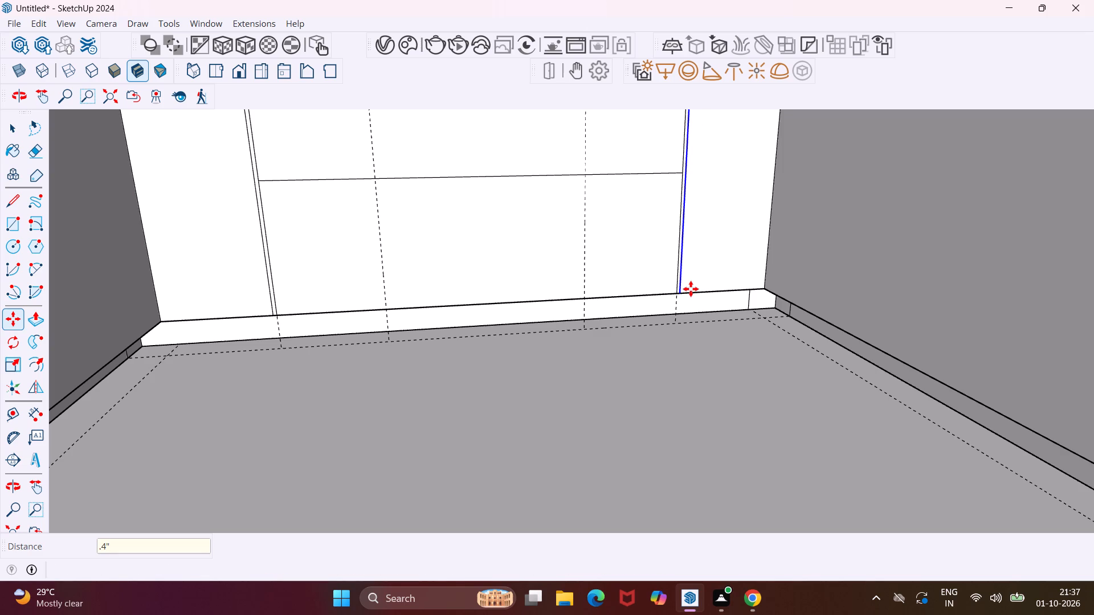
key("Escape")
key("space")
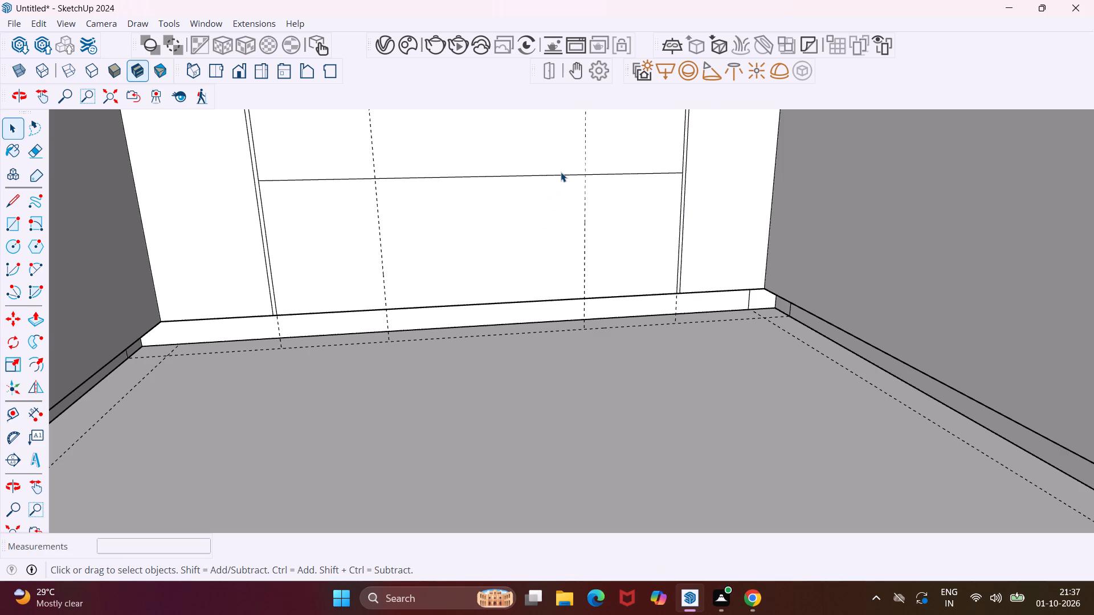
Copy the horizontal dividing line on the back-wall counter front 0.4" downward.
left_click(562, 175)
key("m")
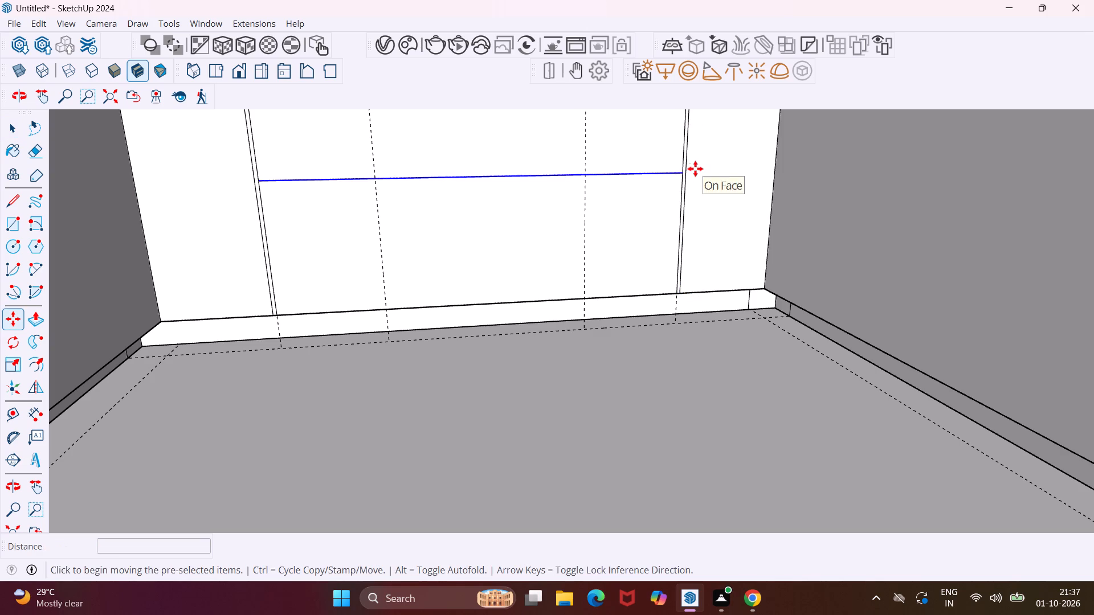
scroll(681, 172, "down", 1)
scroll(681, 172, "up", 15)
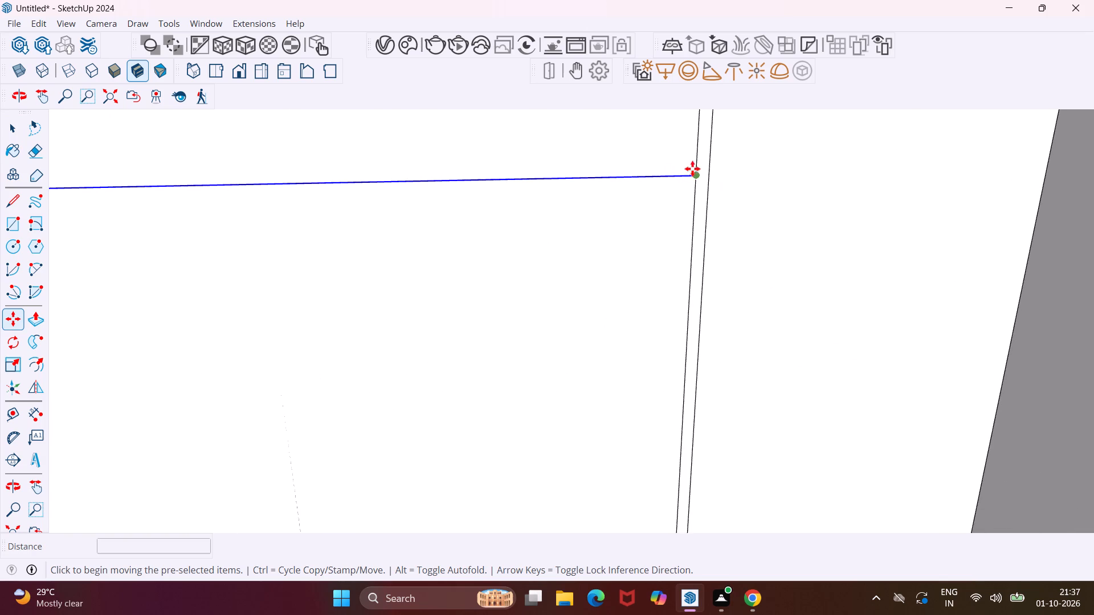
left_click(698, 174)
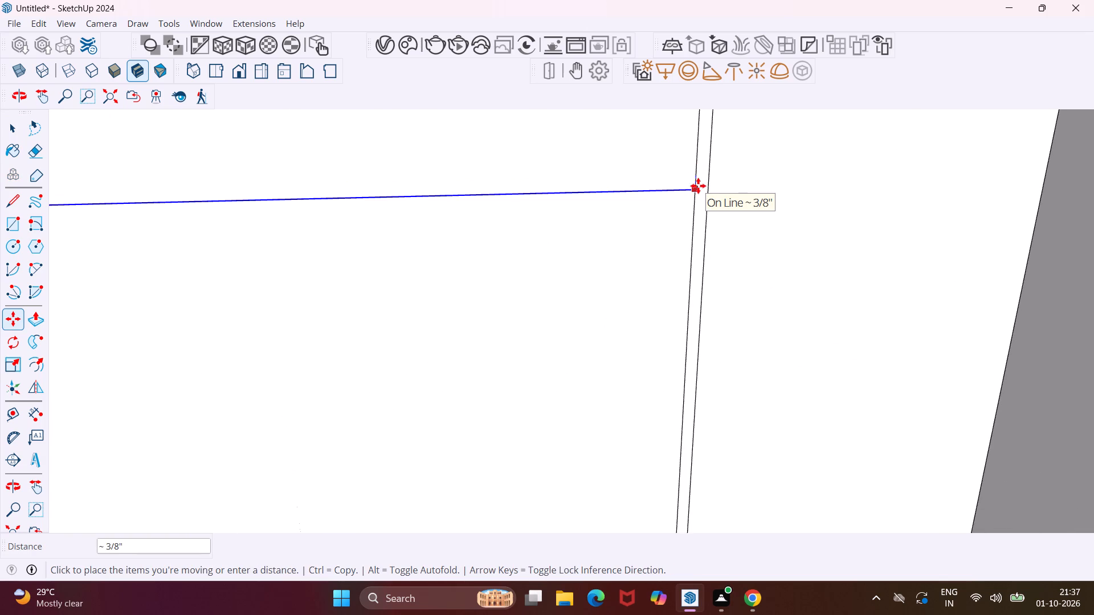
scroll(698, 186, "up", 5)
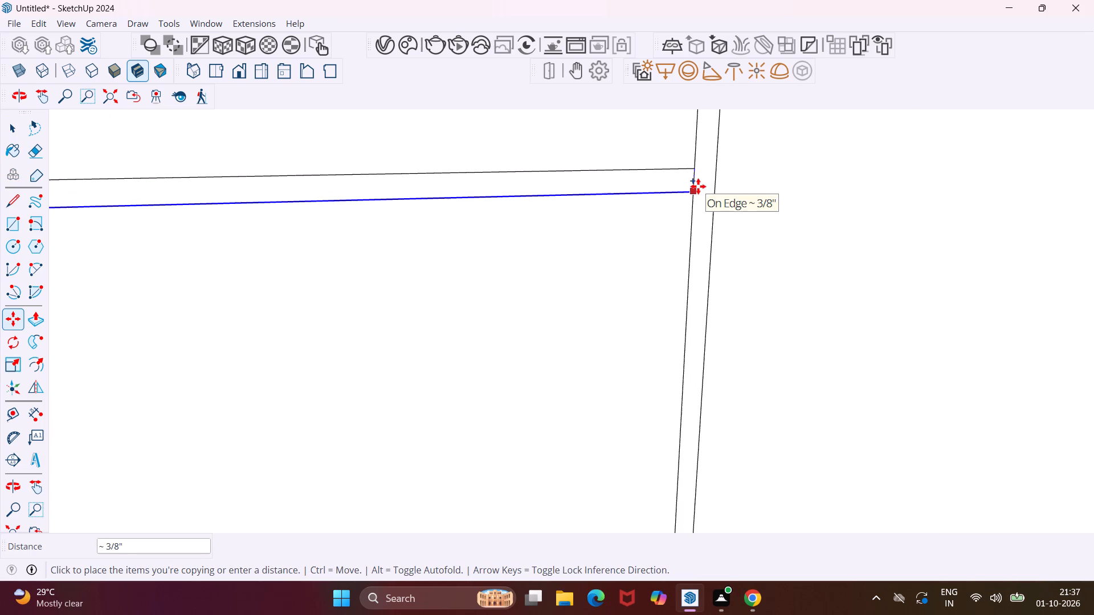
type(".4\"")
key("Return")
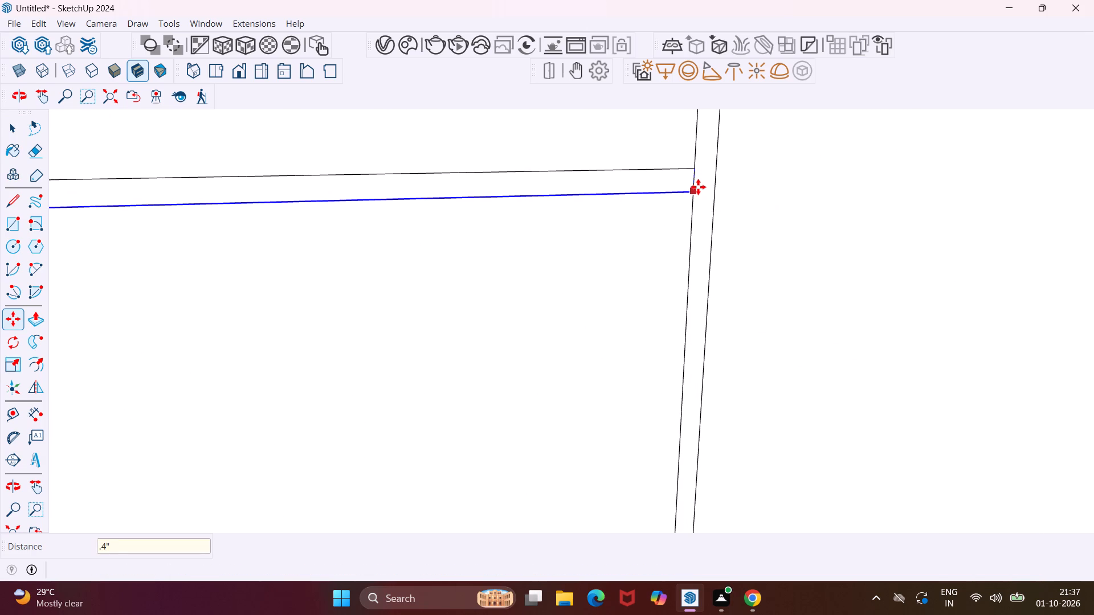
key("Escape")
key("space")
scroll(666, 171, "down", 6)
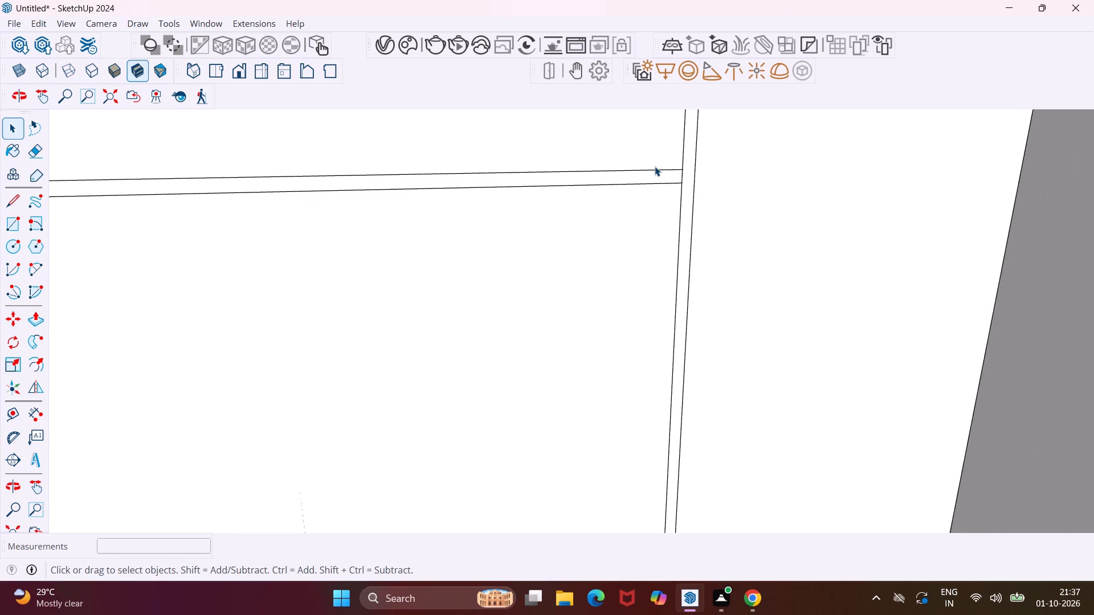
Copy the top edge of the short side-wall counter's front panel farther from the inner corner 0.75" downward, below the countertop.
scroll(655, 166, "down", 16)
scroll(658, 176, "down", 5)
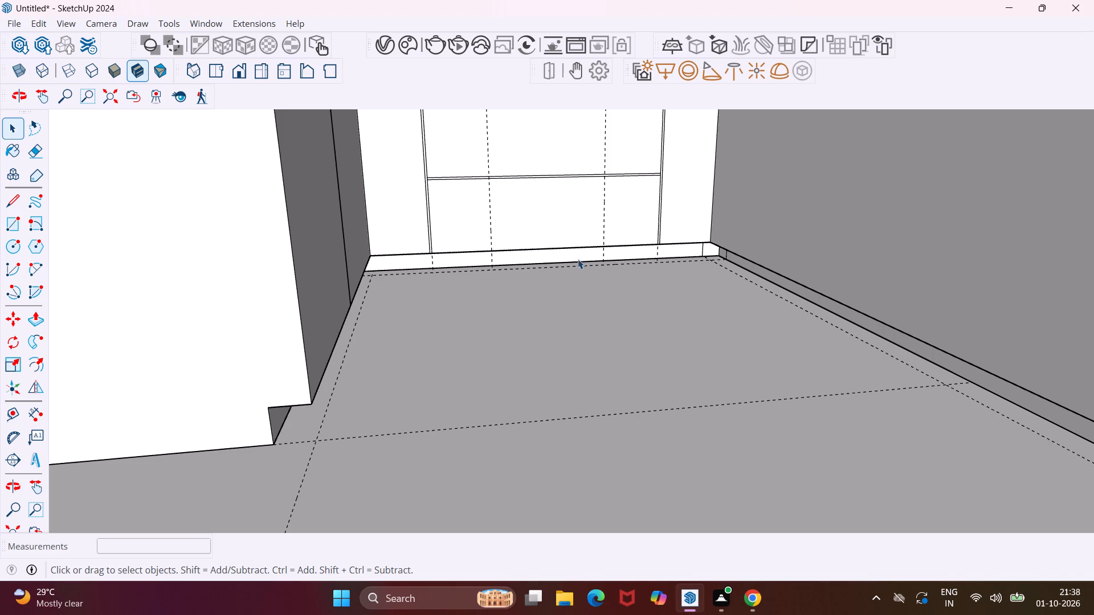
middle_click_drag(546, 243, 479, 300)
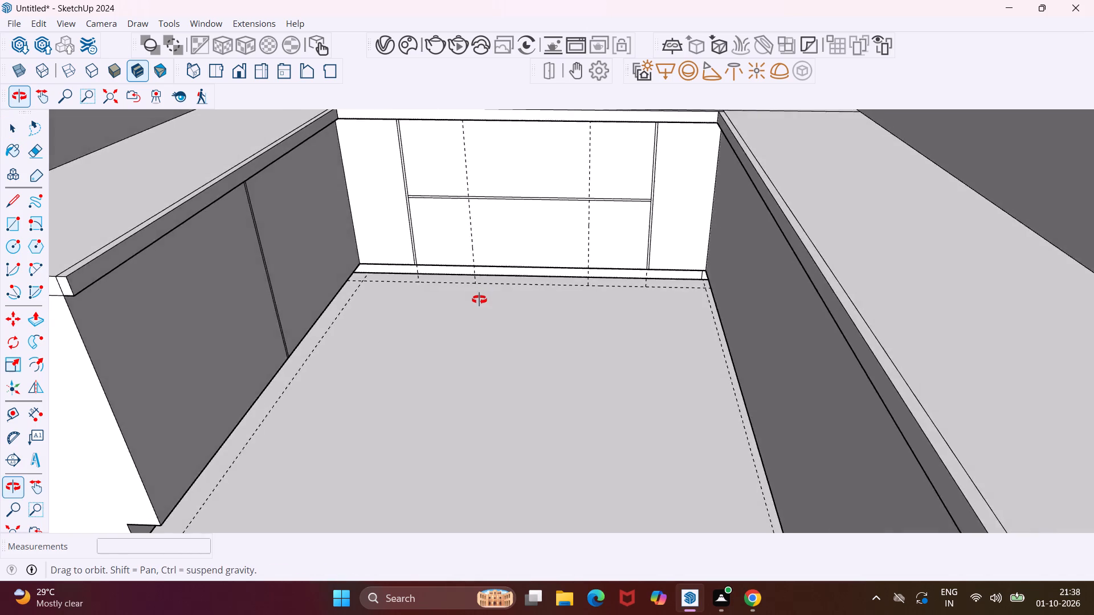
middle_click_drag(479, 300, 426, 286)
middle_click_drag(432, 259, 480, 243)
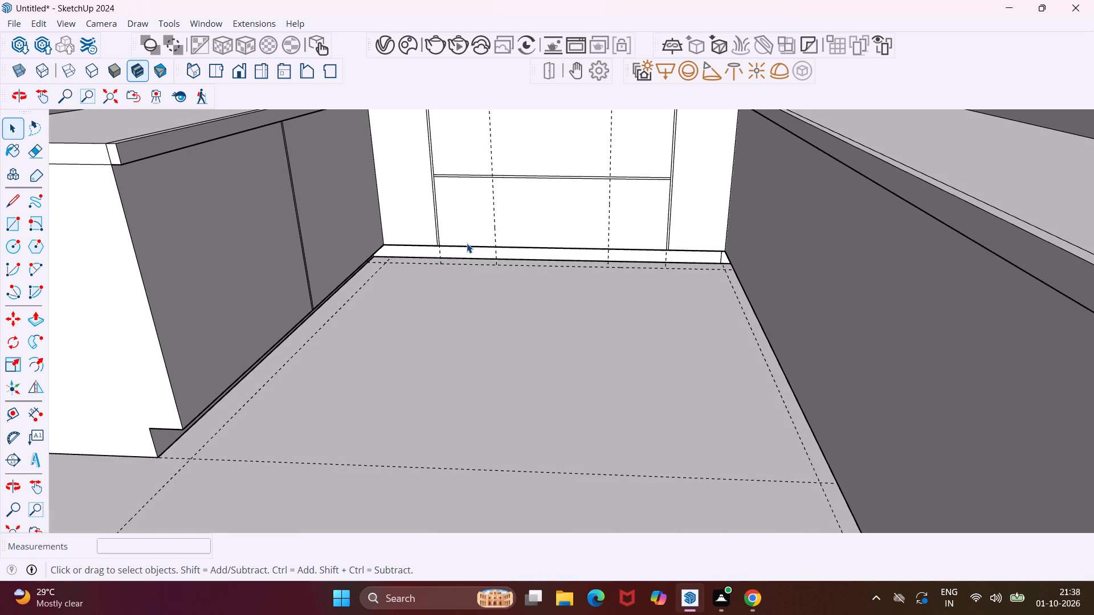
middle_click_drag(467, 243, 482, 231)
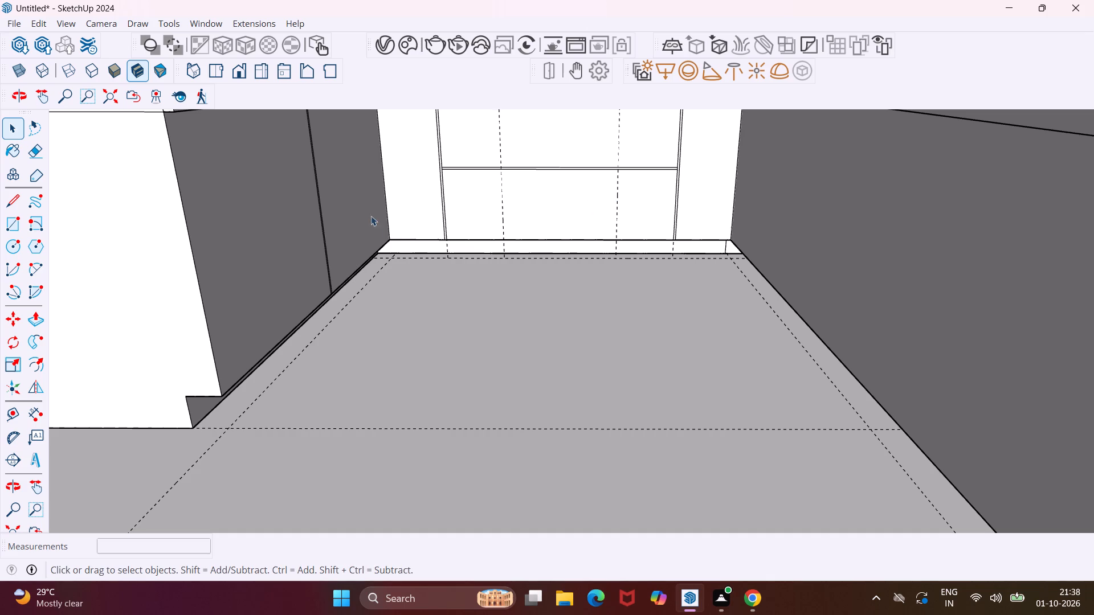
left_click(50, 90)
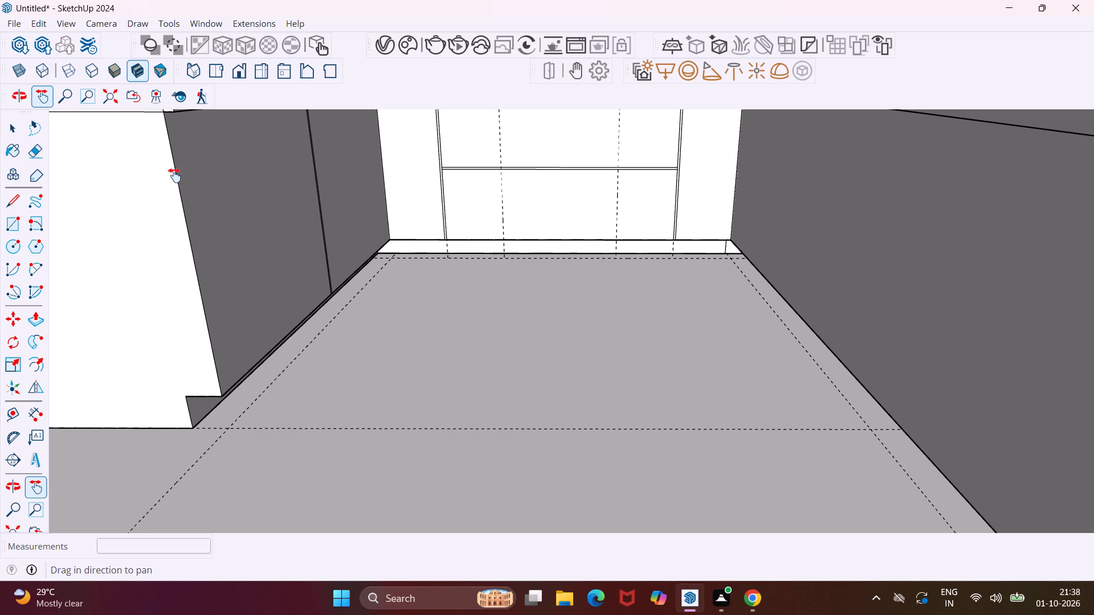
left_click_drag(373, 287, 340, 391)
middle_click_drag(274, 334, 263, 302)
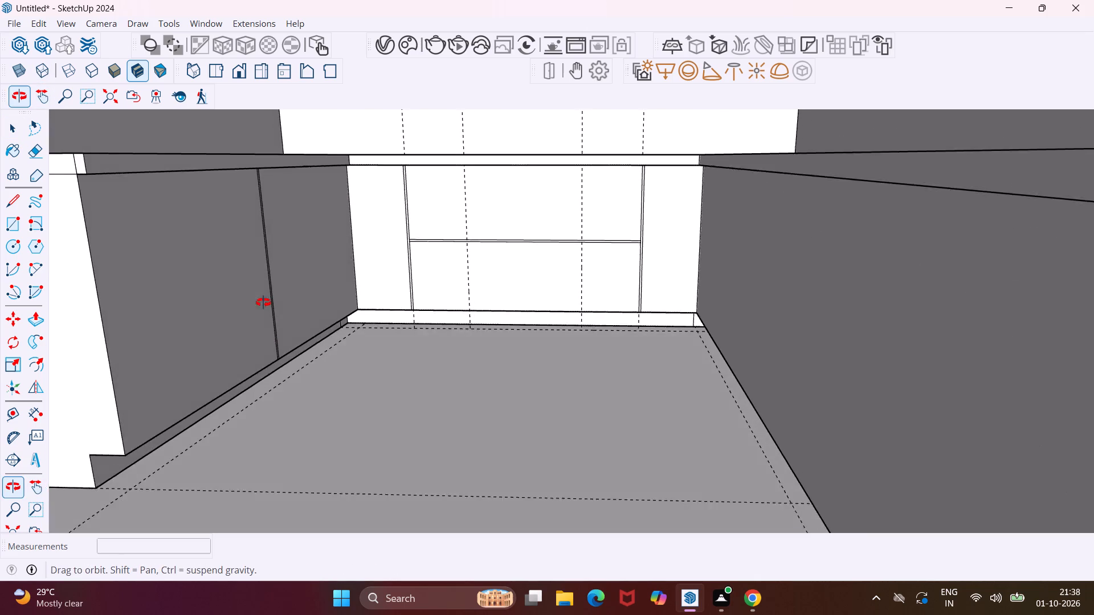
middle_click_drag(263, 302, 260, 296)
scroll(160, 187, "up", 4)
middle_click_drag(160, 184, 151, 120)
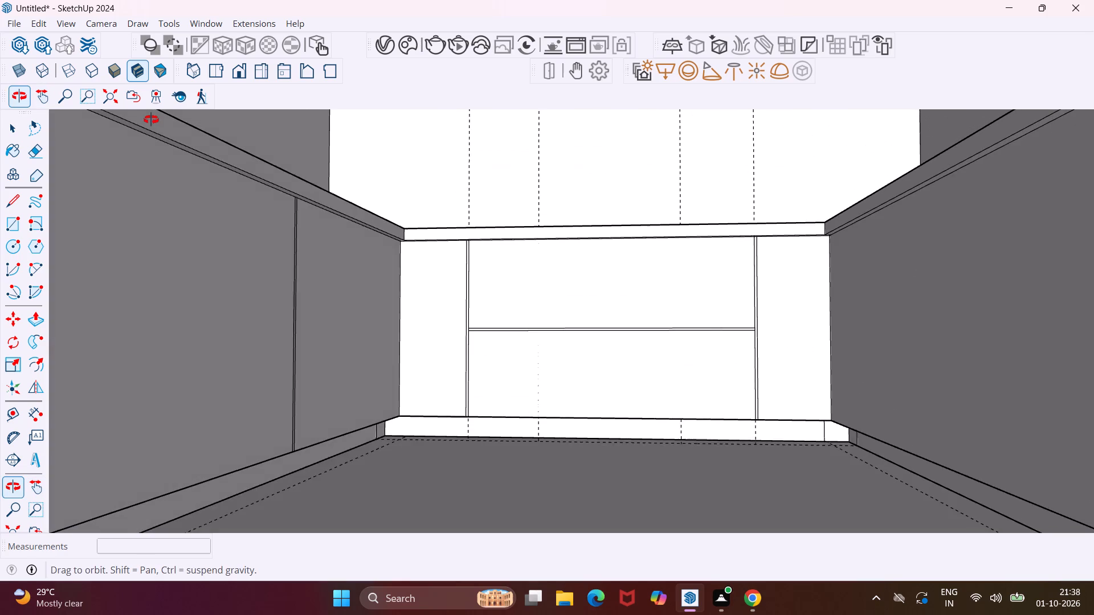
middle_click_drag(151, 120, 88, 117)
scroll(145, 148, "up", 3)
key("Escape")
key("space")
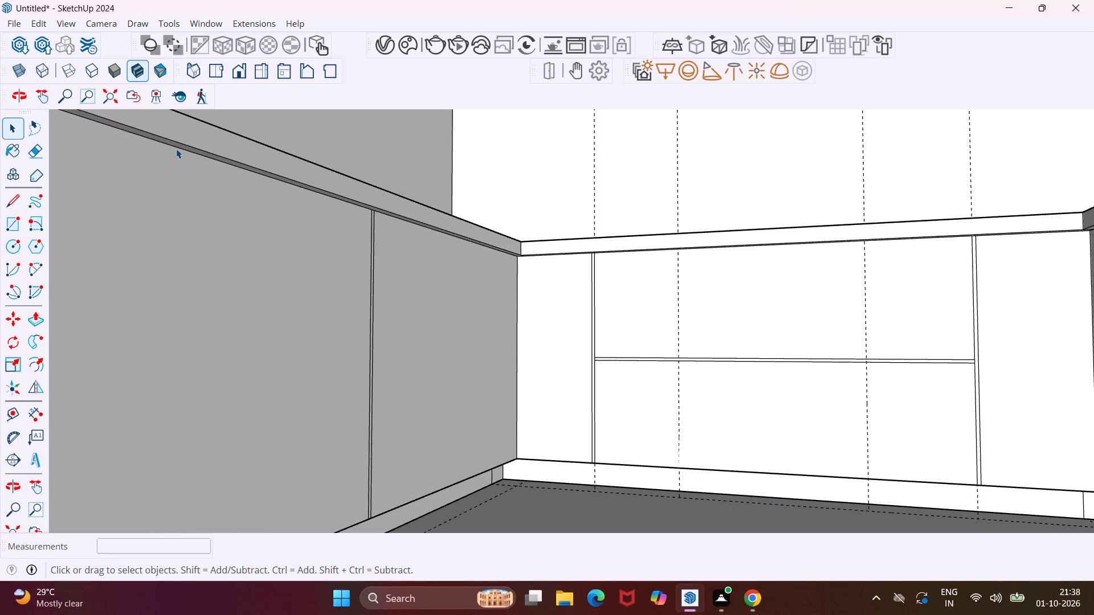
left_click(176, 149)
scroll(177, 150, "up", 2)
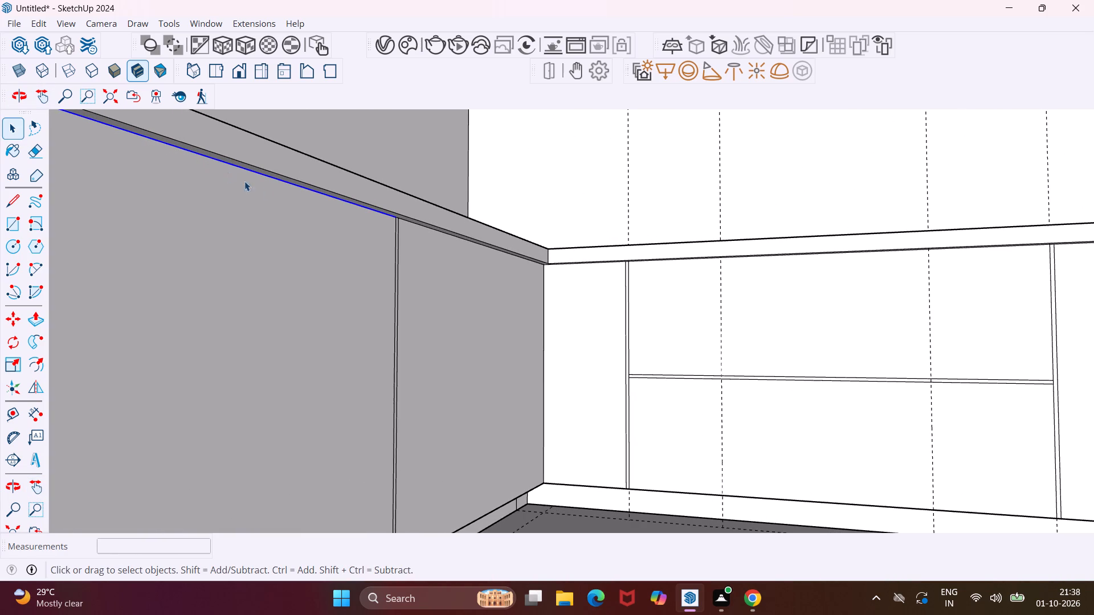
middle_click_drag(283, 191, 224, 180)
scroll(272, 189, "up", 1)
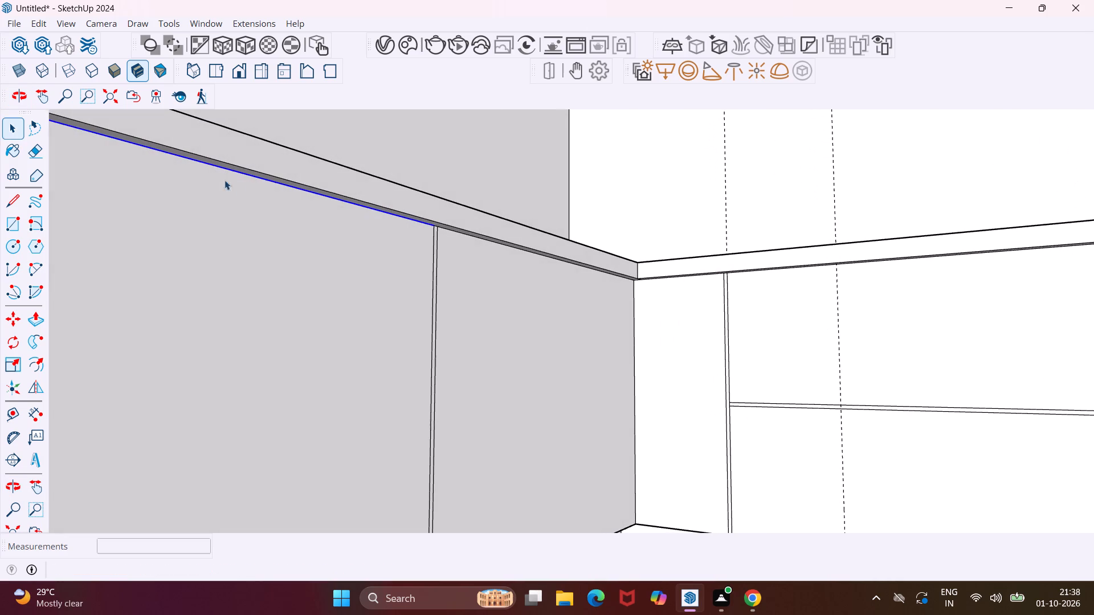
key("m")
scroll(434, 232, "up", 3)
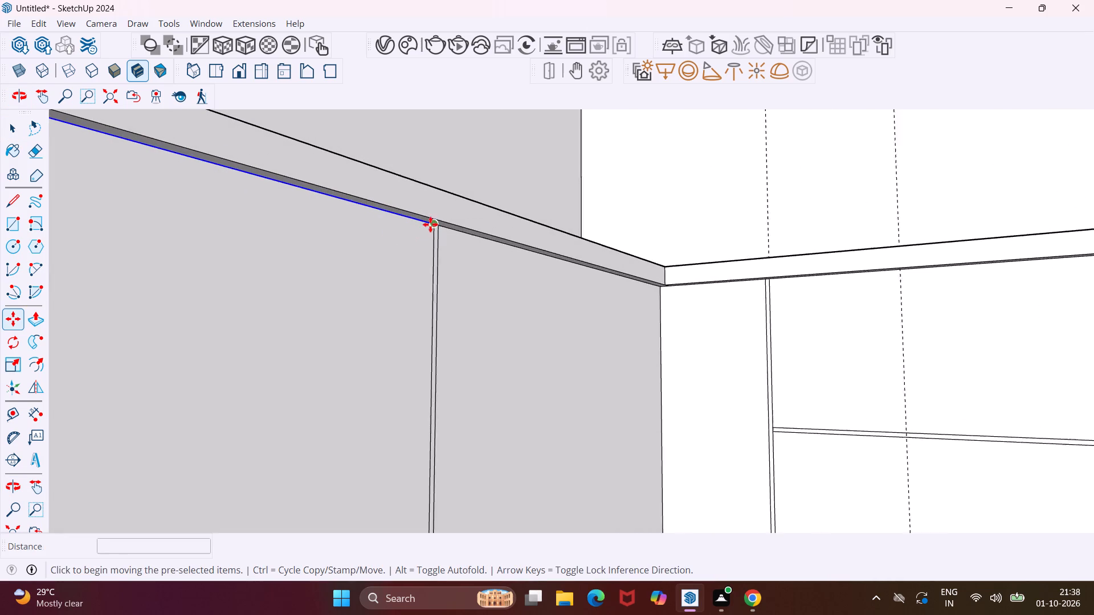
scroll(430, 224, "up", 10)
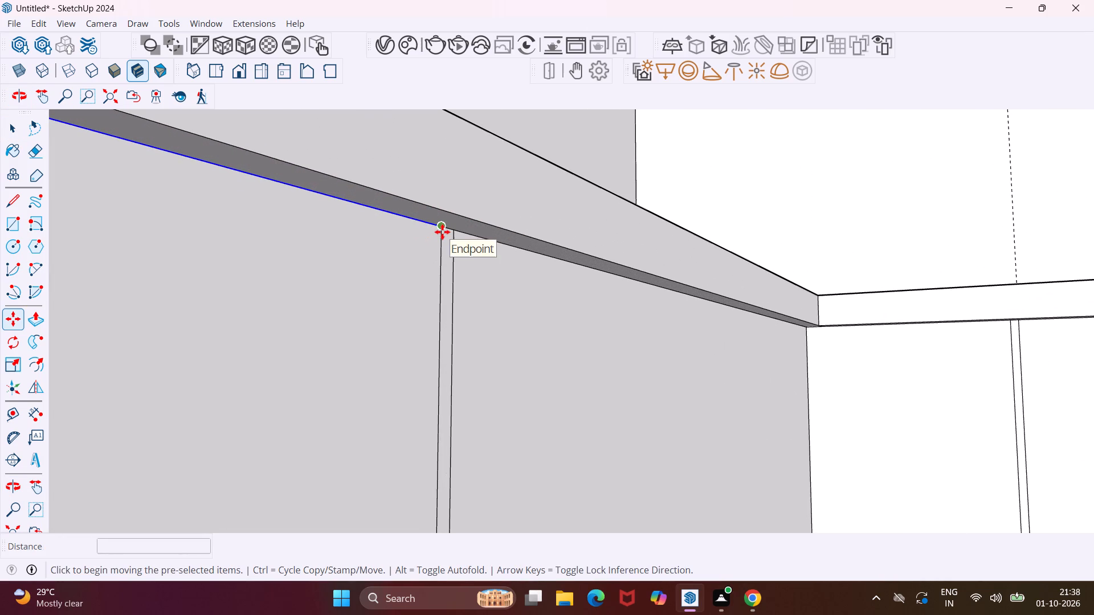
left_click(442, 231)
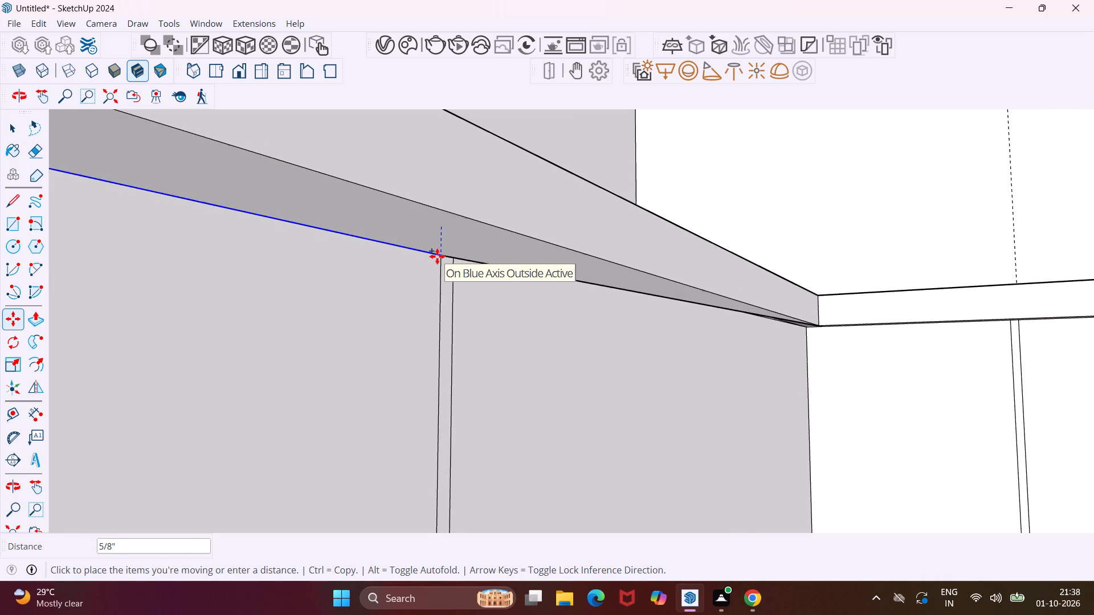
type(".75")
key("shift+quotedbl")
key("Return")
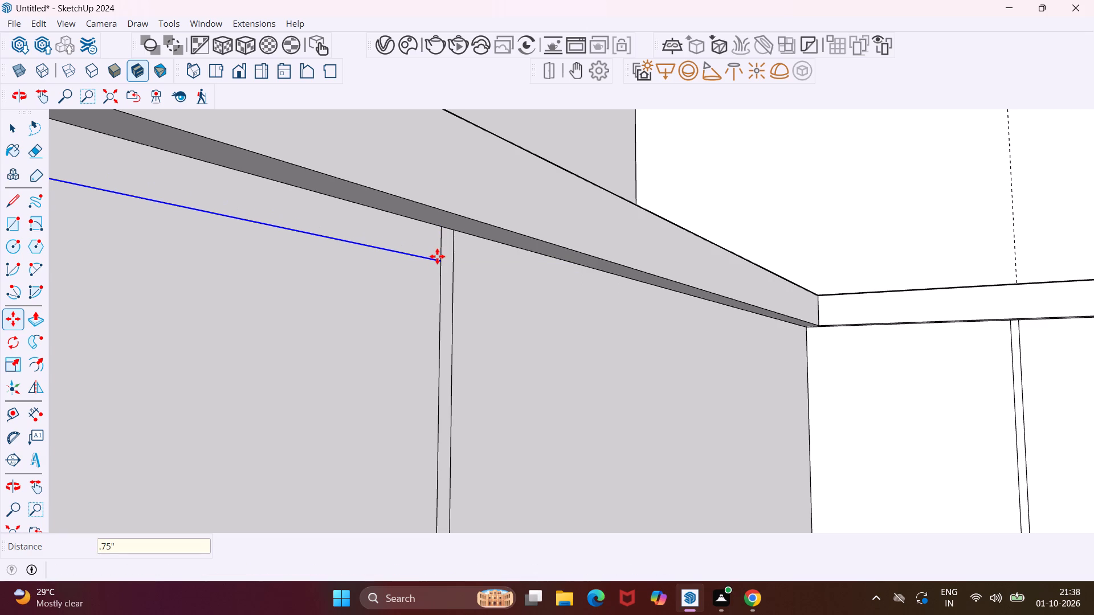
key("Escape")
key("space")
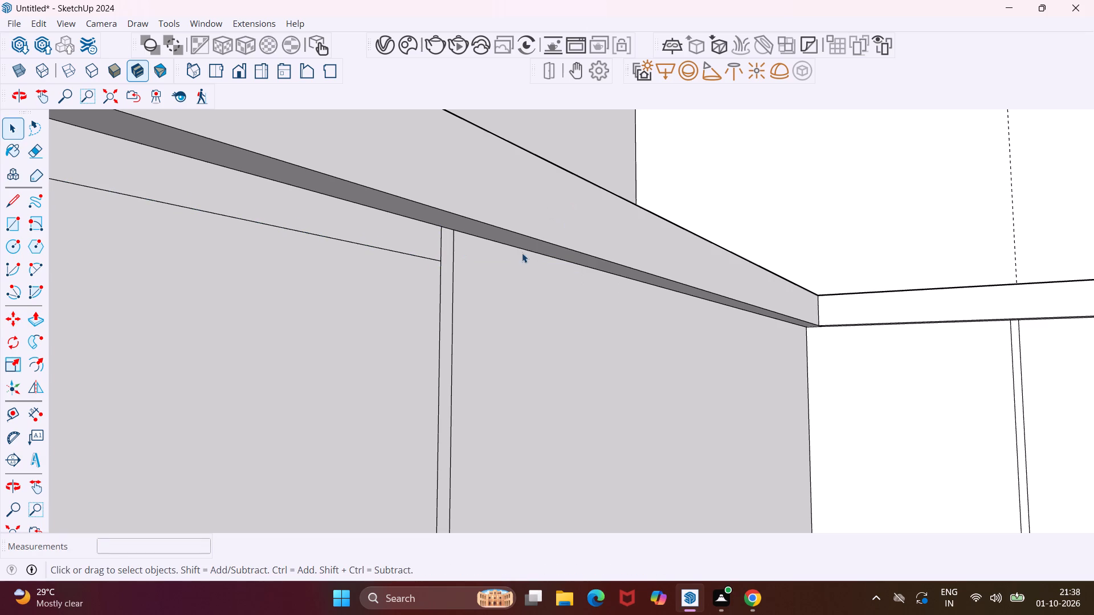
Copy the top edge of the short side-wall counter's front panel nearest the inner corner 0.75" downward, below the countertop.
left_click(518, 249)
key("m")
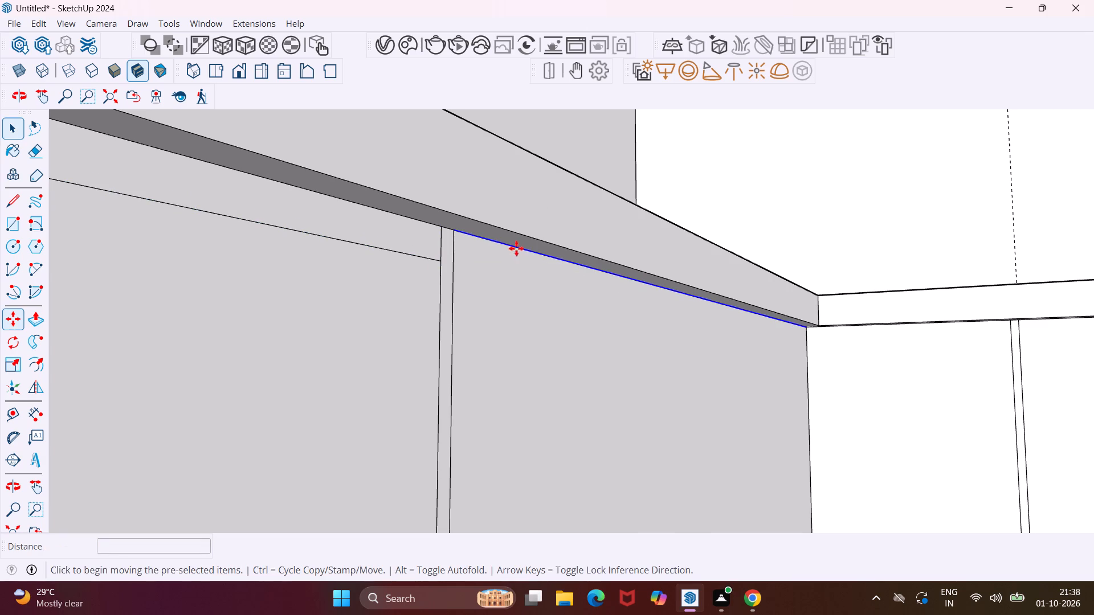
left_click(455, 232)
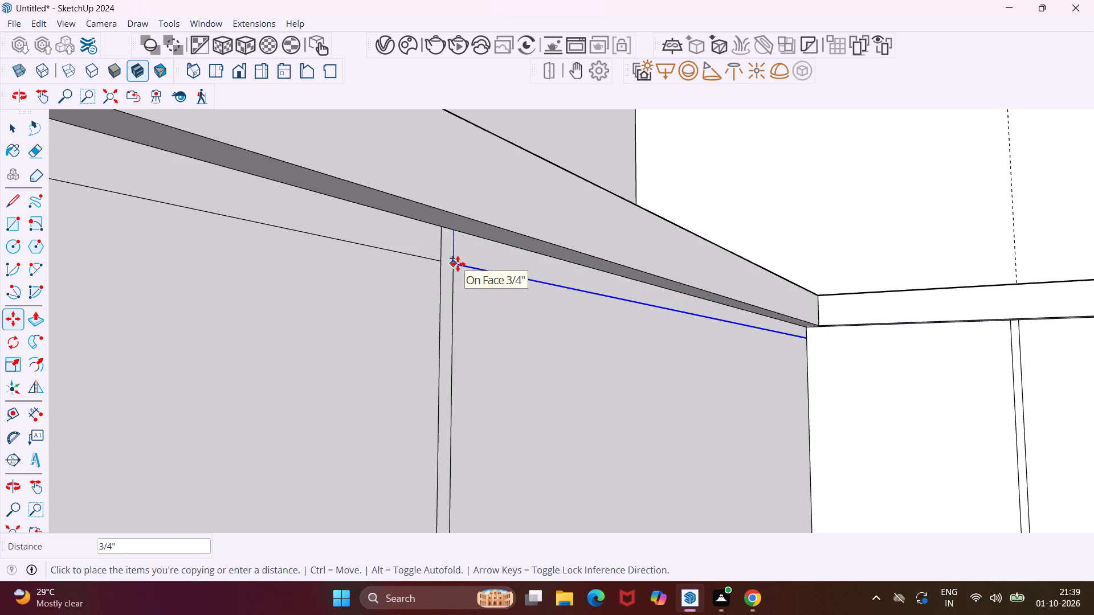
type(".75\"")
key("Return")
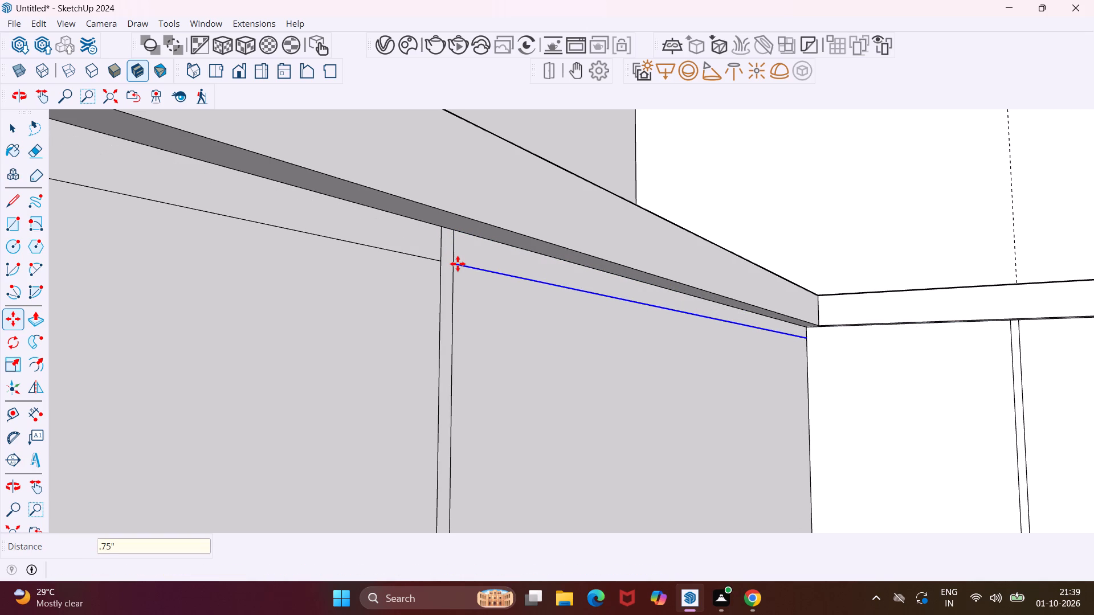
key("Escape")
key("space")
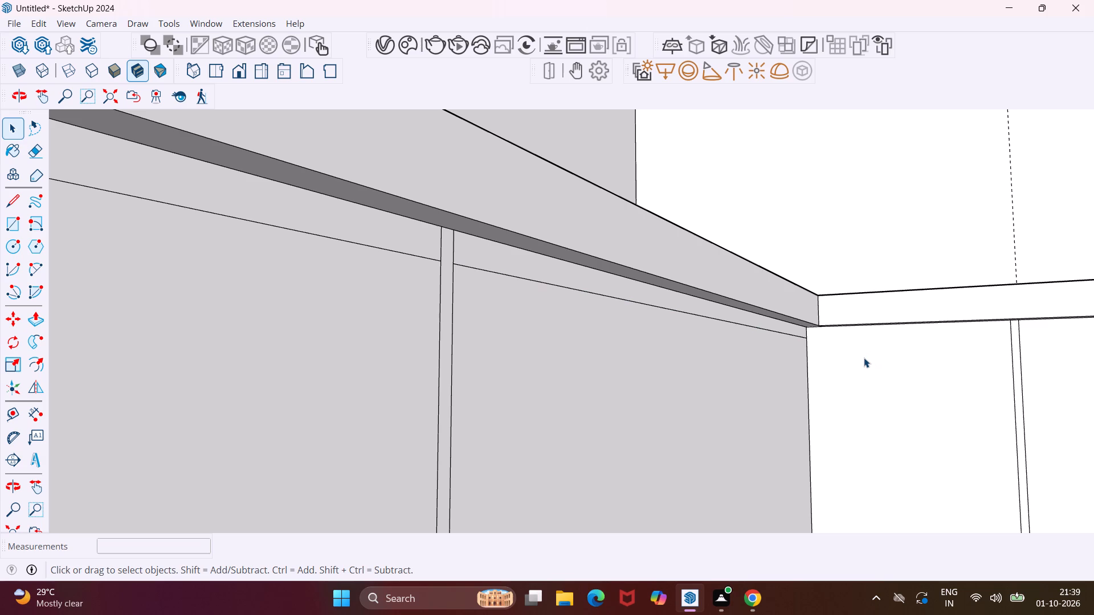
Copy the long top-edge segment of the back-wall counter's front panel nearest the short side-wall counter 0.75" downward.
scroll(842, 331, "down", 4)
middle_click_drag(896, 359, 928, 370)
scroll(931, 348, "up", 12)
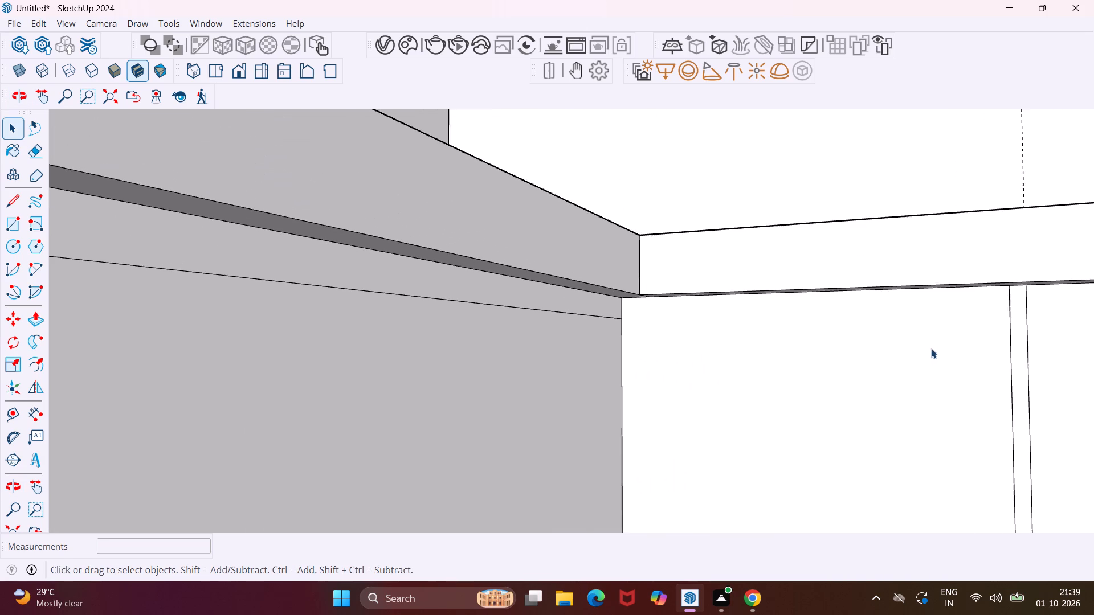
middle_click_drag(931, 346, 925, 307)
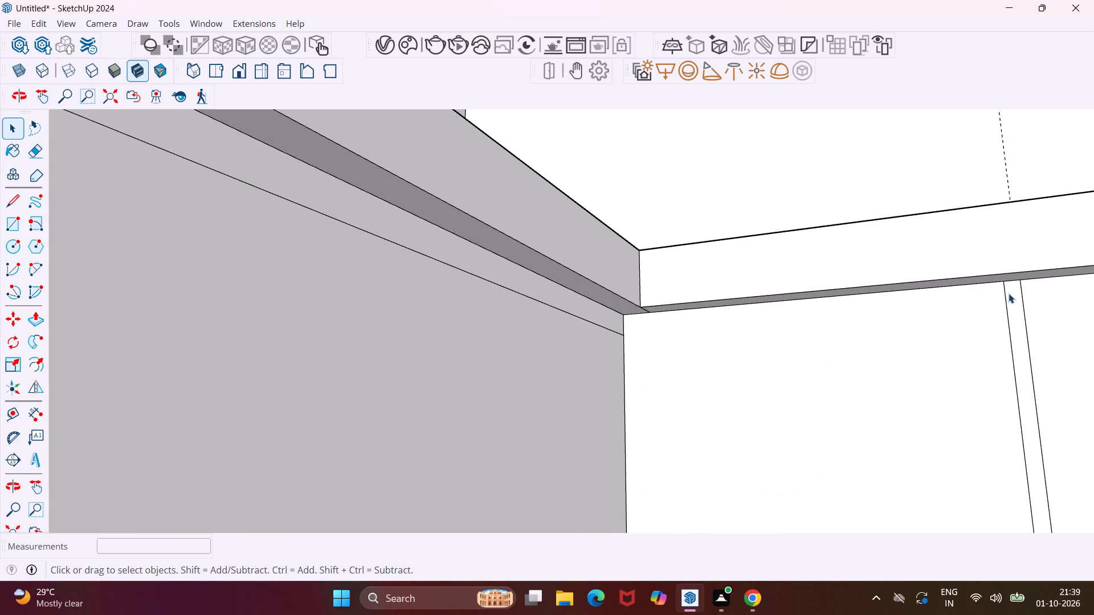
scroll(996, 283, "up", 8)
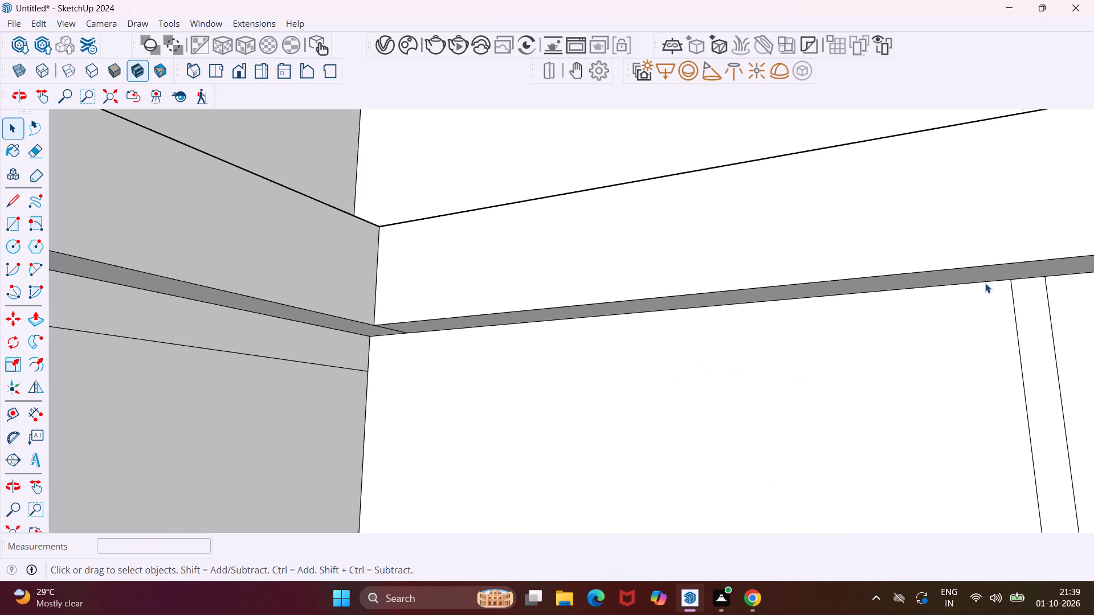
left_click(984, 281)
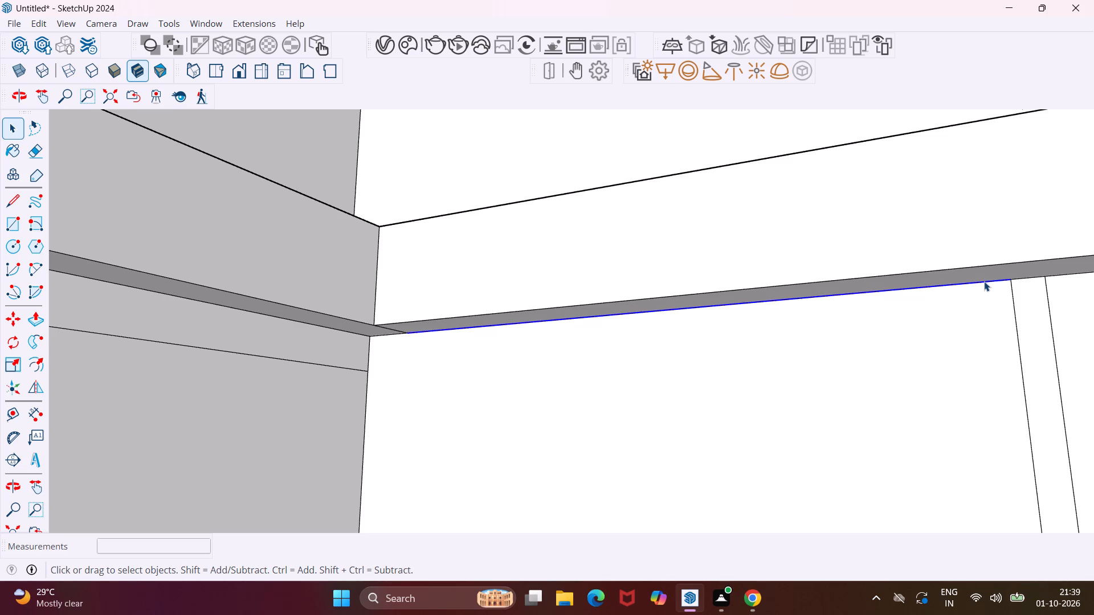
key("m")
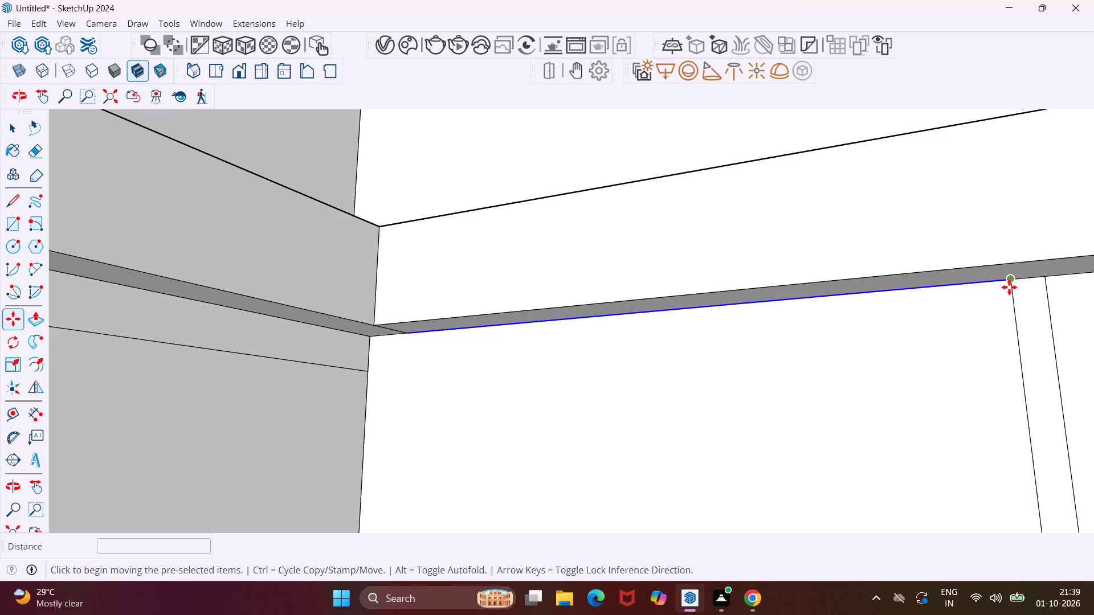
left_click(1010, 286)
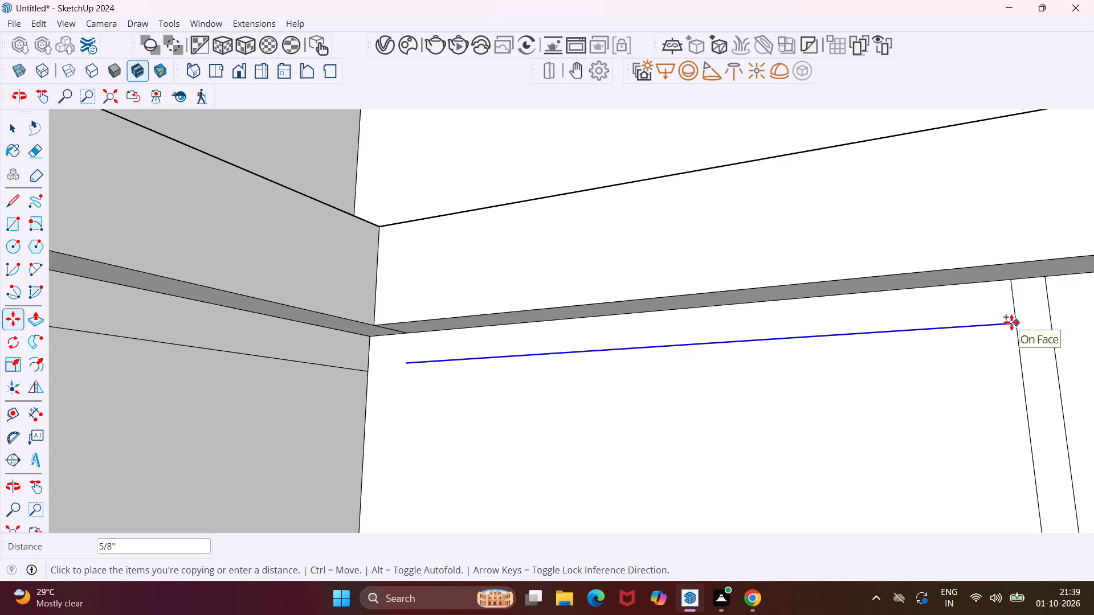
type(".75")
key("shift+quotedbl")
key("Return")
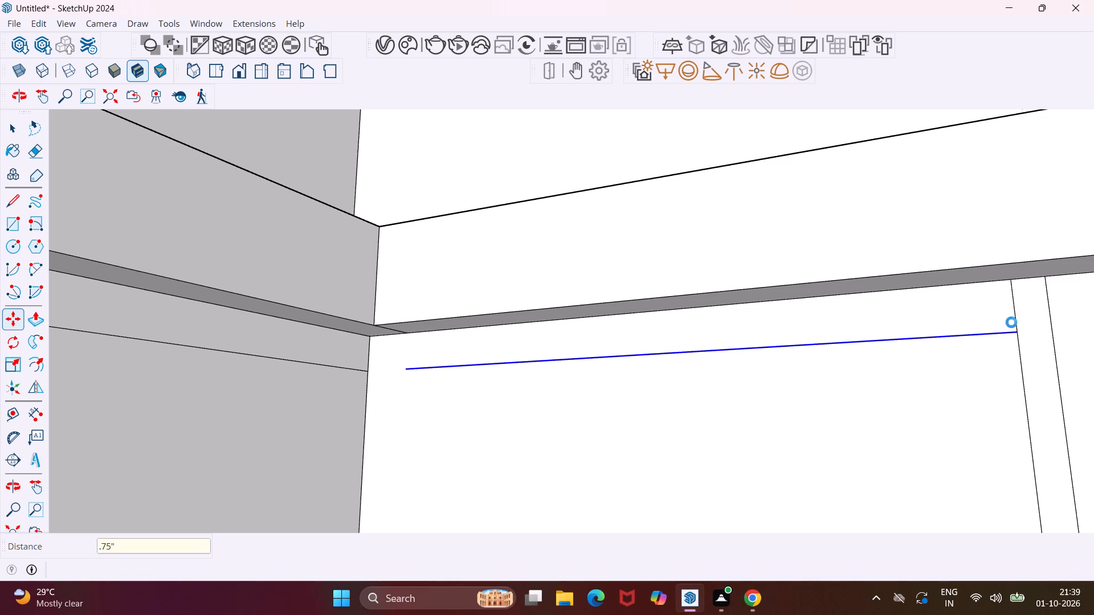
key("Escape")
key("space")
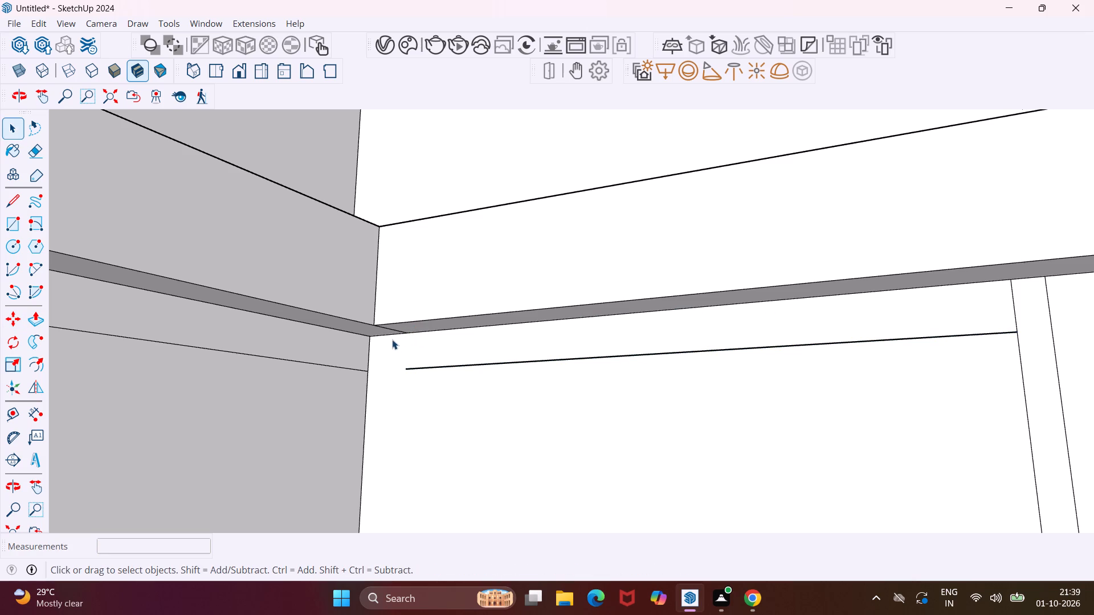
Copy the short top-edge segment at the back-wall panel's inner corner 3/4" down to the endpoint of the side-wall counter's lowered line.
scroll(385, 338, "up", 8)
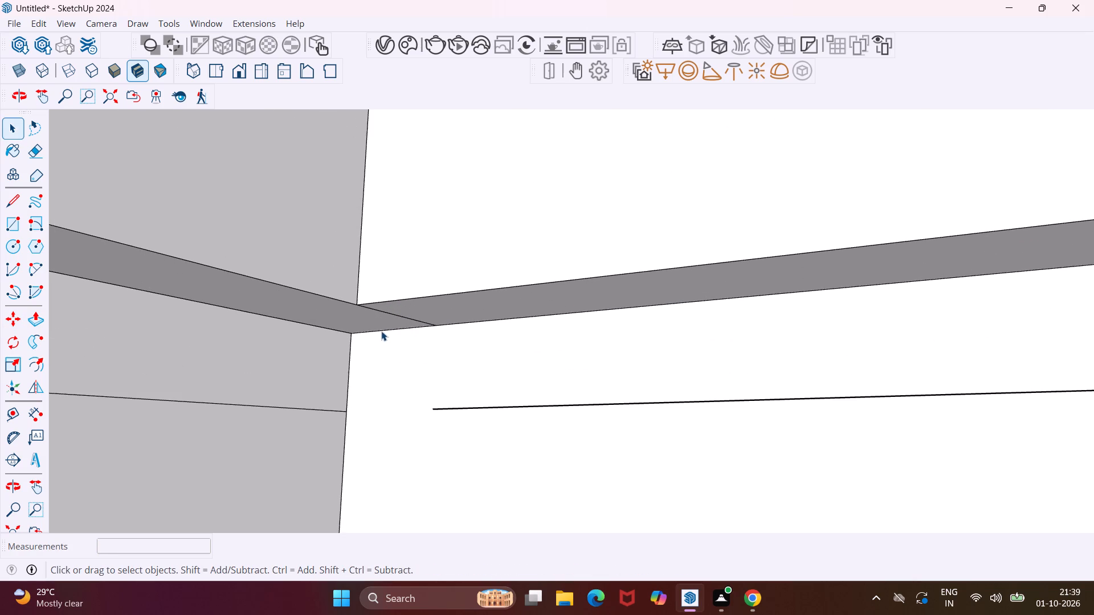
left_click(381, 333)
key("m")
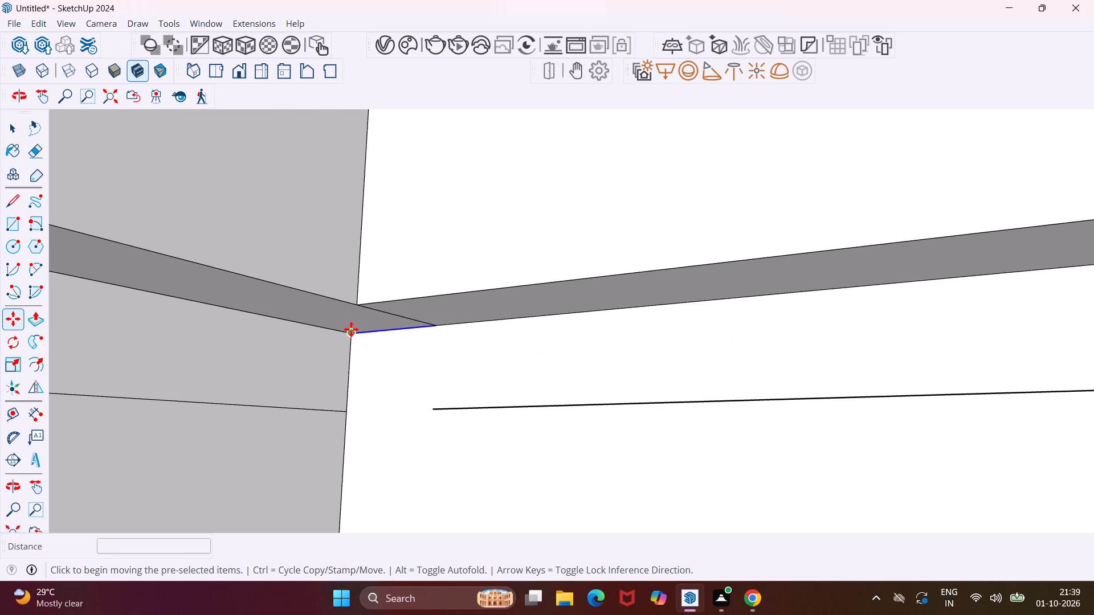
left_click(351, 330)
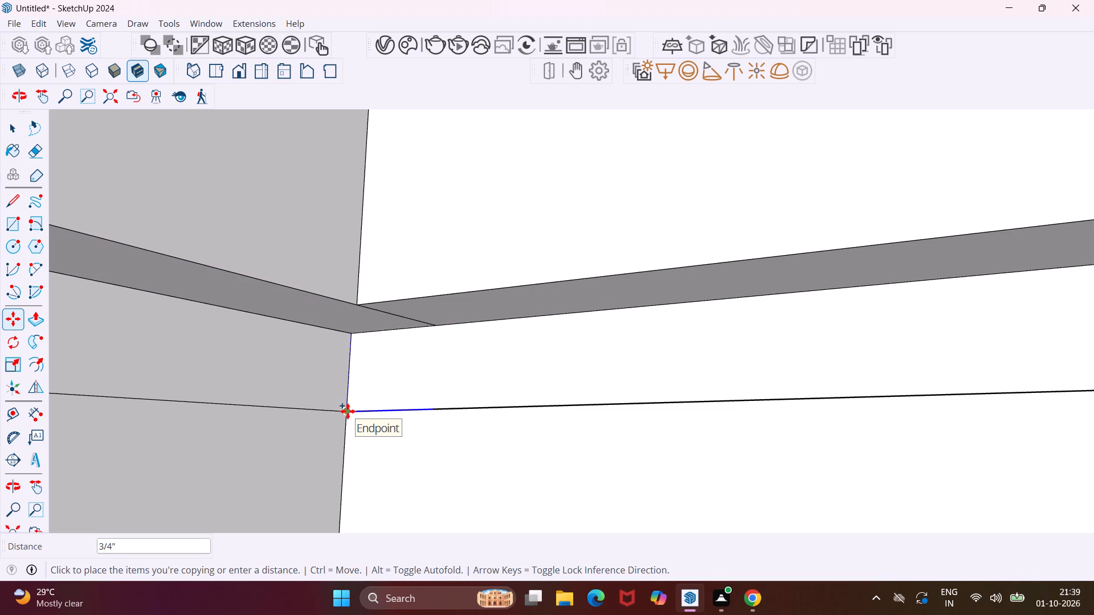
scroll(348, 411, "up", 6)
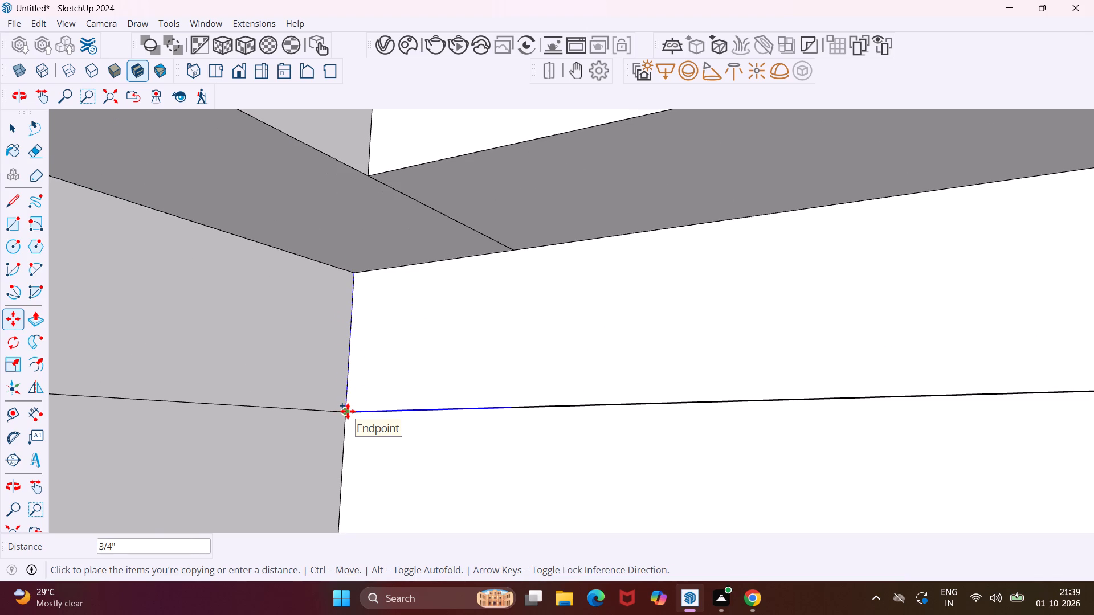
left_click(348, 411)
key("Escape")
key("space")
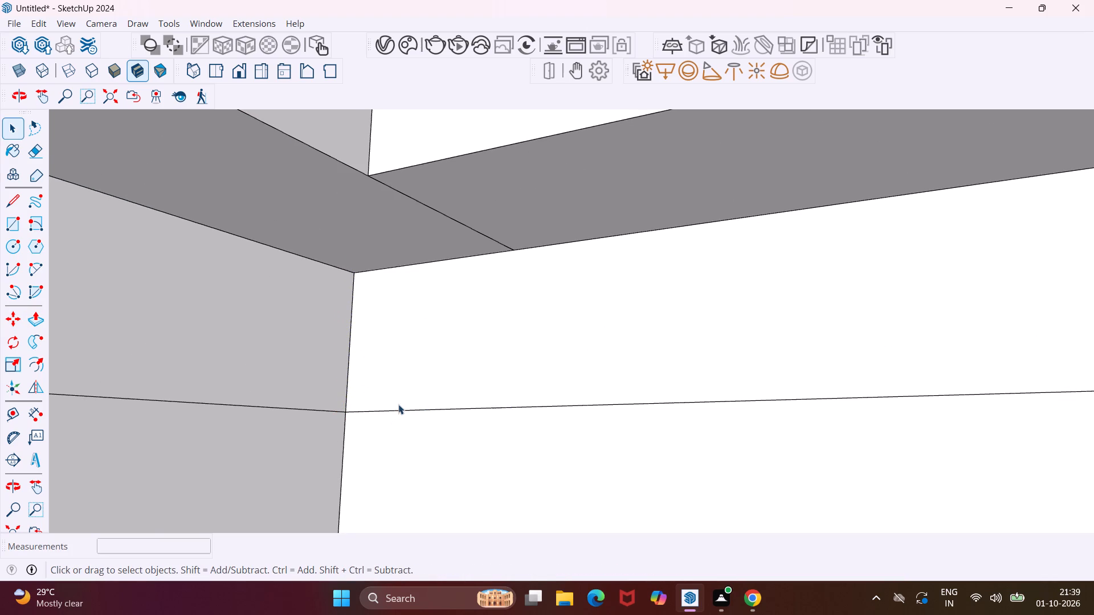
left_click(401, 401)
Copy the top edge of the vertical gap strip on the short side-wall counter front 3/4" down, joining the lowered lines on both sides.
scroll(413, 372, "down", 10)
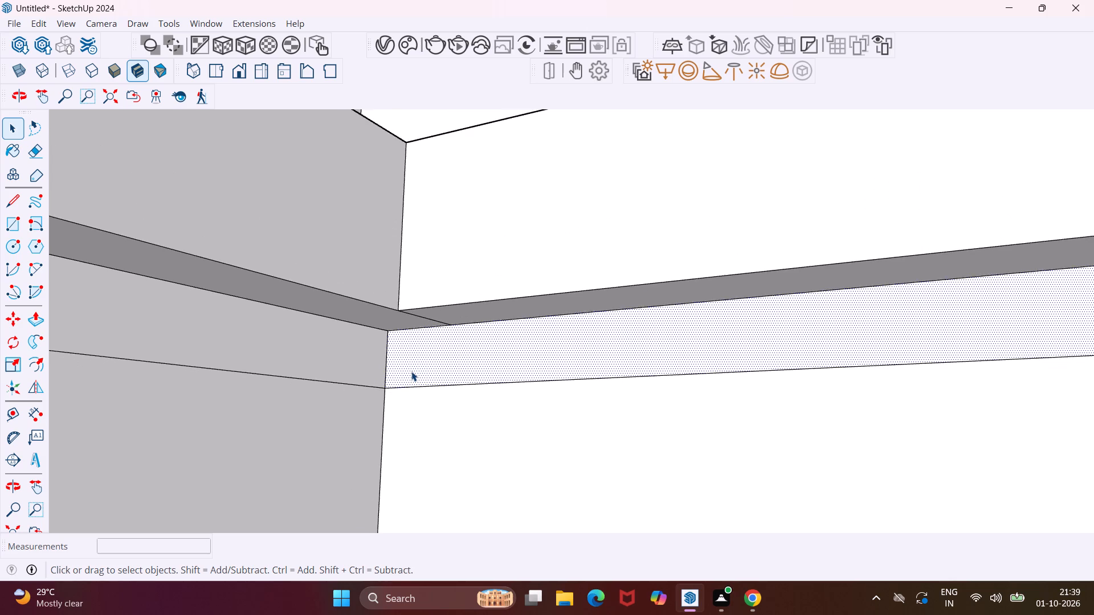
scroll(411, 371, "down", 20)
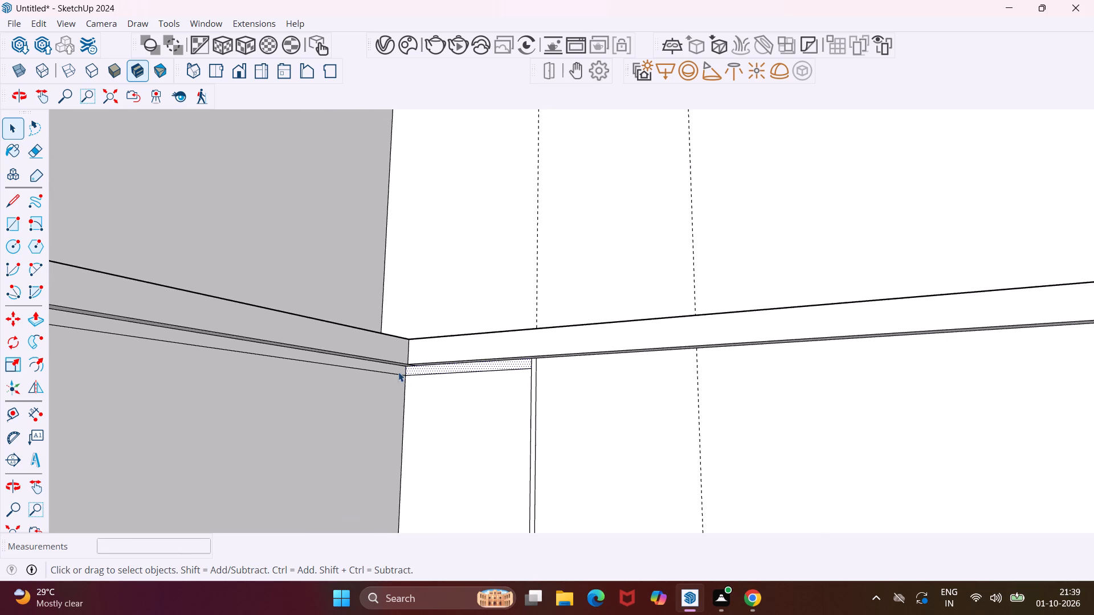
scroll(398, 372, "down", 4)
middle_click_drag(392, 383, 377, 383)
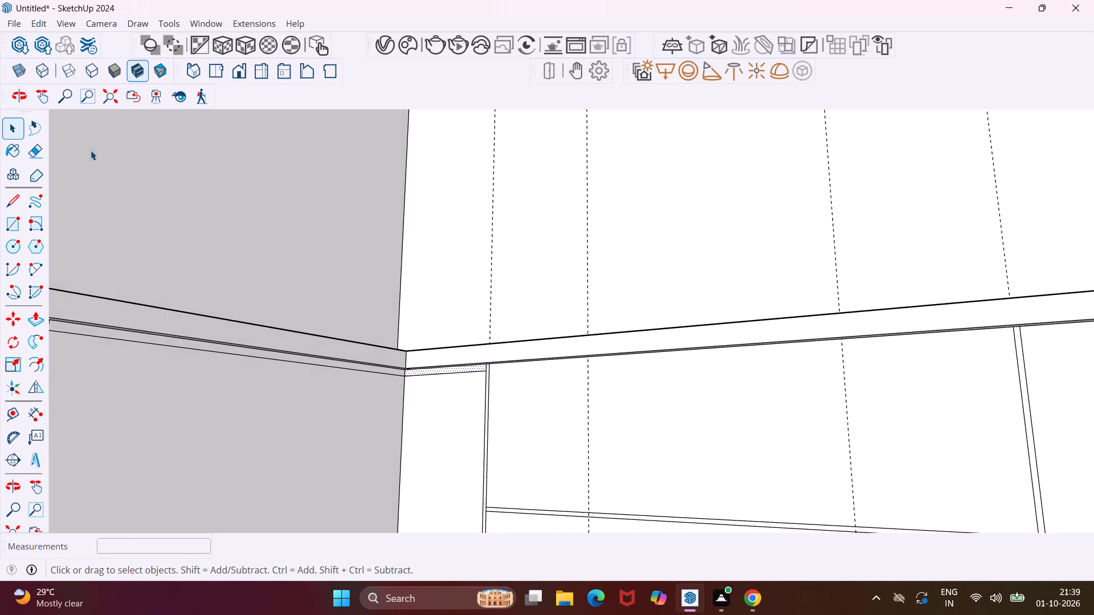
left_click(46, 97)
left_click_drag(134, 350, 191, 349)
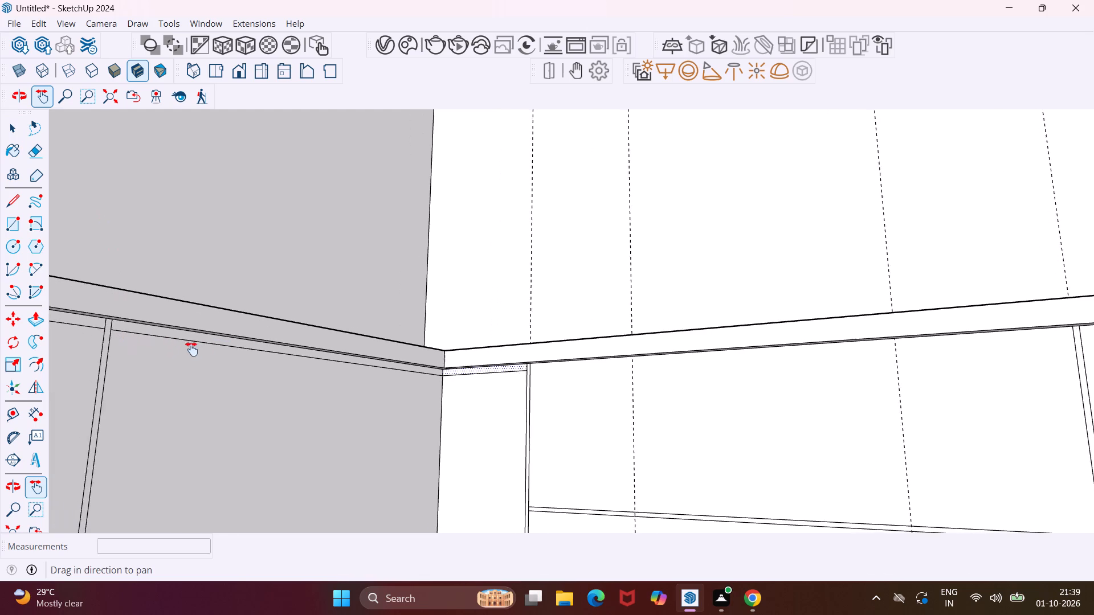
left_click_drag(191, 349, 317, 352)
scroll(250, 325, "up", 13)
key("Escape")
key("space")
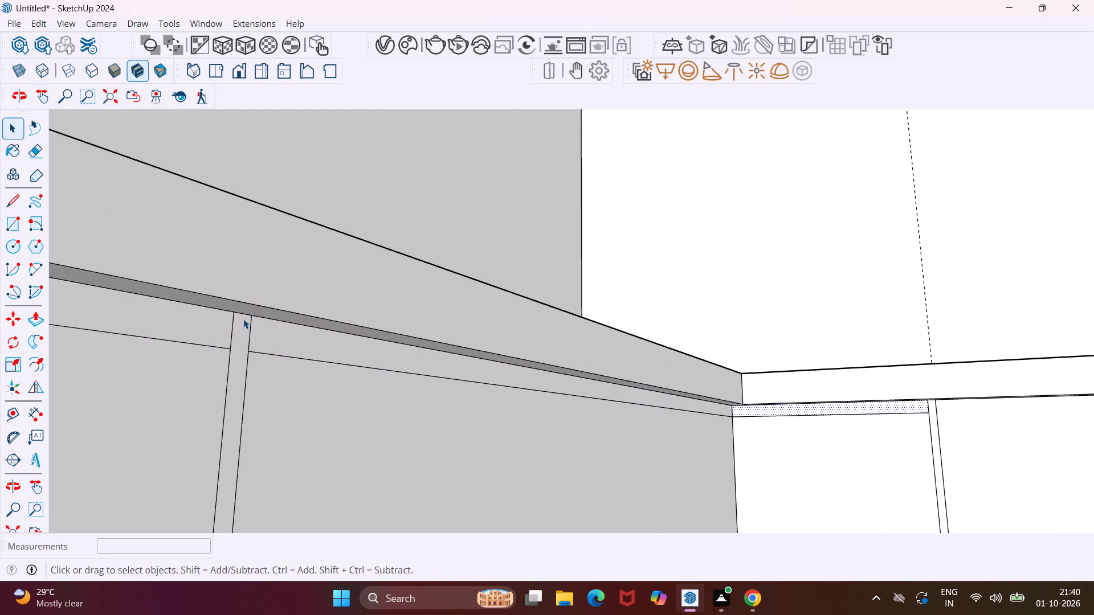
scroll(242, 317, "up", 7)
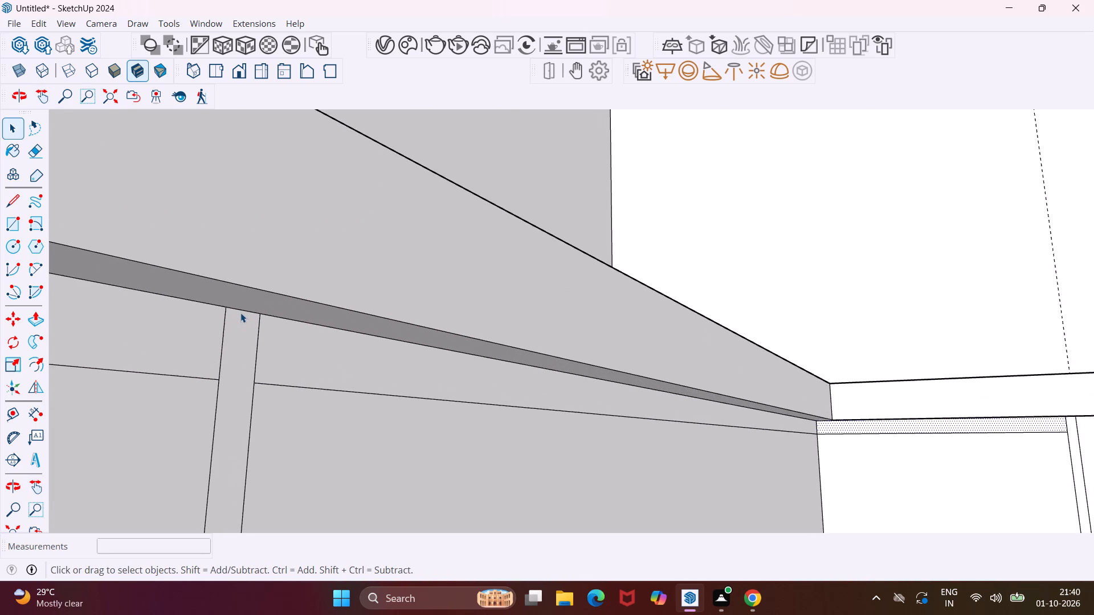
left_click(239, 310)
key("m")
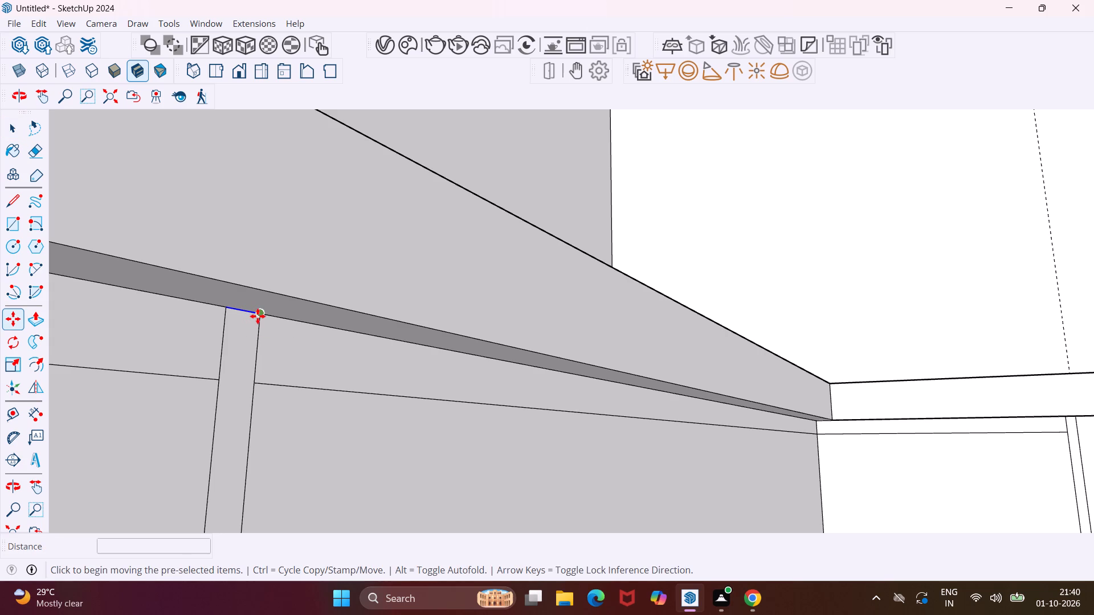
left_click(259, 316)
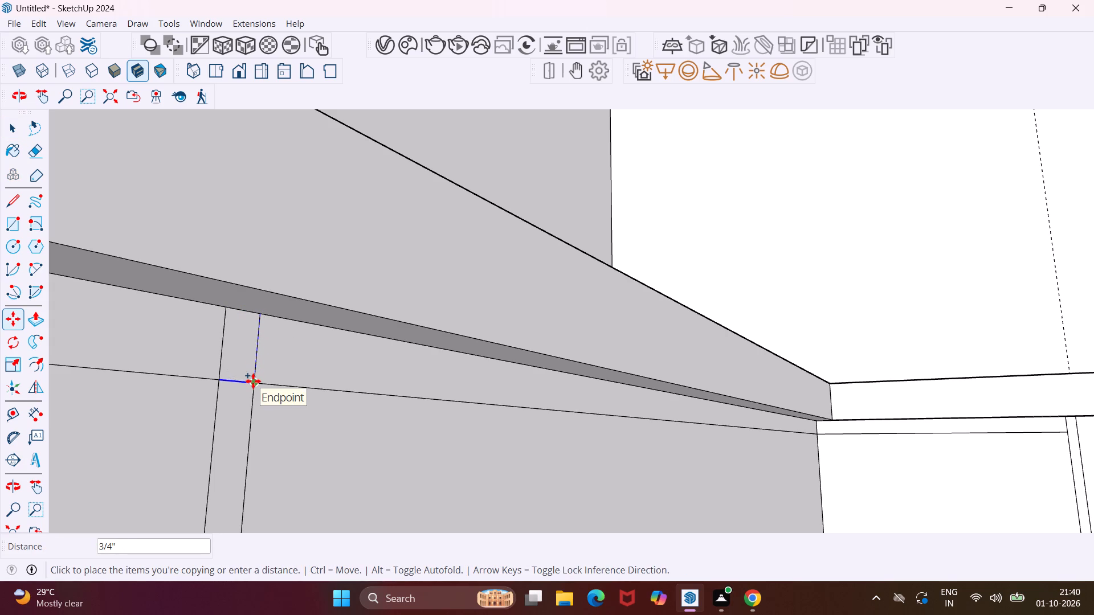
left_click(253, 381)
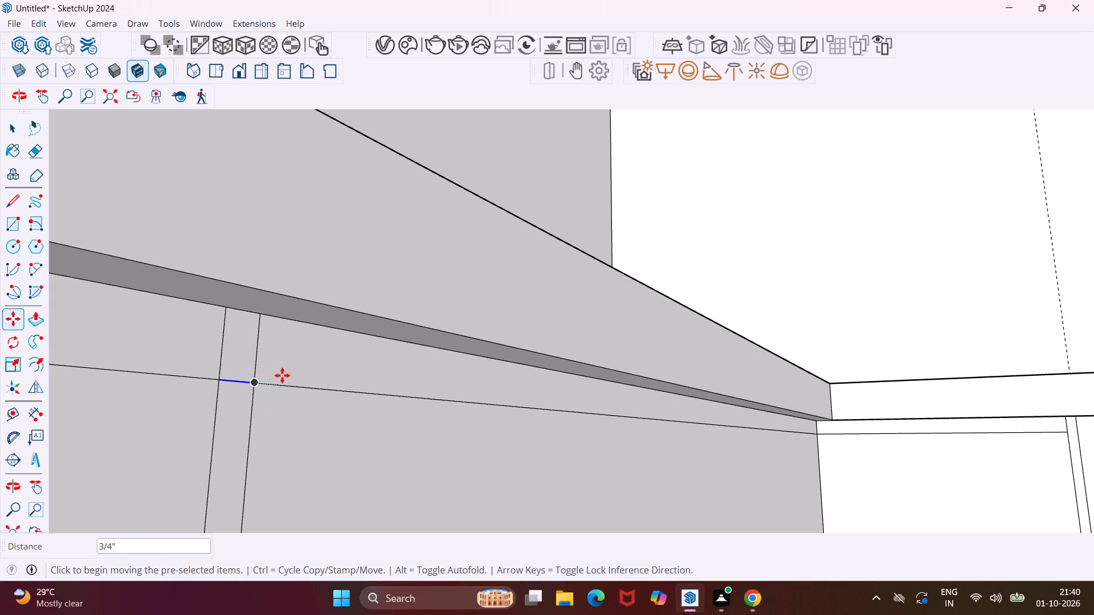
key("Escape")
key("space")
left_click(240, 364)
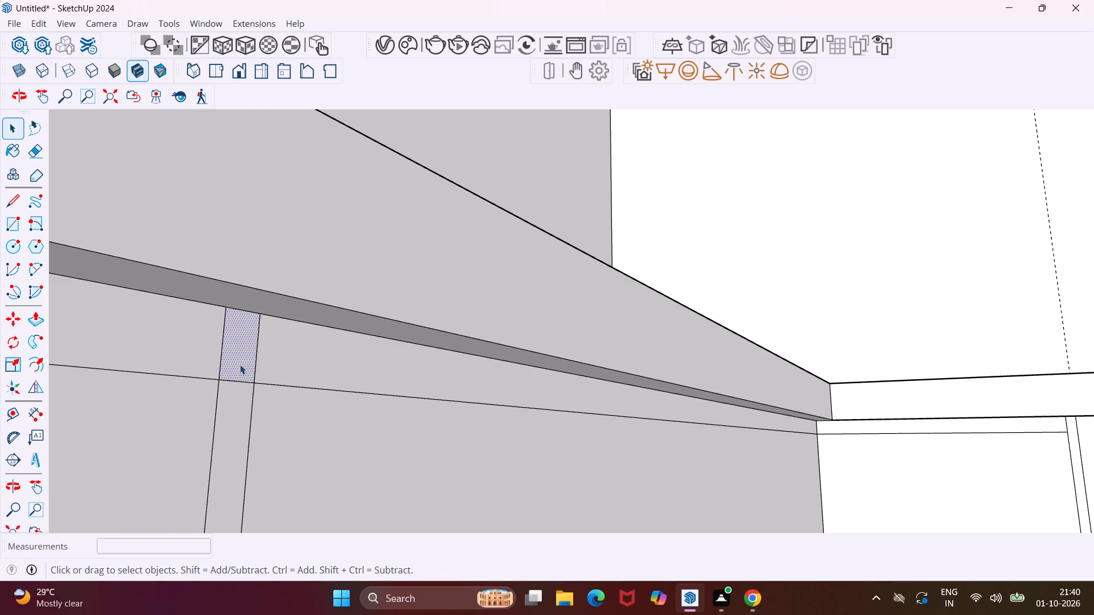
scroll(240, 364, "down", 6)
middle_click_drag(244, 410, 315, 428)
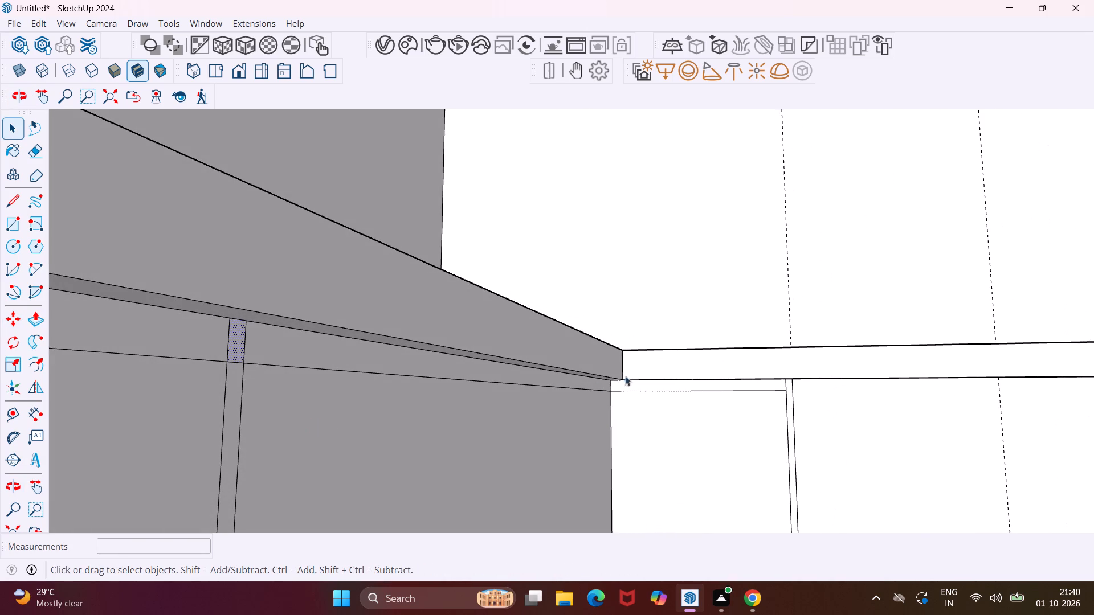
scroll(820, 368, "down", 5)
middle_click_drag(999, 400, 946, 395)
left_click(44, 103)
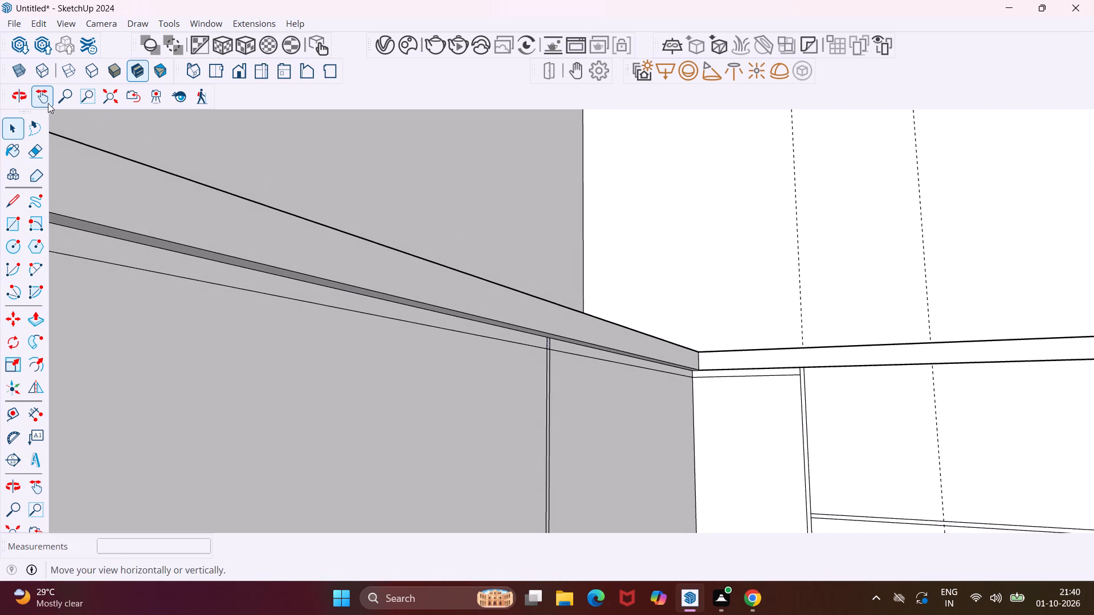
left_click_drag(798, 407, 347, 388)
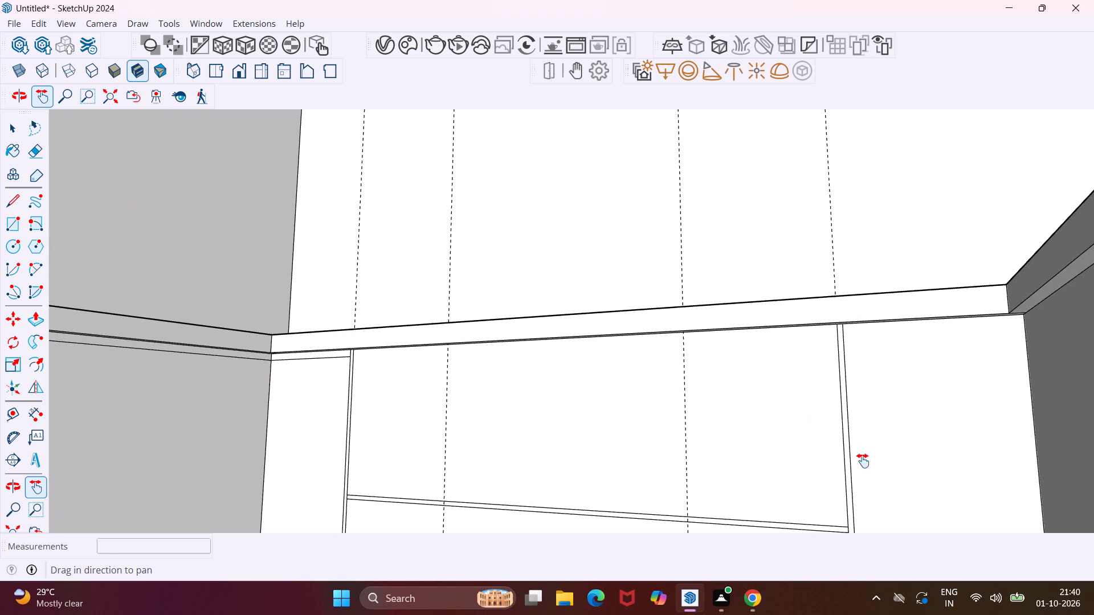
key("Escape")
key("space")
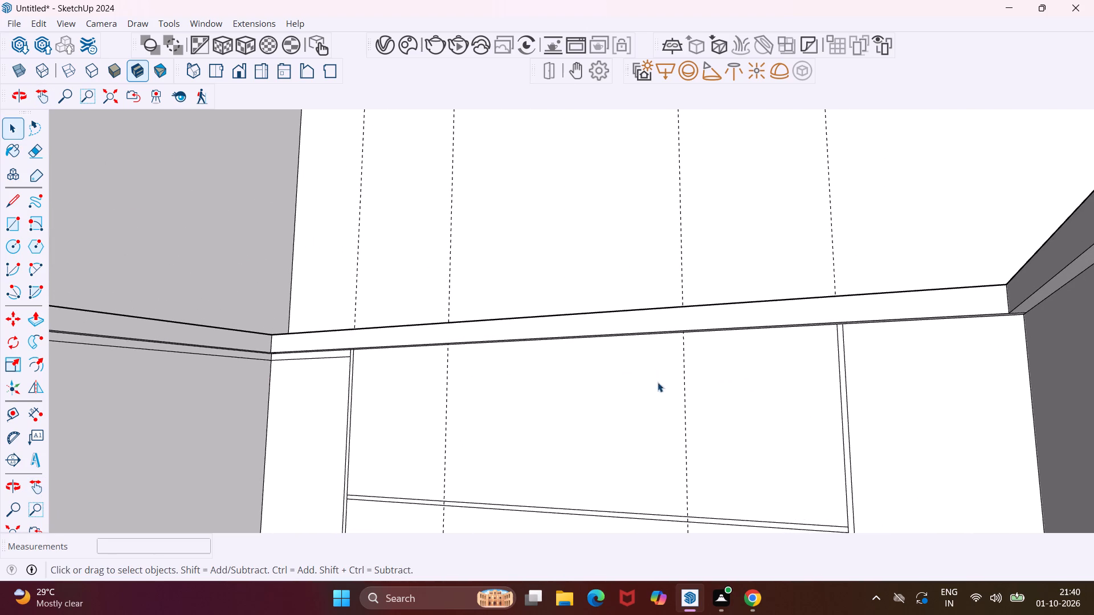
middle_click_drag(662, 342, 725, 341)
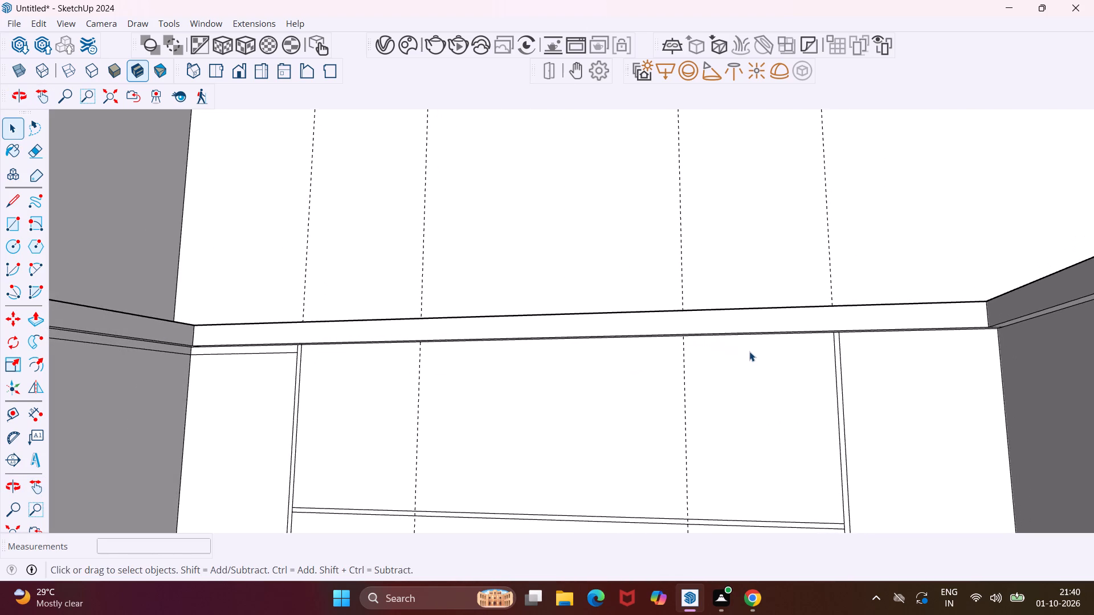
Shift the top edge of the back-wall counter's wide middle front panel about 1/16" along the underside of the countertop.
scroll(749, 351, "up", 9)
middle_click_drag(749, 350, 750, 296)
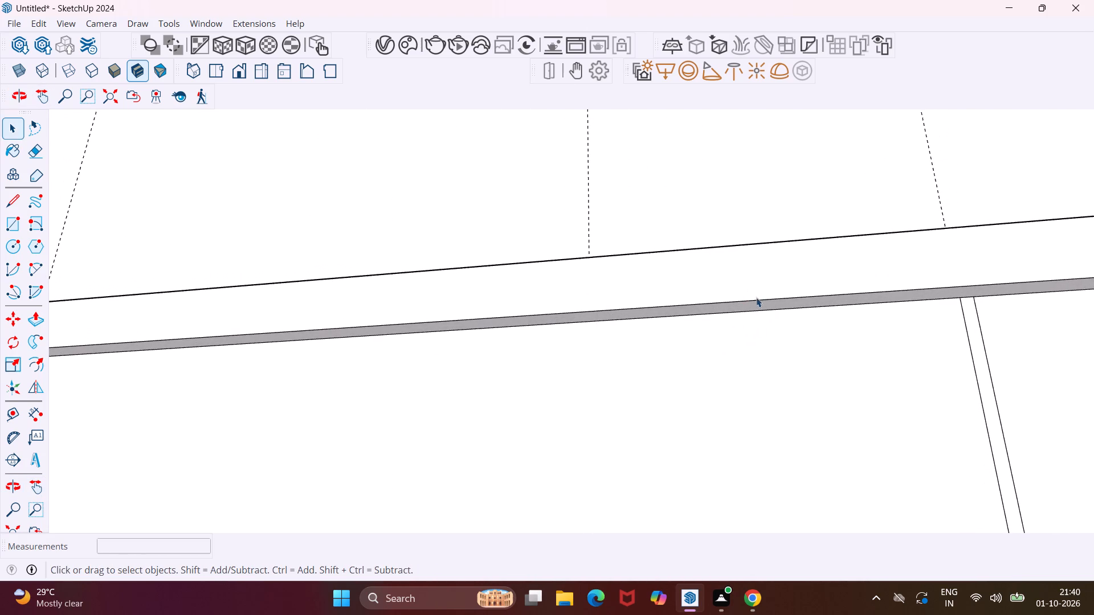
left_click(775, 311)
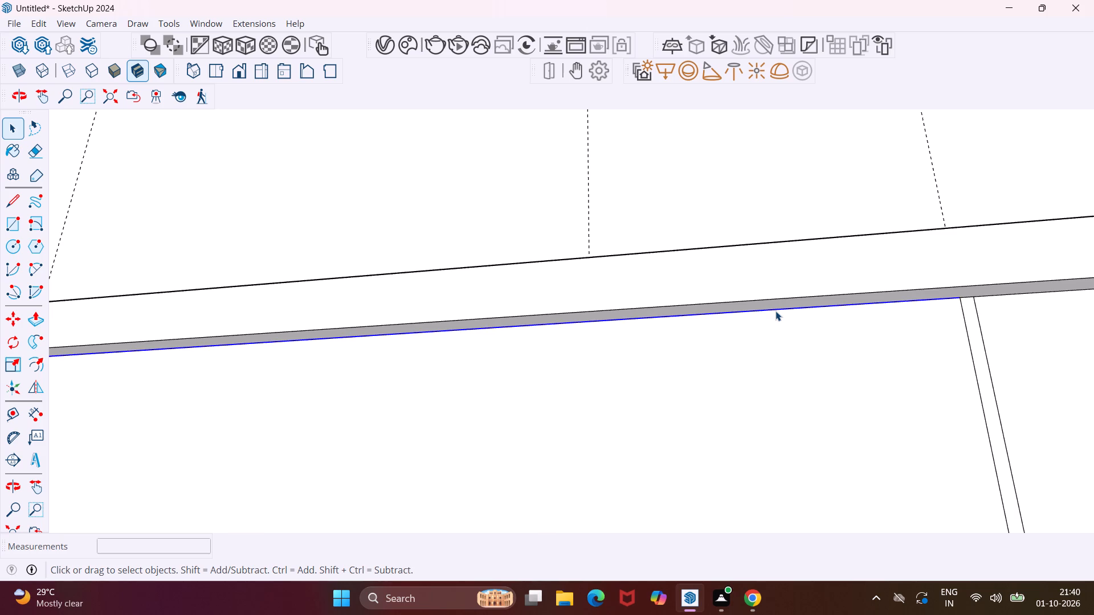
key("m")
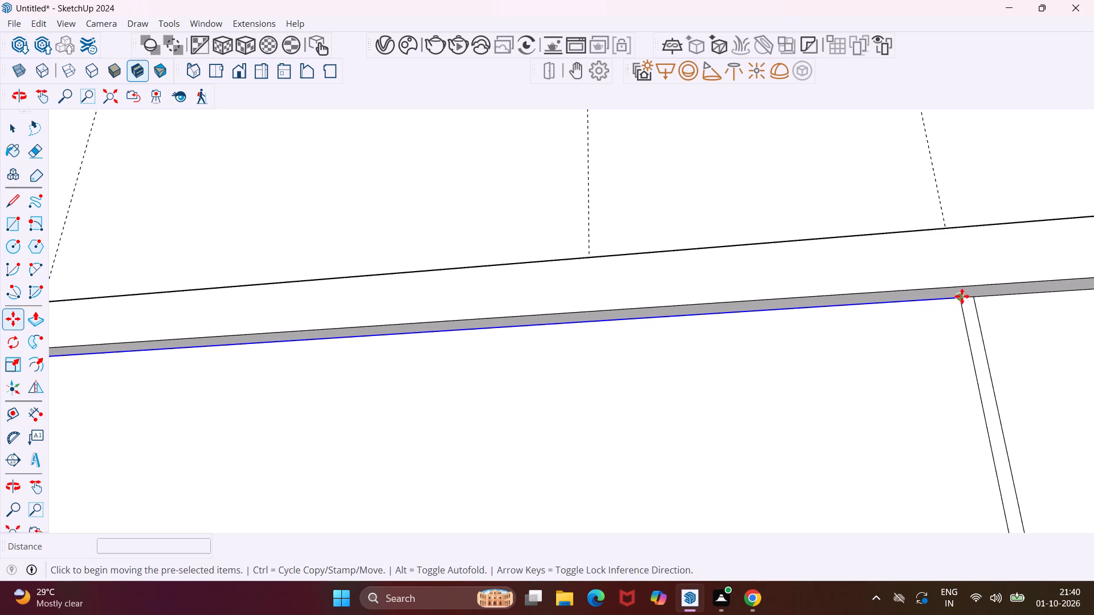
left_click(961, 294)
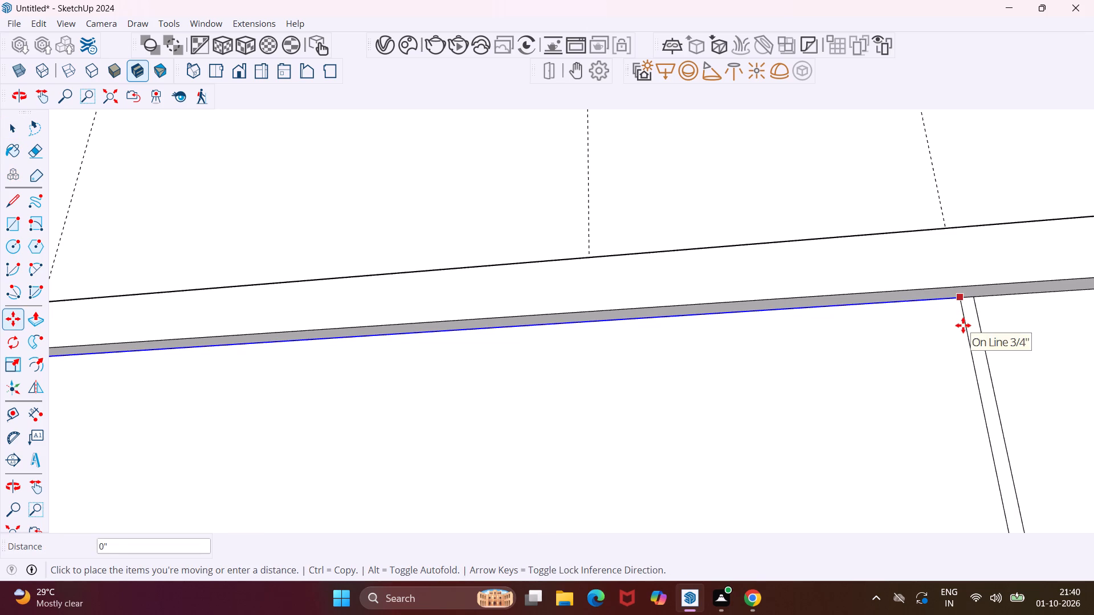
left_click(961, 296)
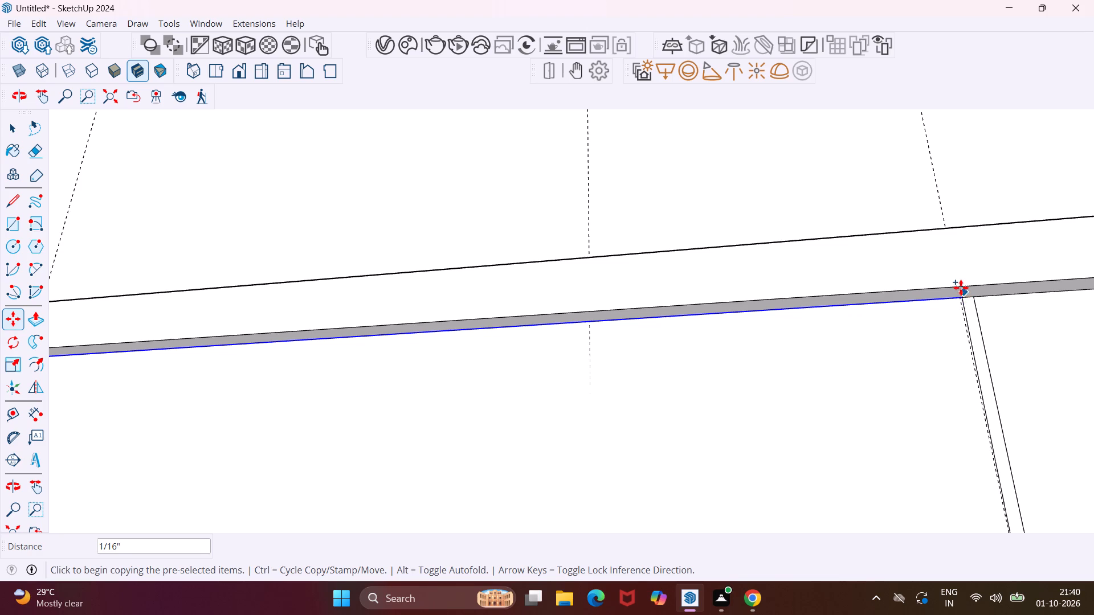
scroll(961, 286, "up", 11)
key("Escape")
key("space")
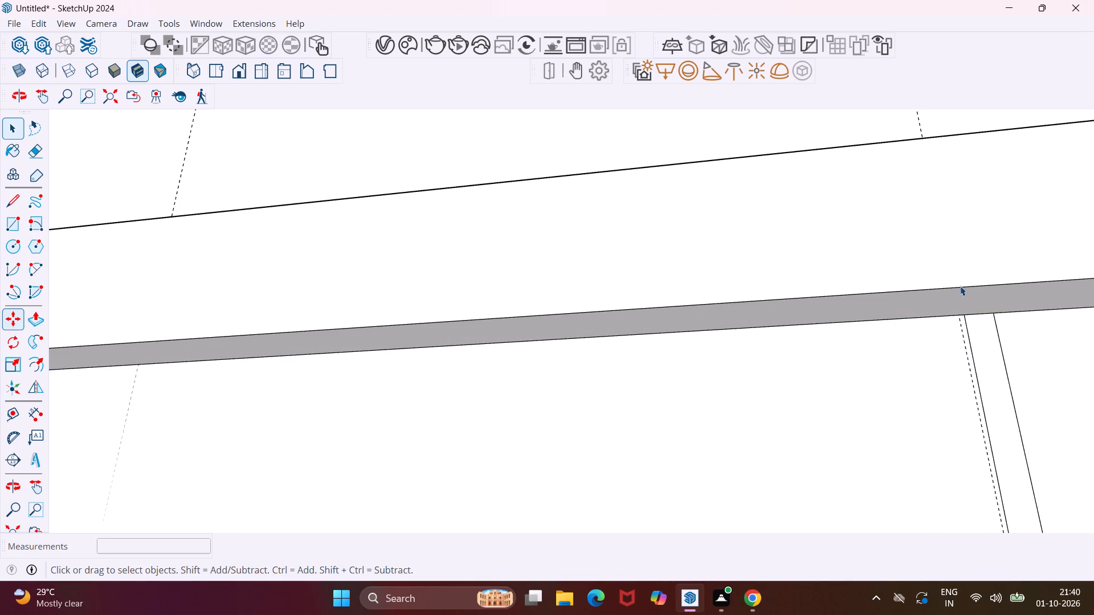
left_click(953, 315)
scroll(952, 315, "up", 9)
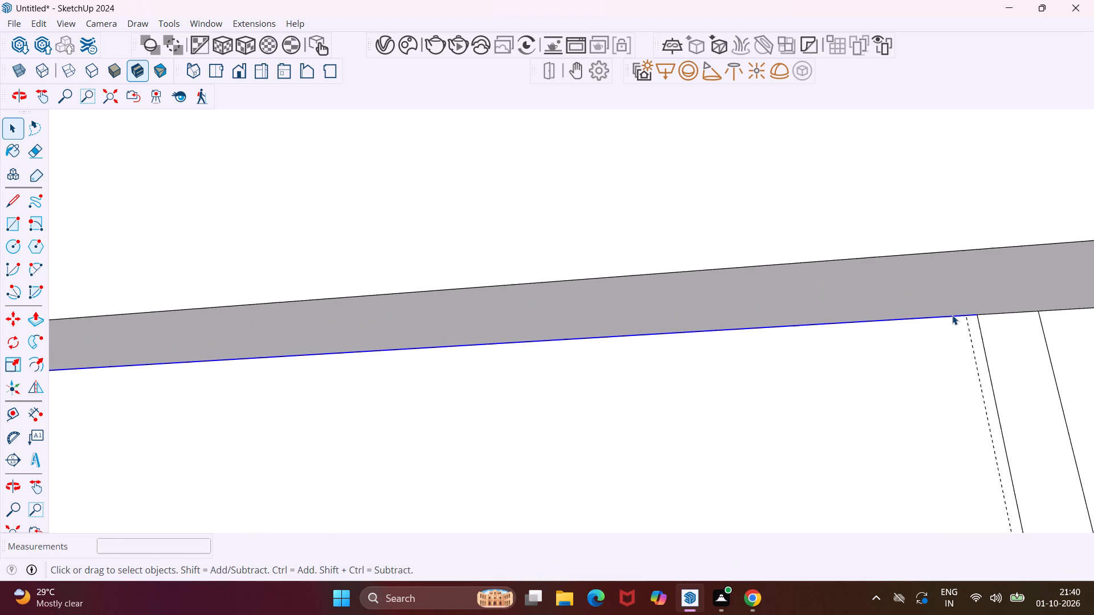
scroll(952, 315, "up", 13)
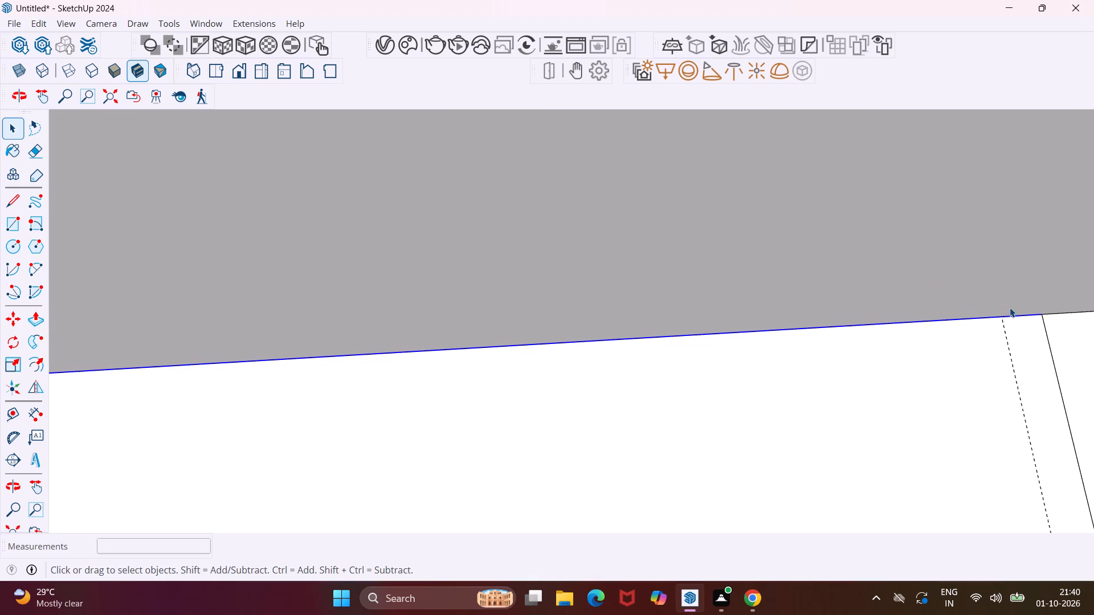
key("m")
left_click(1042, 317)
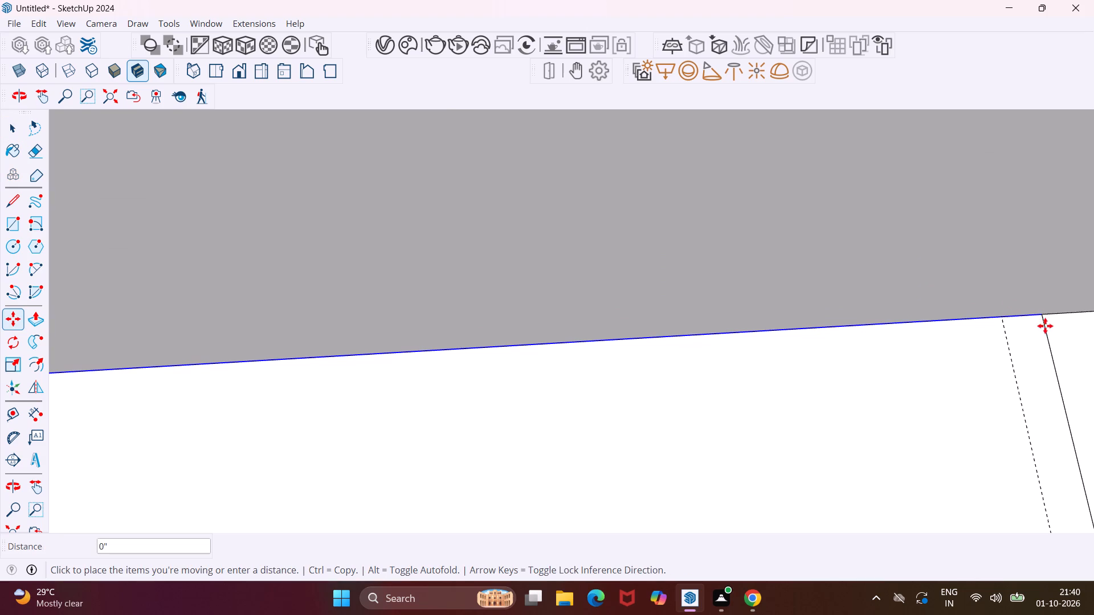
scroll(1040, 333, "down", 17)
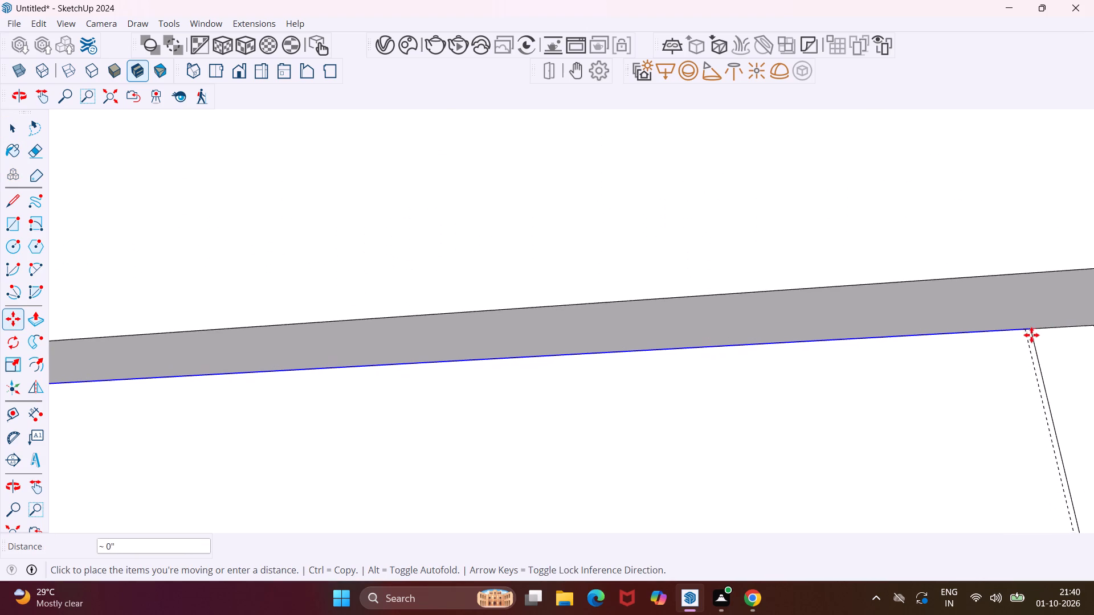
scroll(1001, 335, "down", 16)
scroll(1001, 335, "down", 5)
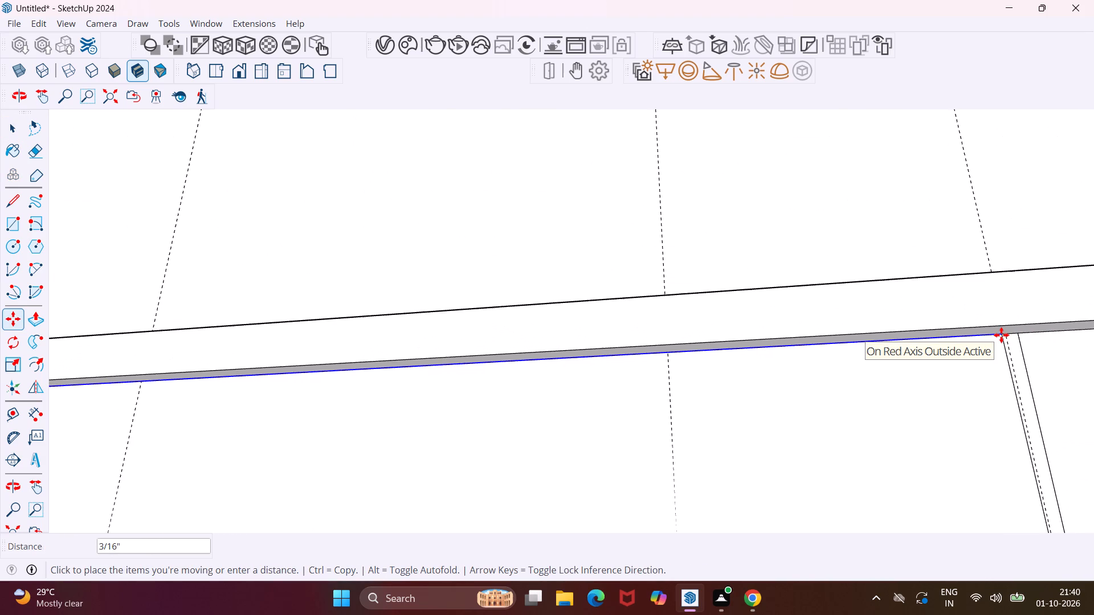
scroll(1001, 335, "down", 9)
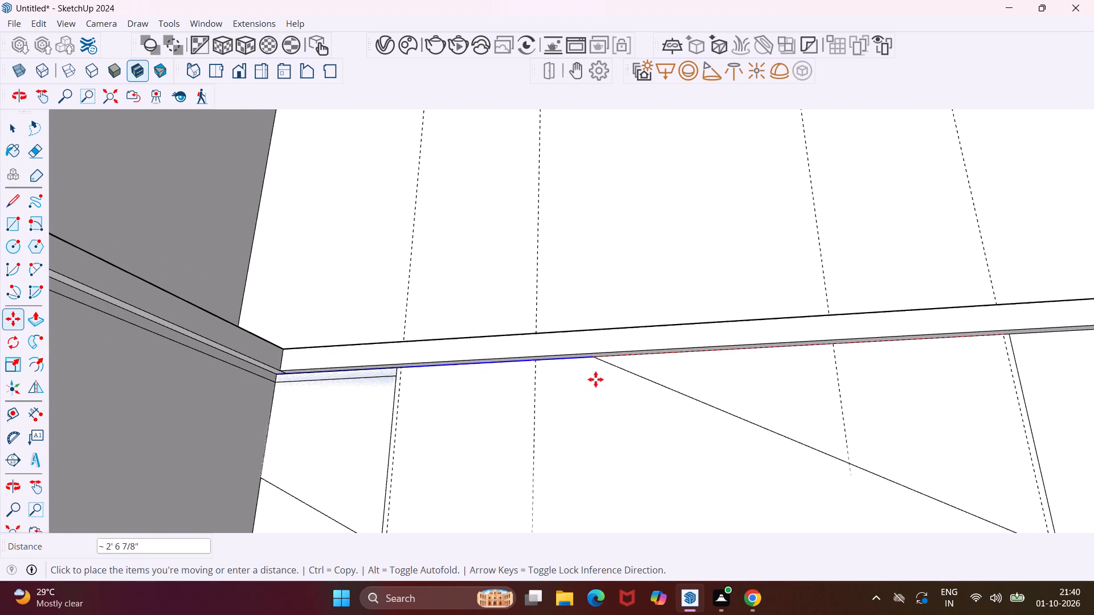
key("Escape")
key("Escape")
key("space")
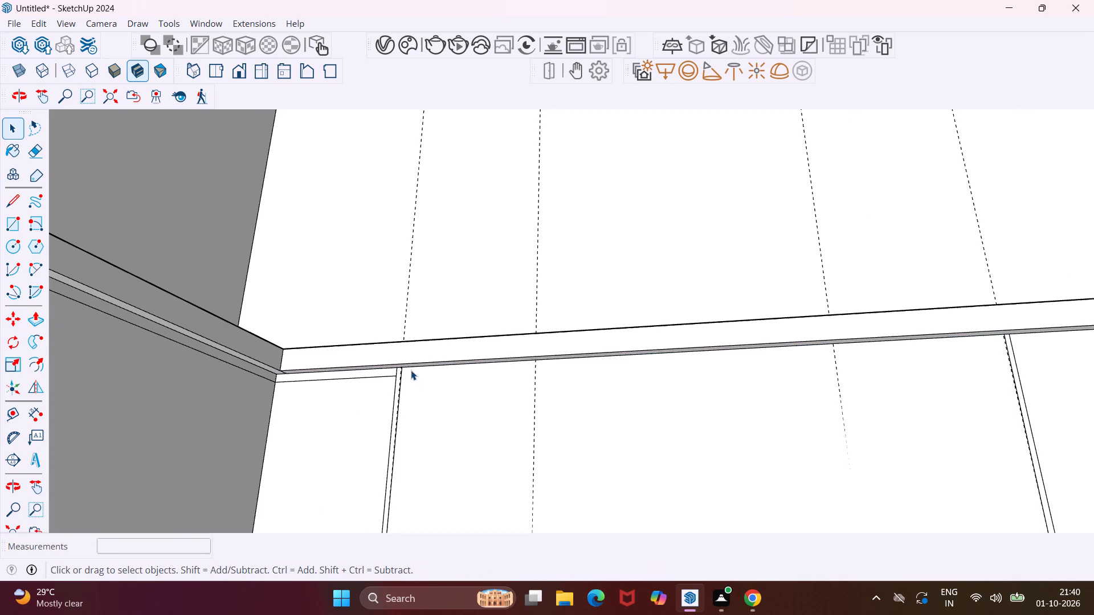
Copy the top edge of the back-wall gap strip nearest the short side-wall counter 3/4" down, continuing the adjoining panel's lowered line.
scroll(411, 370, "up", 11)
scroll(381, 360, "up", 12)
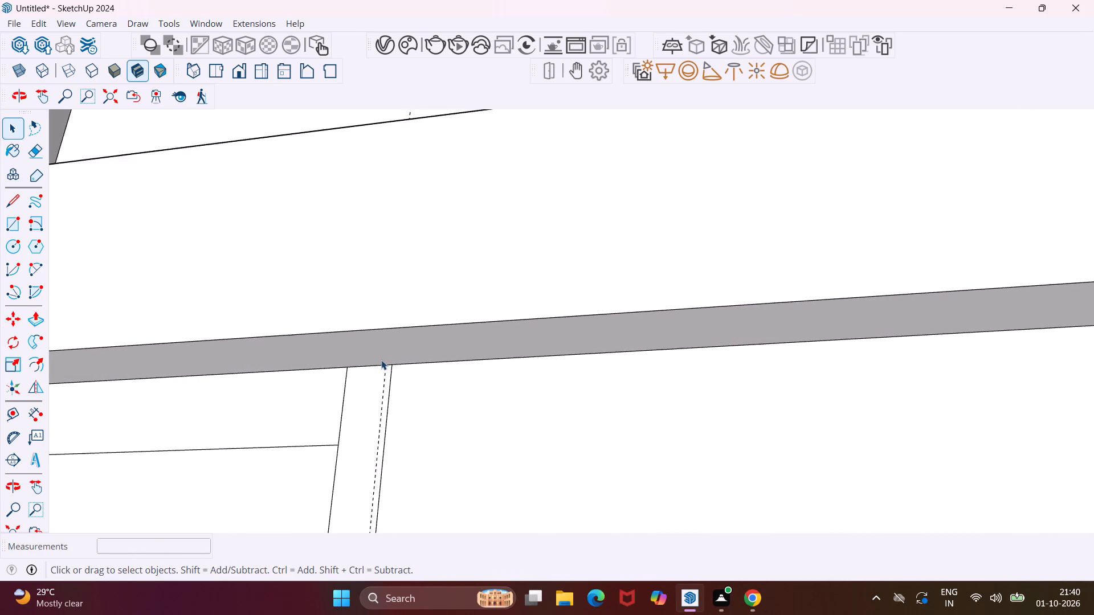
scroll(381, 360, "up", 4)
left_click(368, 368)
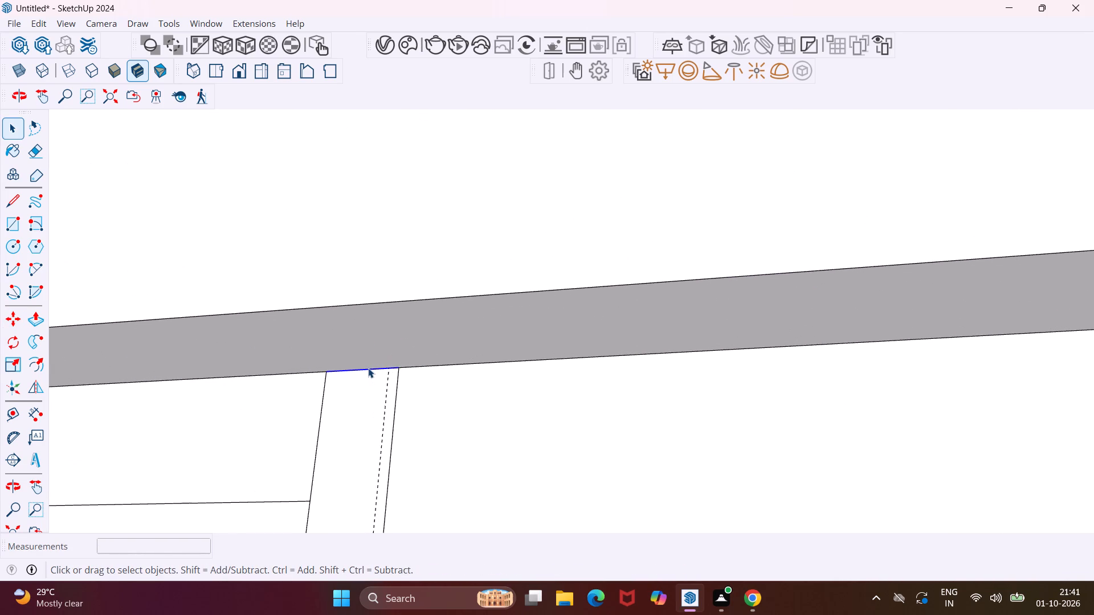
key("m")
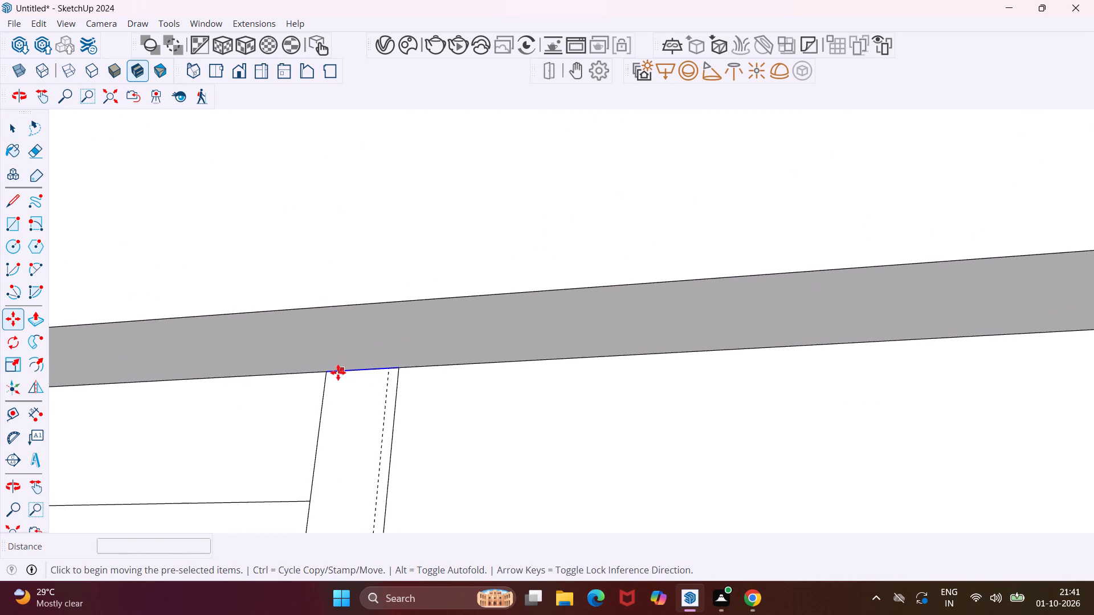
left_click(325, 374)
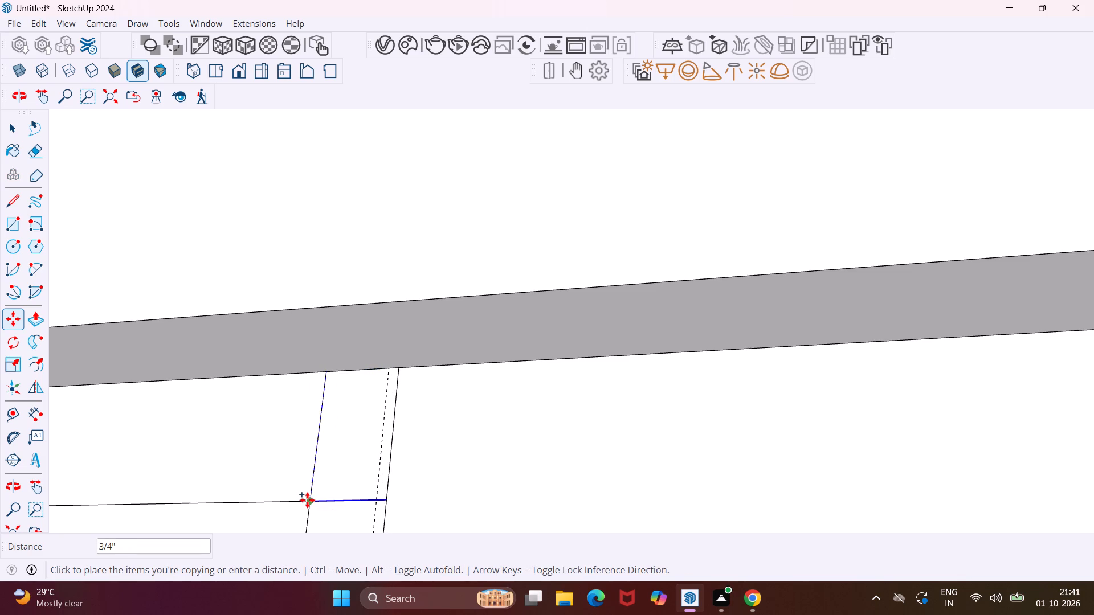
scroll(307, 500, "up", 5)
left_click(311, 503)
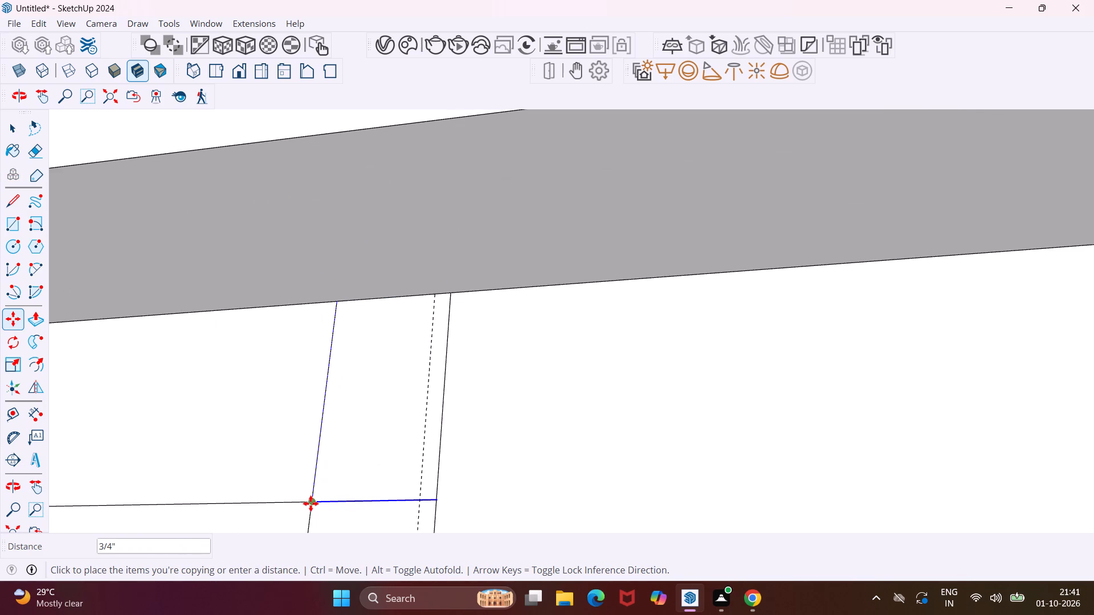
key("Escape")
key("space")
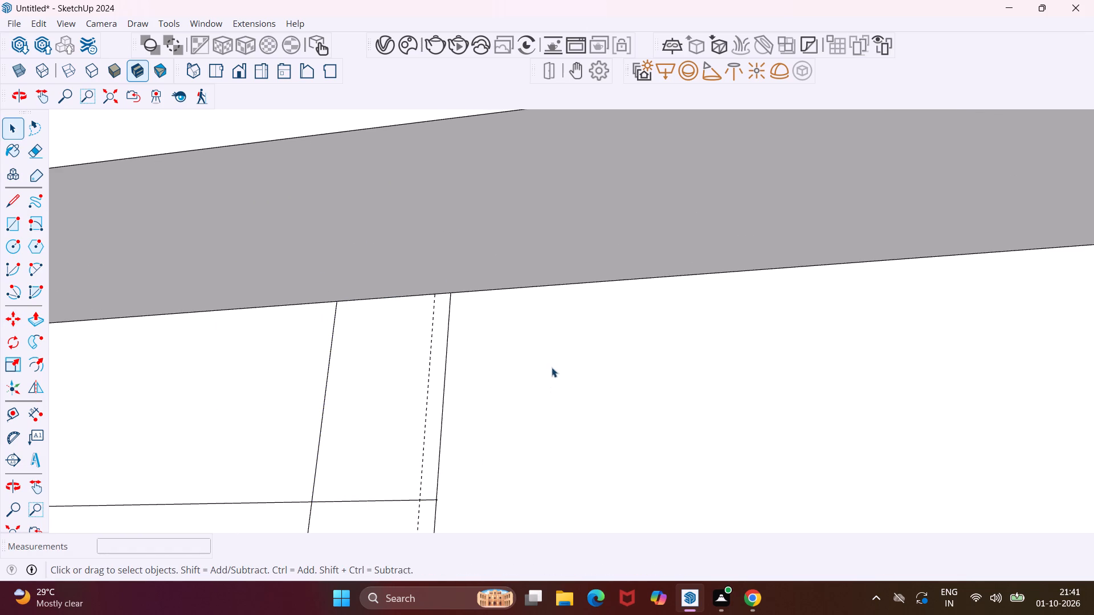
Copy the top edge of the back-wall counter's wide middle panel 3/4" down to the endpoint of the gap strip's lowered line.
left_click(533, 288)
key("m")
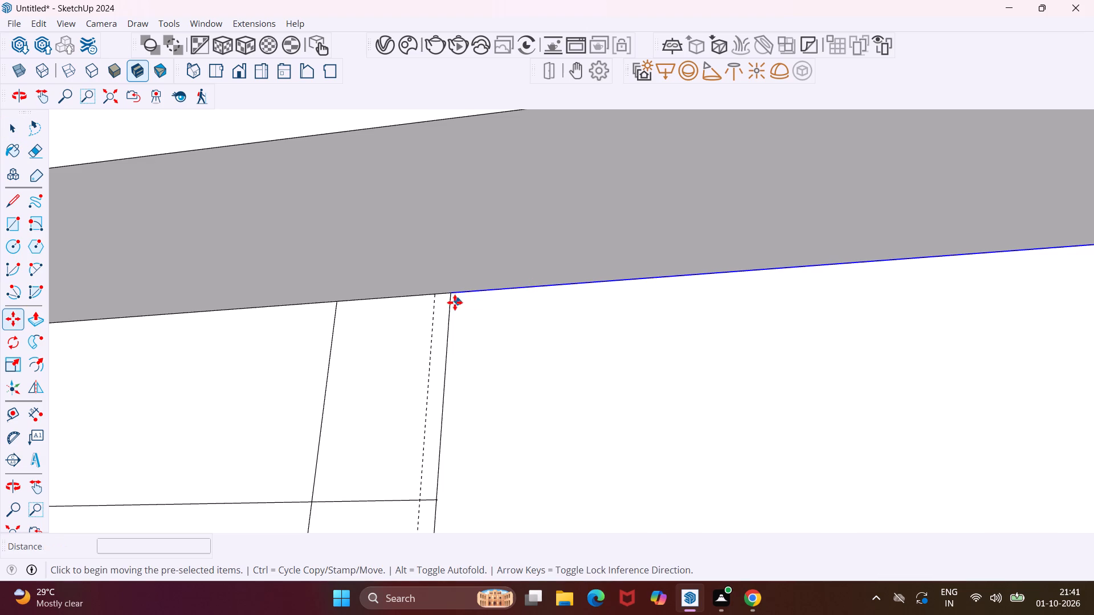
left_click(452, 294)
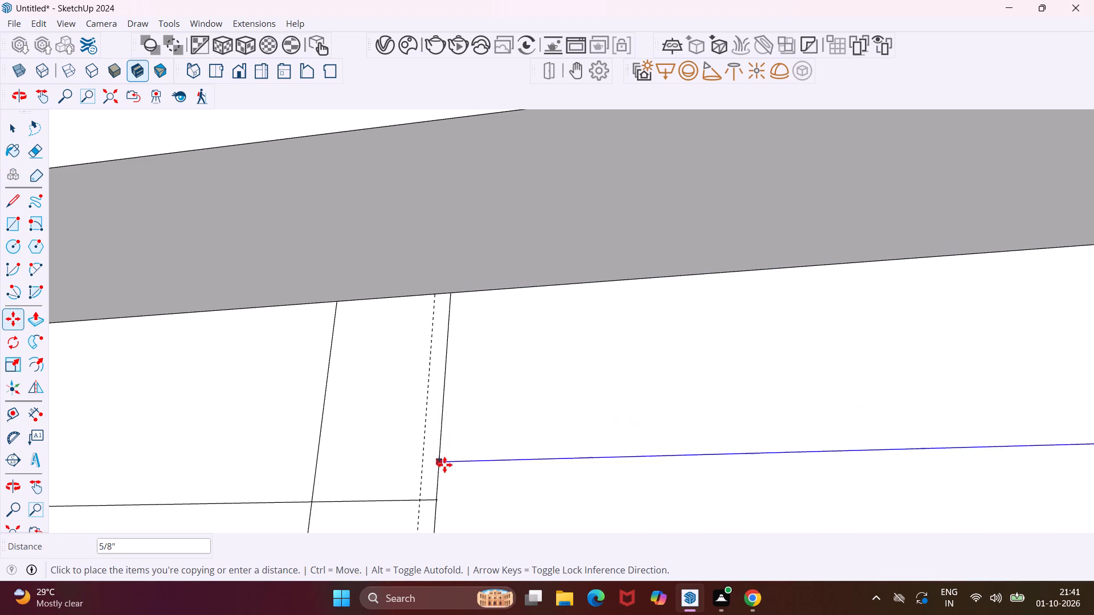
left_click(436, 500)
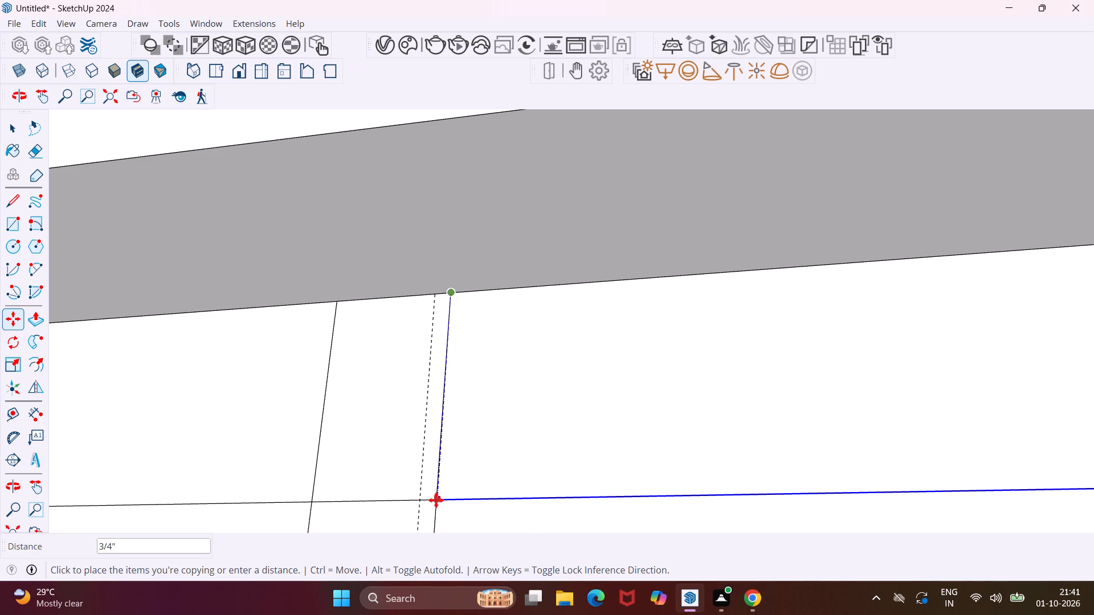
key("Escape")
key("space")
left_click(462, 430)
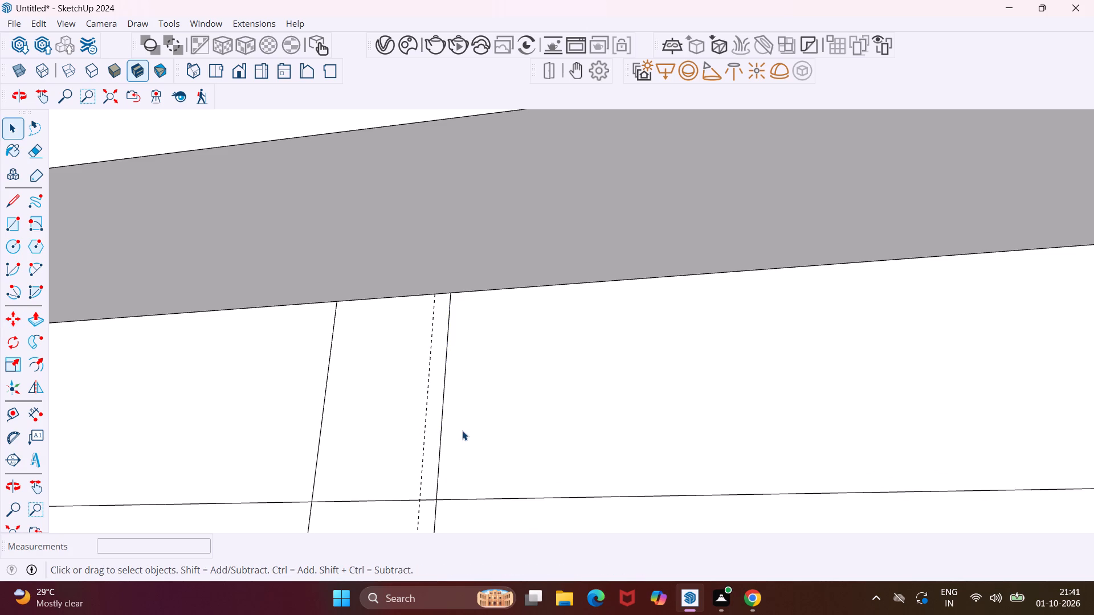
Copy the top edge of the back-wall gap strip nearest the opposite side-wall counter 3/4" down to the middle panel's lowered line.
scroll(368, 450, "down", 12)
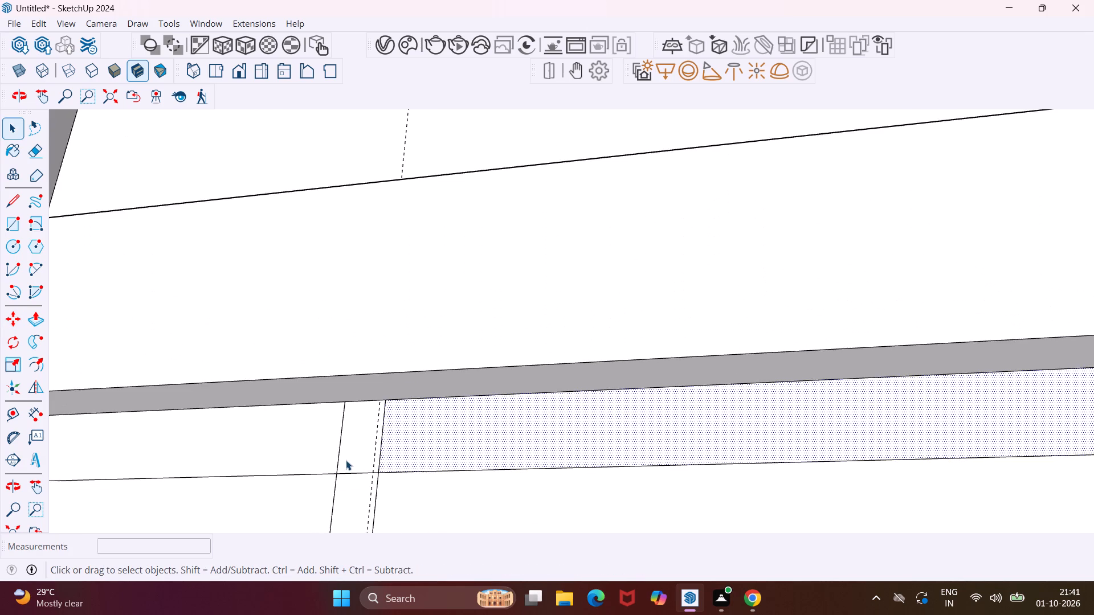
scroll(346, 460, "down", 18)
scroll(346, 460, "down", 7)
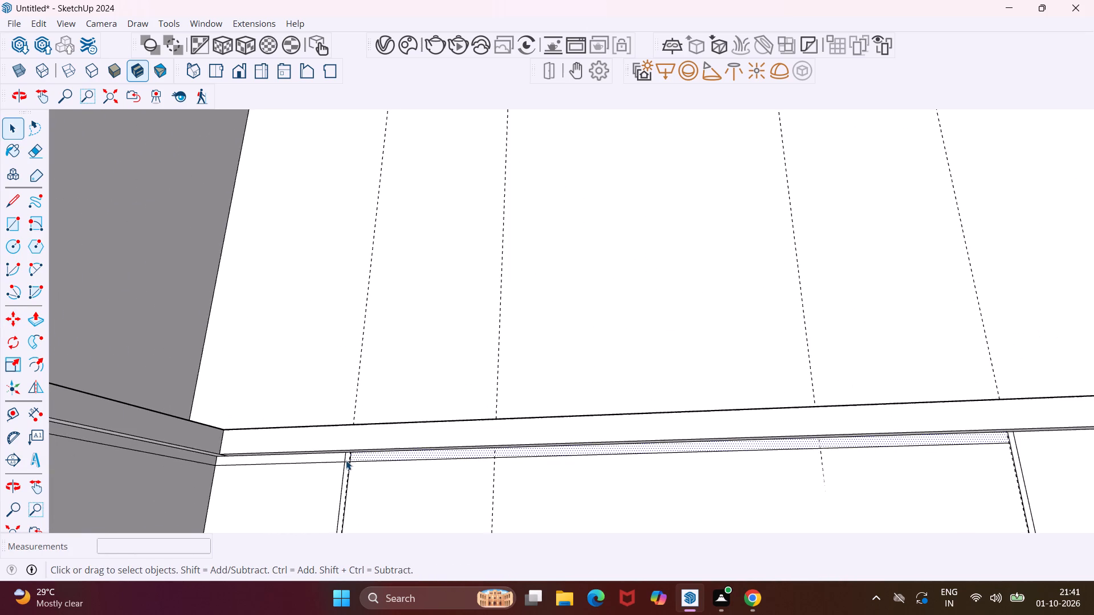
scroll(346, 460, "down", 4)
middle_click_drag(794, 456, 817, 461)
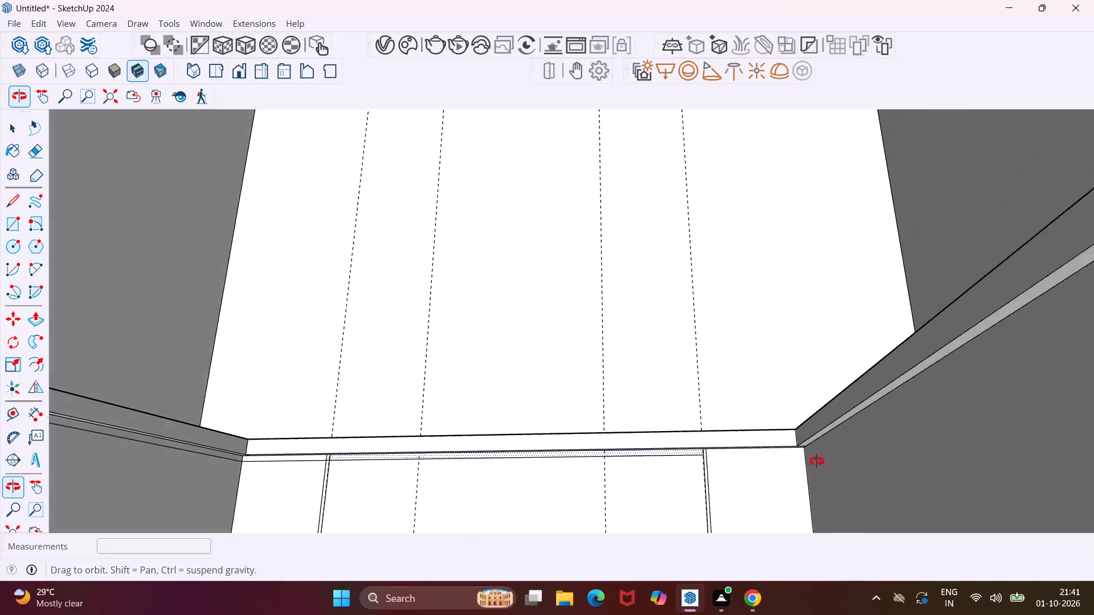
middle_click_drag(817, 461, 881, 469)
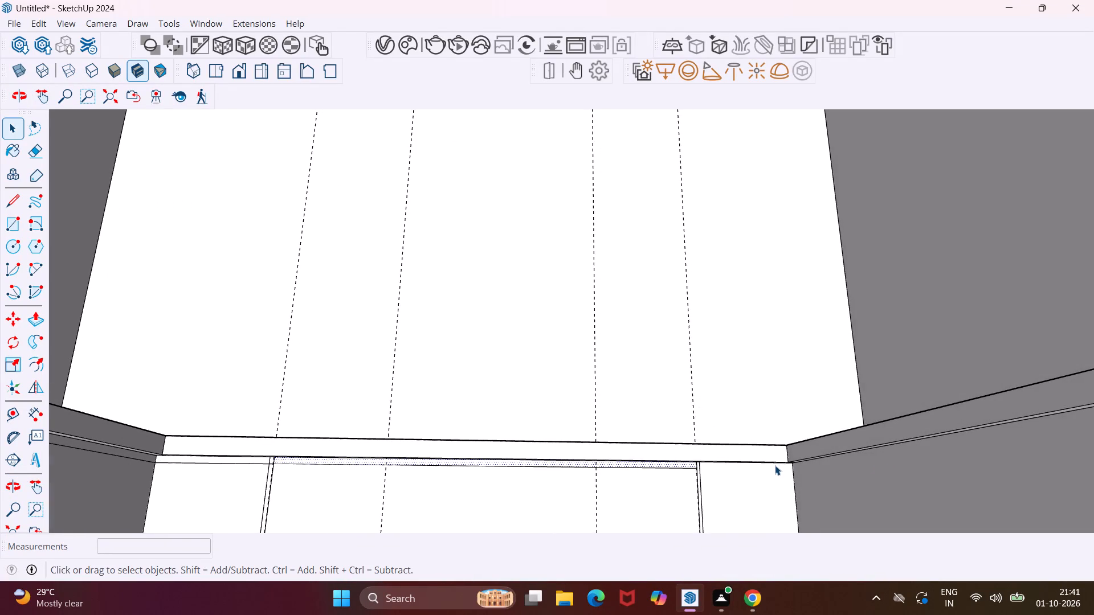
scroll(775, 465, "up", 15)
scroll(427, 454, "up", 2)
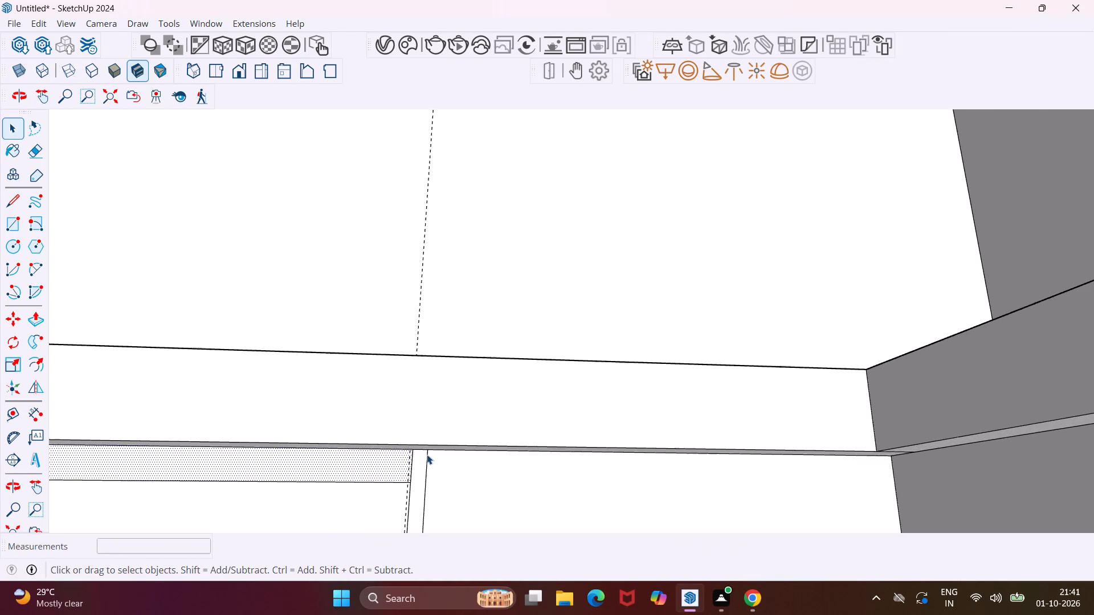
scroll(427, 454, "up", 7)
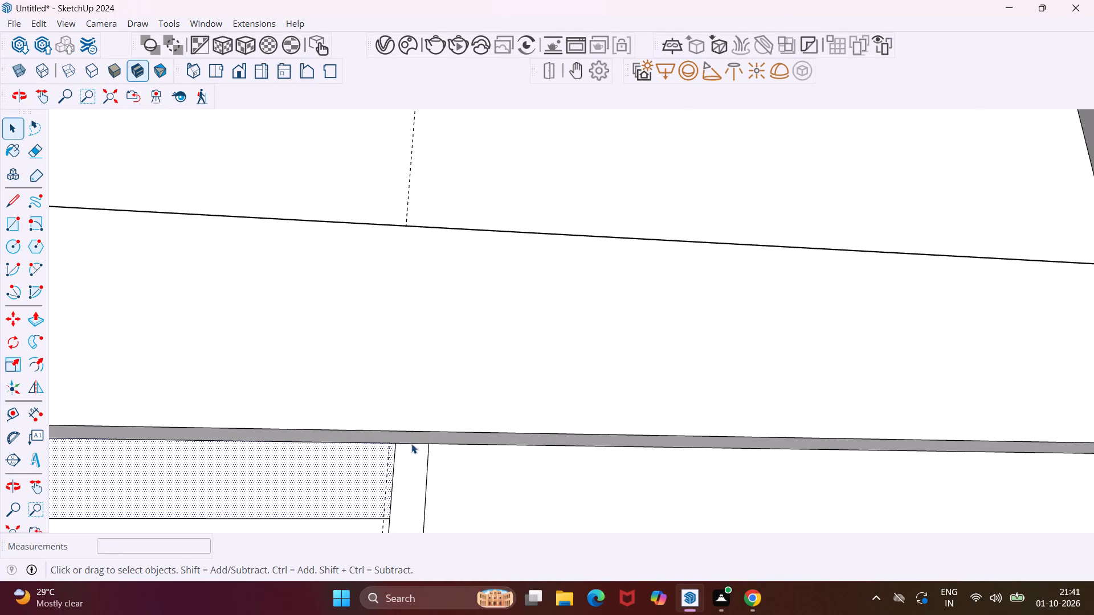
left_click(411, 444)
key("m")
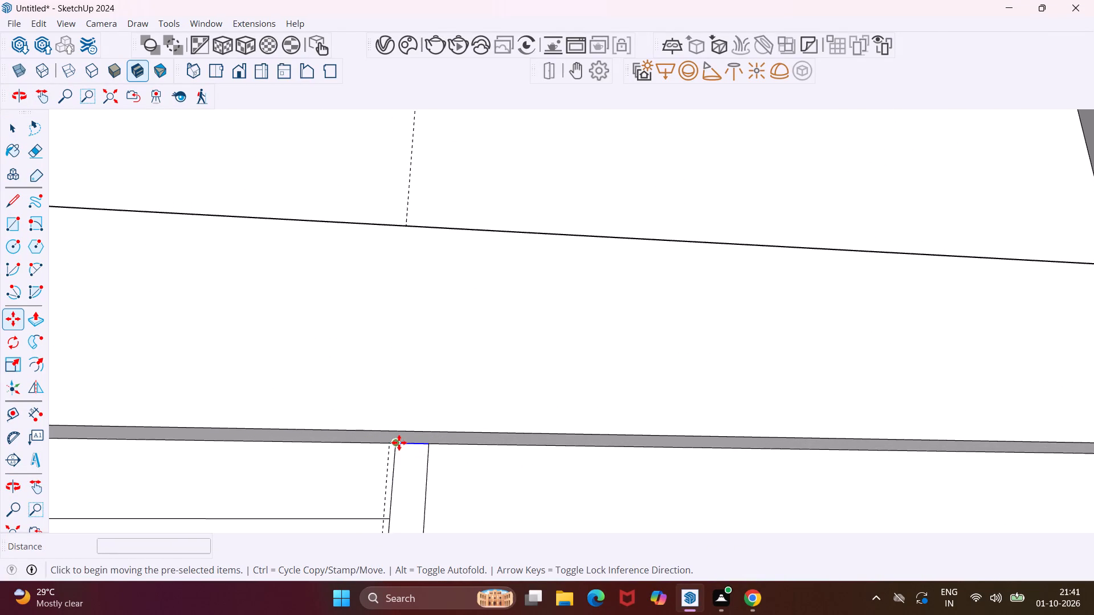
left_click(395, 442)
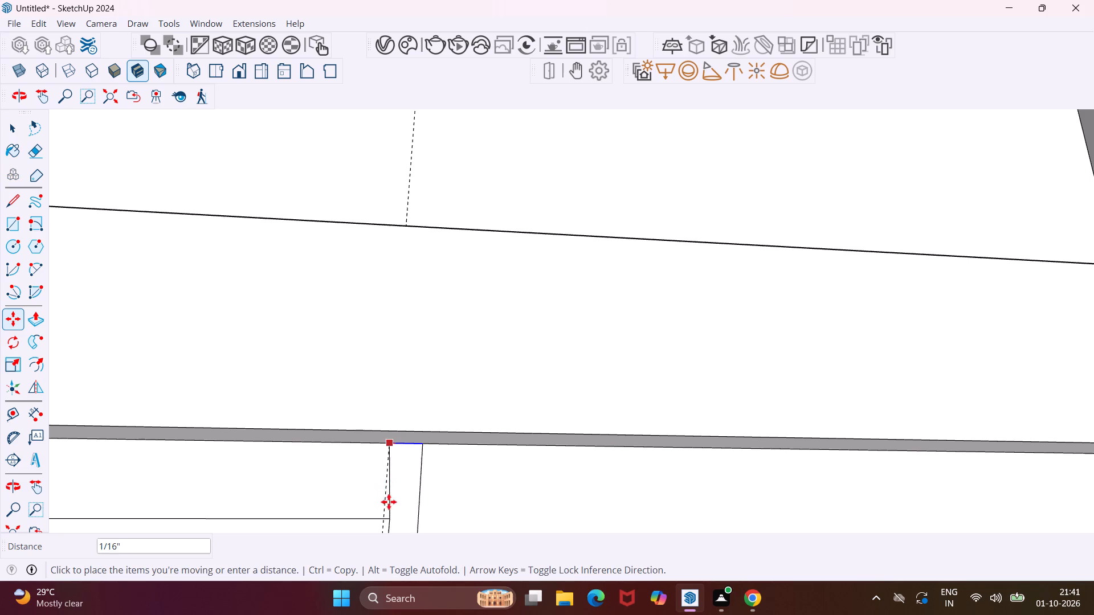
left_click(391, 519)
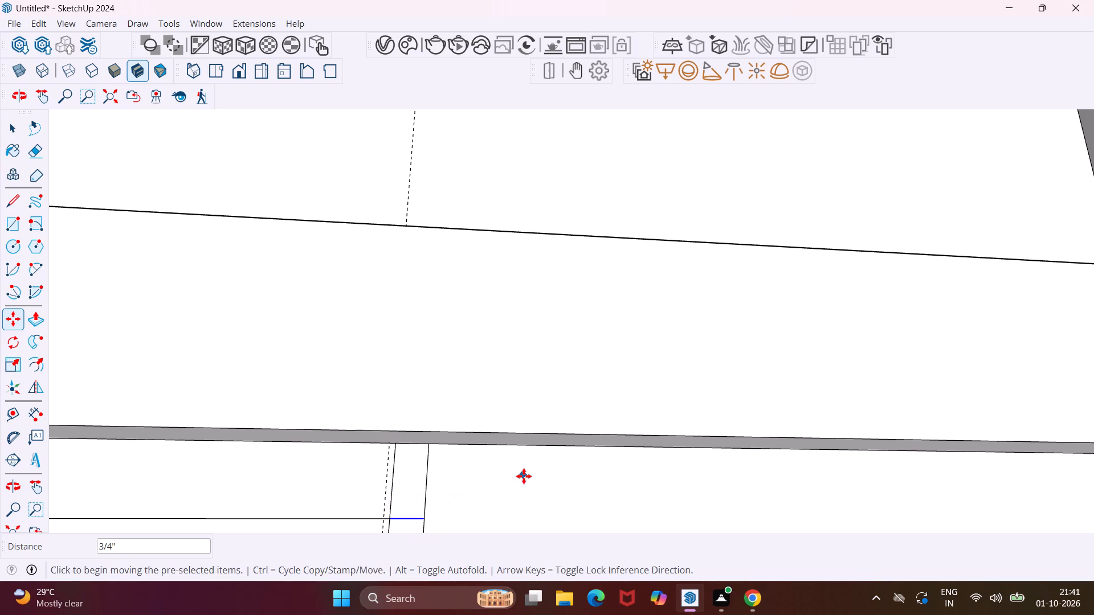
key("Escape")
key("space")
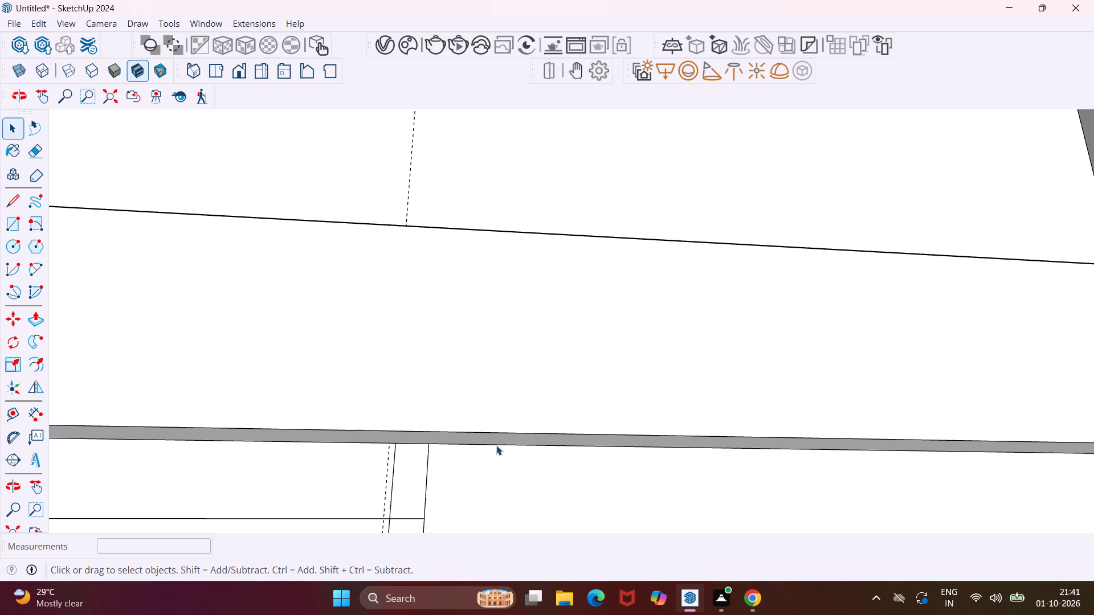
Copy the top edge of the back-wall counter's end panel beside the long side-wall counter down to the adjoining gap strip's lowered line.
left_click(496, 444)
key("m")
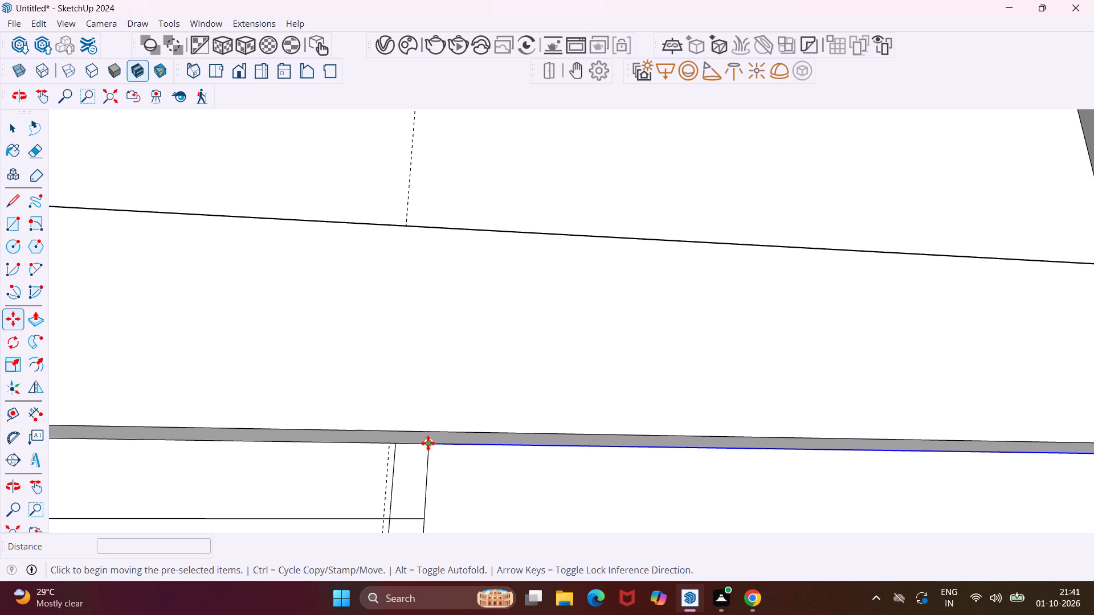
left_click(428, 443)
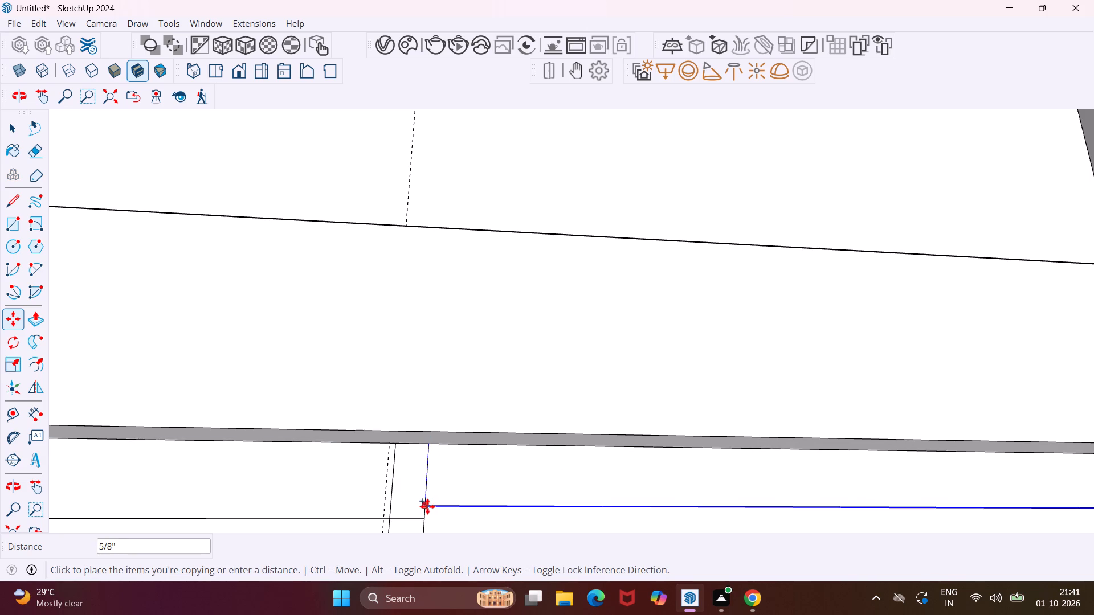
left_click(427, 516)
scroll(415, 491, "down", 5)
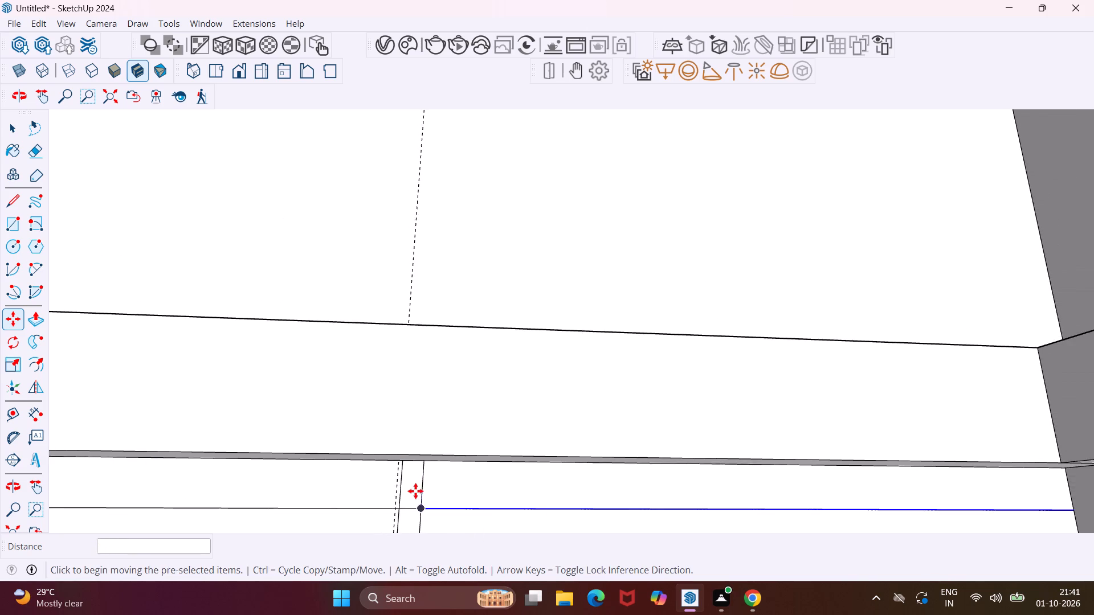
scroll(415, 491, "down", 5)
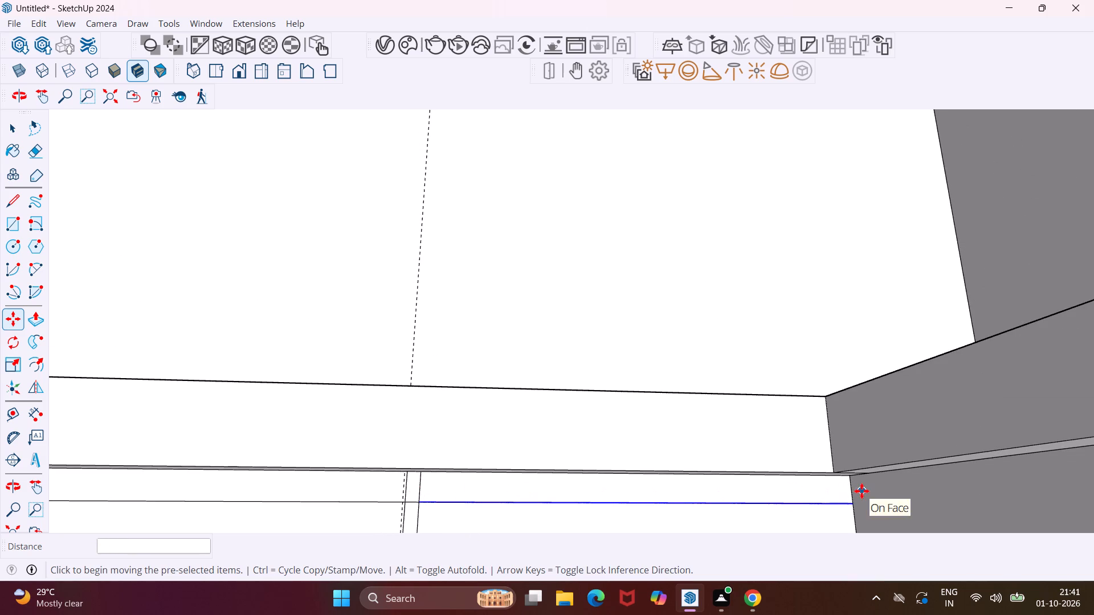
middle_click_drag(862, 491, 932, 481)
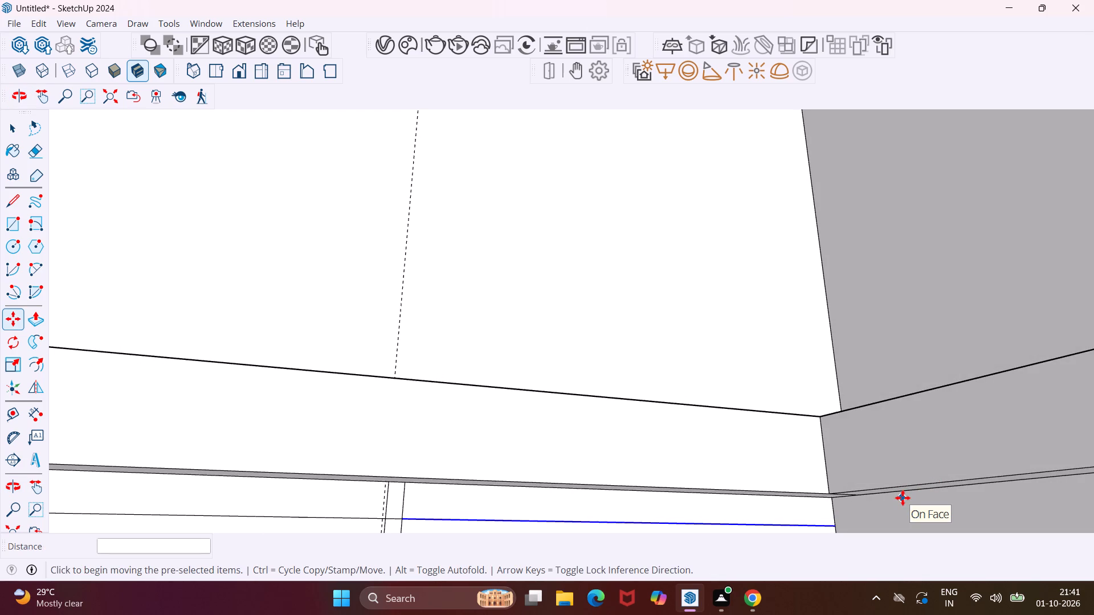
key("Escape")
key("space")
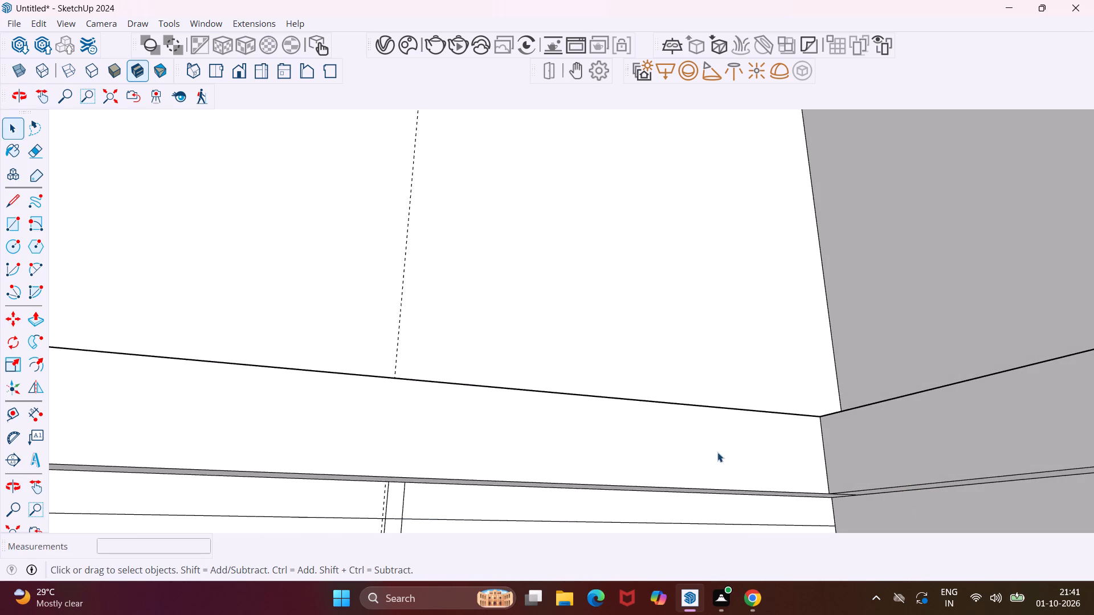
Copy both segments of the long side-wall counter front's top edge 0.75" down, continuing the back-wall counter's lowered line.
scroll(717, 452, "down", 11)
scroll(652, 439, "down", 9)
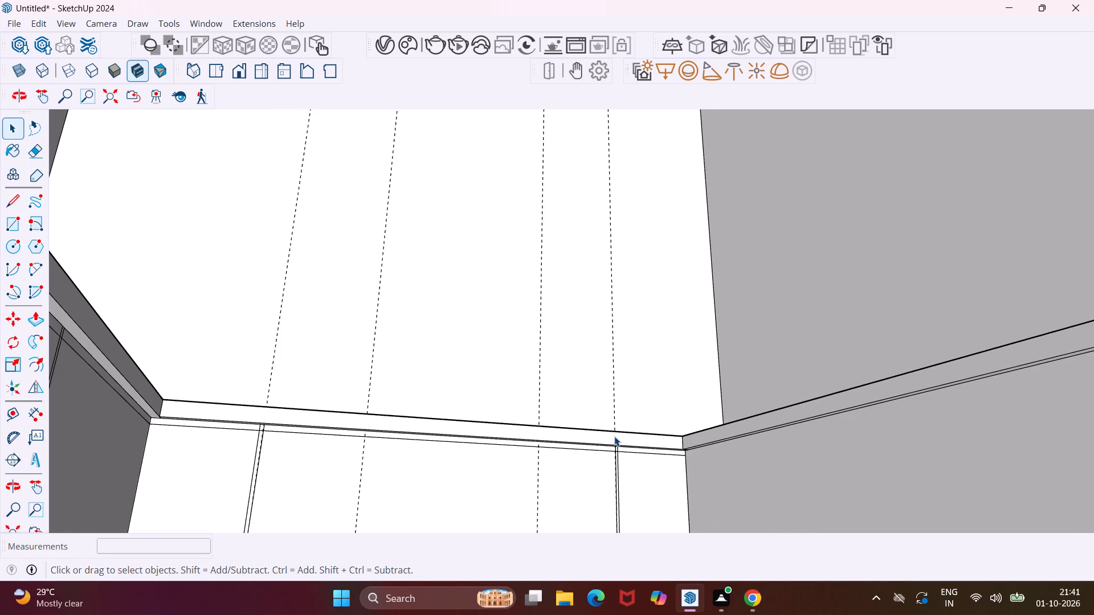
middle_click_drag(939, 425, 912, 432)
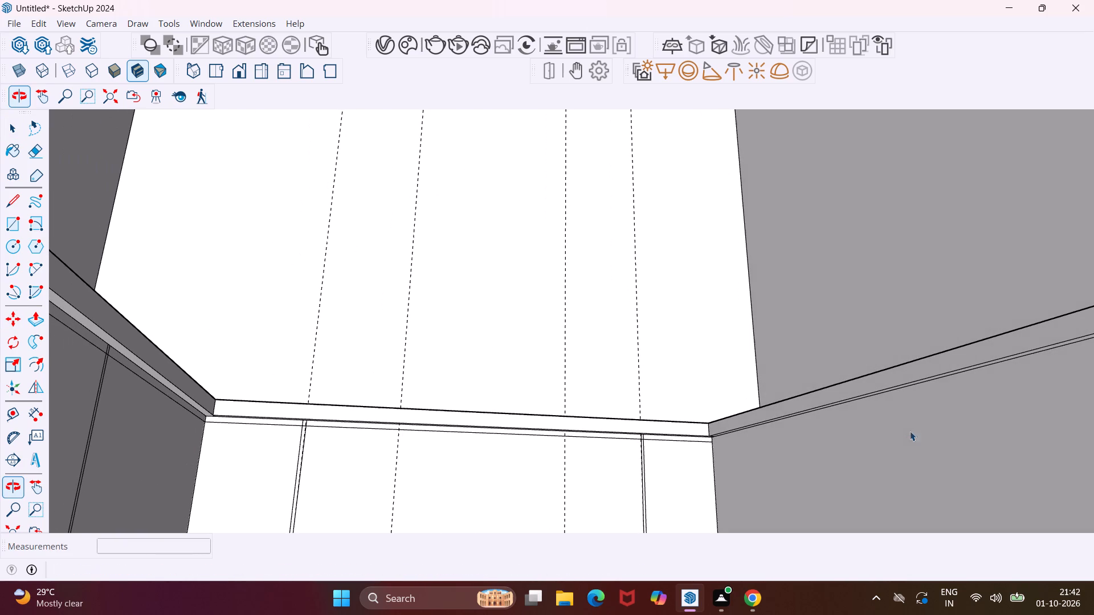
scroll(809, 424, "up", 10)
middle_click_drag(809, 424, 848, 418)
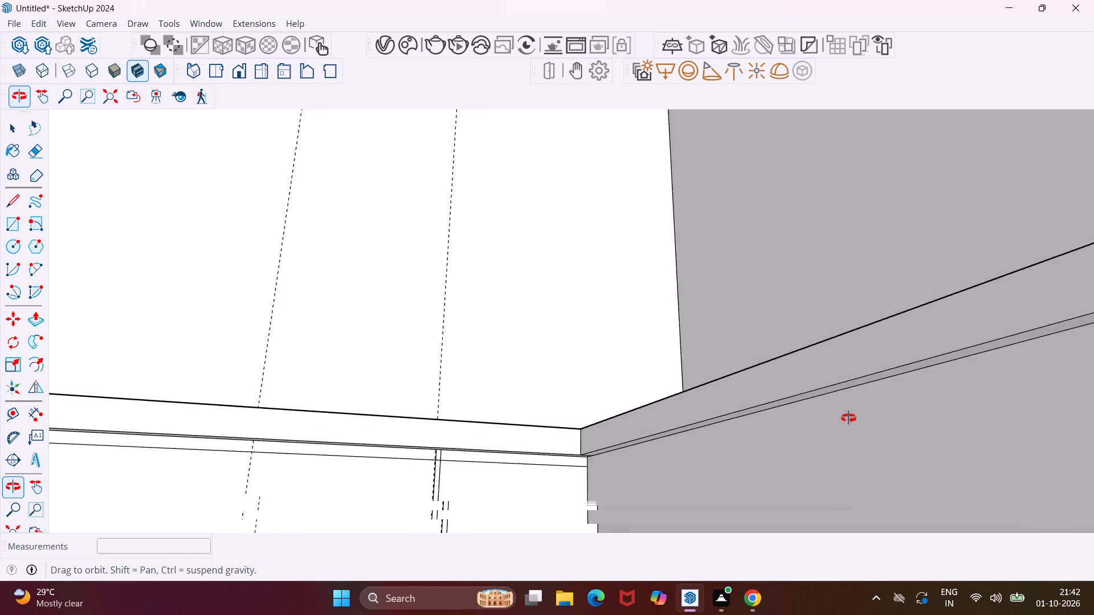
middle_click_drag(848, 418, 937, 407)
scroll(495, 470, "up", 2)
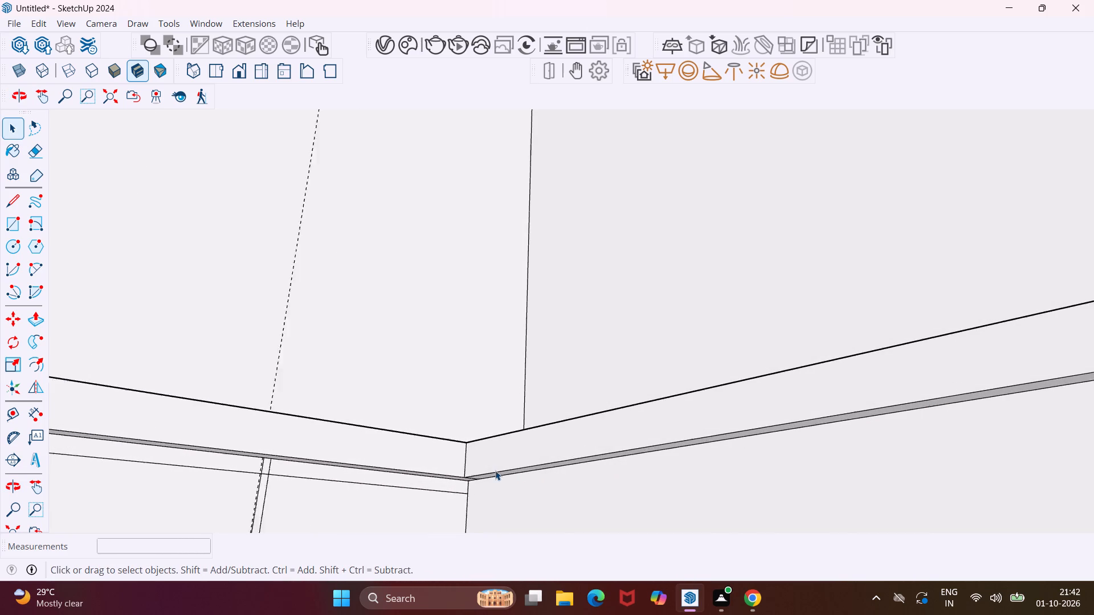
scroll(495, 470, "up", 8)
left_click(497, 482)
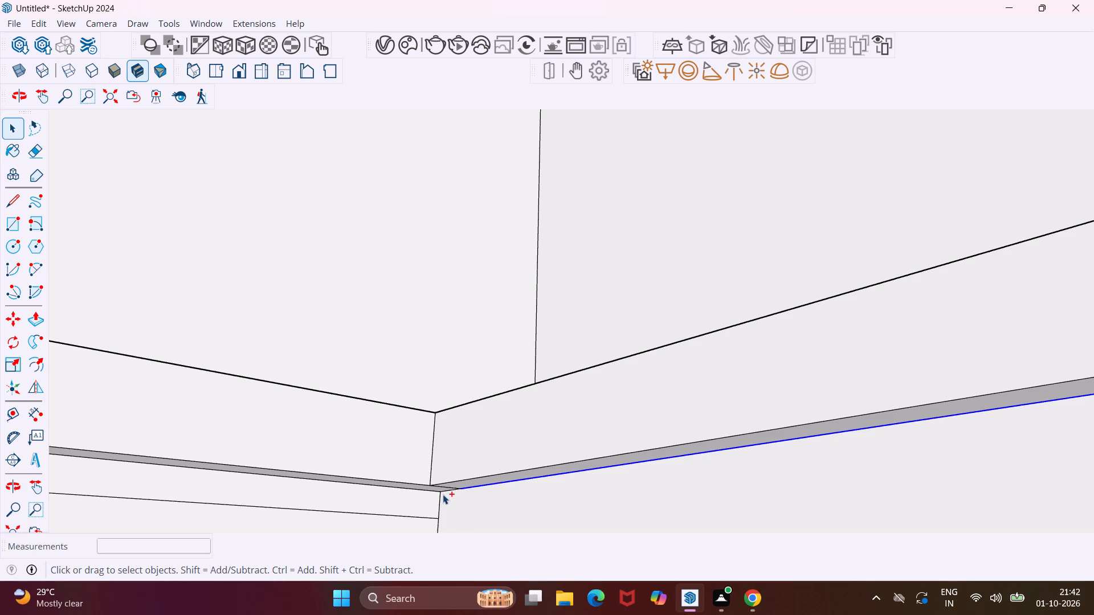
scroll(441, 489, "up", 12, "ctrl")
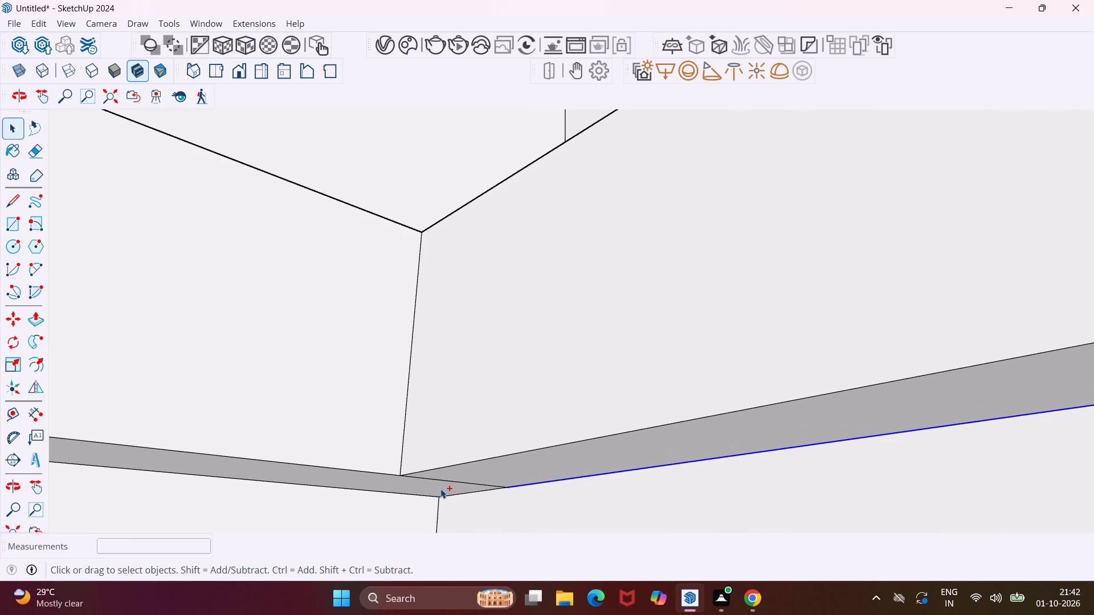
left_click(459, 493, "ctrl")
scroll(455, 493, "down", 2)
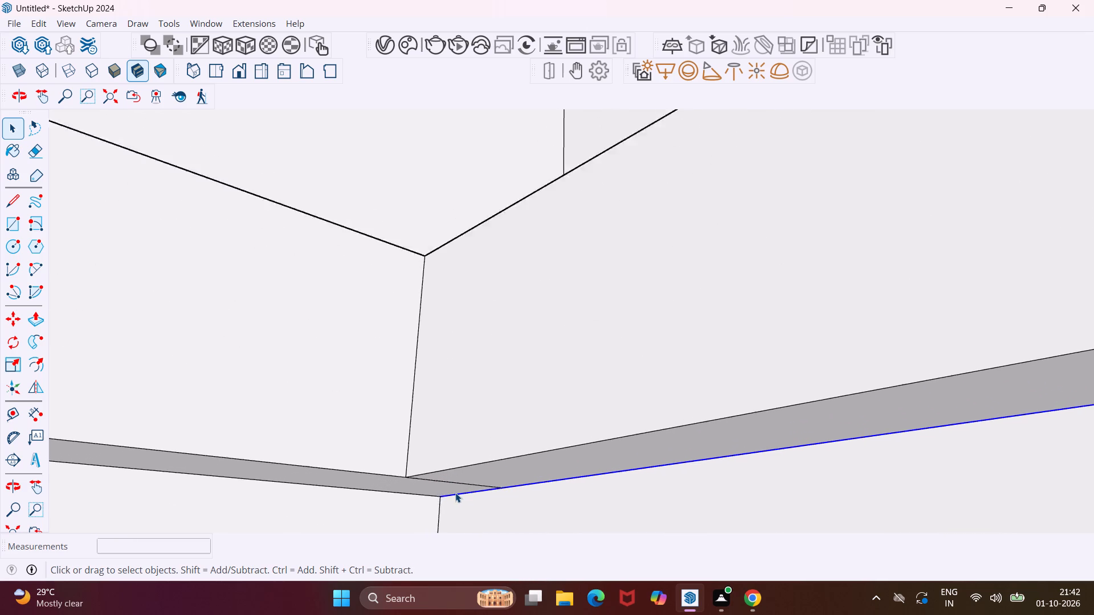
scroll(455, 493, "down", 8)
key("m")
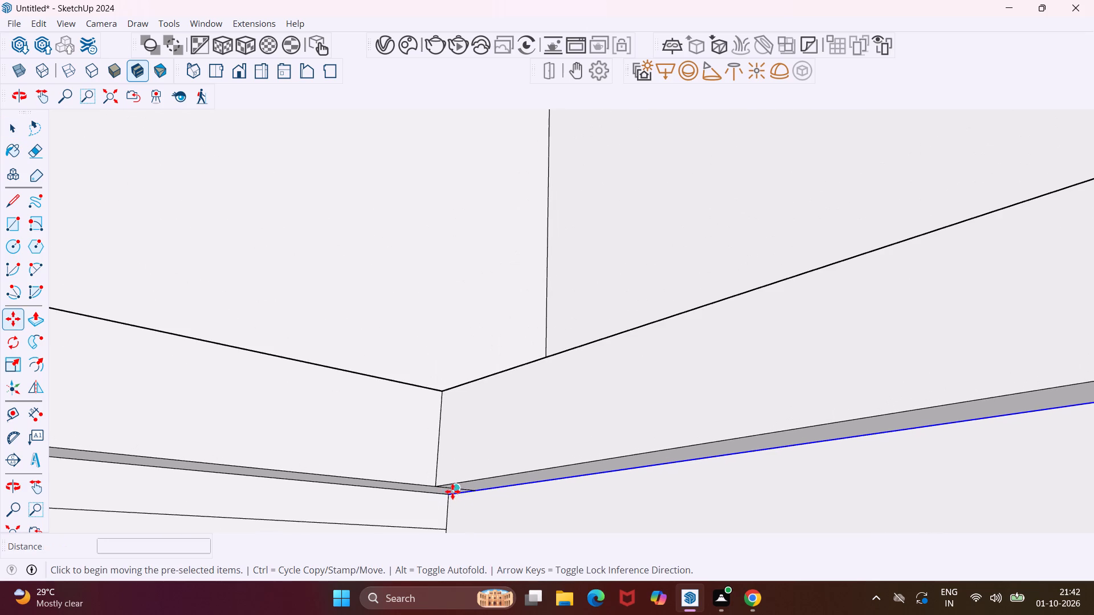
scroll(447, 496, "up", 12)
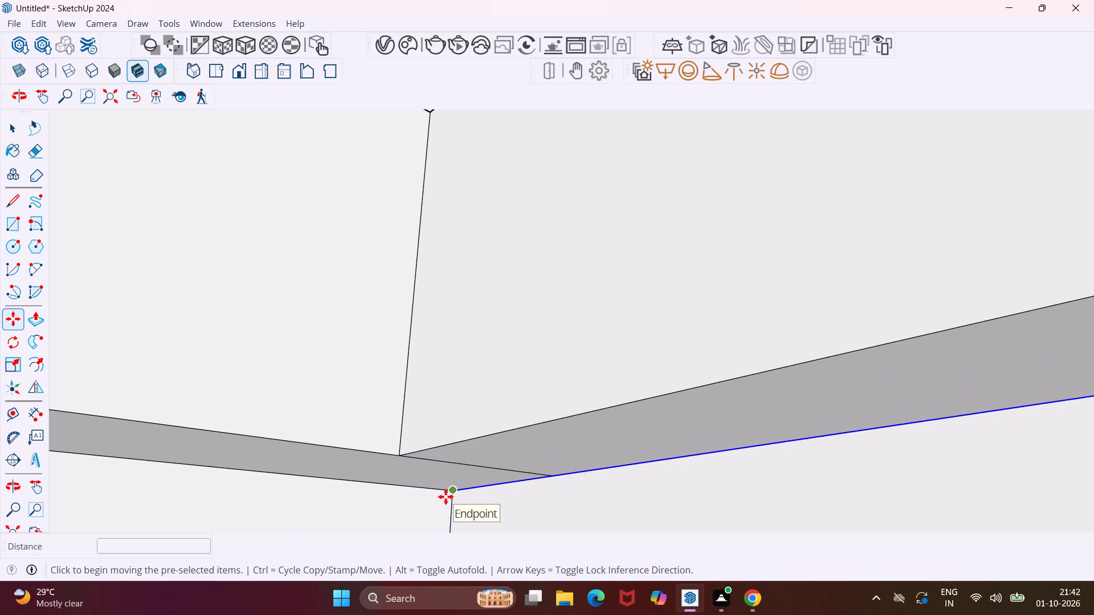
left_click(451, 492)
scroll(452, 502, "down", 11)
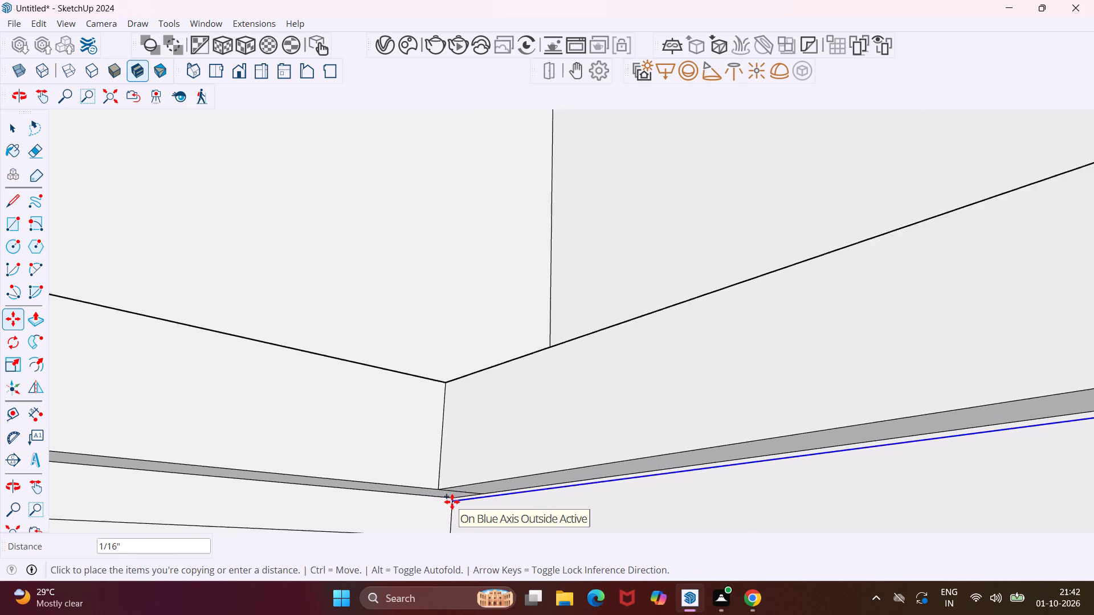
scroll(452, 502, "down", 2)
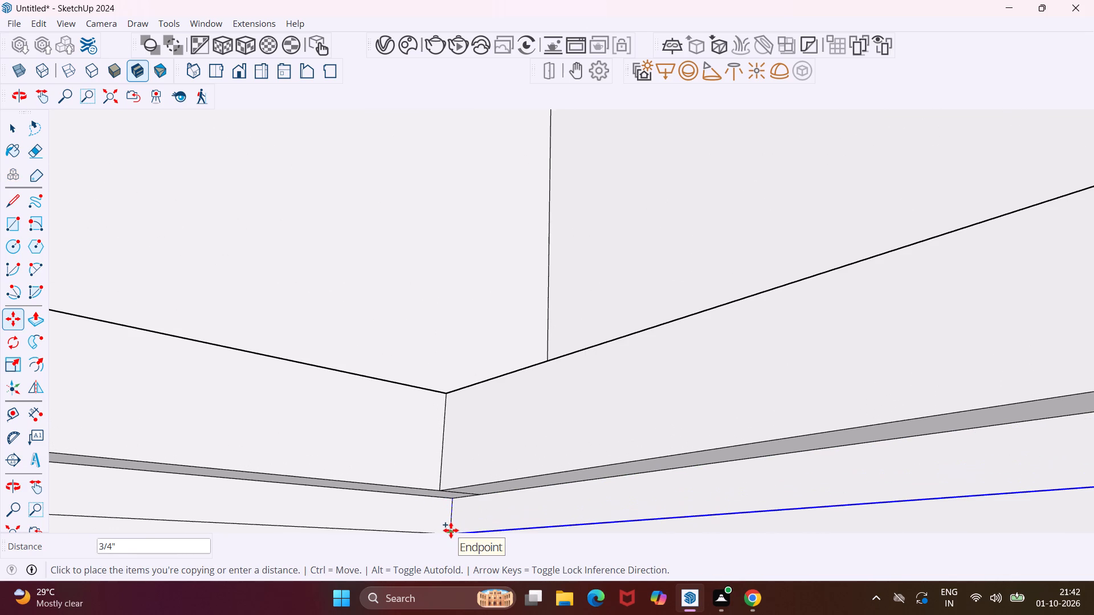
middle_click_drag(451, 531, 450, 531)
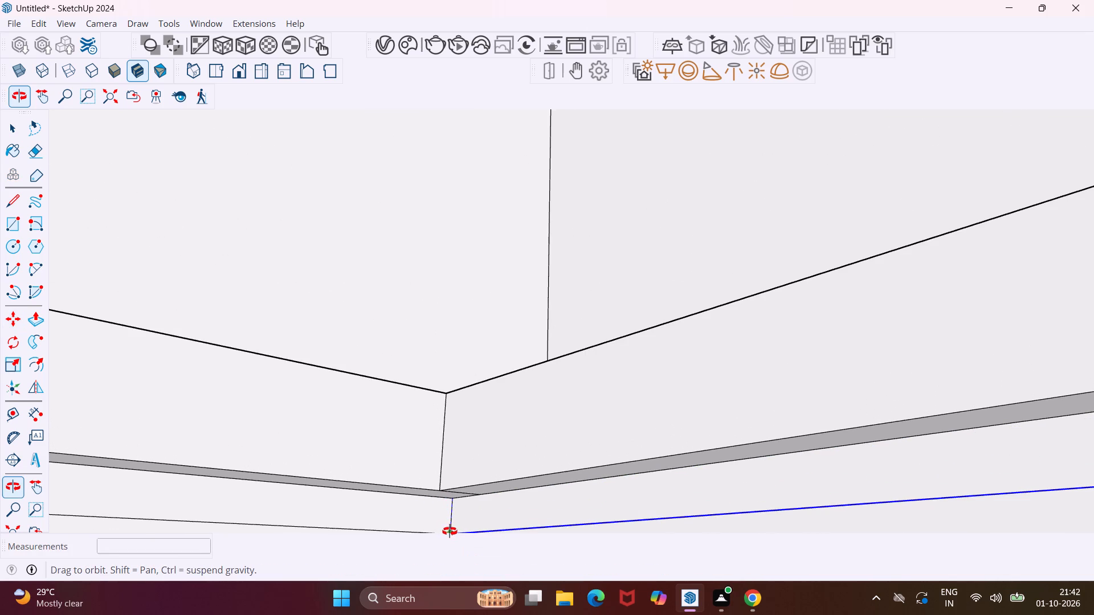
middle_click_drag(450, 531, 438, 535)
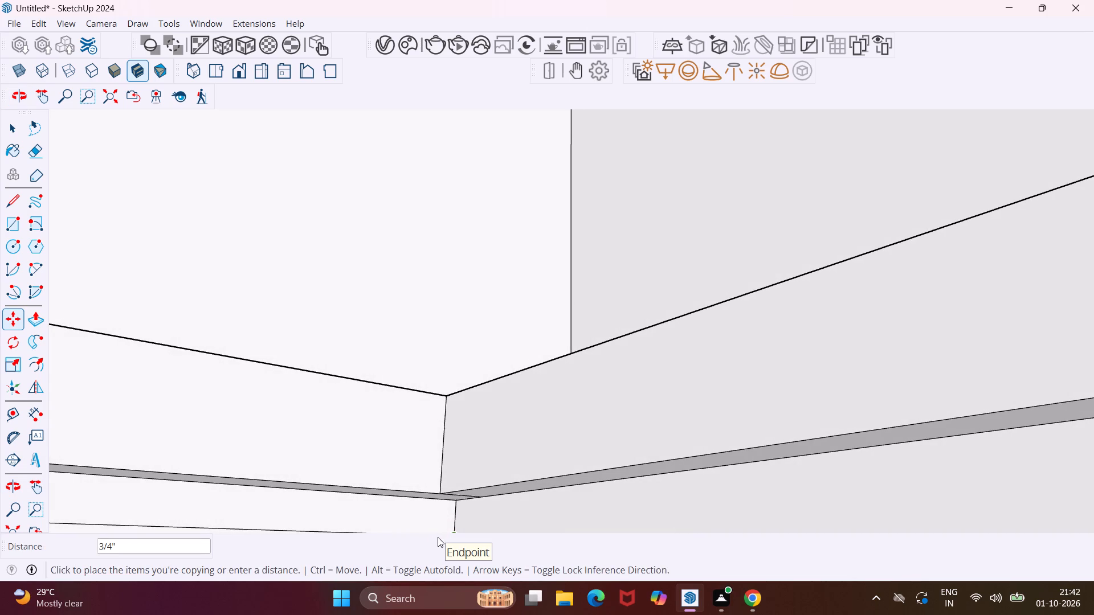
type(".75\"")
key("Return")
key("Escape")
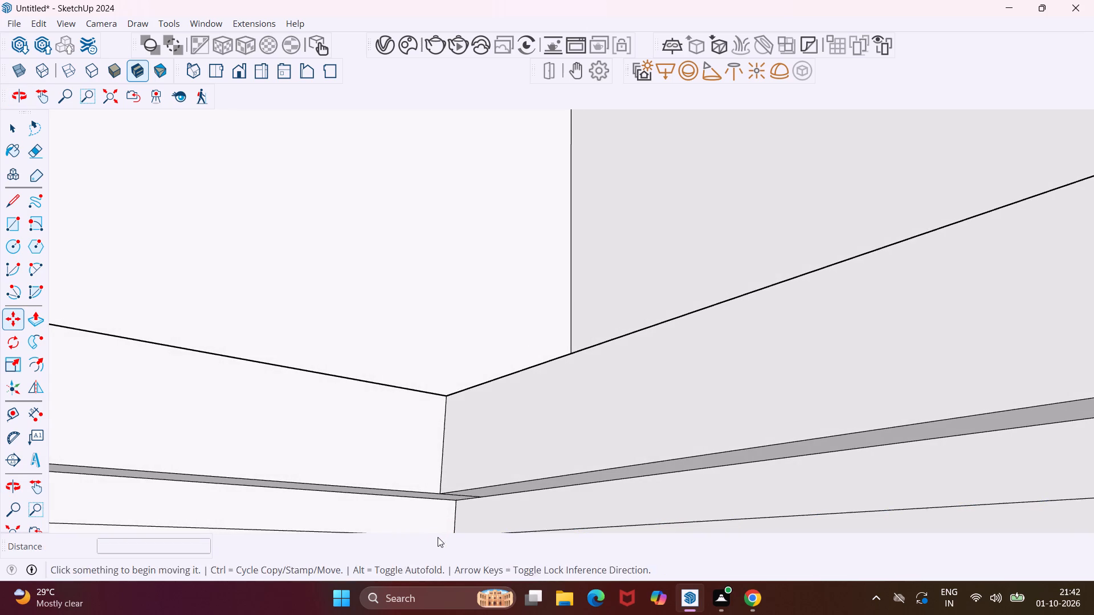
key("space")
Erase the two vertical gap-strip segments above the lowered line on the short side-wall counter's front.
scroll(440, 512, "down", 5)
scroll(451, 450, "down", 9)
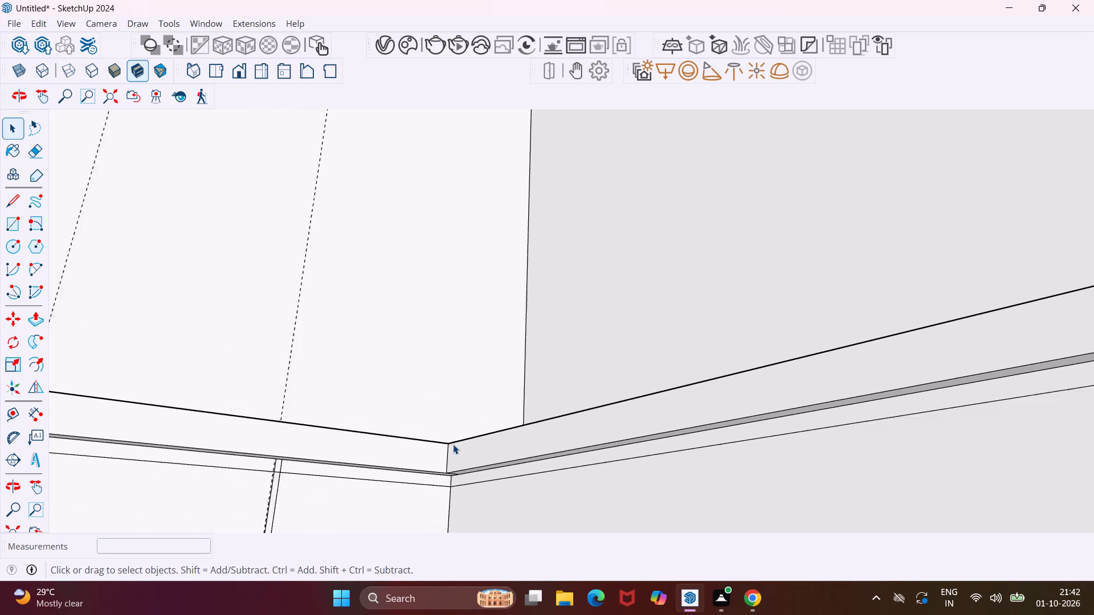
scroll(453, 444, "down", 2)
scroll(622, 455, "down", 6)
middle_click_drag(729, 445, 602, 506)
scroll(564, 476, "down", 5)
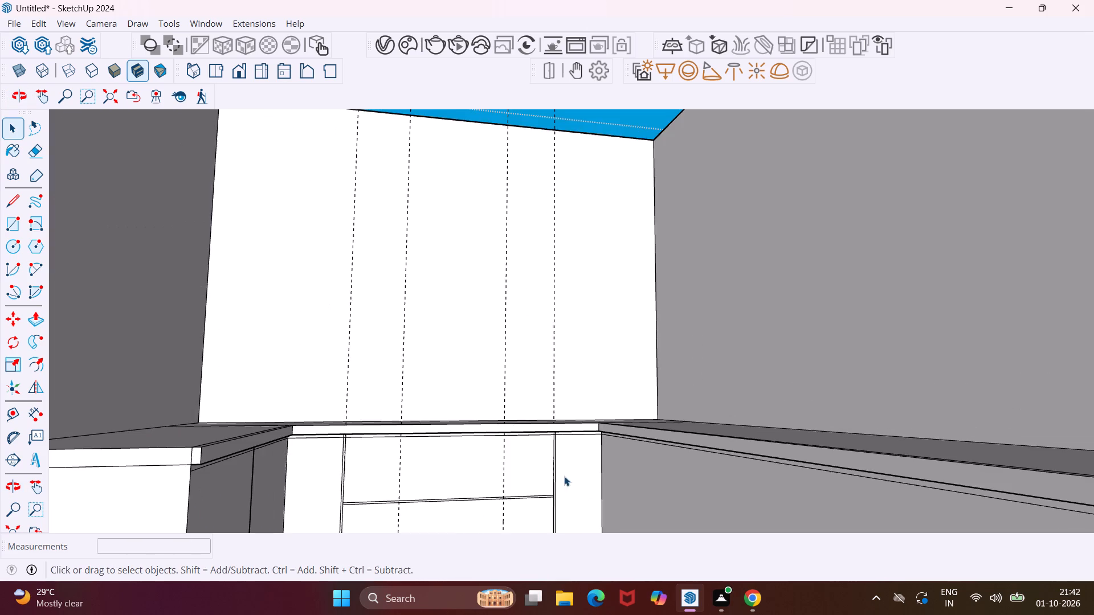
scroll(560, 475, "down", 4)
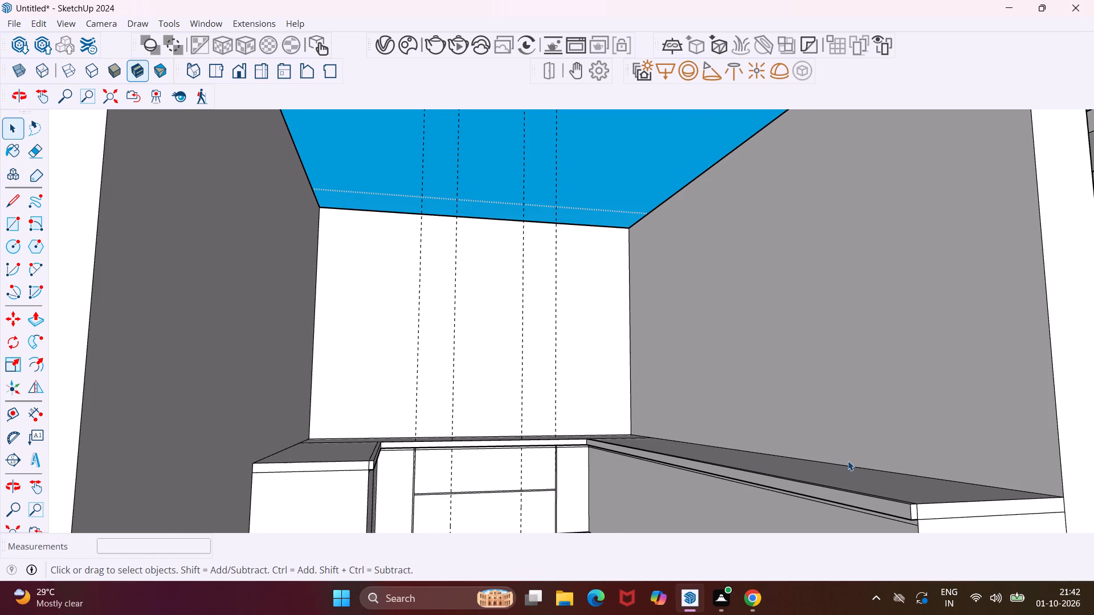
scroll(848, 461, "down", 3)
middle_click_drag(866, 496, 876, 483)
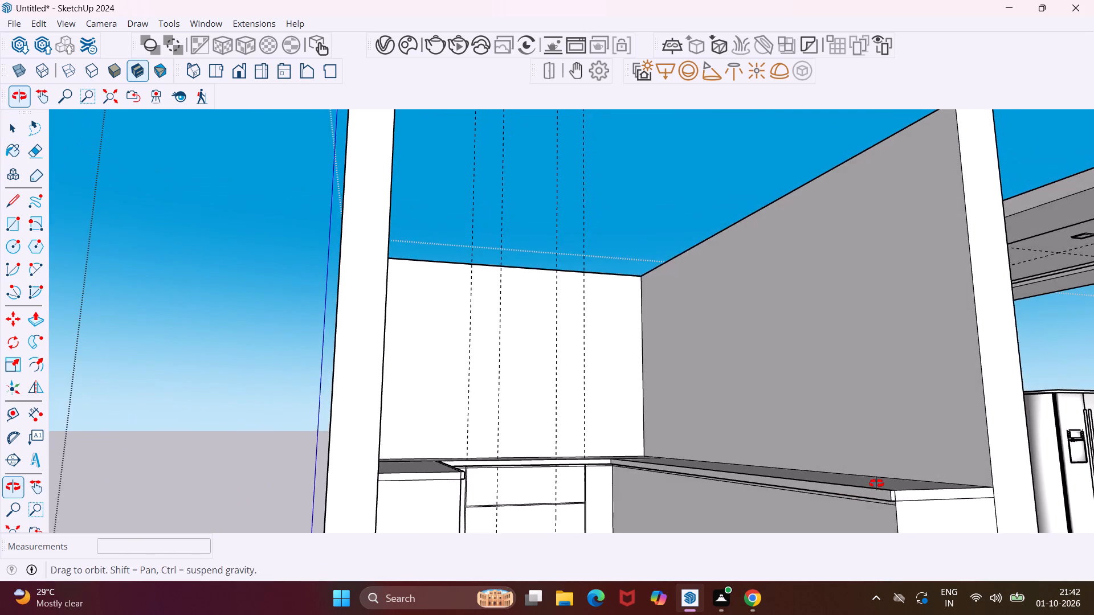
middle_click_drag(876, 483, 692, 468)
scroll(675, 469, "up", 5)
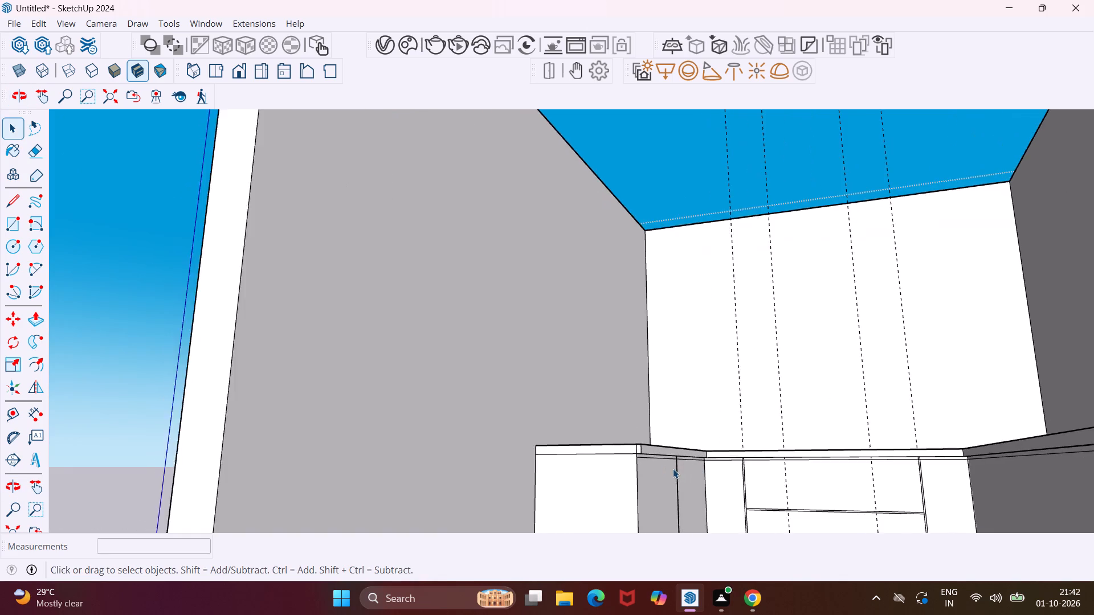
scroll(673, 469, "up", 8)
middle_click_drag(700, 450, 655, 459)
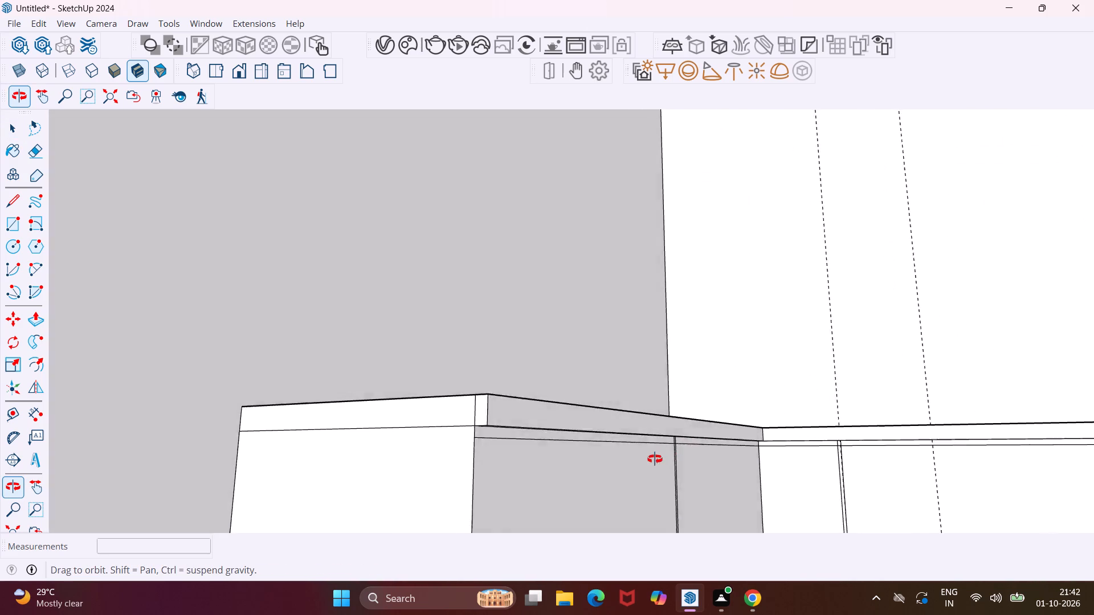
middle_click_drag(655, 459, 648, 461)
scroll(671, 449, "up", 16)
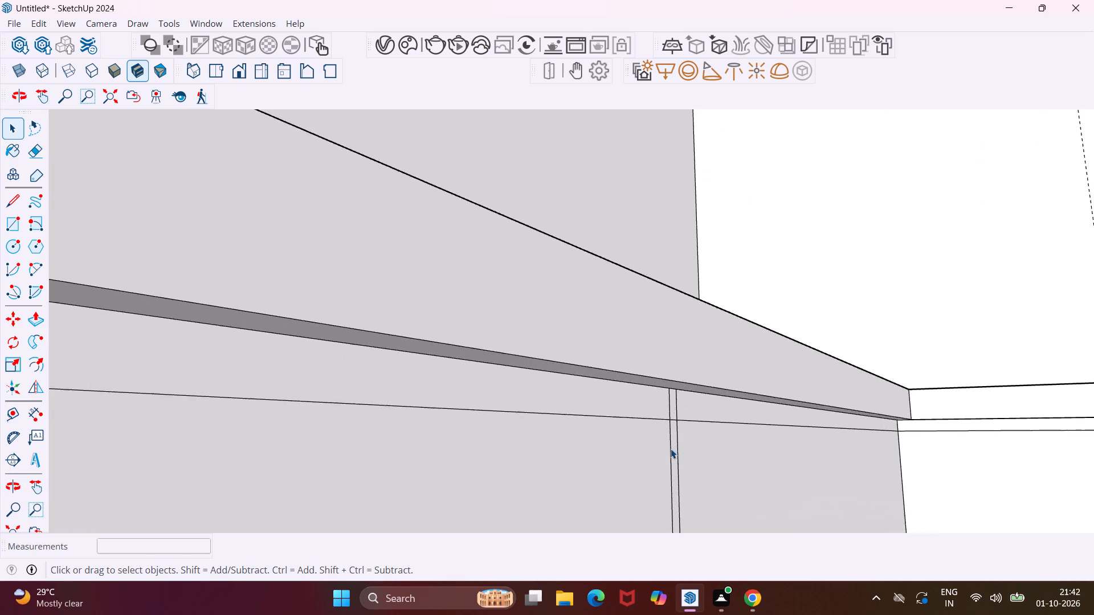
scroll(671, 449, "up", 3)
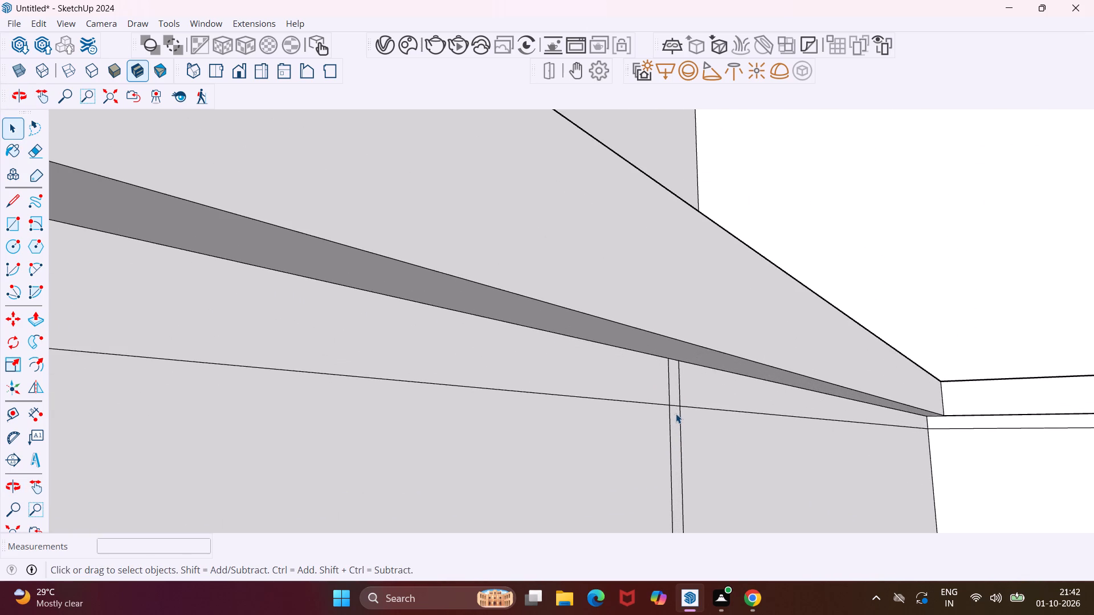
key("e")
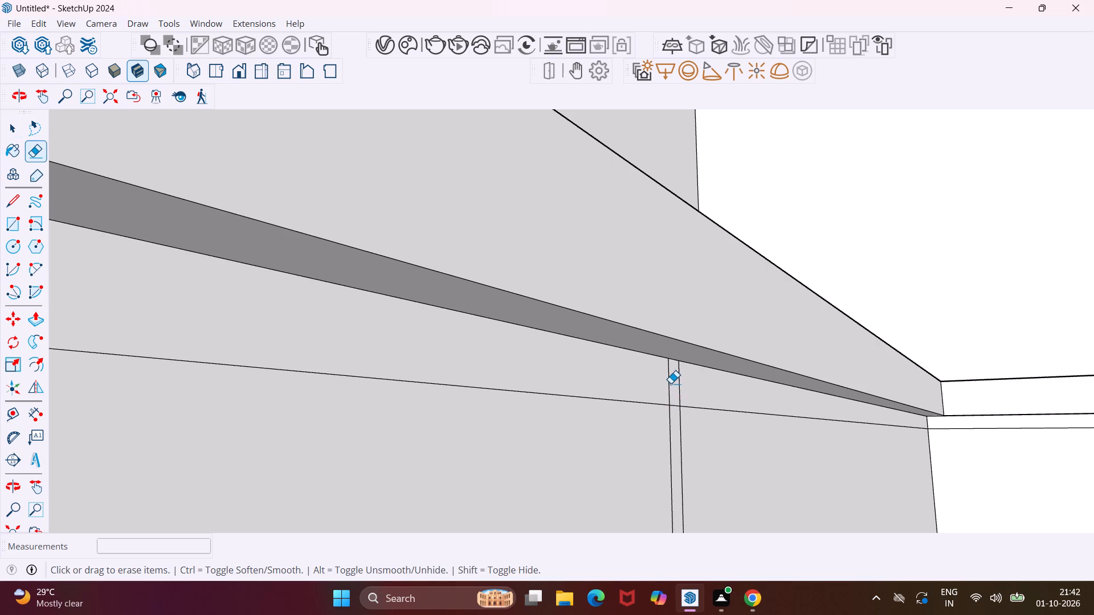
left_click(670, 382)
left_click(680, 386)
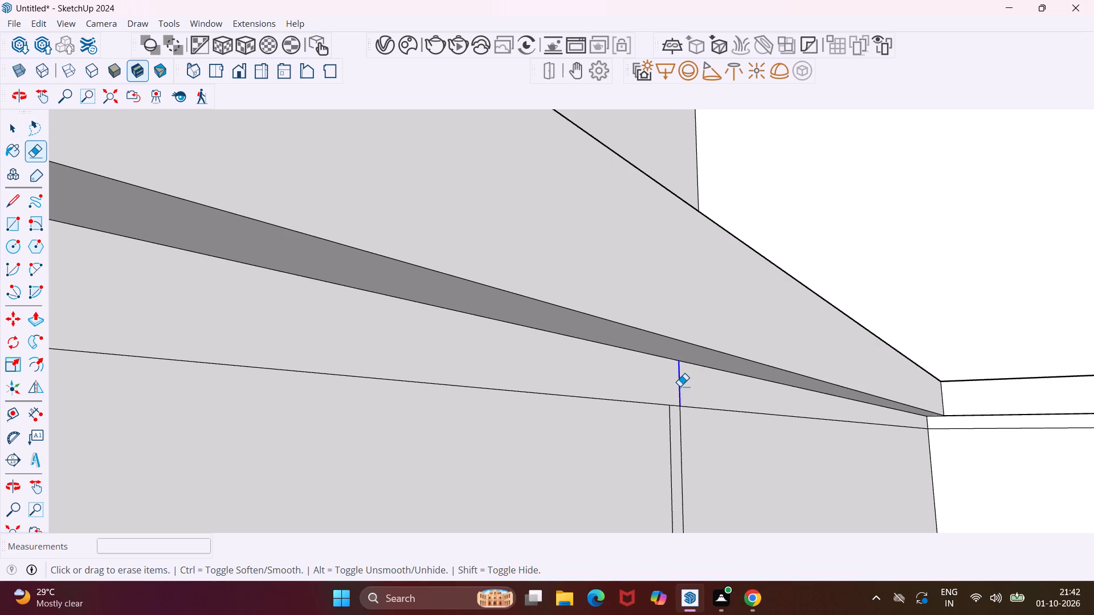
Erase the guide line and both vertical segments above the lowered line at the back-wall gap strip nearest the short side-wall counter.
scroll(871, 416, "down", 5)
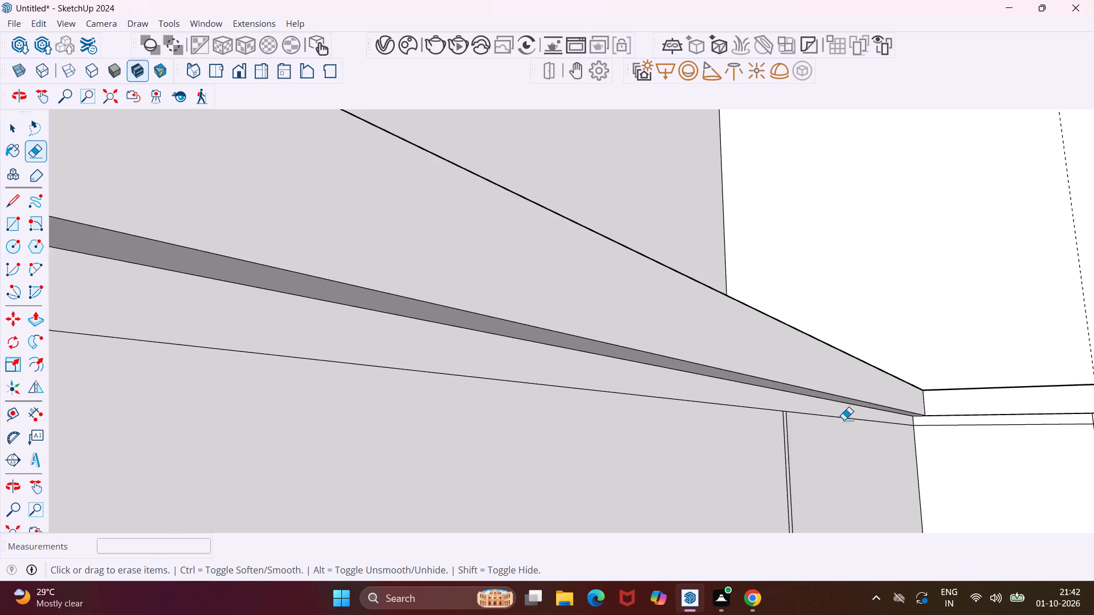
scroll(819, 423, "down", 10)
scroll(983, 412, "up", 2)
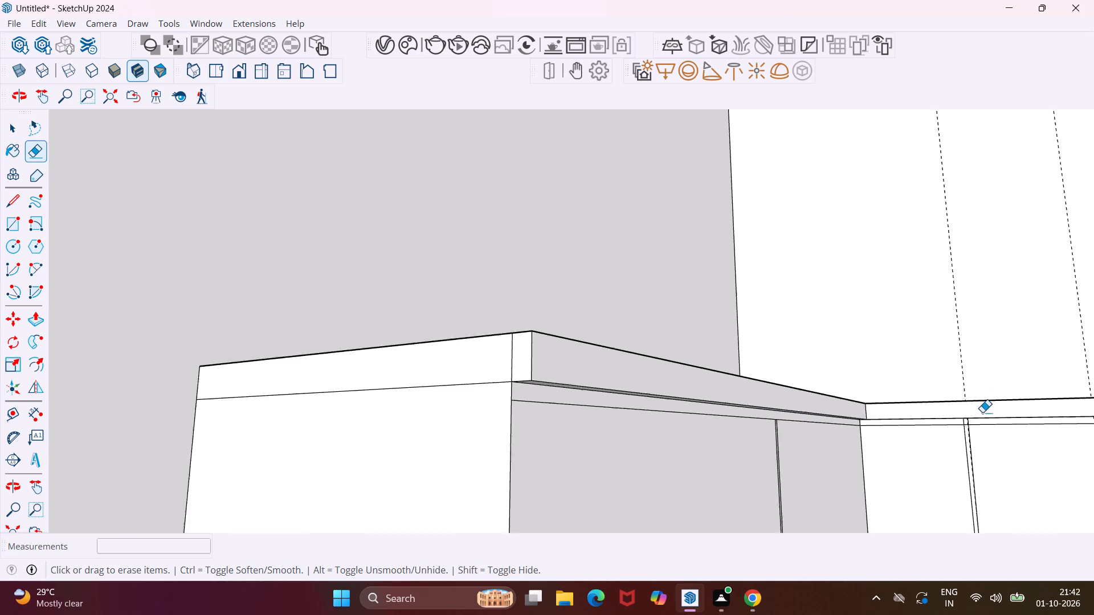
scroll(982, 412, "up", 20)
scroll(982, 412, "up", 3)
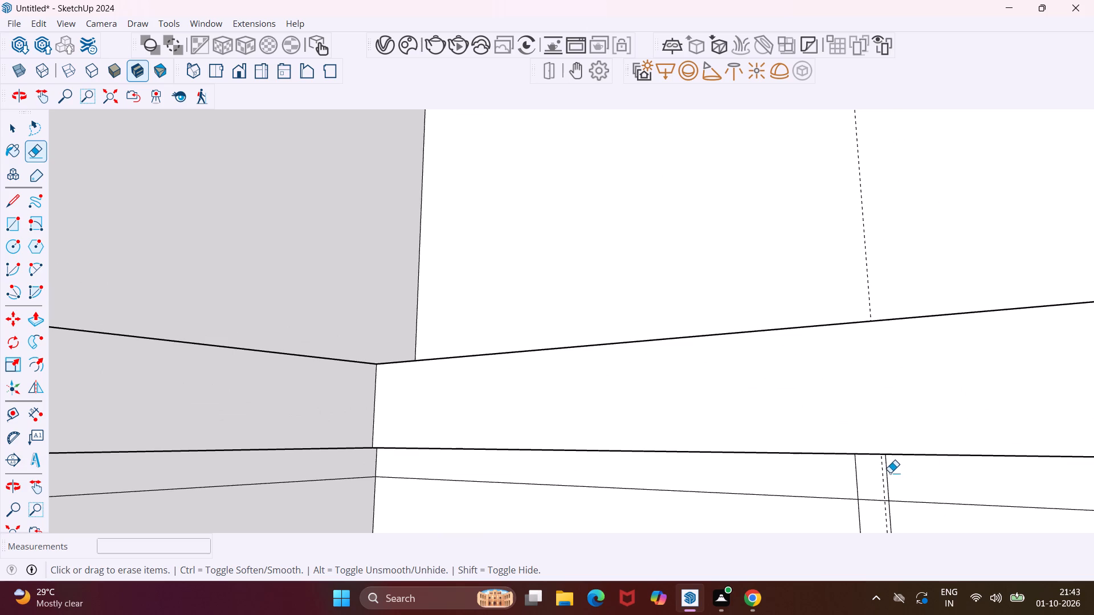
left_click(885, 471)
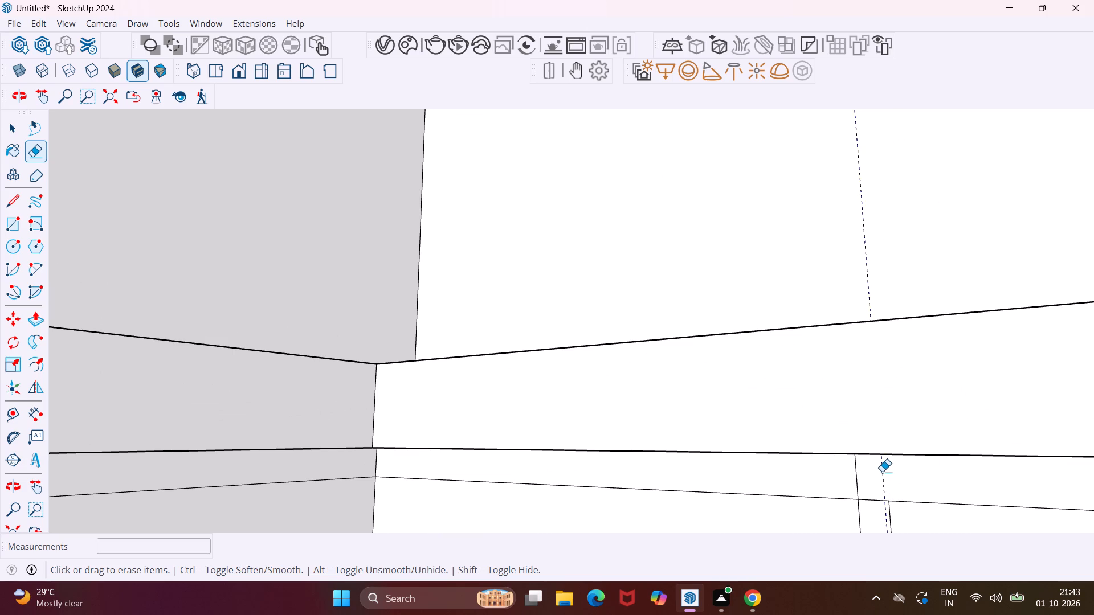
left_click(882, 471)
left_click(855, 480)
scroll(820, 455, "down", 8)
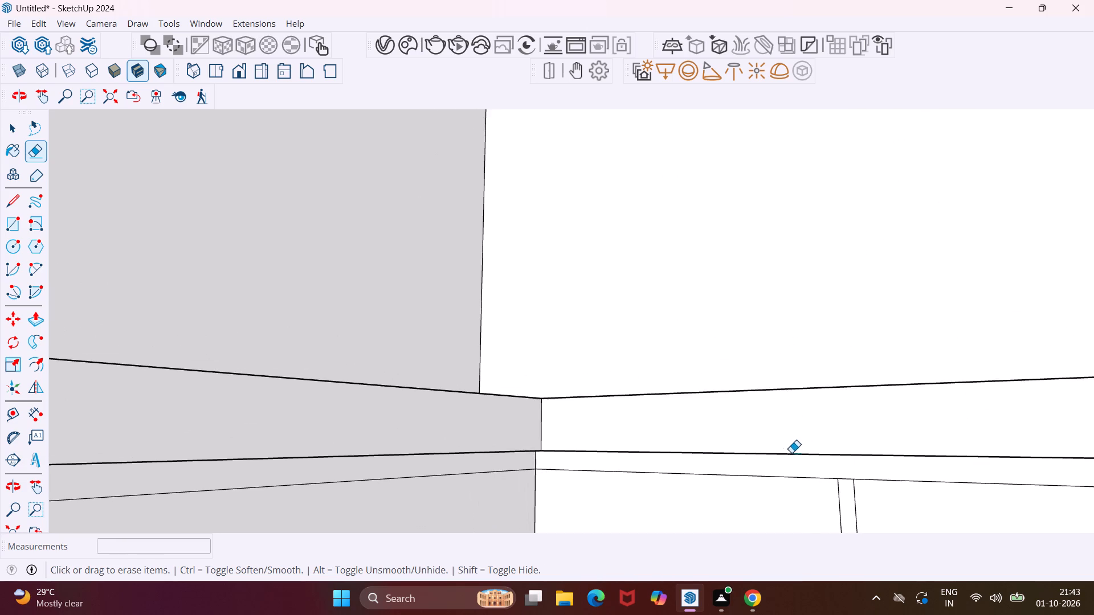
Erase the three remaining vertical guide lines running across the back wall and the back-wall counter front.
scroll(784, 451, "down", 18)
scroll(765, 452, "down", 3)
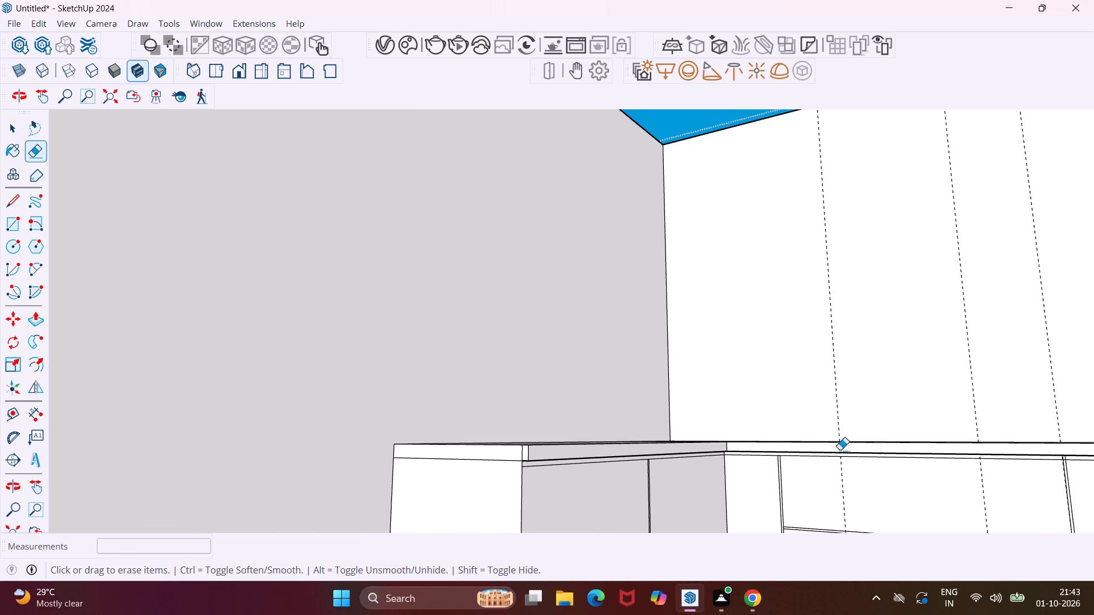
left_click_drag(988, 400, 940, 407)
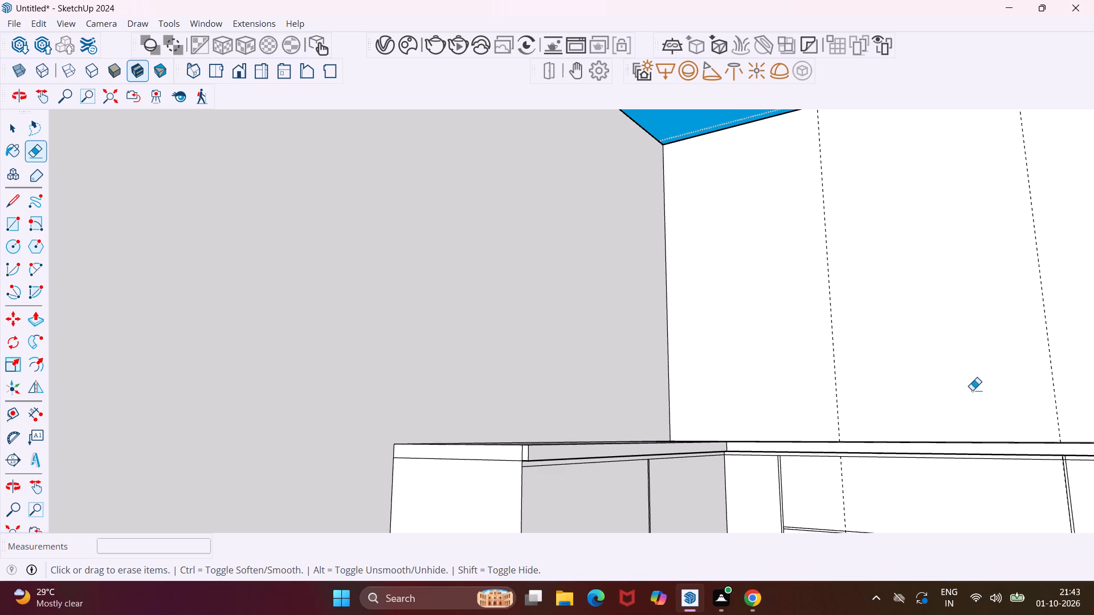
left_click_drag(860, 384, 810, 395)
left_click_drag(1056, 359, 1020, 376)
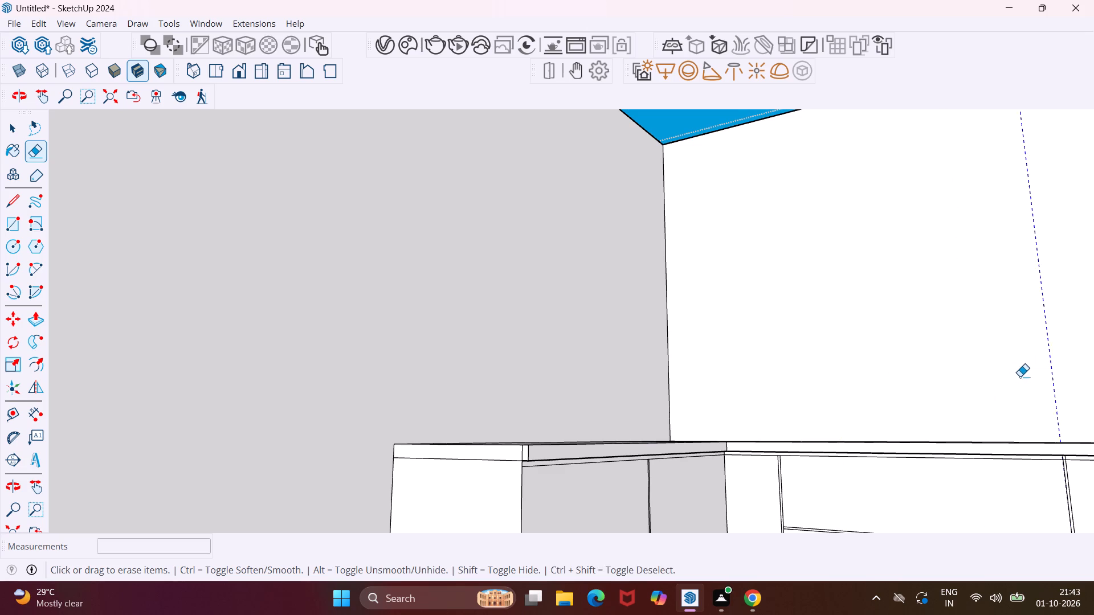
left_click_drag(1020, 376, 1017, 377)
Erase the two vertical segments above the lowered line at the back-wall gap strip nearest the long side-wall counter.
scroll(971, 369, "down", 7)
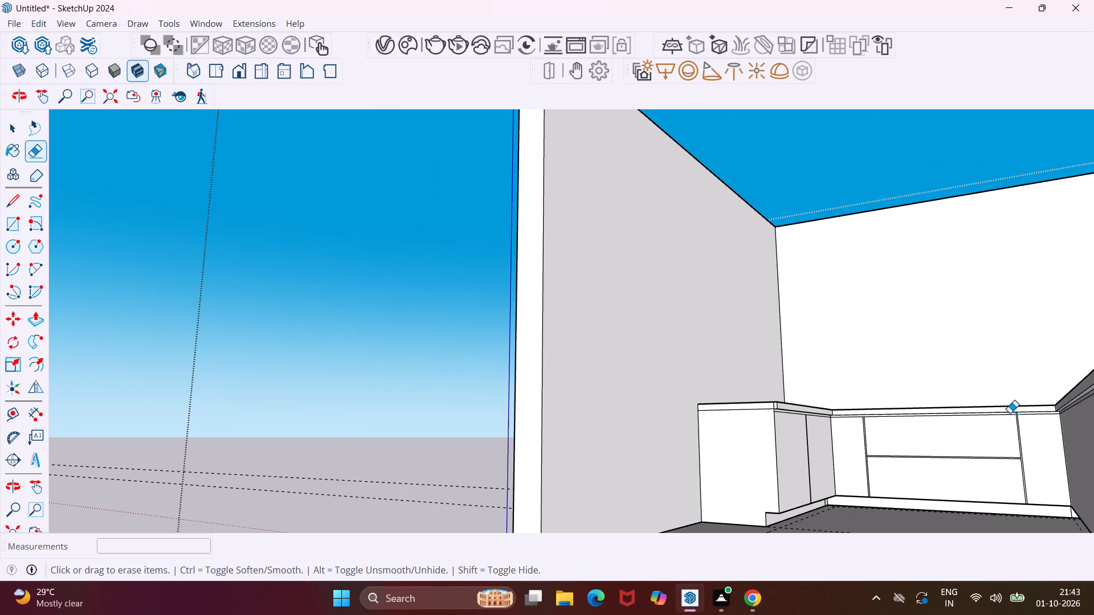
scroll(1026, 417, "up", 20)
scroll(1026, 417, "up", 6)
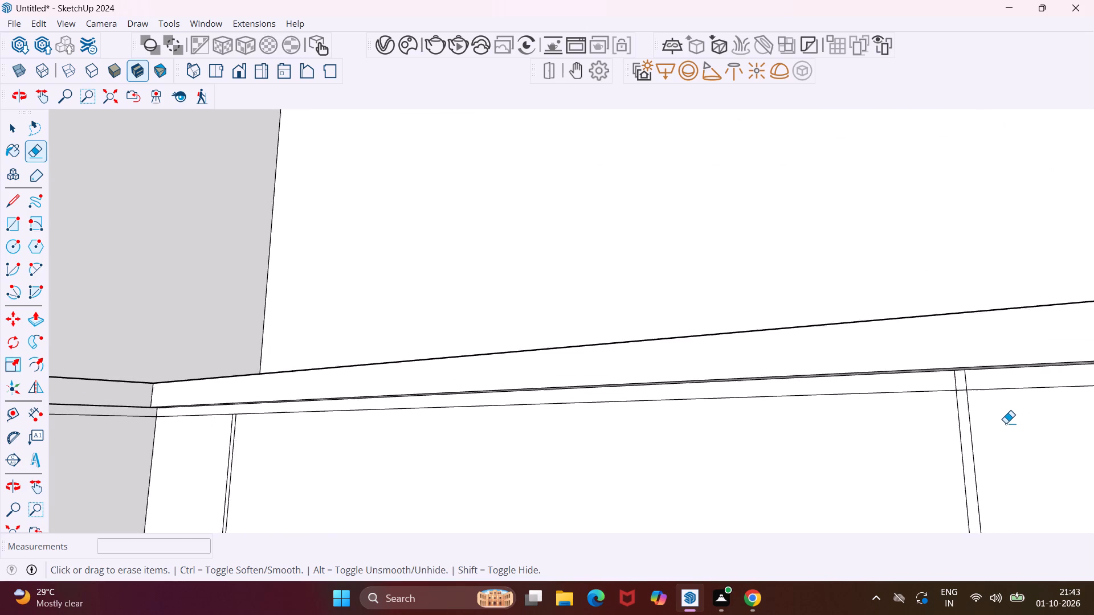
scroll(1006, 423, "up", 5)
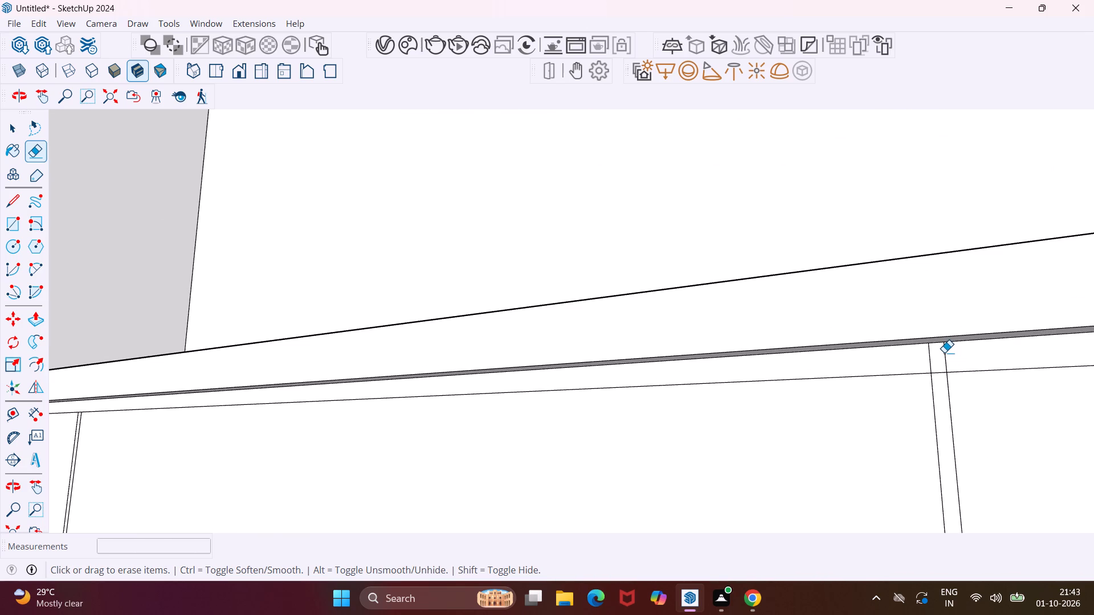
left_click(944, 352)
left_click(929, 359)
Examine the whole U-shaped counter run and its top gap line from the open side of the kitchen.
scroll(826, 363, "down", 18)
scroll(768, 371, "down", 5)
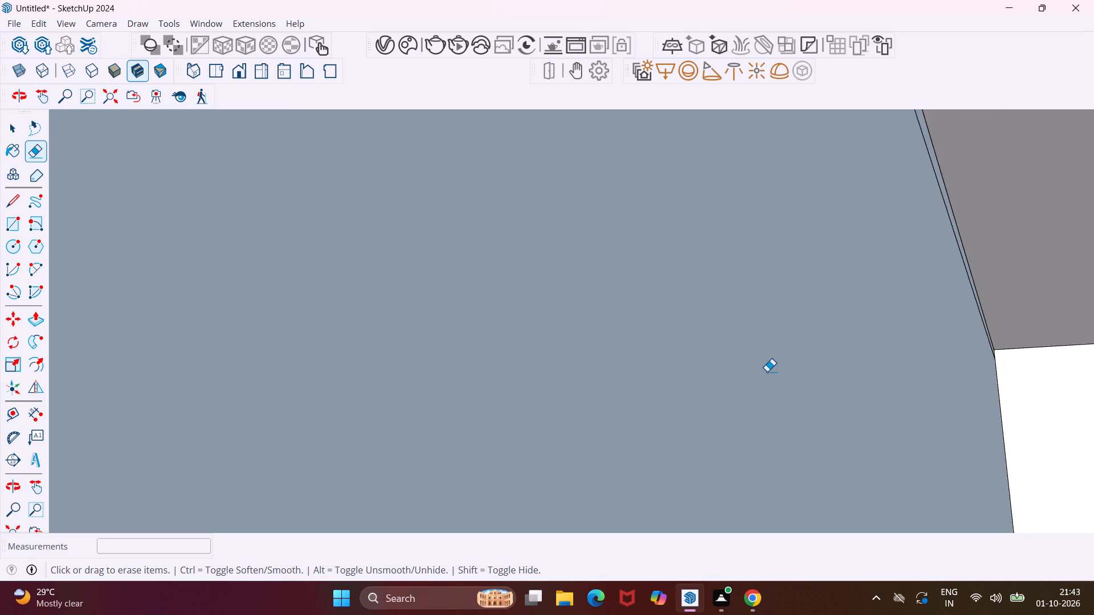
scroll(767, 371, "down", 20)
scroll(767, 371, "down", 20)
scroll(767, 371, "down", 5)
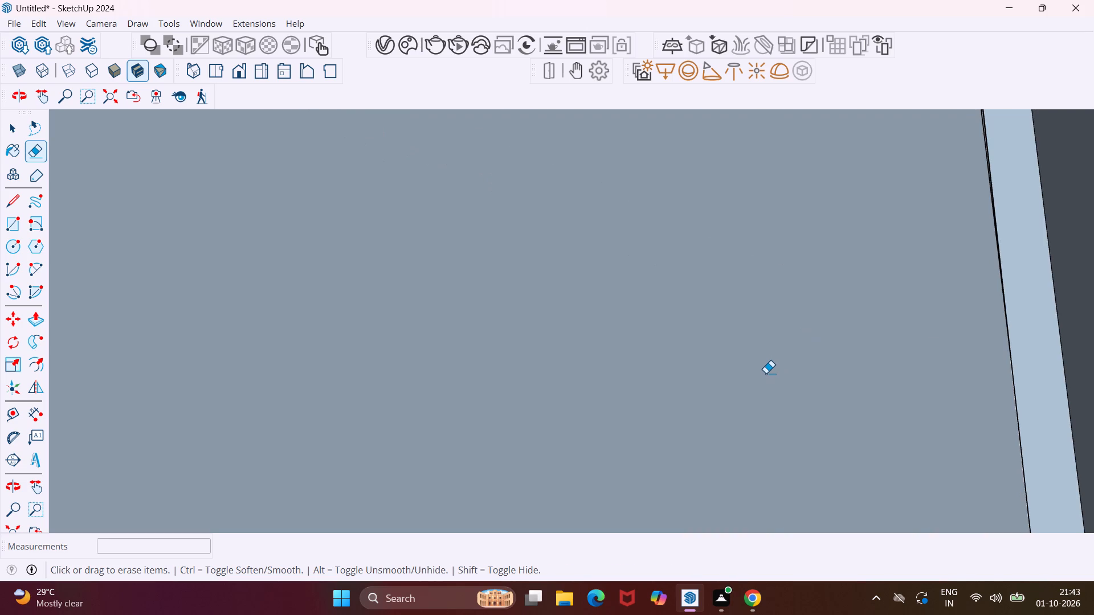
scroll(766, 373, "down", 15)
scroll(726, 364, "down", 20)
scroll(726, 364, "down", 1)
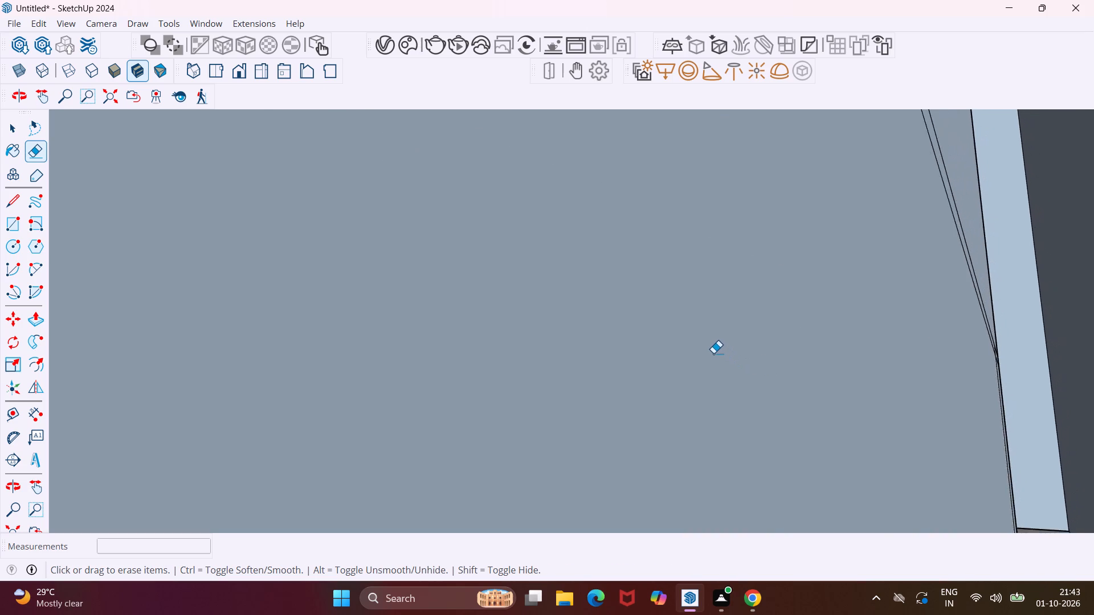
scroll(713, 353, "down", 20)
scroll(713, 353, "down", 20)
scroll(713, 353, "down", 6)
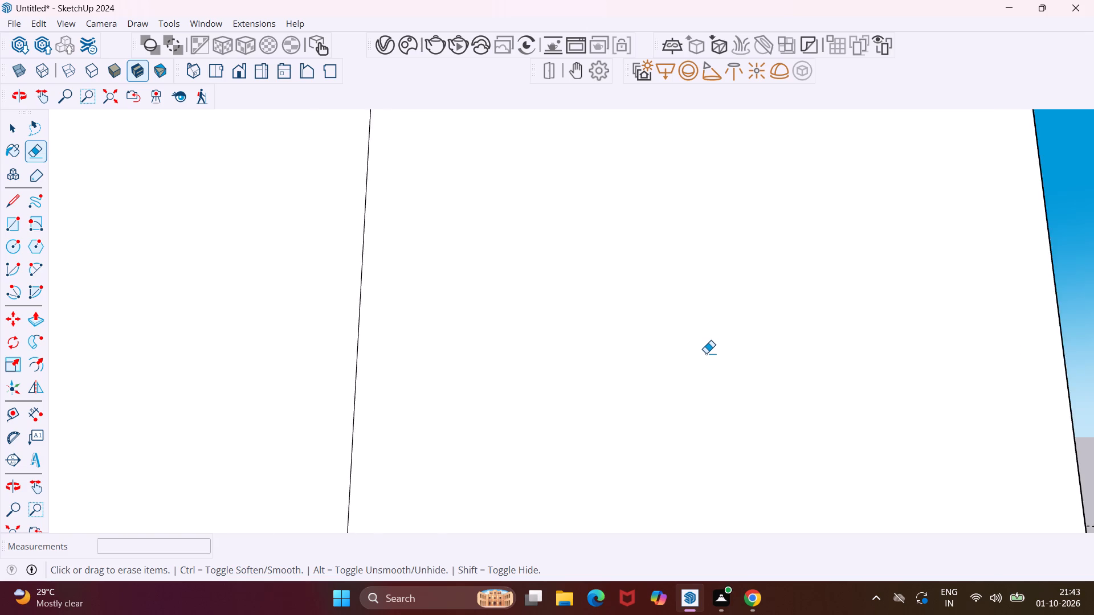
scroll(706, 353, "down", 20)
scroll(706, 353, "down", 7)
scroll(564, 345, "down", 1)
middle_click_drag(564, 345, 801, 397)
key("Escape")
key("space")
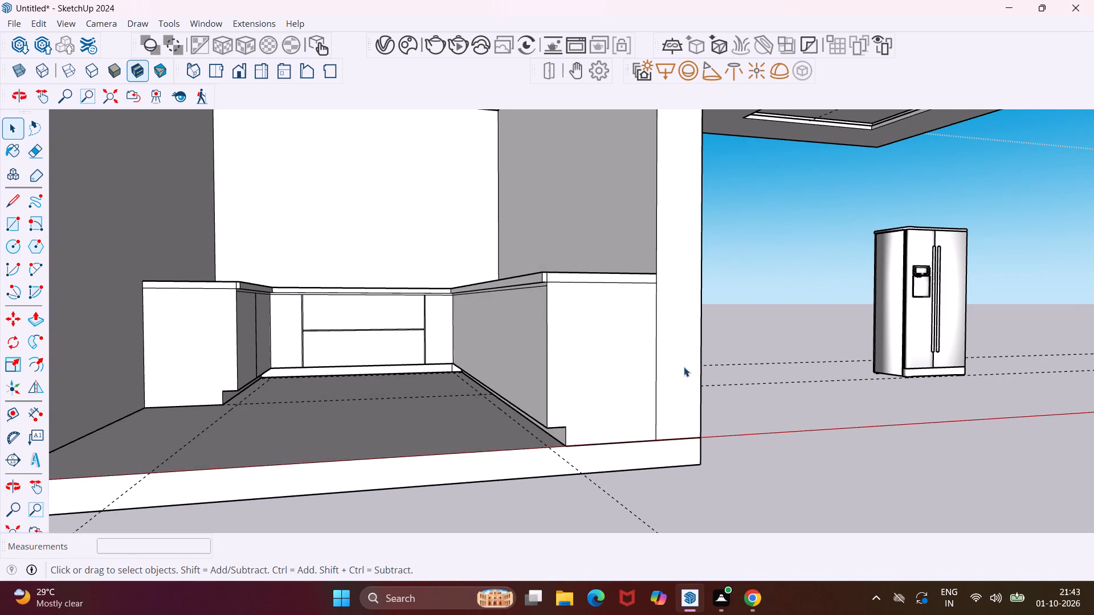
scroll(435, 345, "up", 1)
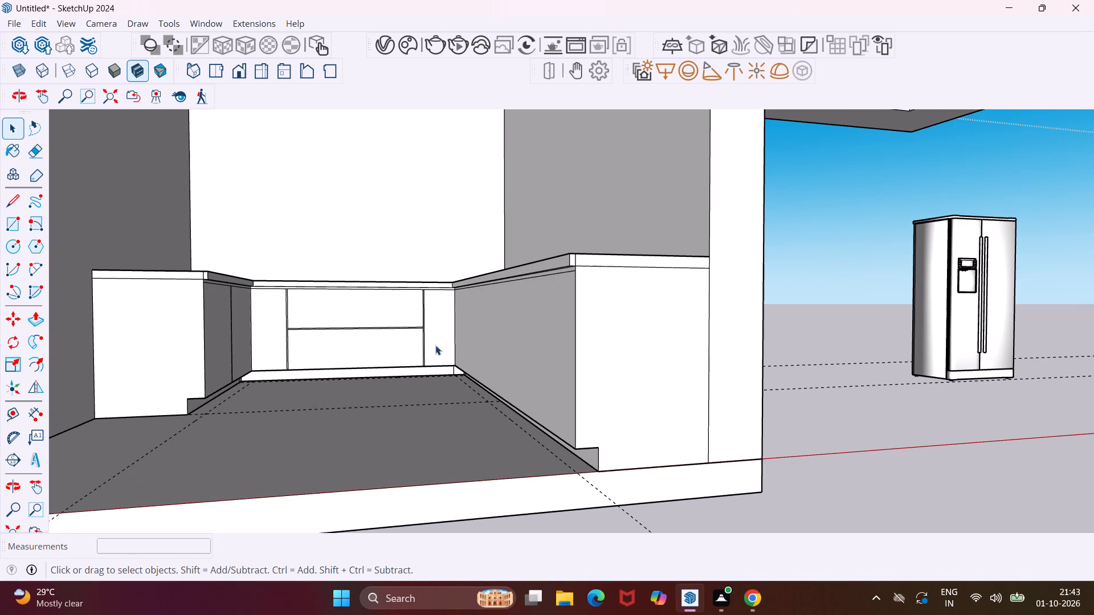
middle_click_drag(430, 269, 438, 270)
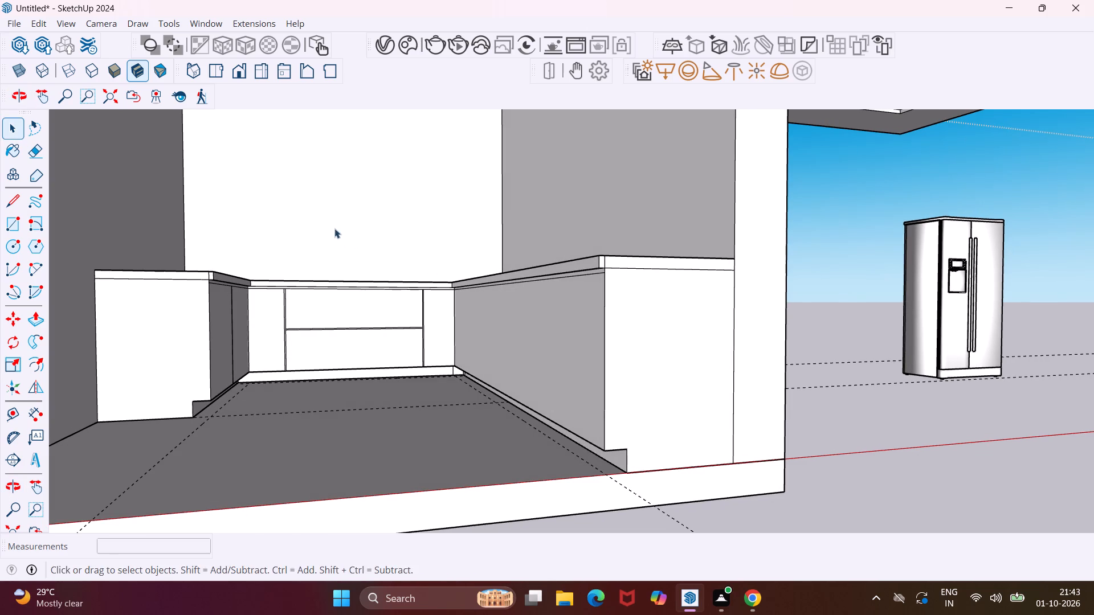
left_click(36, 106)
left_click_drag(262, 187, 291, 210)
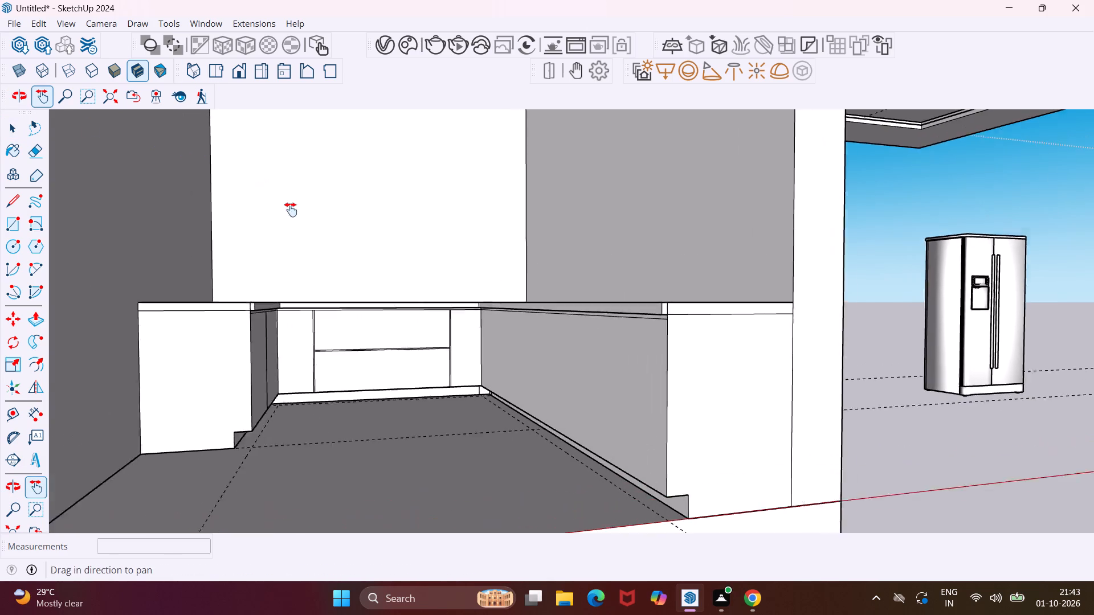
left_click_drag(291, 210, 341, 248)
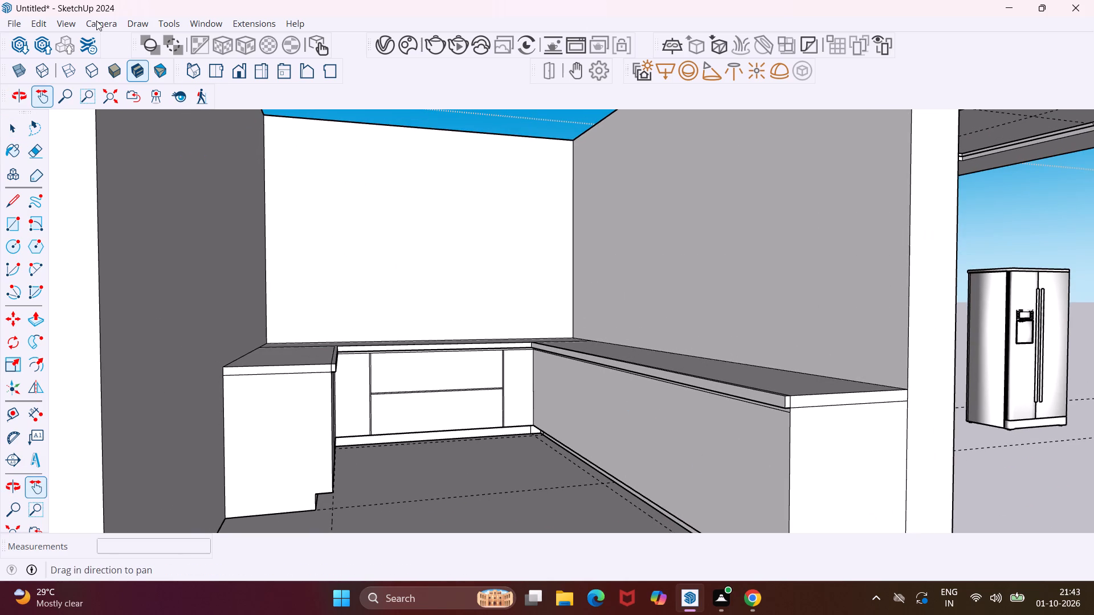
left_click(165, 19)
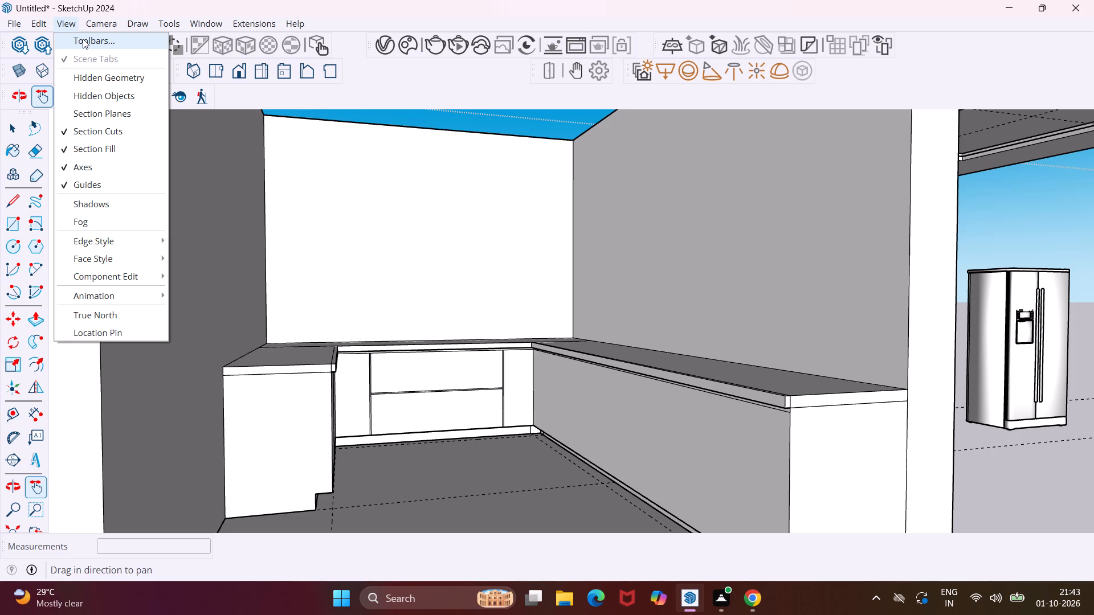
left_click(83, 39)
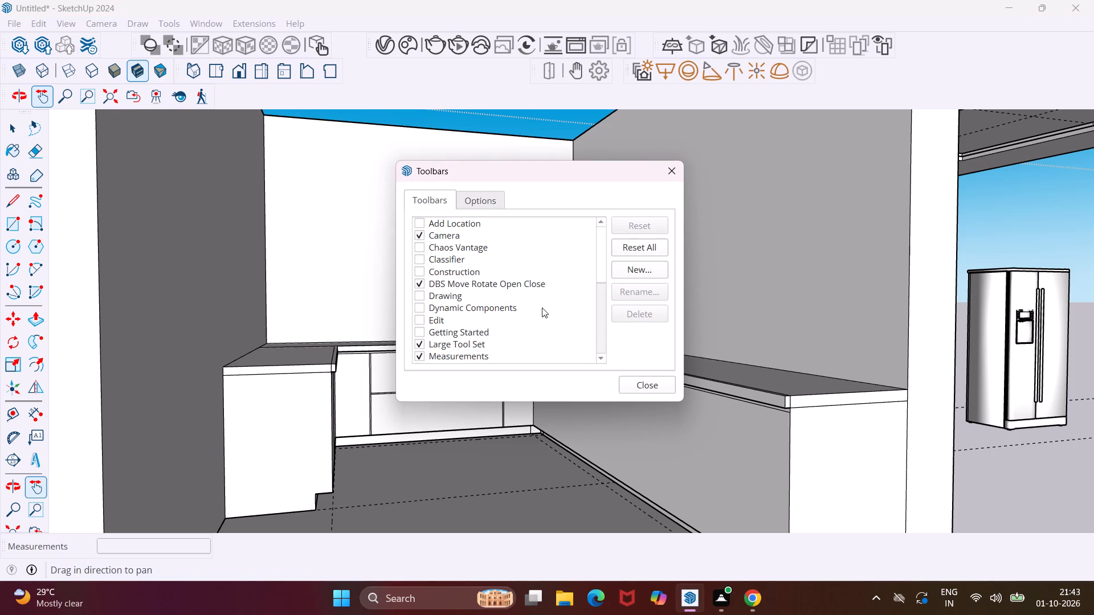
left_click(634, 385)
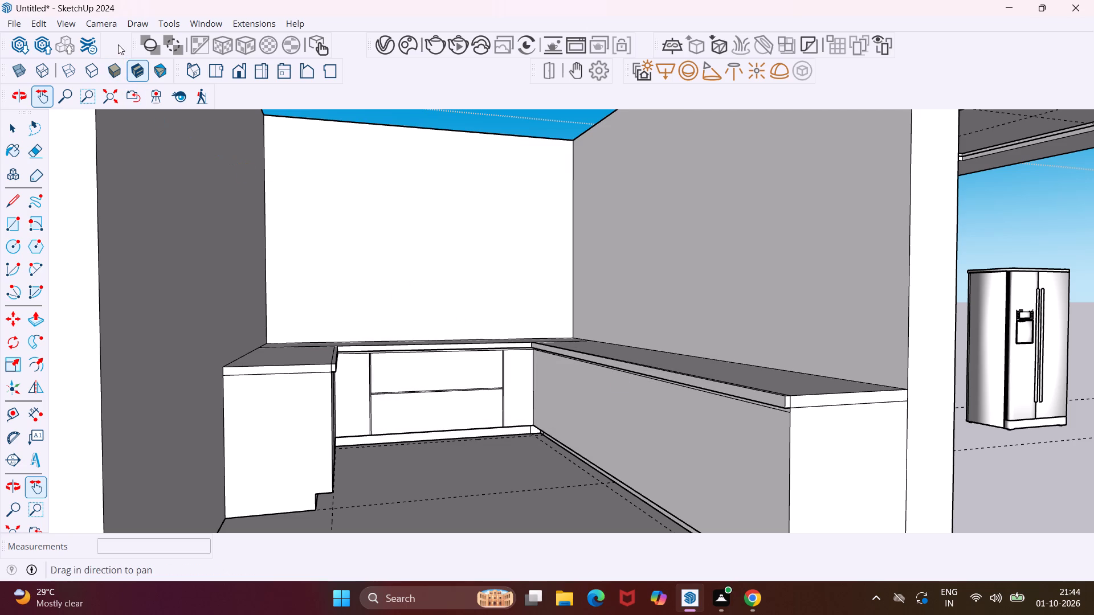
Turn on the display of the Tags toolbar.
left_click(69, 23)
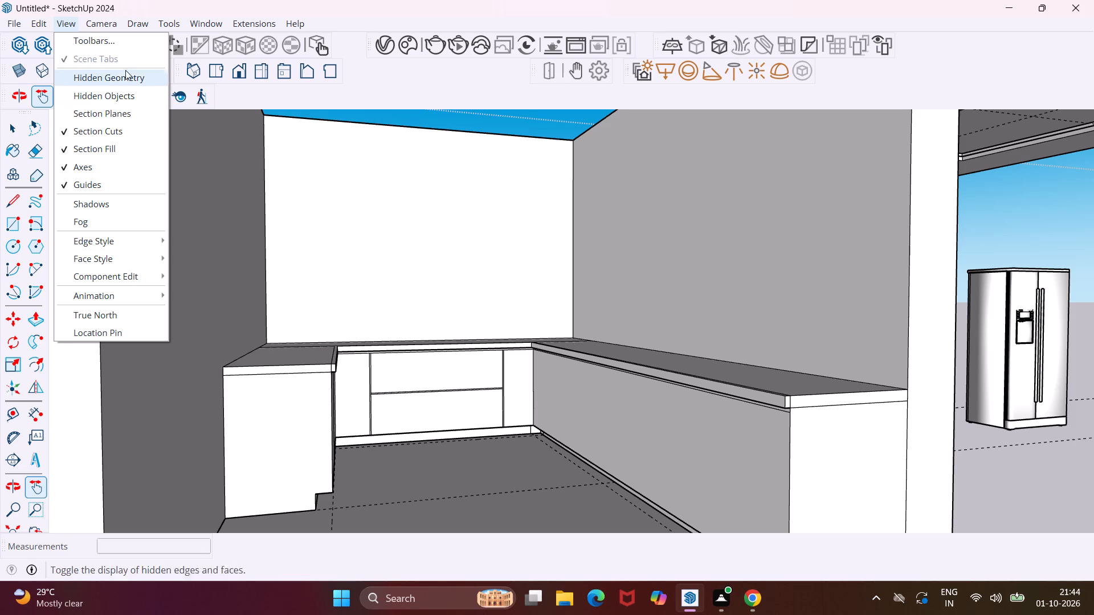
left_click(125, 43)
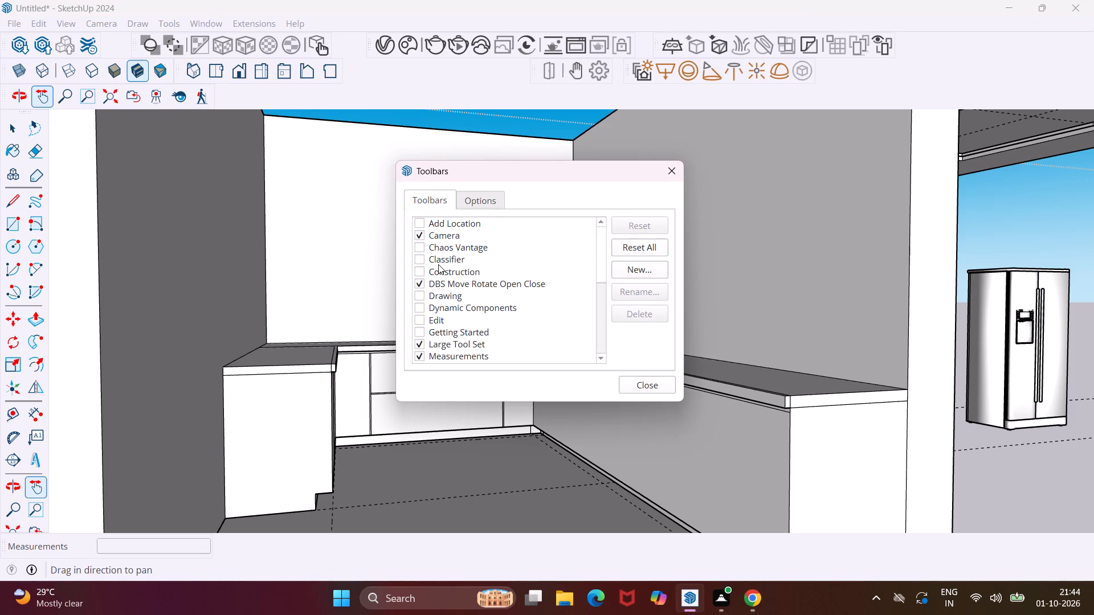
scroll(437, 296, "down", 2)
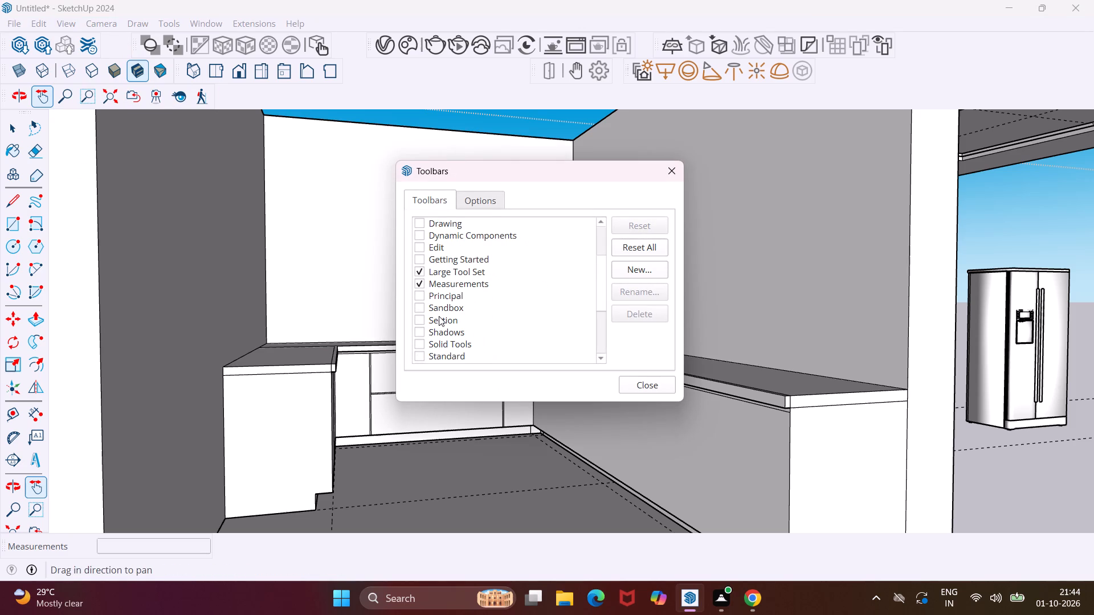
scroll(439, 316, "down", 4)
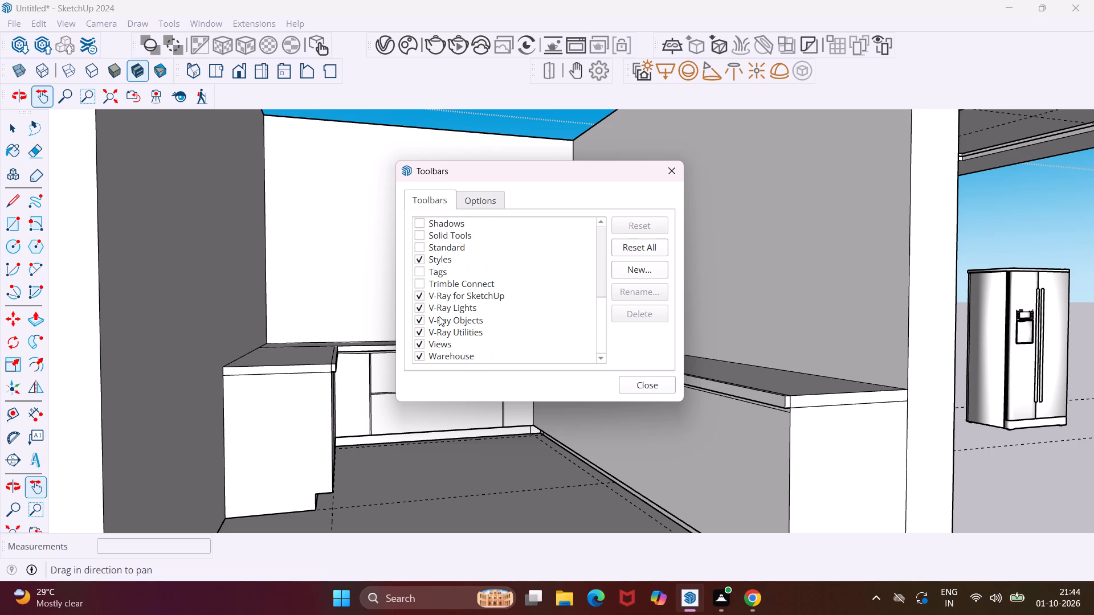
scroll(439, 316, "down", 2)
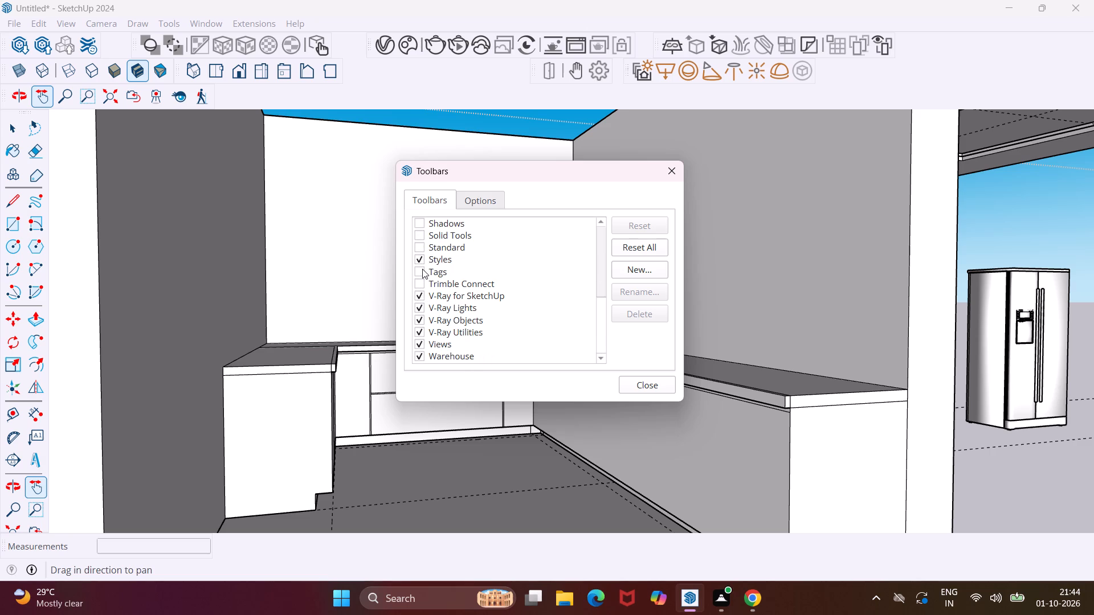
left_click(422, 273)
Look through the full list of available toolbars and the toolbar display options for further toolbars to show.
scroll(423, 255, "up", 2)
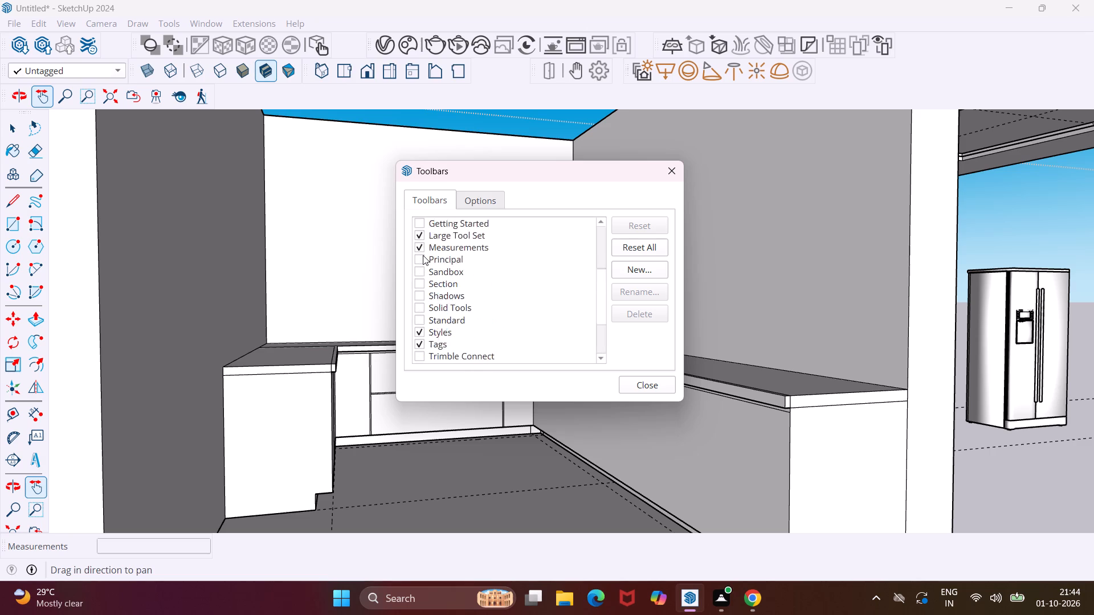
scroll(423, 255, "up", 7)
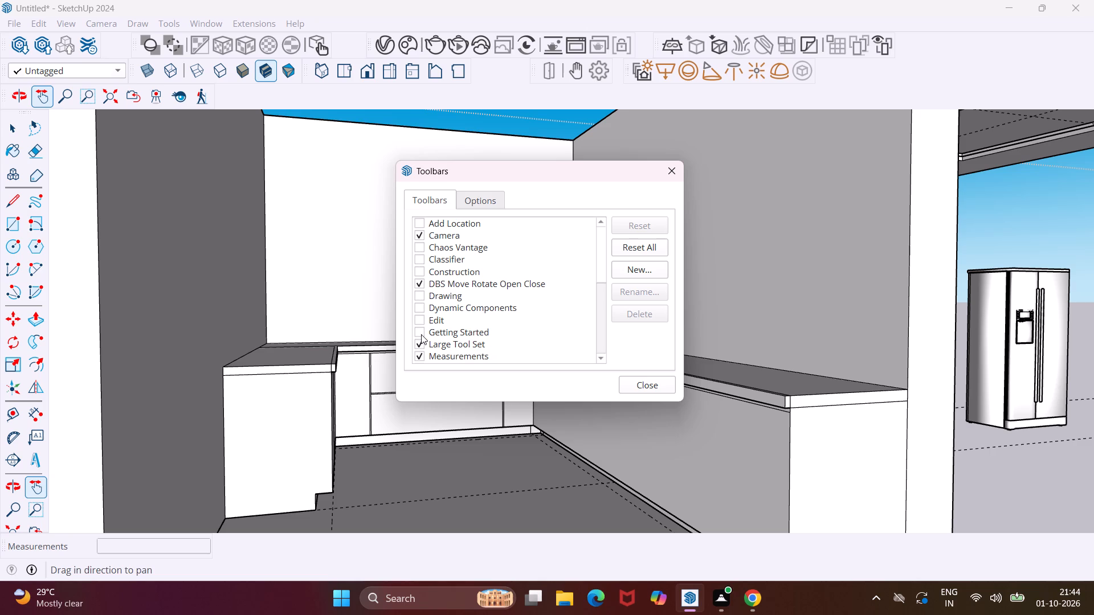
scroll(421, 334, "down", 5)
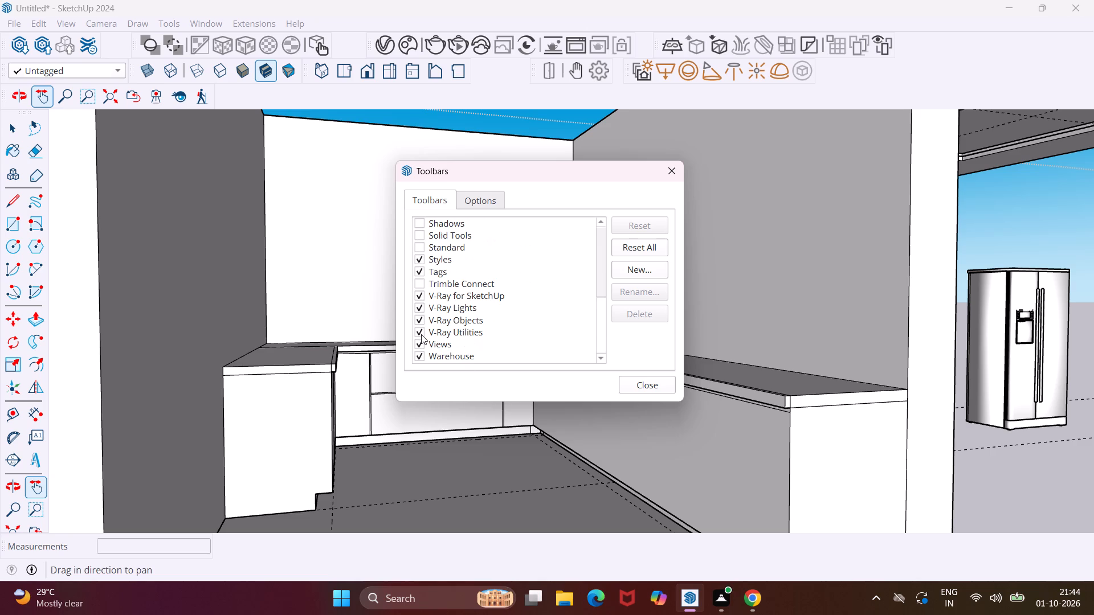
scroll(421, 334, "down", 6)
left_click(492, 204)
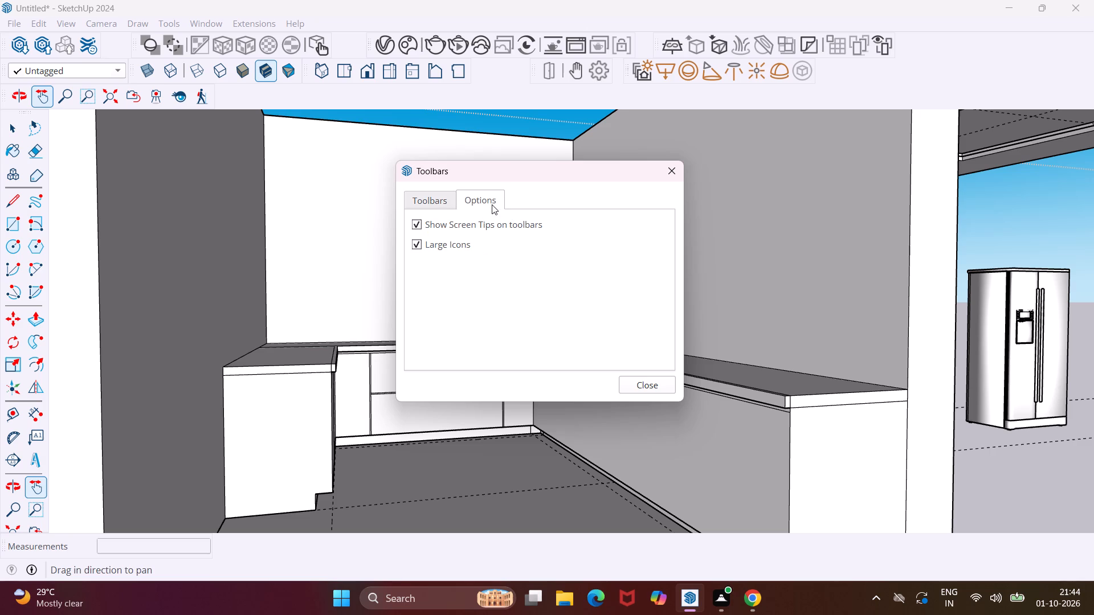
left_click(434, 208)
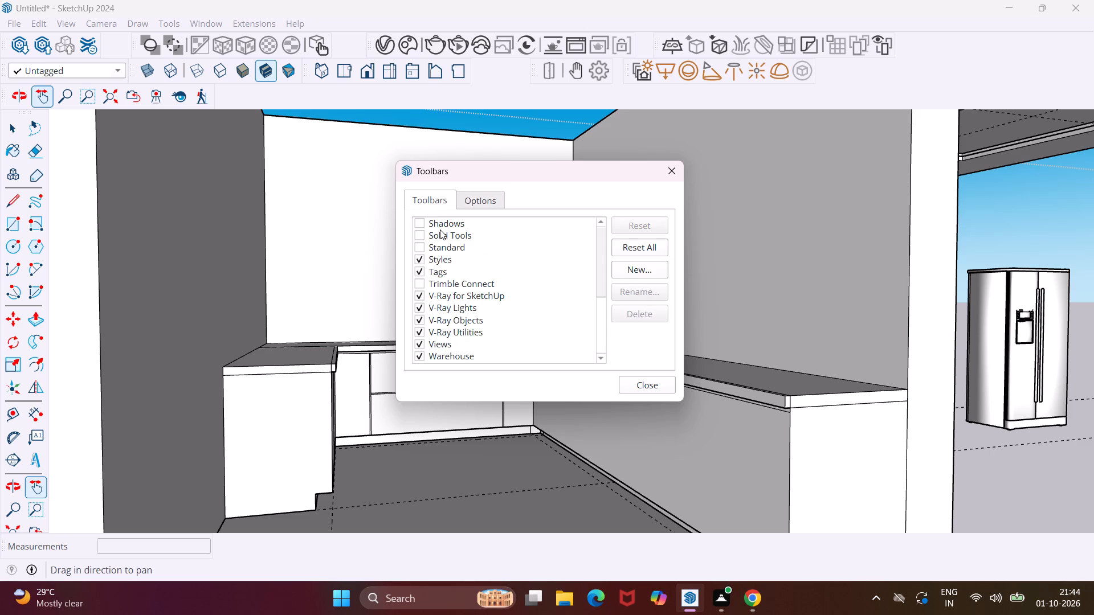
scroll(449, 272, "down", 5)
scroll(449, 272, "up", 5)
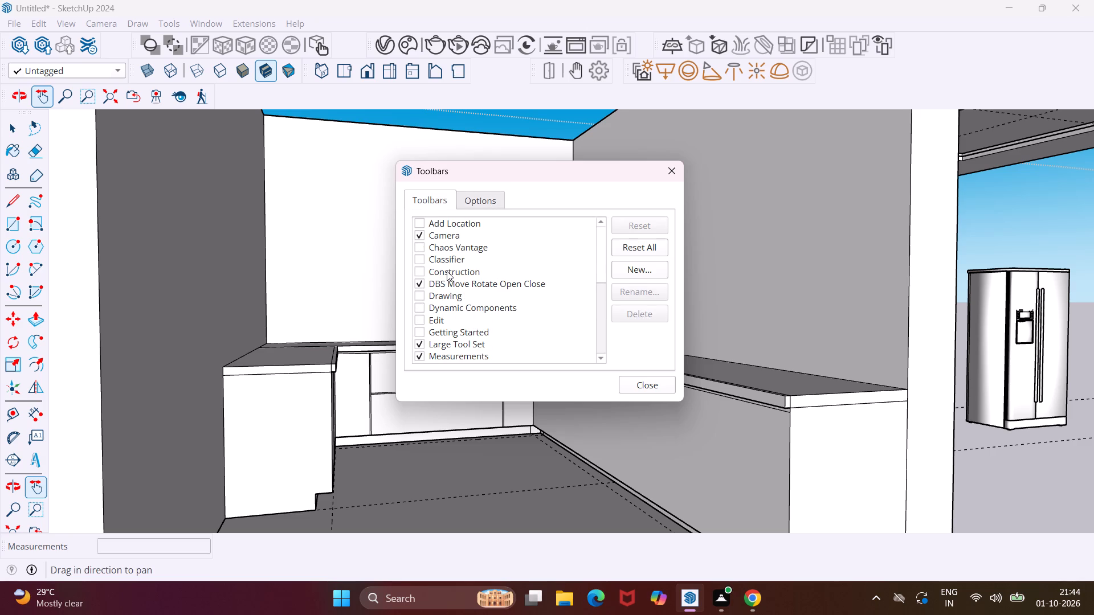
scroll(447, 271, "up", 4)
left_click(623, 253)
left_click(610, 294)
Turn on the display of the Edit toolbar and finish the toolbar setup.
left_click(424, 322)
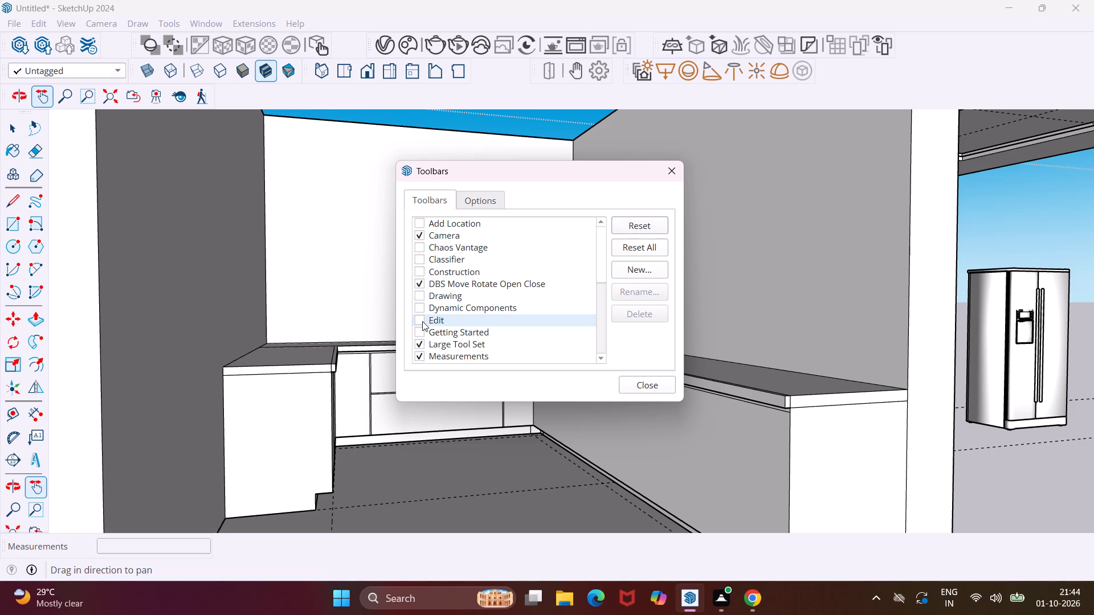
left_click(421, 320)
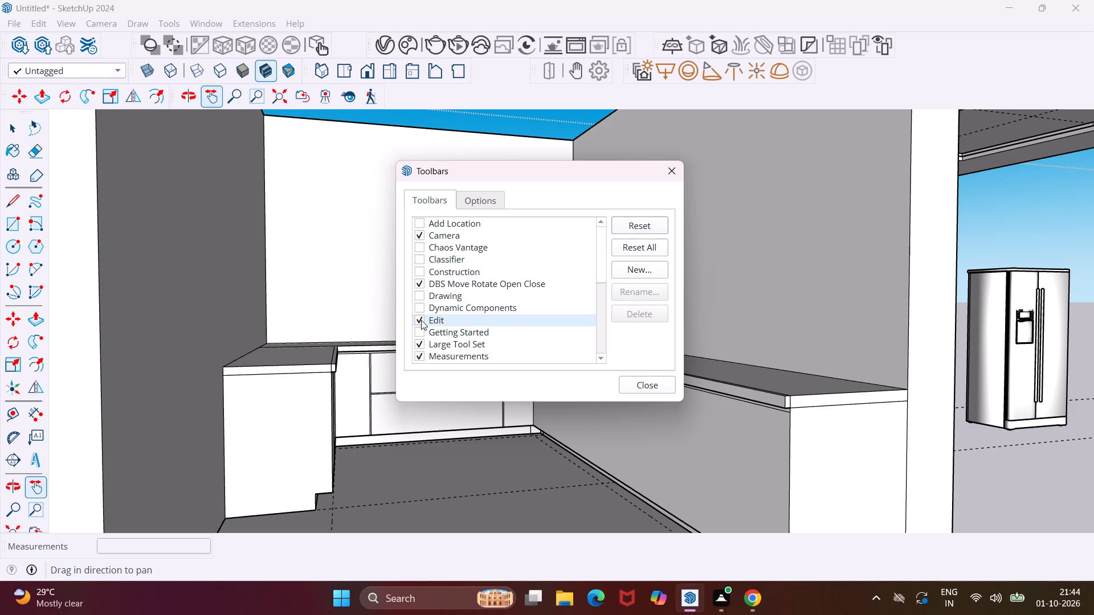
left_click(660, 177)
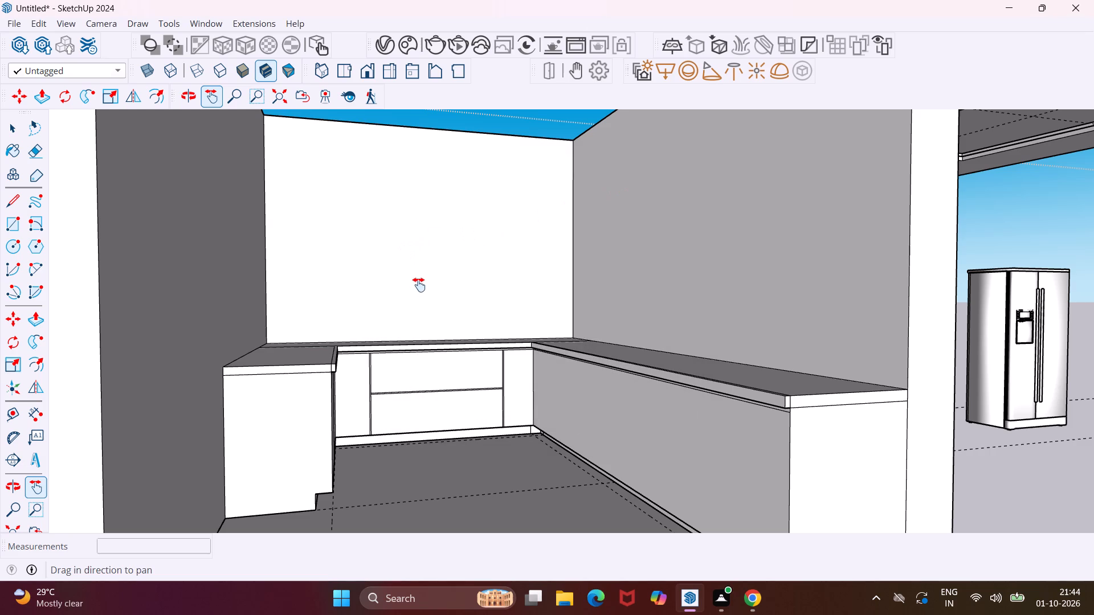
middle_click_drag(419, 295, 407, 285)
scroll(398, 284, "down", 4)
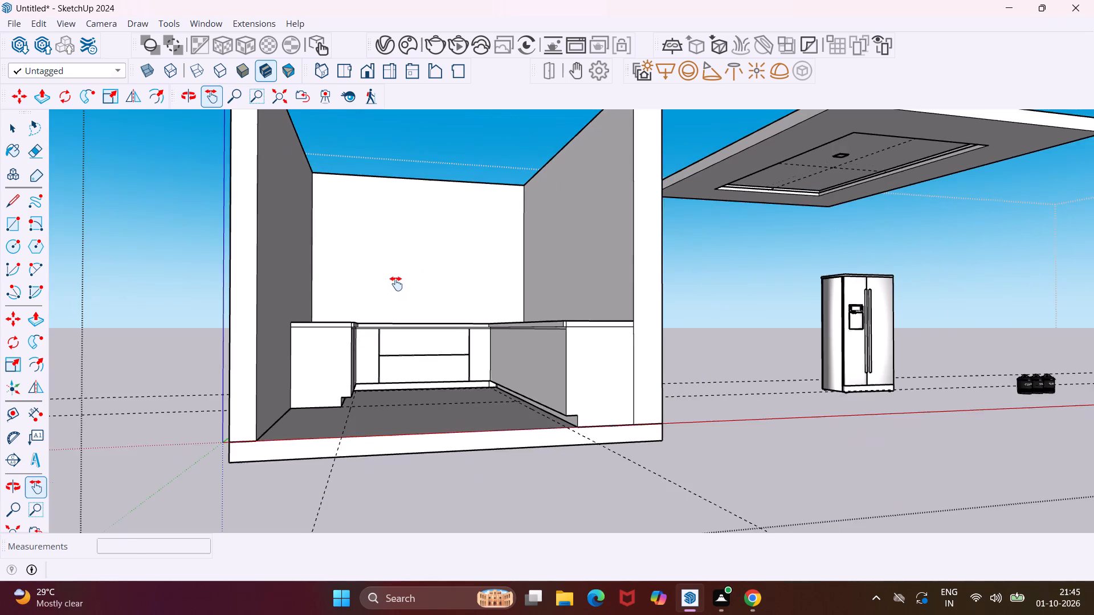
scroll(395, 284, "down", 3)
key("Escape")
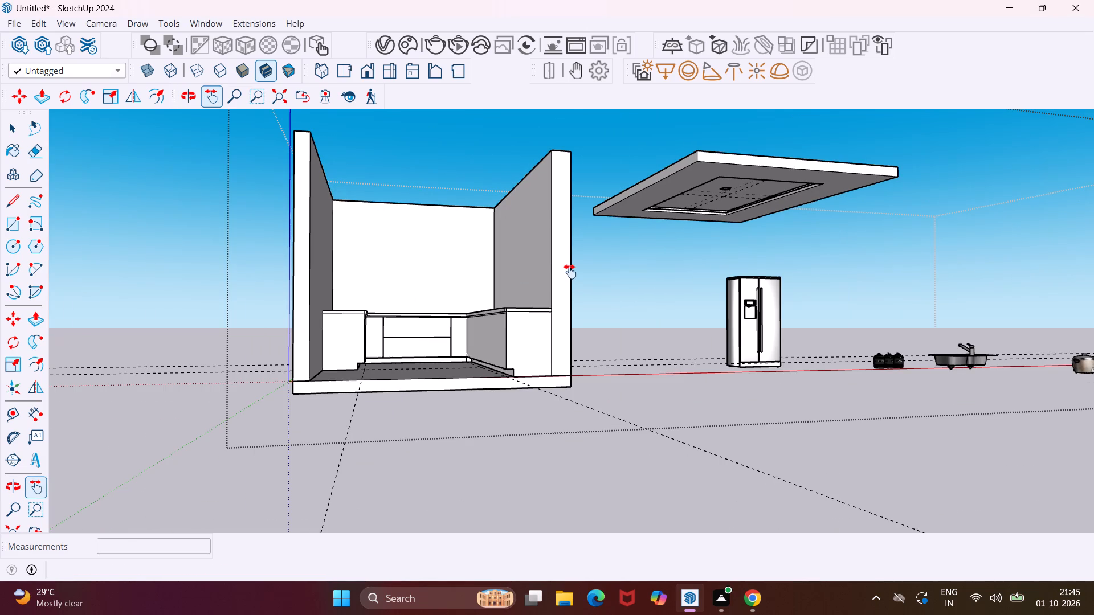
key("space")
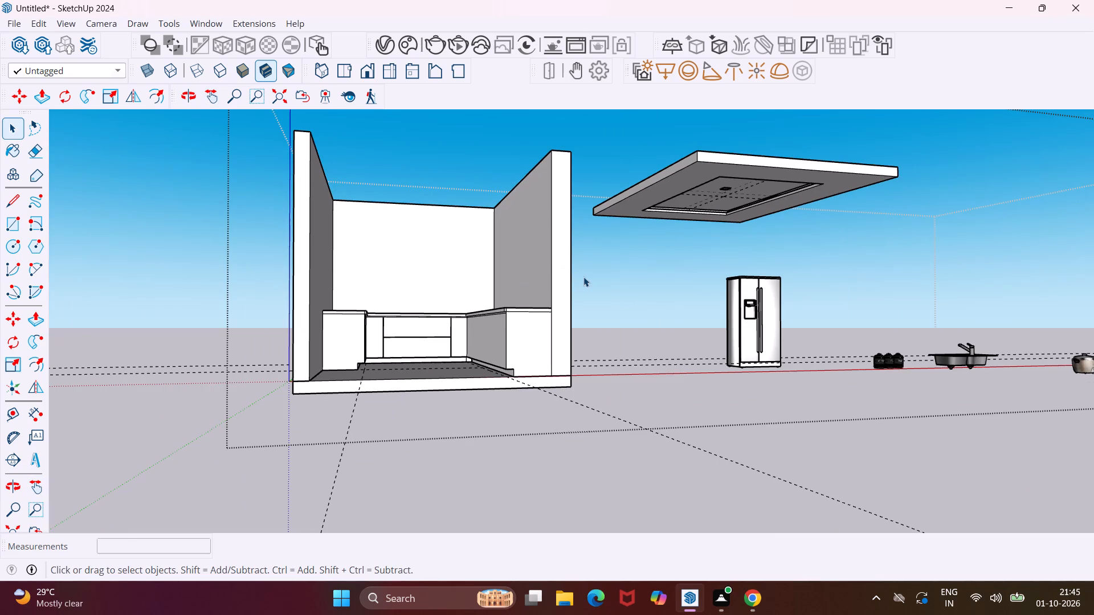
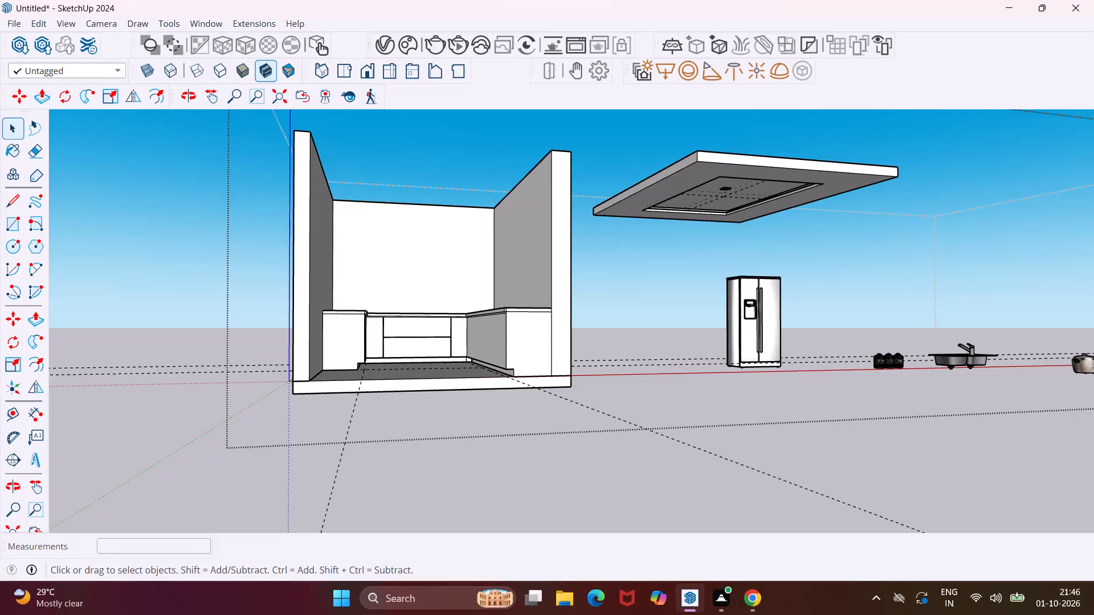
Show the Default Tray and save a front view looking into the kitchen as a new scene.
left_click(214, 18)
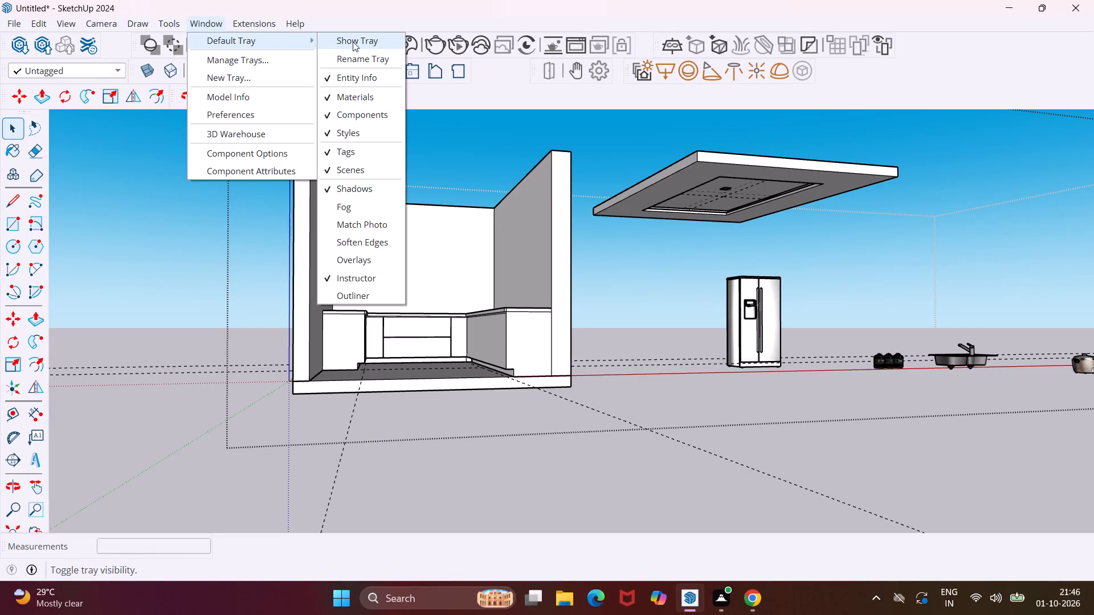
left_click(353, 42)
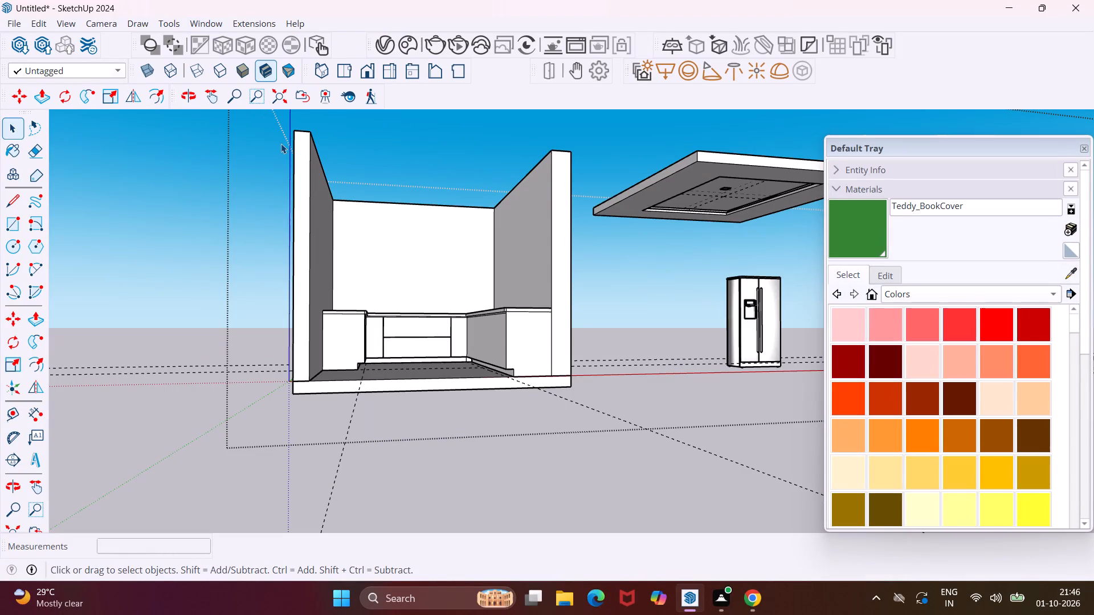
left_click(830, 191)
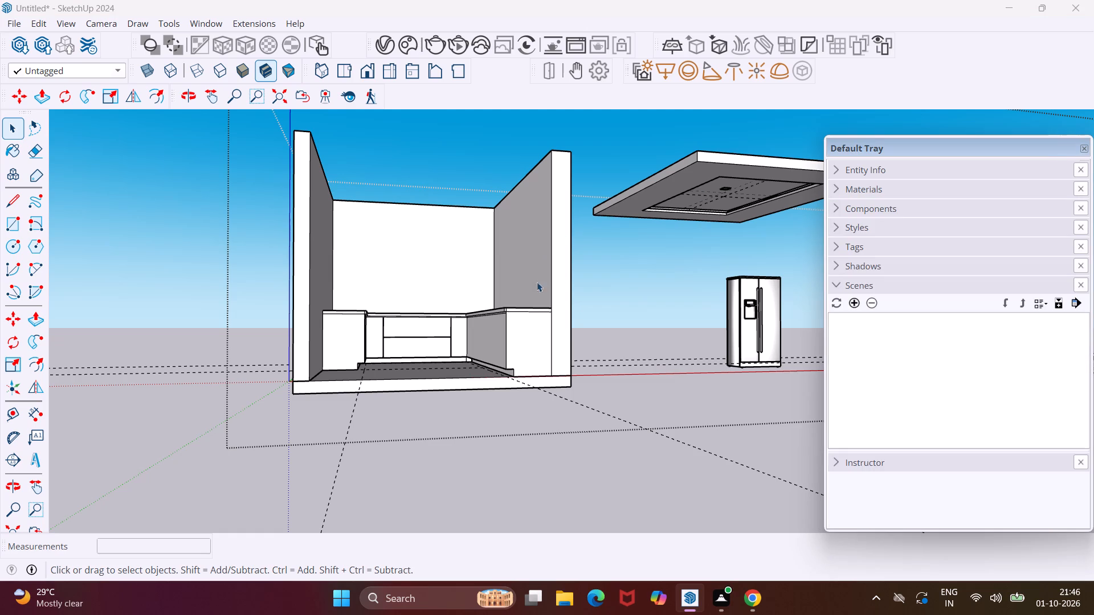
middle_click_drag(497, 313, 480, 333)
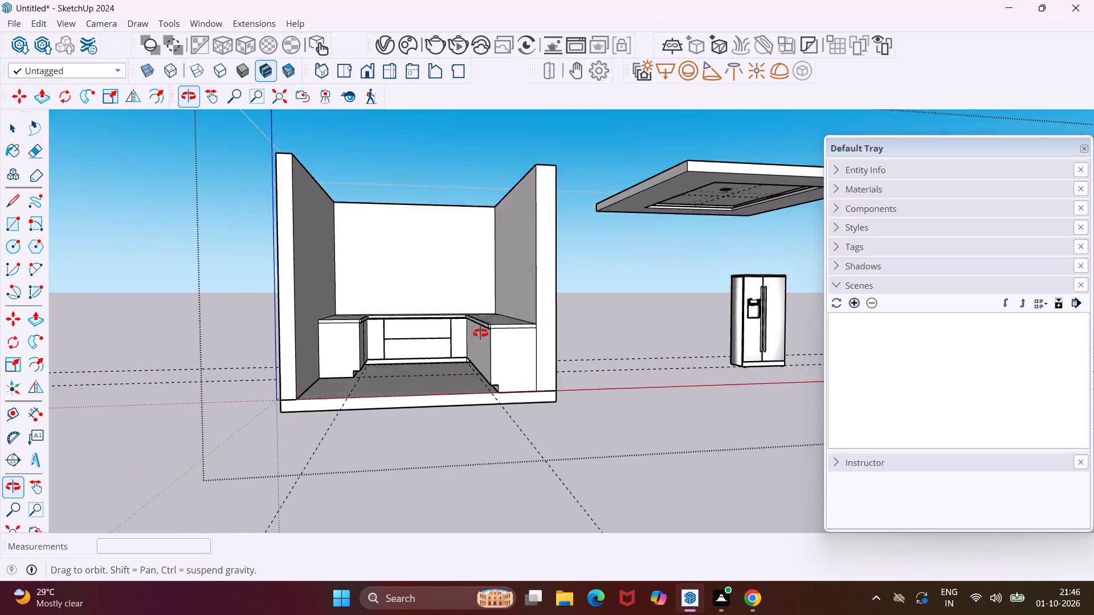
middle_click_drag(480, 333, 475, 351)
scroll(413, 306, "up", 2)
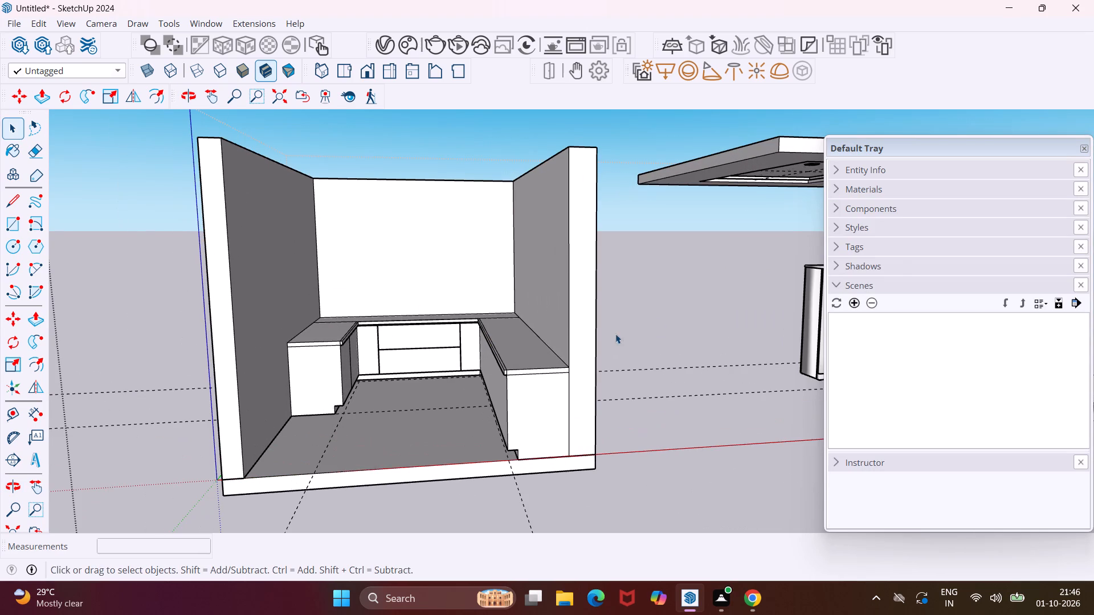
left_click(853, 304)
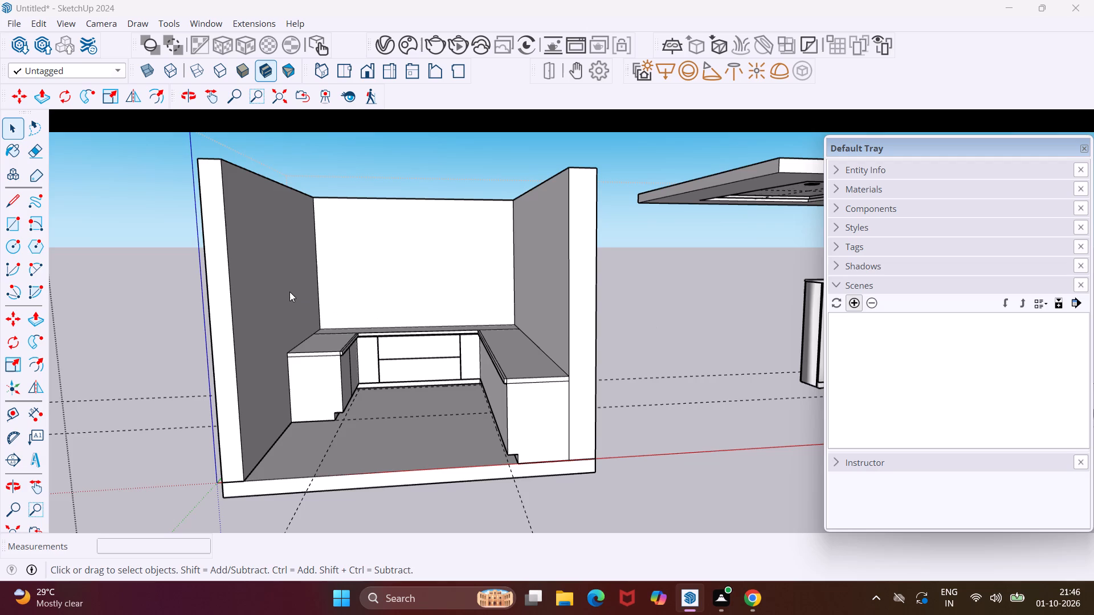
Copy the vertical end edge of the long base cabinet 2' inward along its front face as a divider line.
scroll(276, 282, "down", 2)
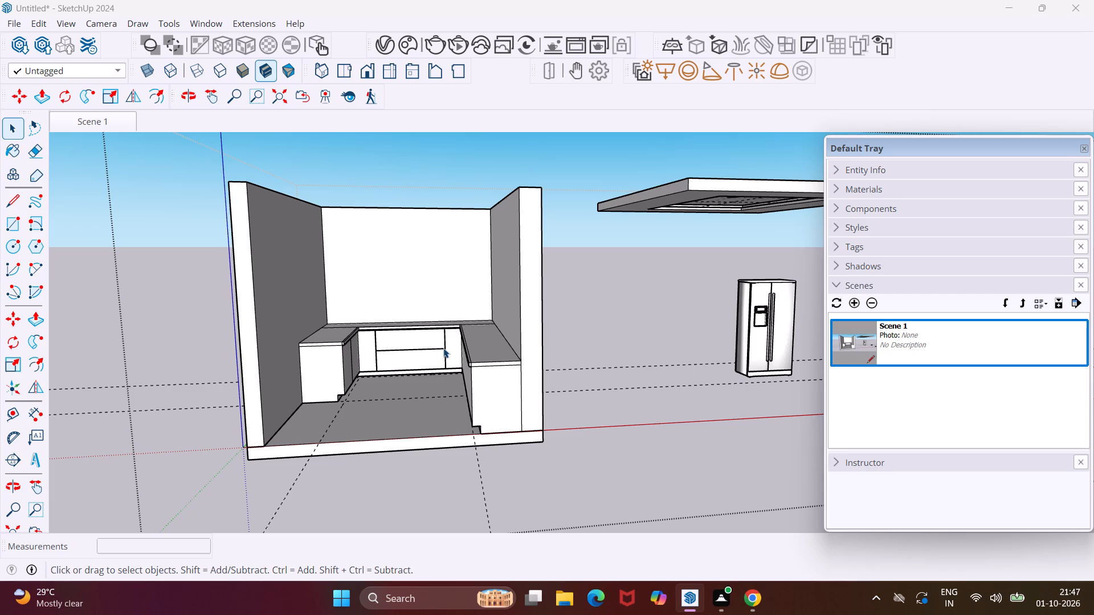
middle_click_drag(443, 347, 524, 355)
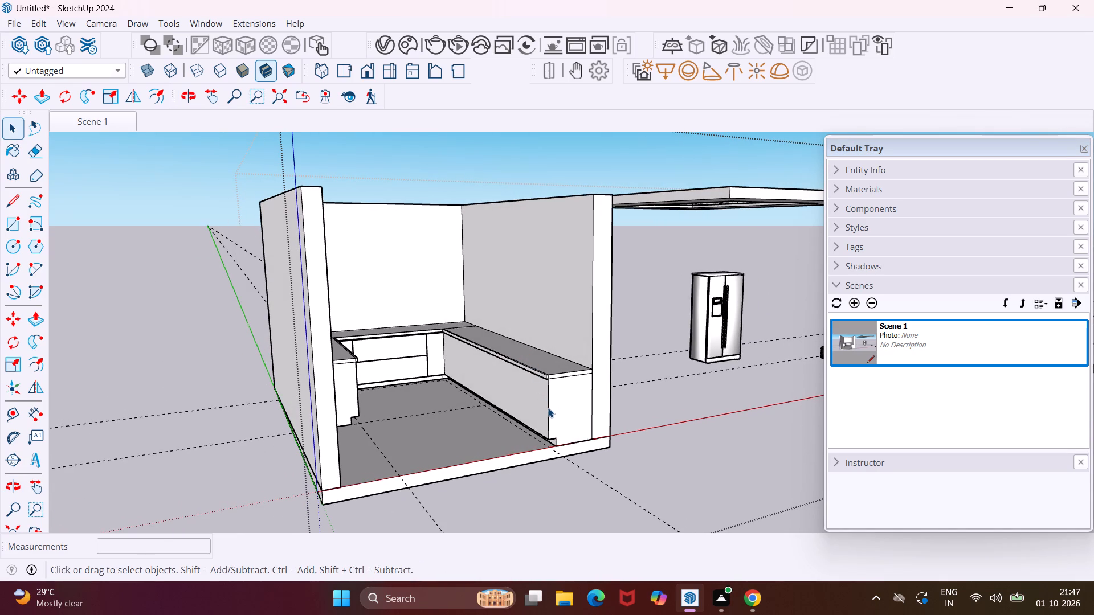
middle_click_drag(550, 408, 593, 408)
scroll(550, 405, "up", 4)
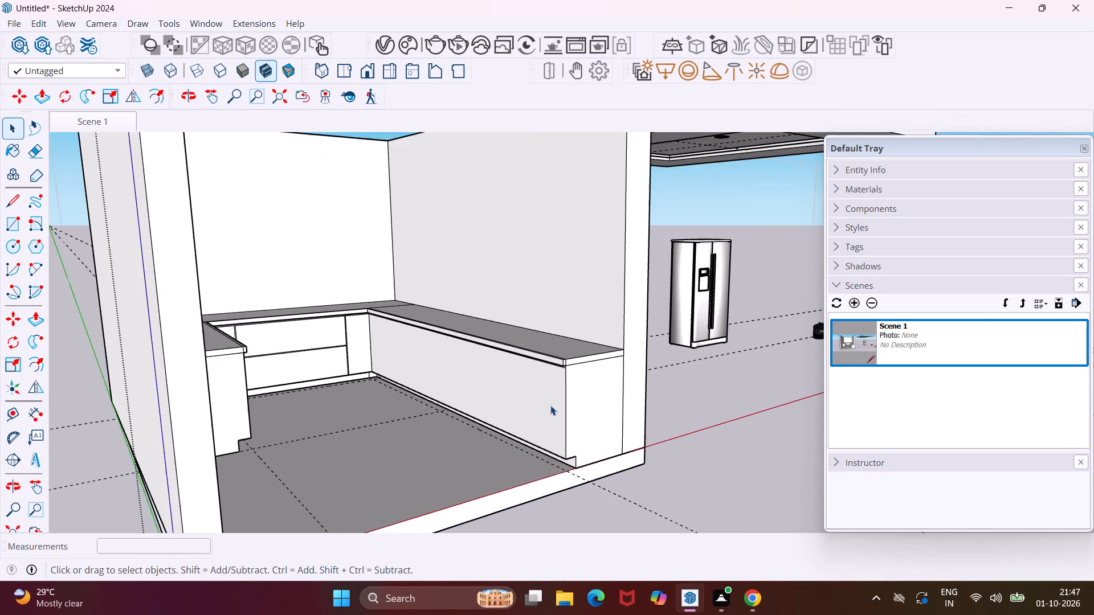
scroll(550, 405, "up", 4)
middle_click_drag(550, 405, 590, 405)
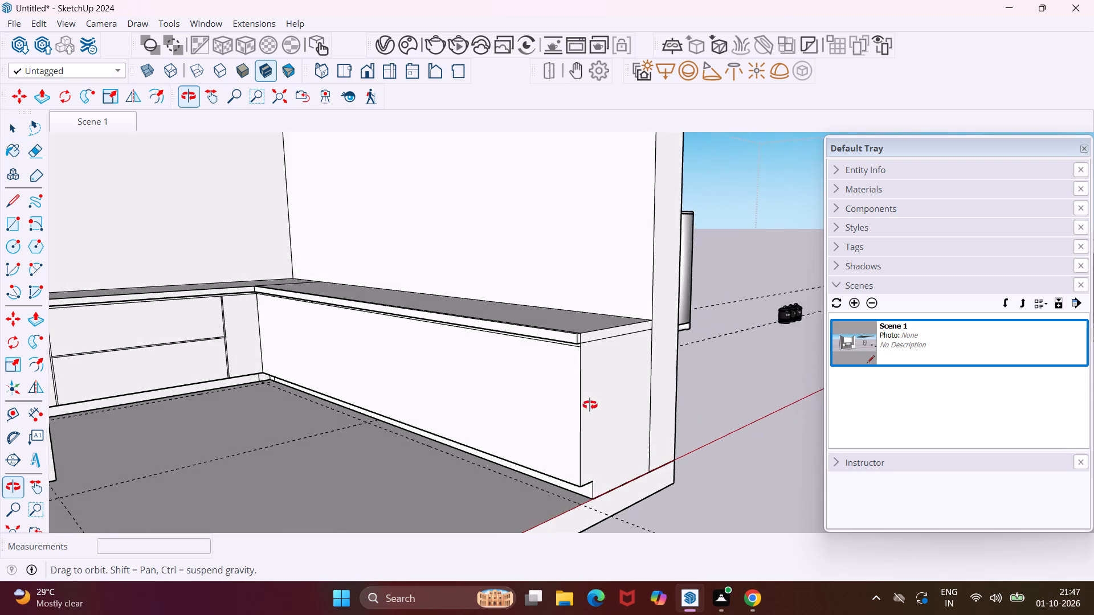
middle_click_drag(590, 405, 606, 405)
scroll(582, 415, "up", 4)
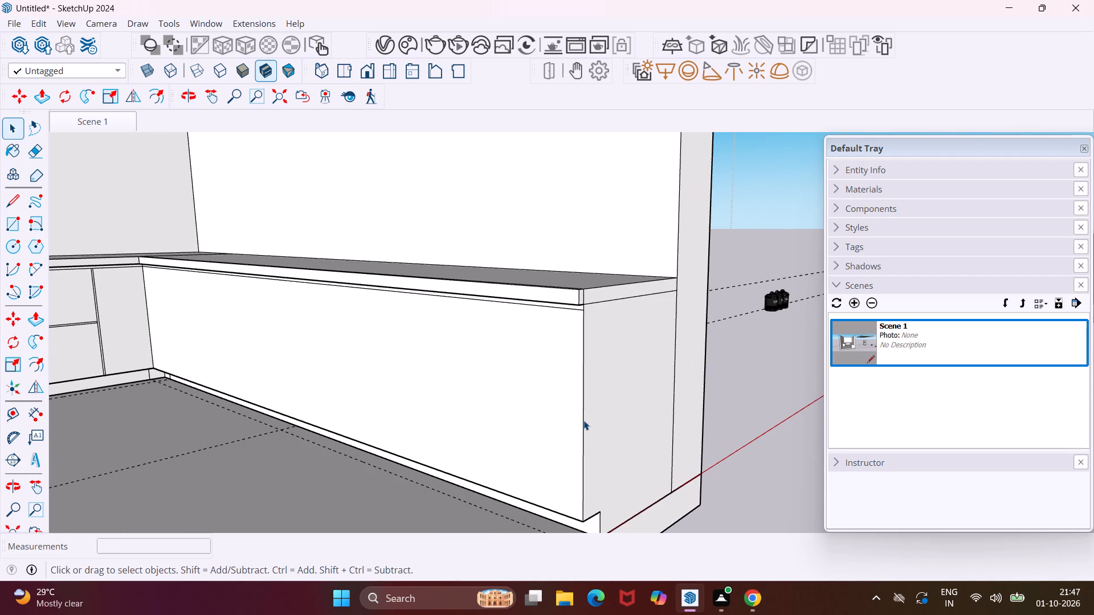
left_click(583, 420)
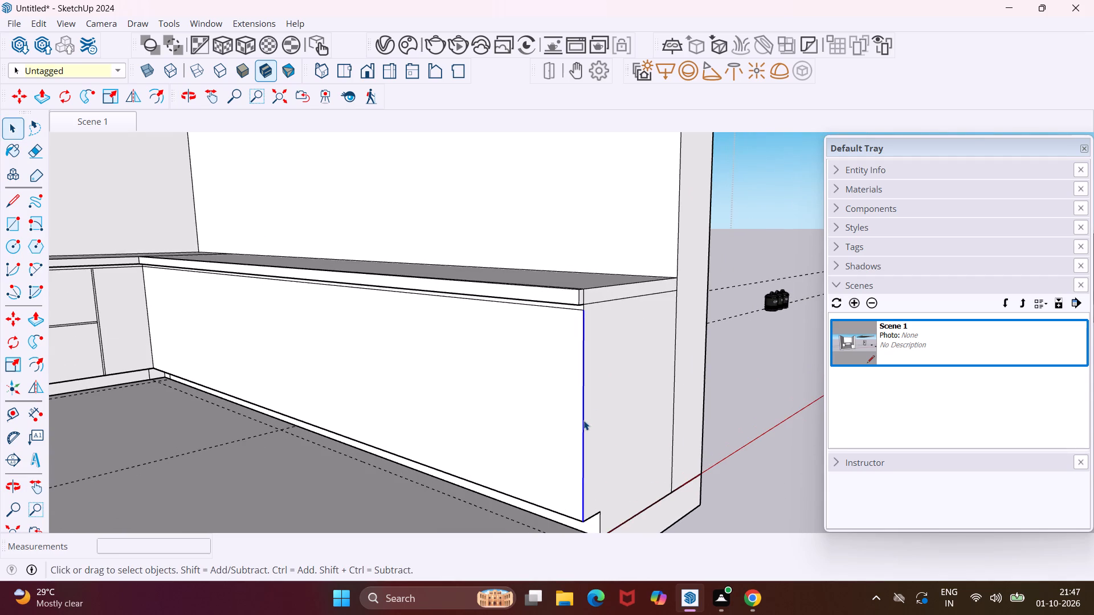
middle_click_drag(585, 420, 619, 416)
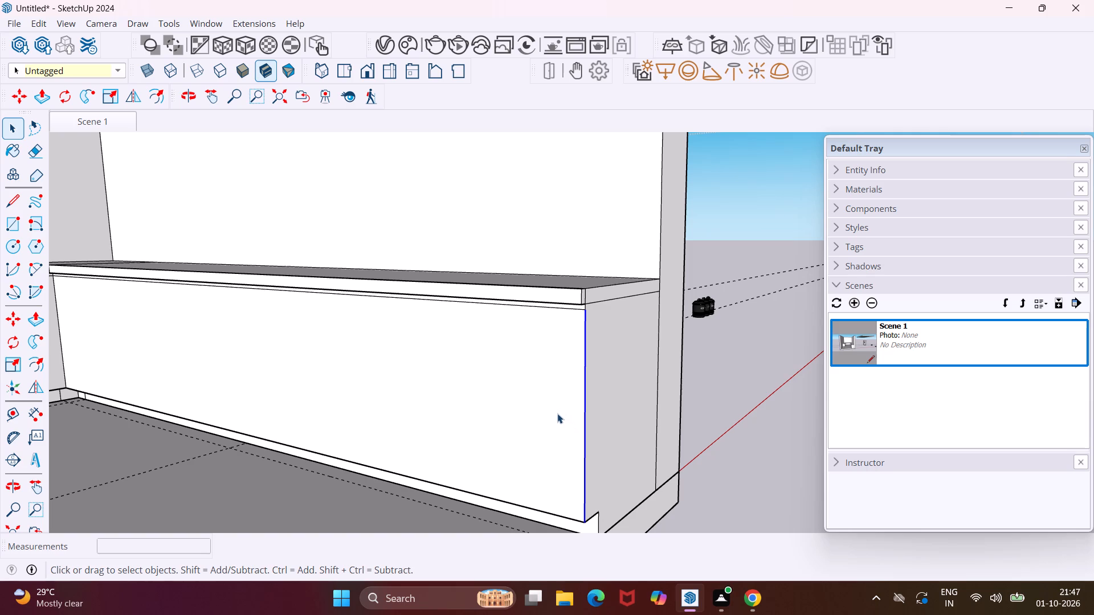
key("m")
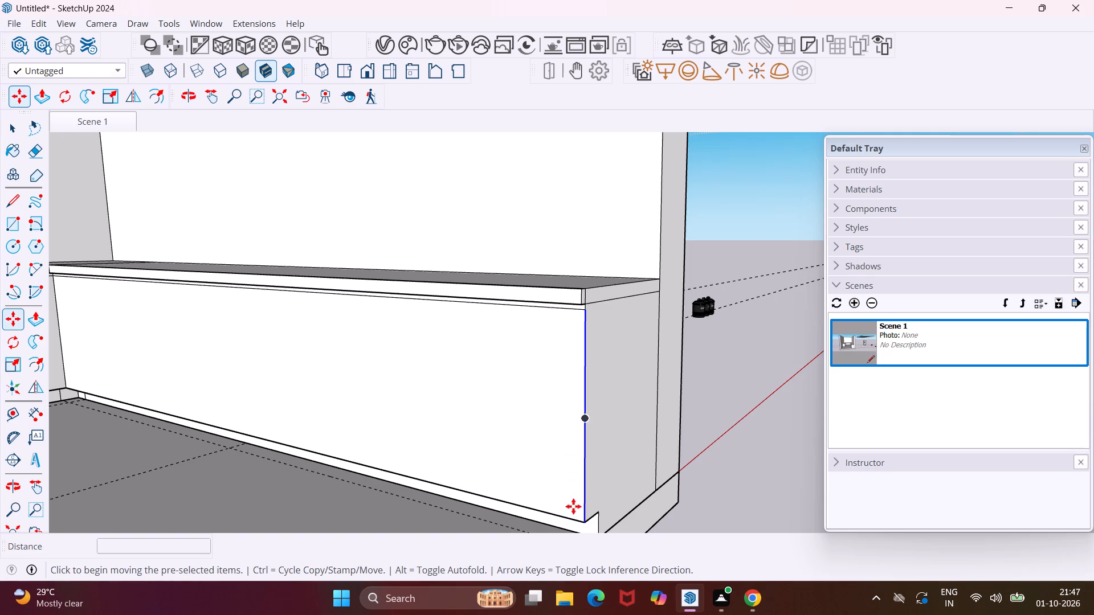
left_click(583, 521)
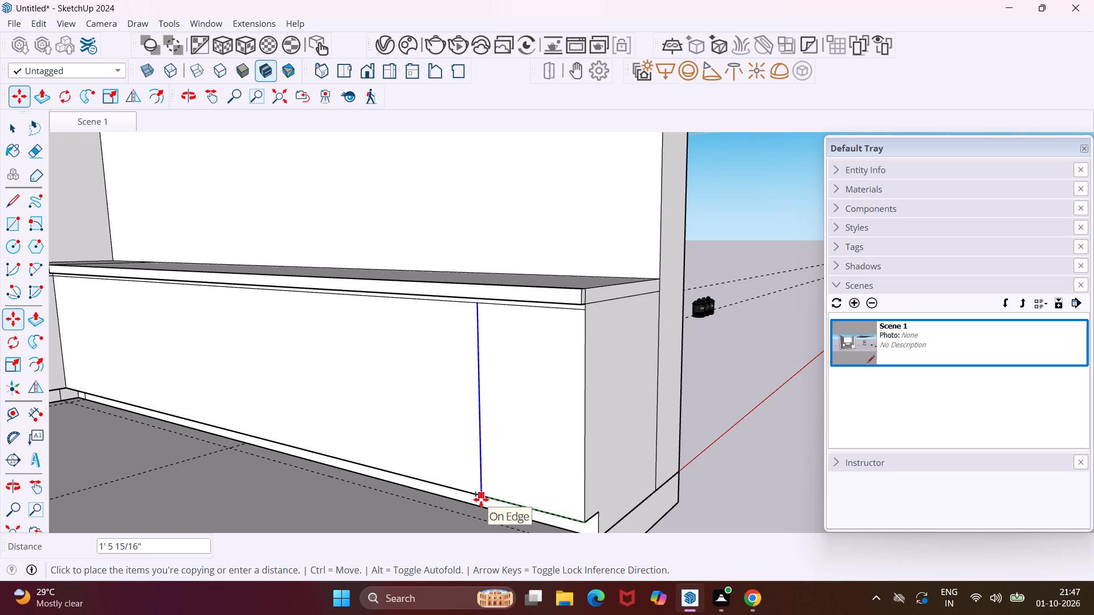
key("2")
key("apostrophe")
key("Return")
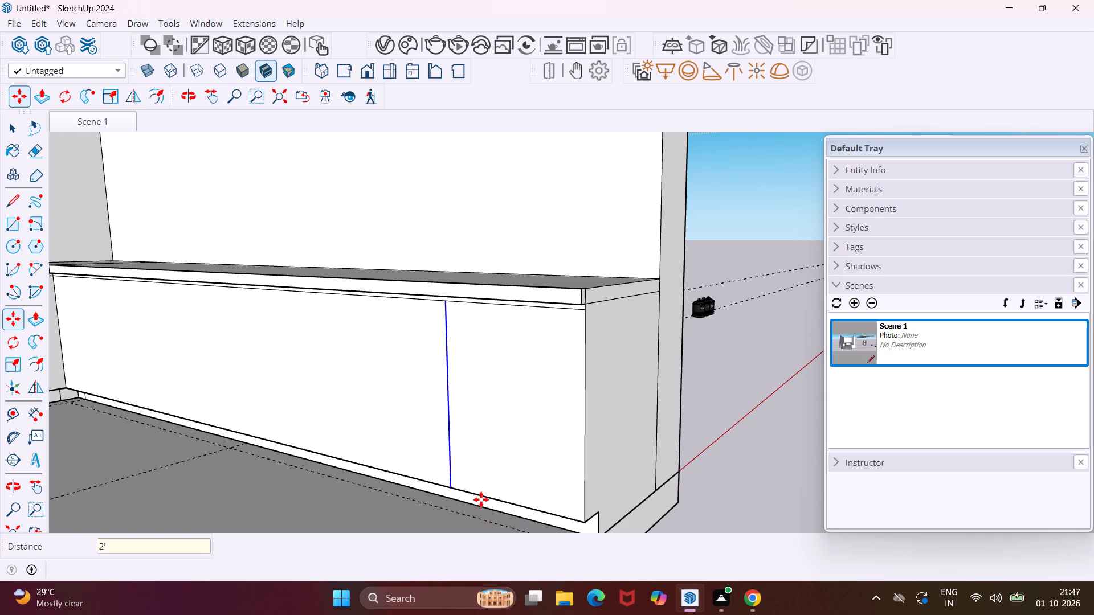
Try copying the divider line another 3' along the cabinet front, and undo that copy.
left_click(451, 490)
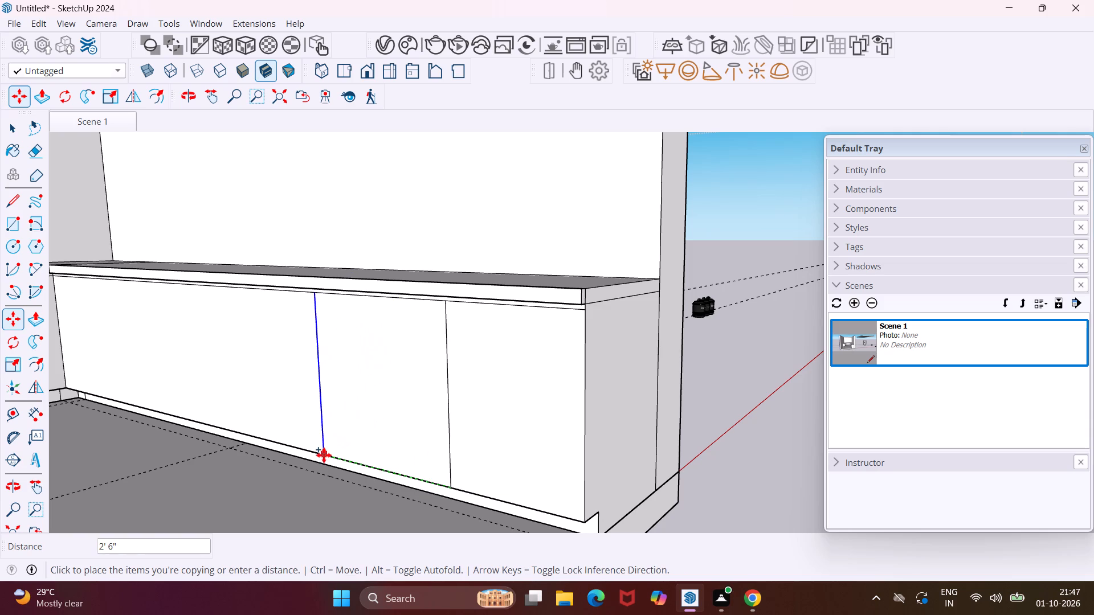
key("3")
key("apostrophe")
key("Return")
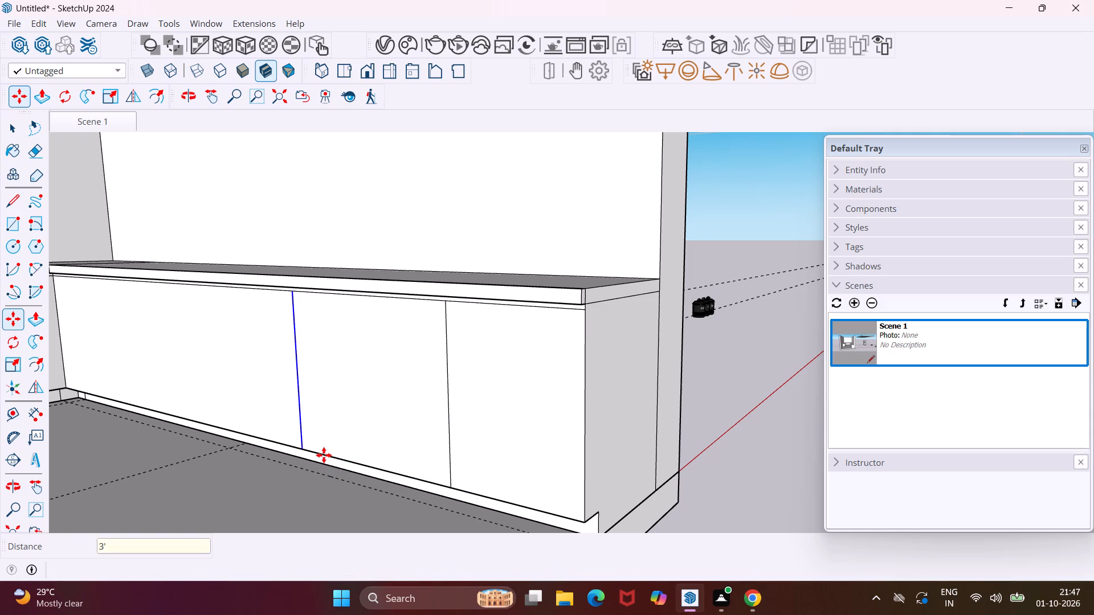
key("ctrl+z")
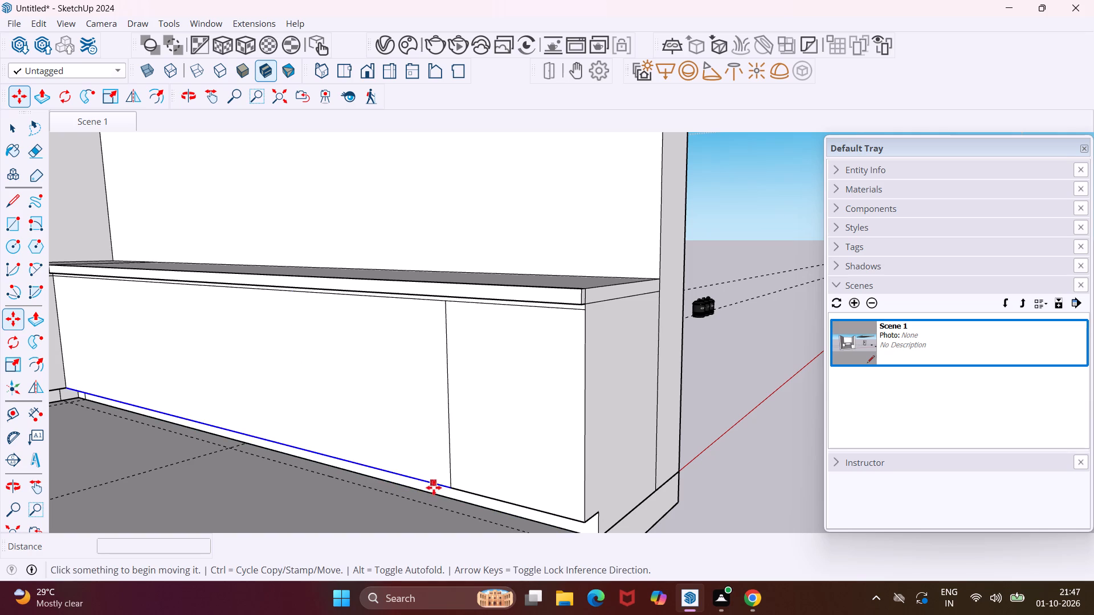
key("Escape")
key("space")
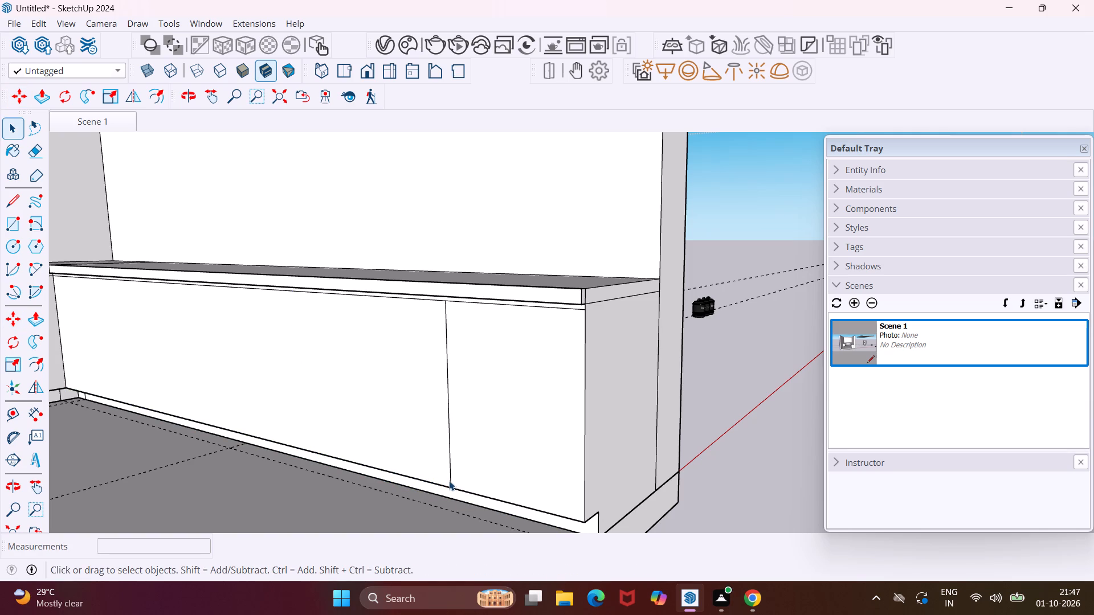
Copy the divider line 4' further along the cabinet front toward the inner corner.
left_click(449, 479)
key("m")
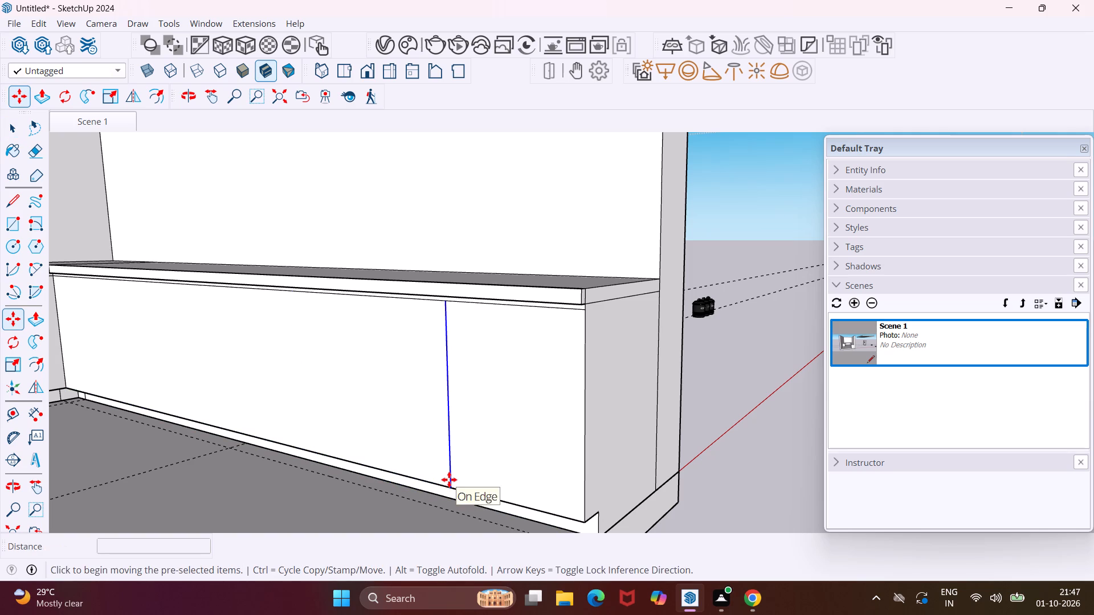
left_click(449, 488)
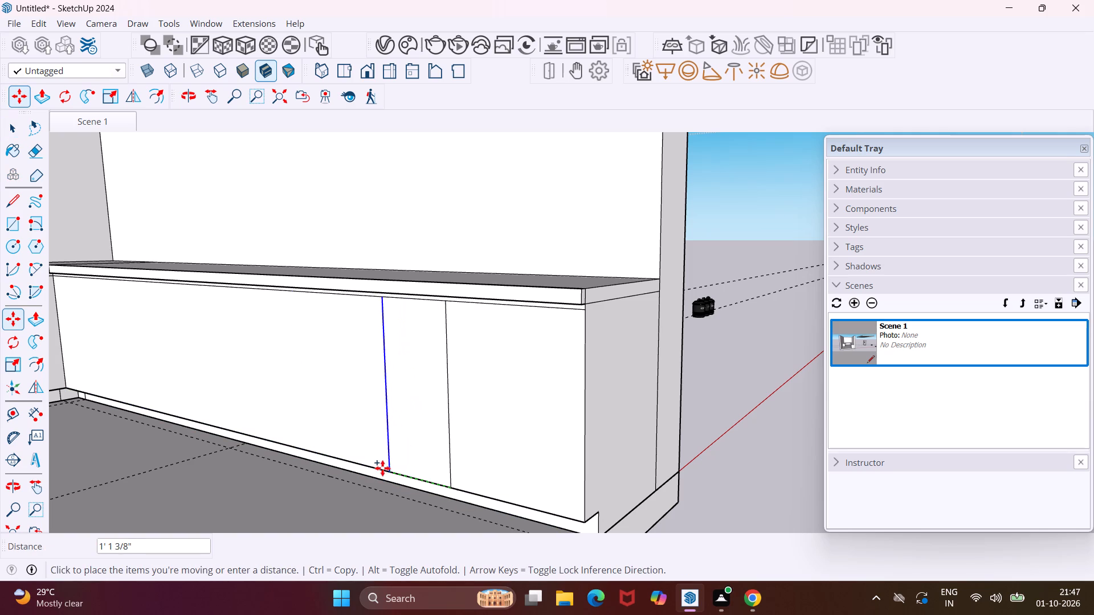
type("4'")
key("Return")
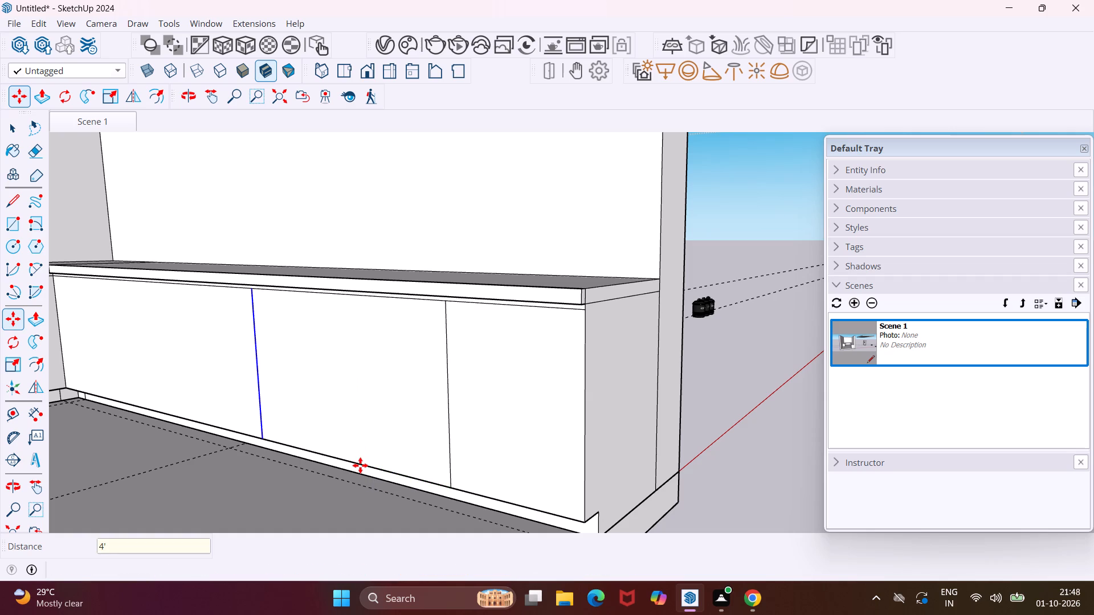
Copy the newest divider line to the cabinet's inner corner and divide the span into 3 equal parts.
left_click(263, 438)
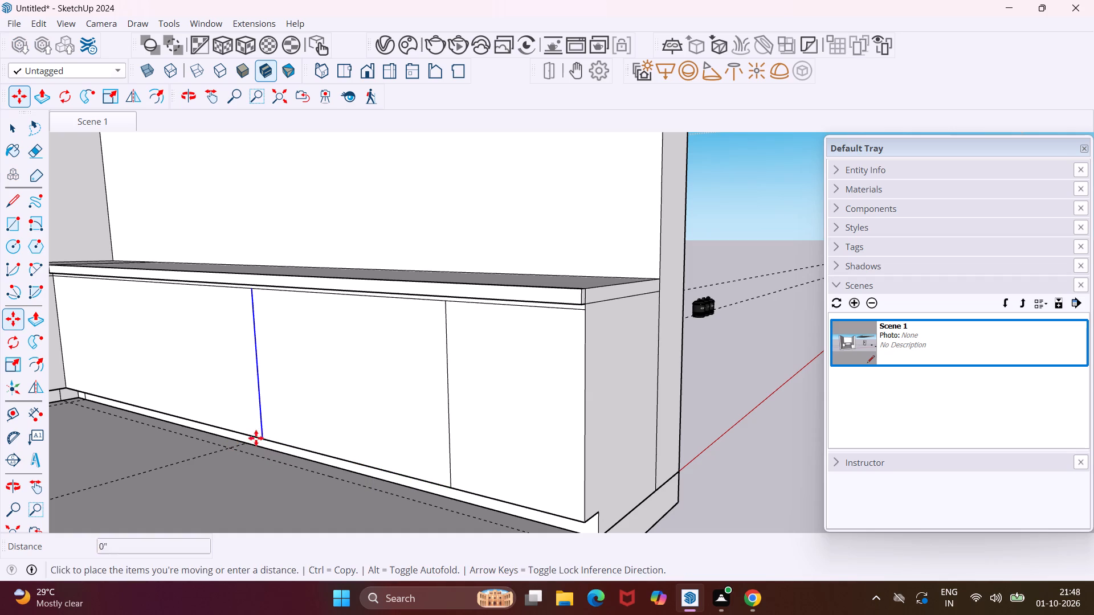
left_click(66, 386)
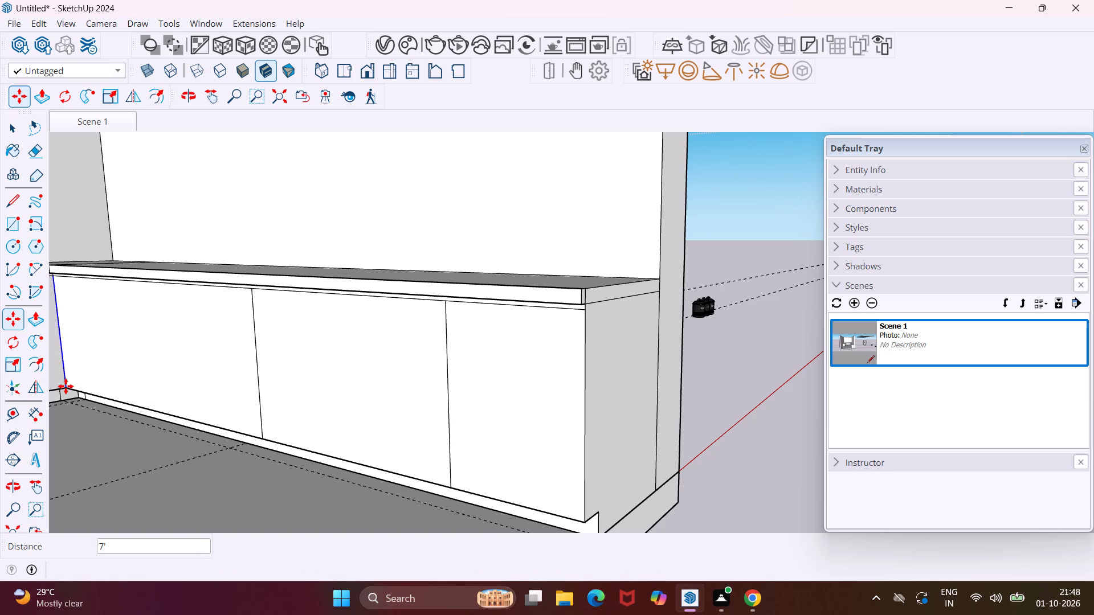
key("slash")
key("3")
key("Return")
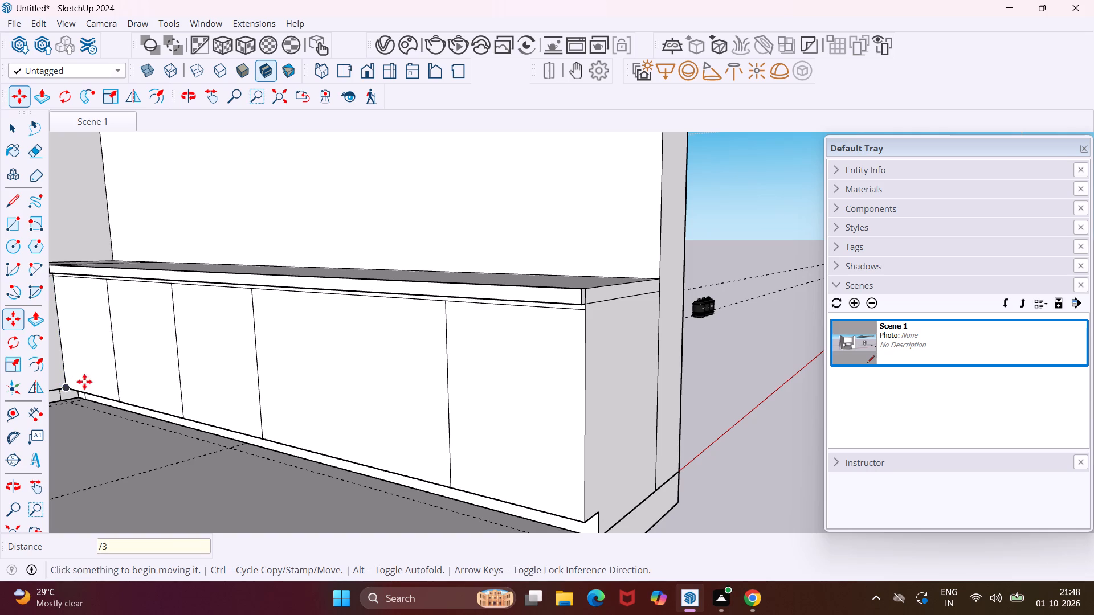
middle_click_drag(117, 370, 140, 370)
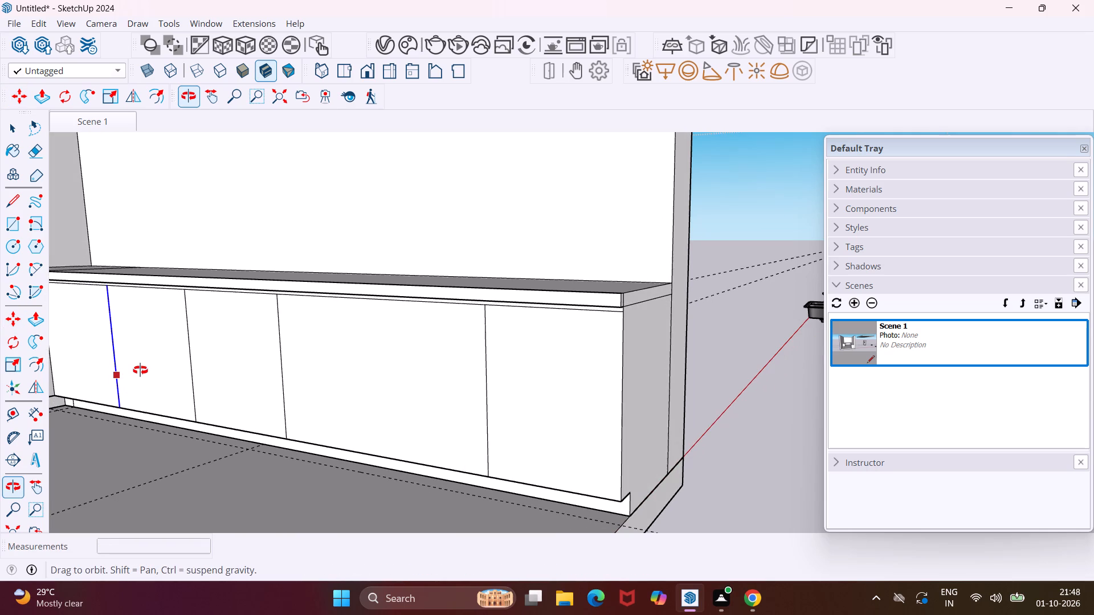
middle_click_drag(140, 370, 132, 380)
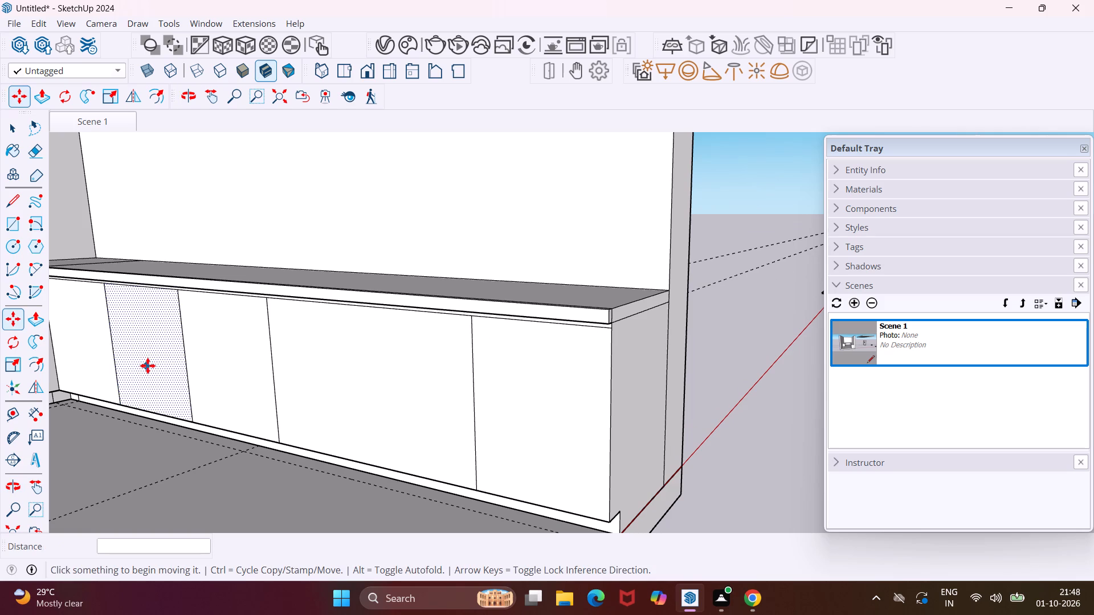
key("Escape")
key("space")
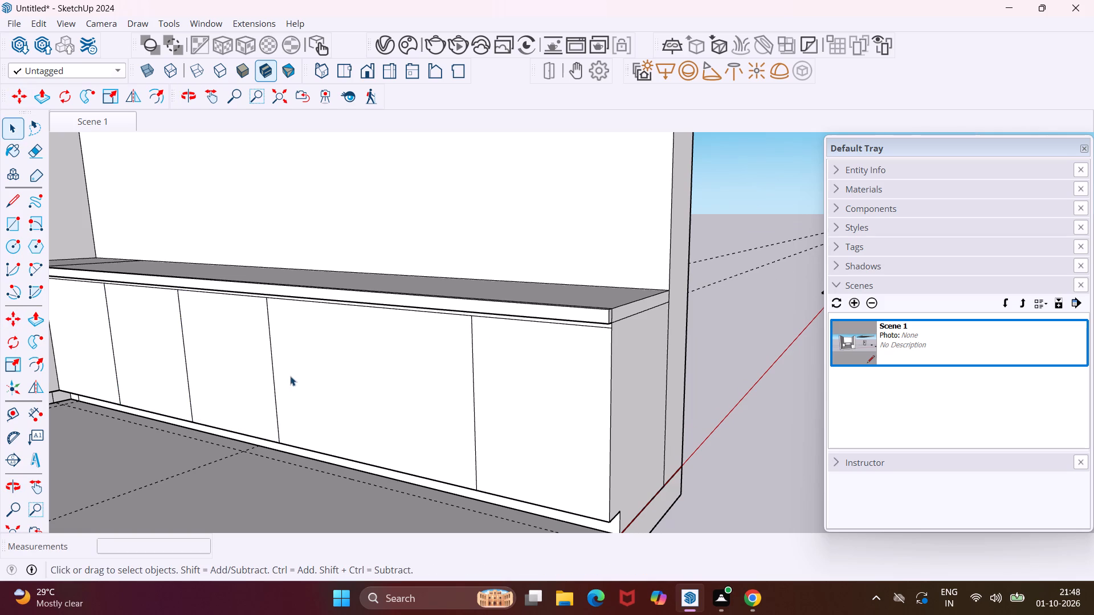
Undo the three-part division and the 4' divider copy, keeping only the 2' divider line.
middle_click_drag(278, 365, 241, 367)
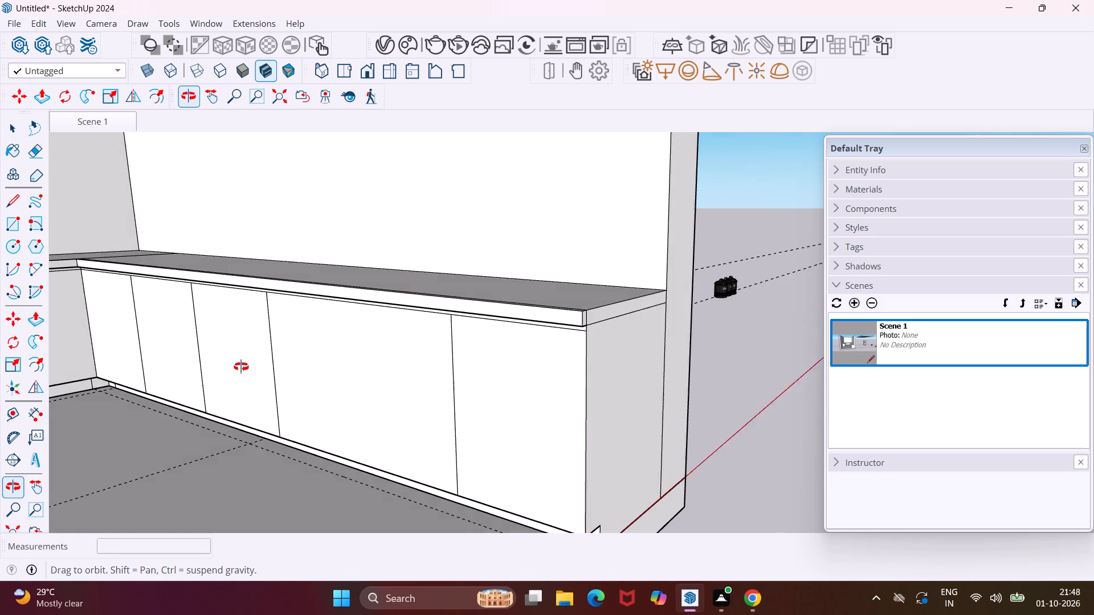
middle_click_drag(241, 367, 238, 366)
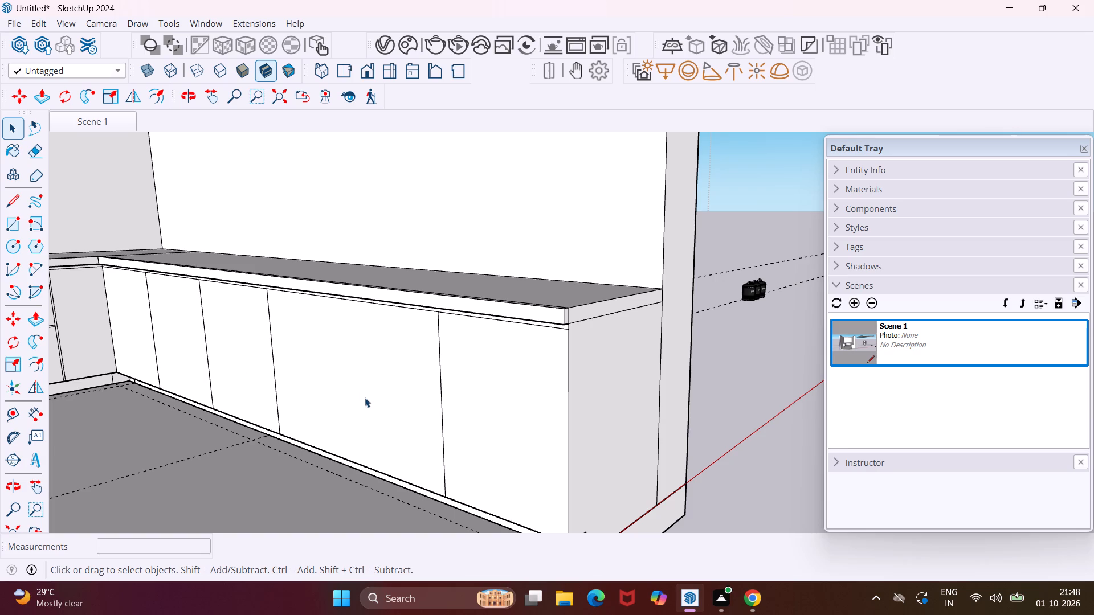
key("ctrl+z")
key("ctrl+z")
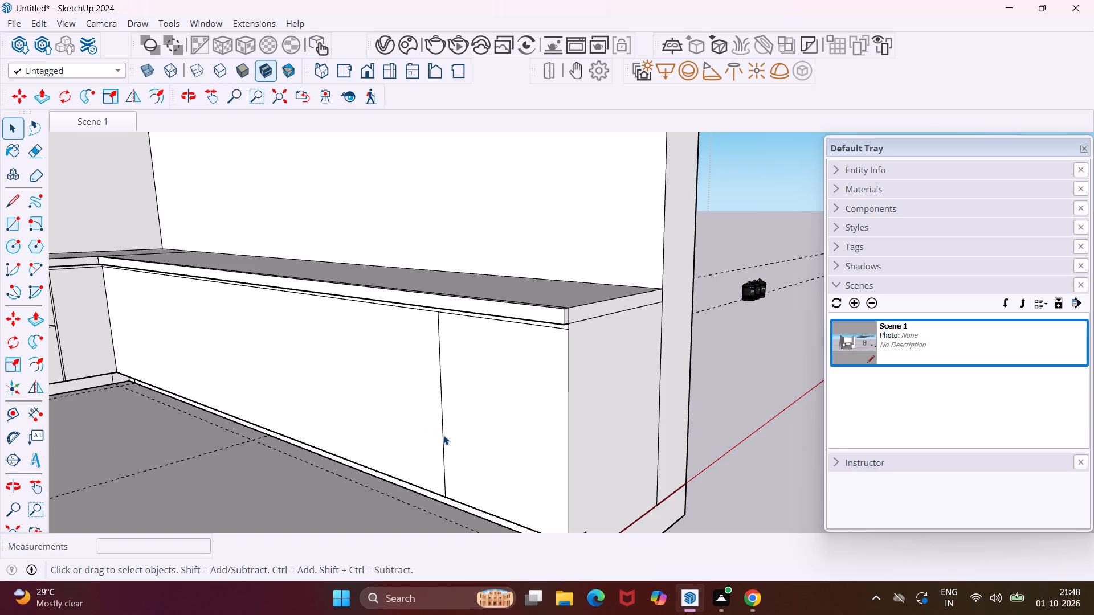
Move the vertical divider line about 9' along the long cabinet front to near the inner corner.
left_click(443, 435)
key("m")
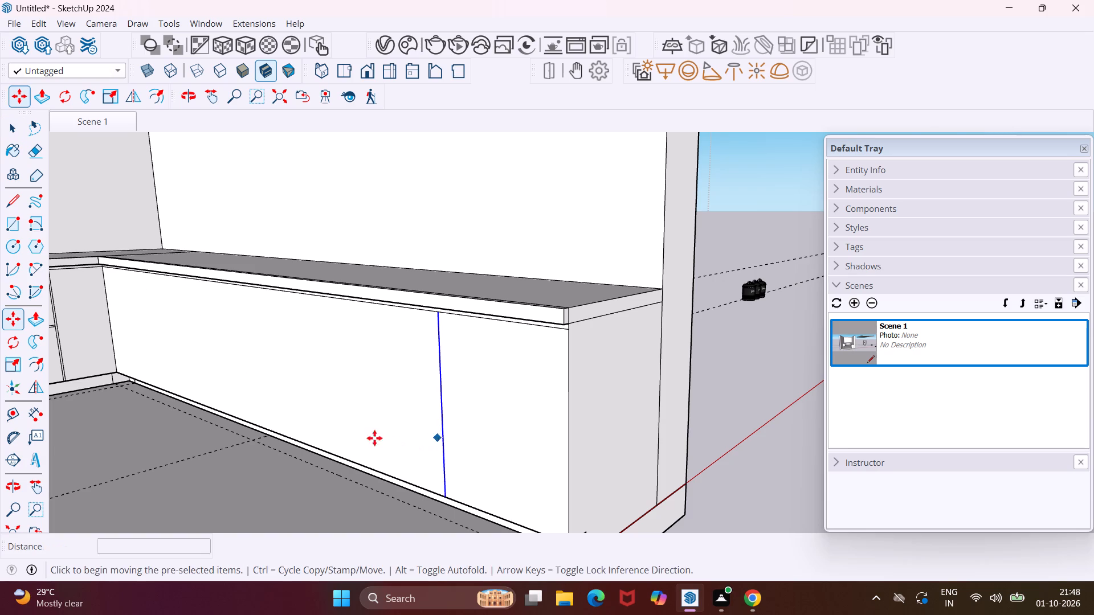
left_click(447, 497)
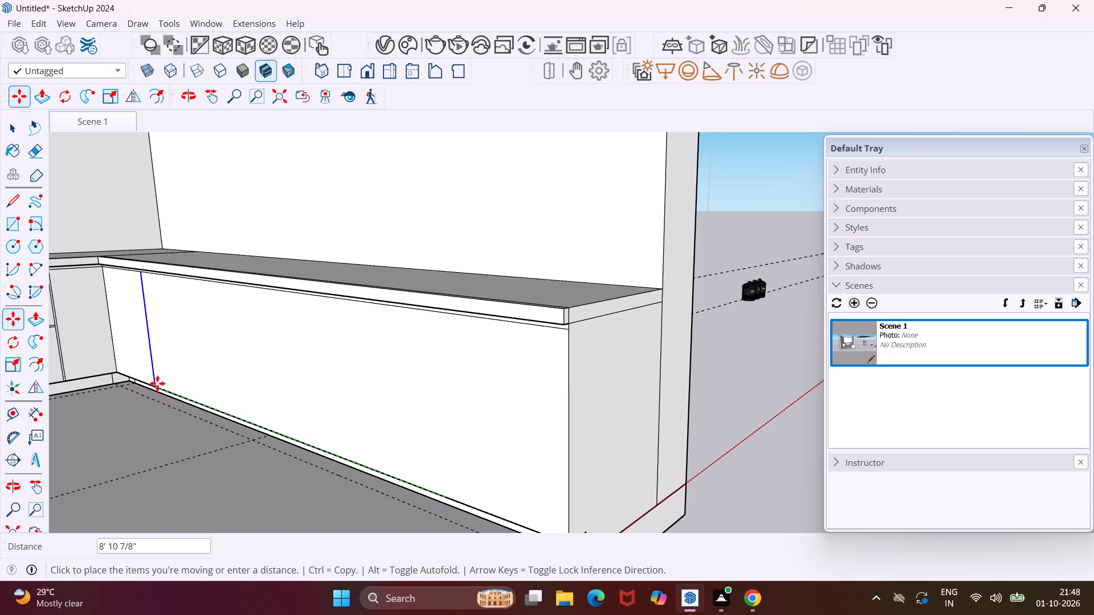
scroll(156, 382, "up", 10)
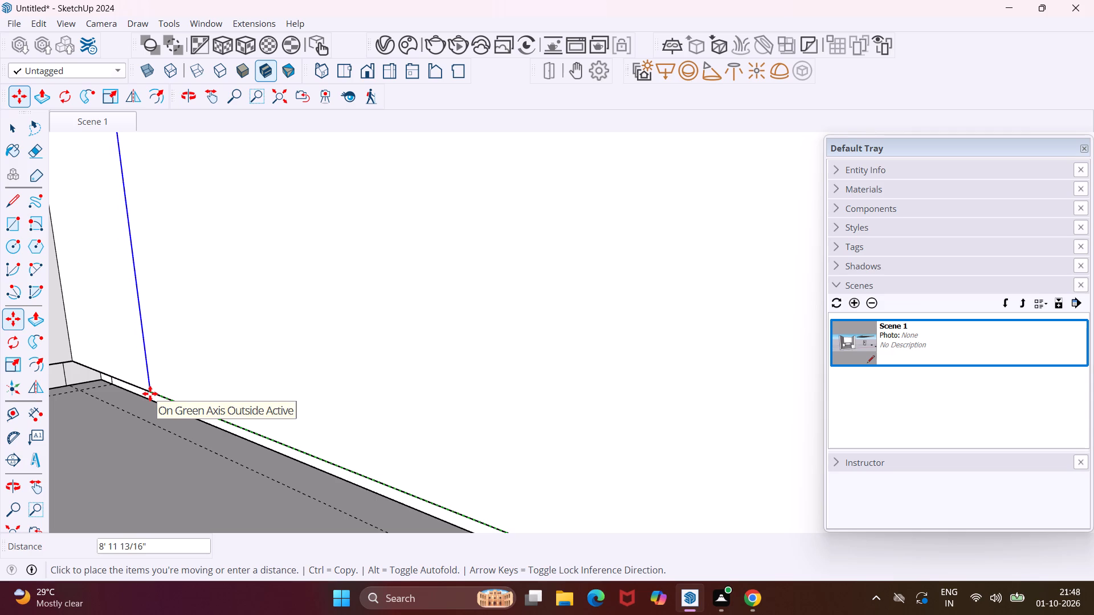
left_click(150, 393)
key("Escape")
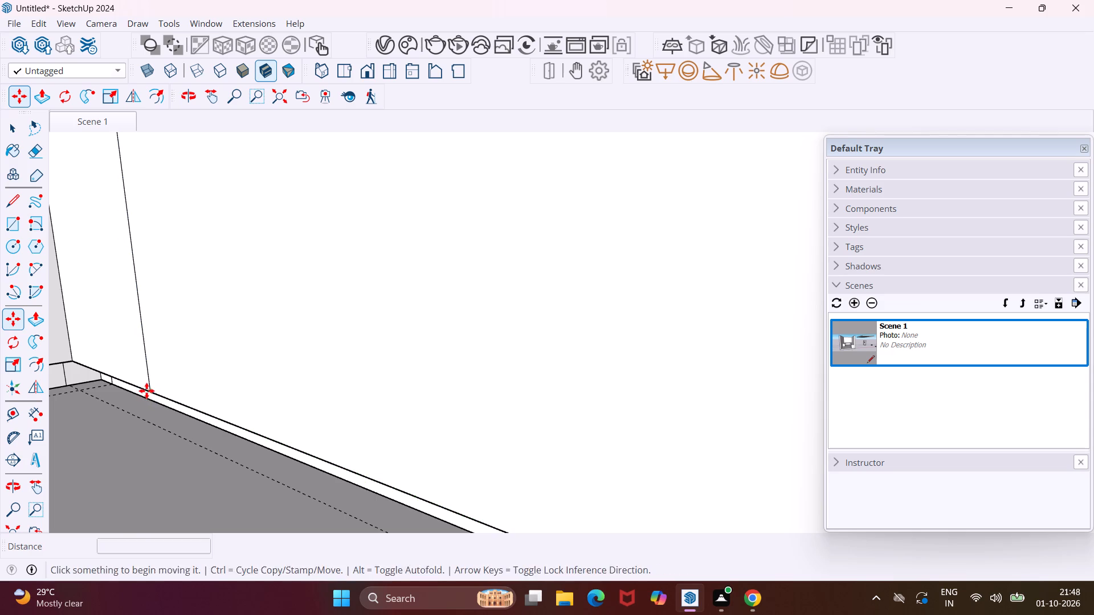
Copy the divider line near the inner corner 2' along the cabinet front toward its outer end.
key("space")
left_click(137, 374)
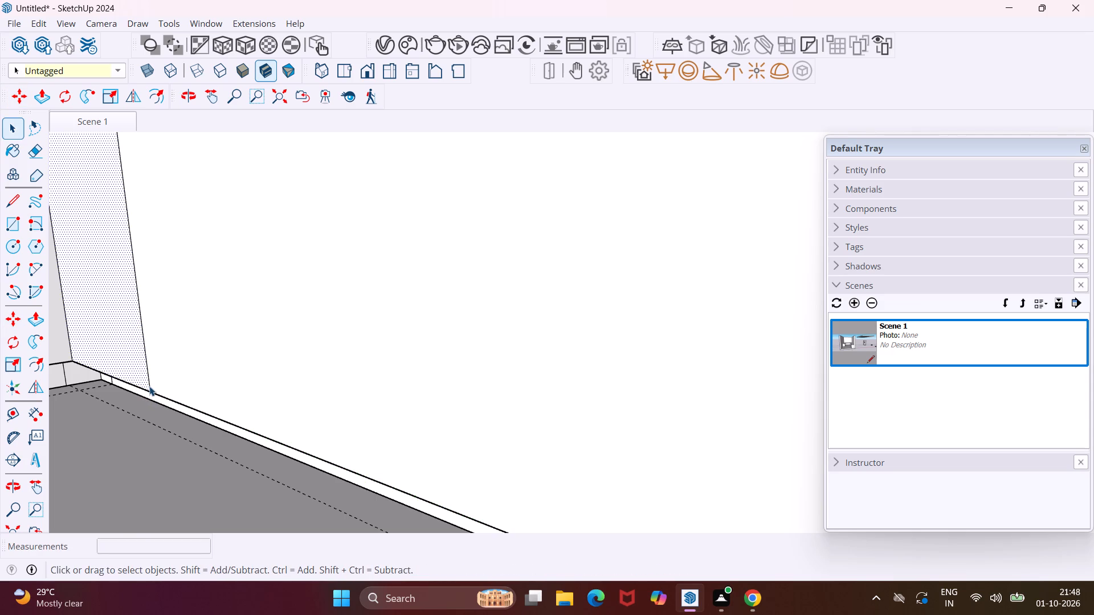
left_click(149, 386)
key("m")
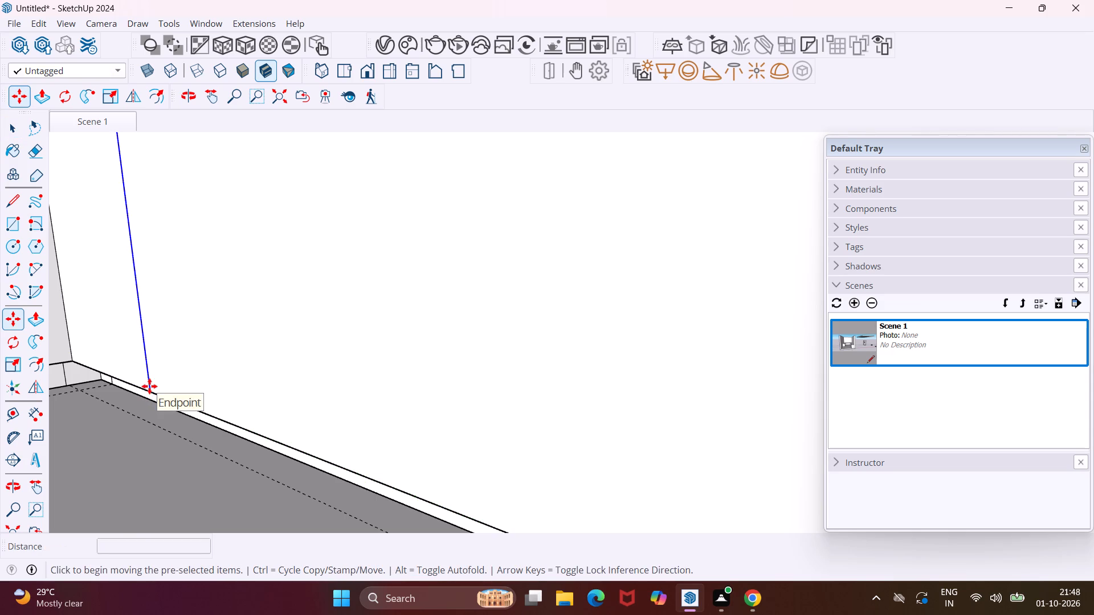
left_click(148, 391)
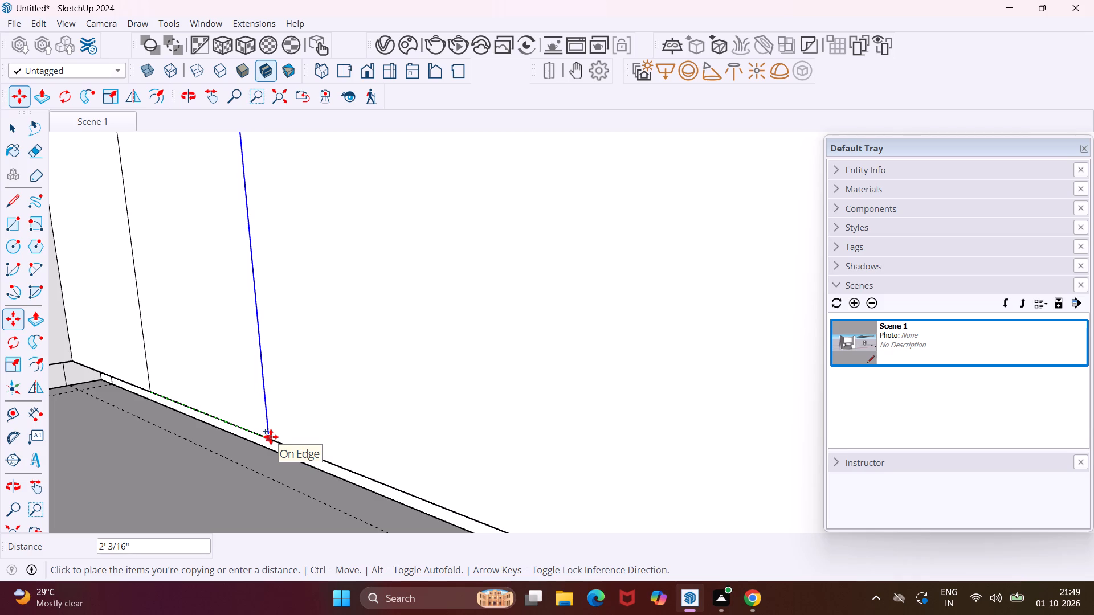
key("2")
key("apostrophe")
key("Return")
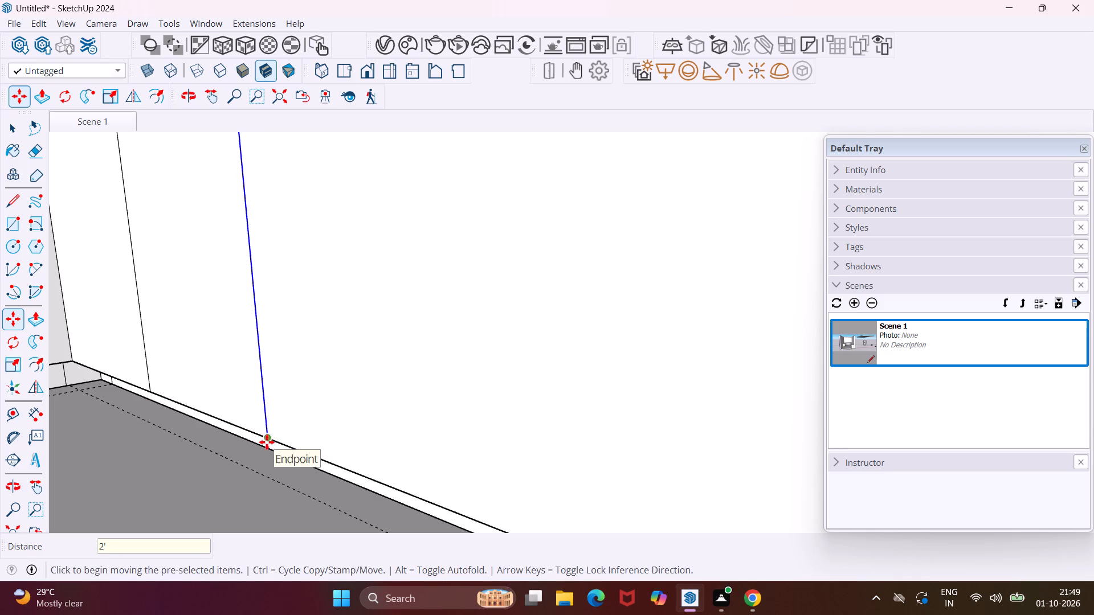
Copy the newest divider line 4' further along the cabinet front toward the outer end.
left_click(267, 438)
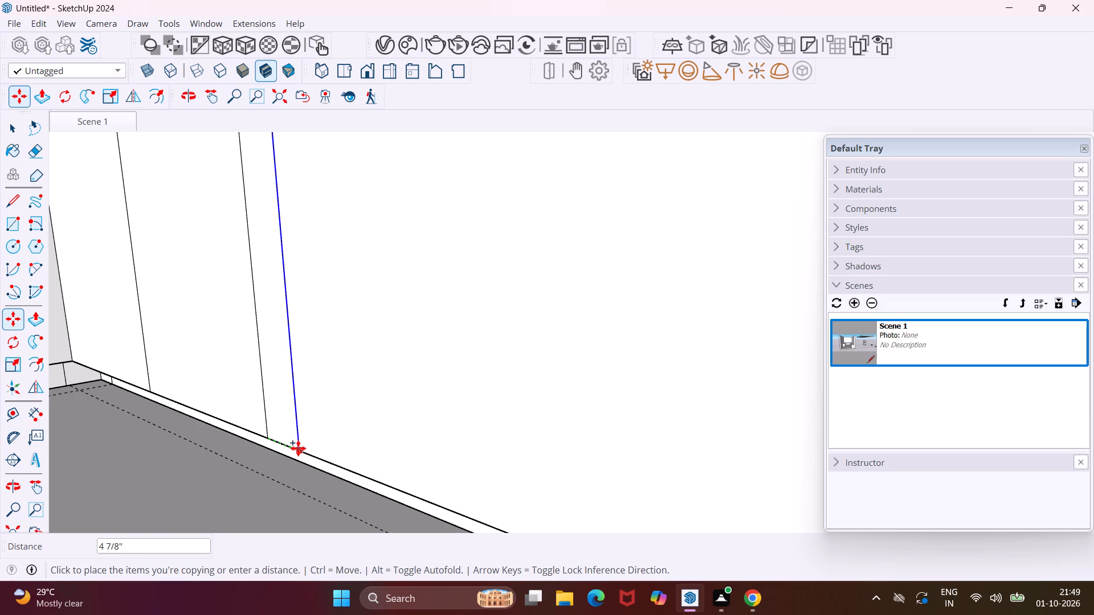
scroll(298, 448, "down", 8)
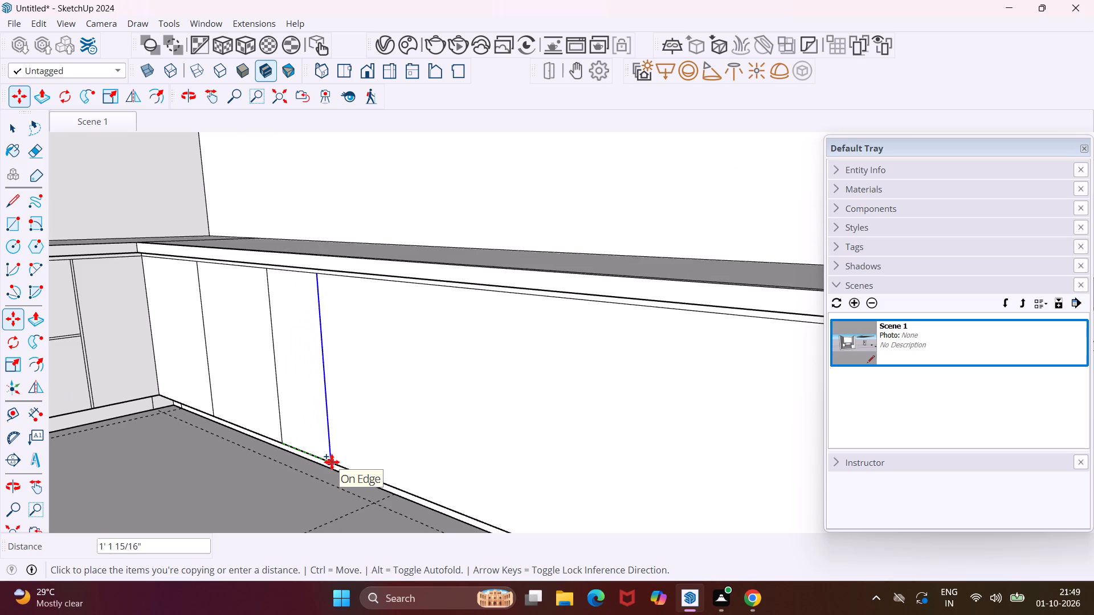
type("4'")
key("Return")
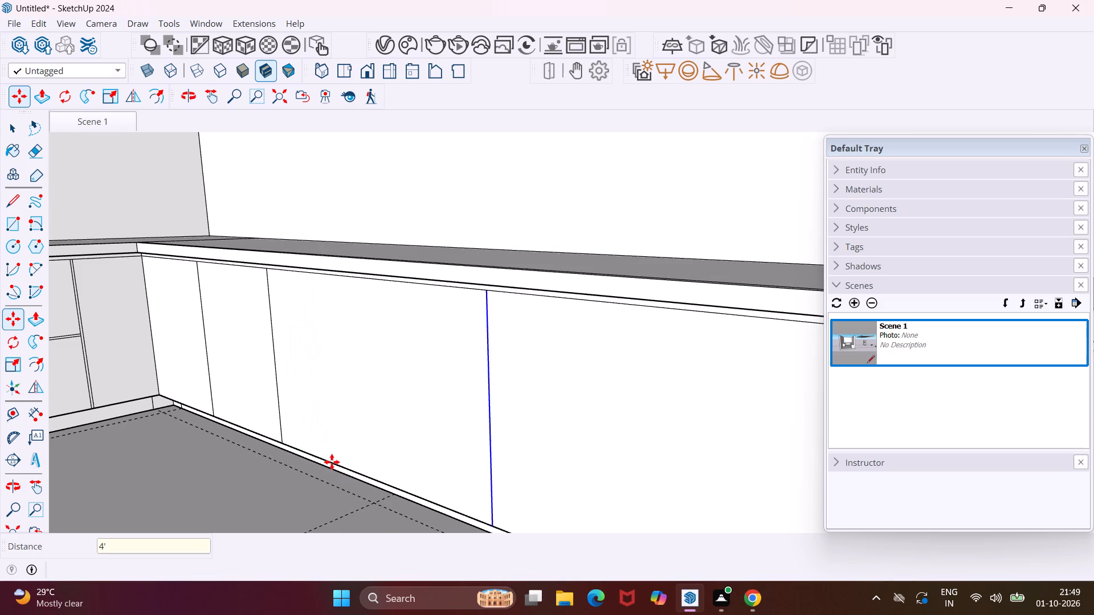
Copy the newest divider line to the cabinet's outer end corner and divide that span into 2 equal parts.
scroll(316, 446, "down", 7)
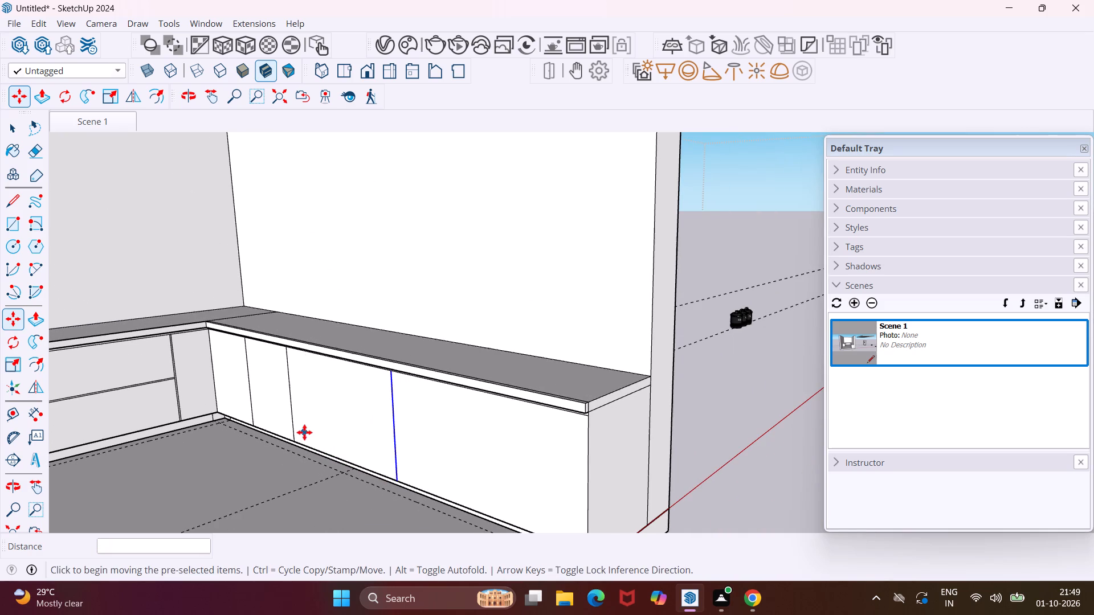
left_click(394, 481)
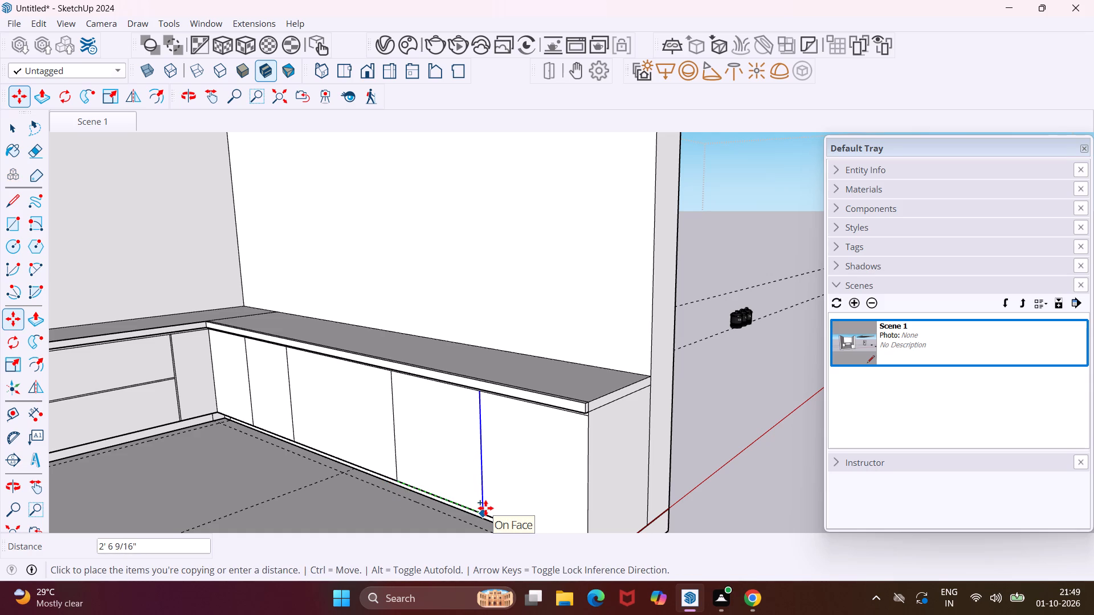
scroll(554, 524, "down", 9)
scroll(566, 530, "up", 7)
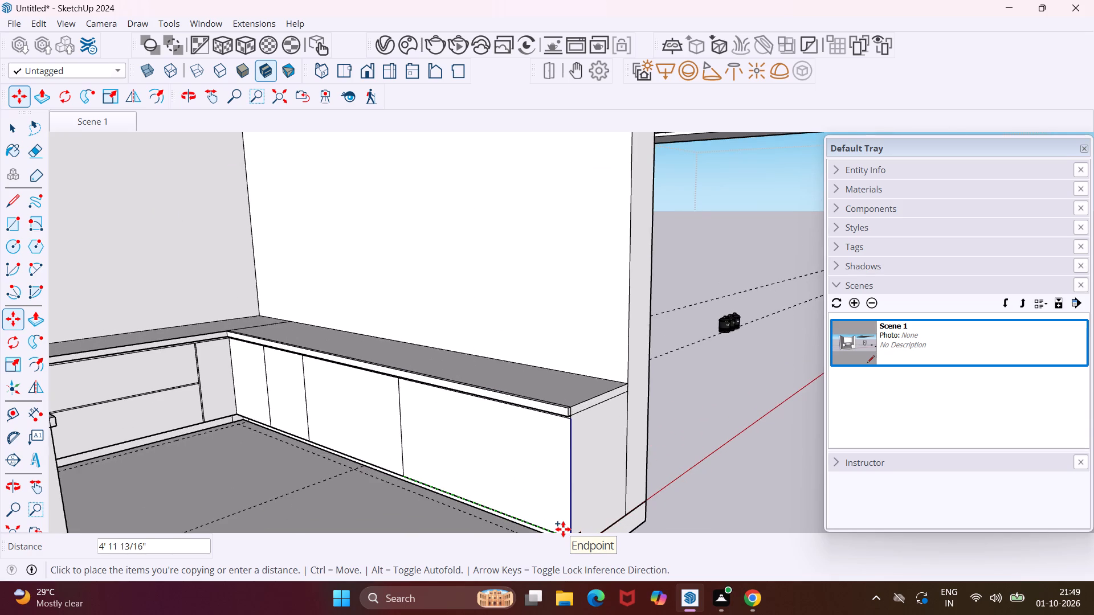
scroll(563, 529, "down", 14)
scroll(568, 530, "up", 4)
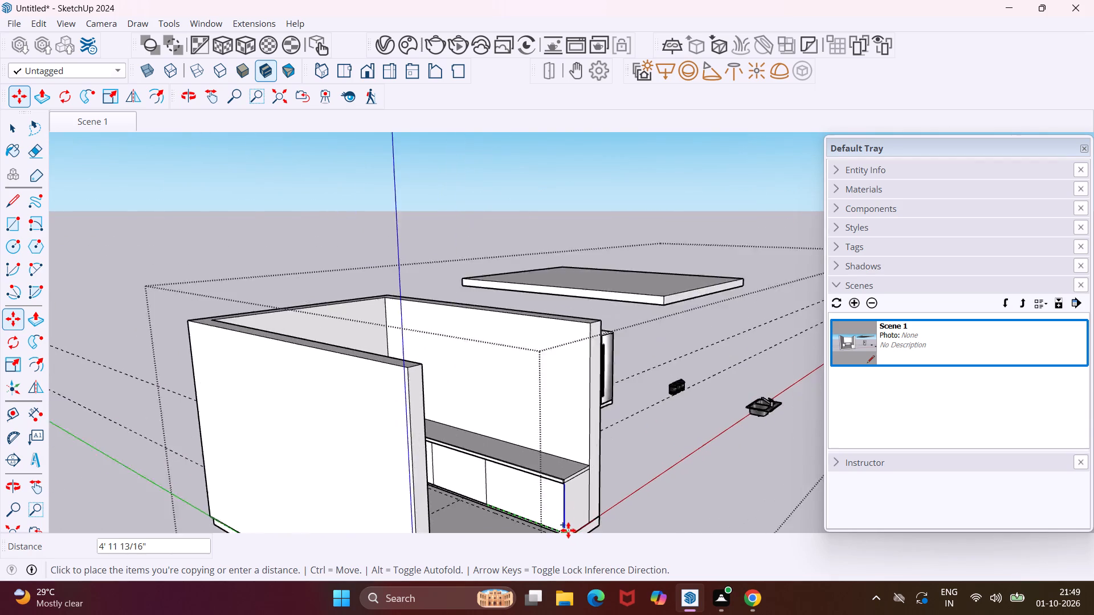
scroll(568, 530, "up", 6)
left_click(568, 530)
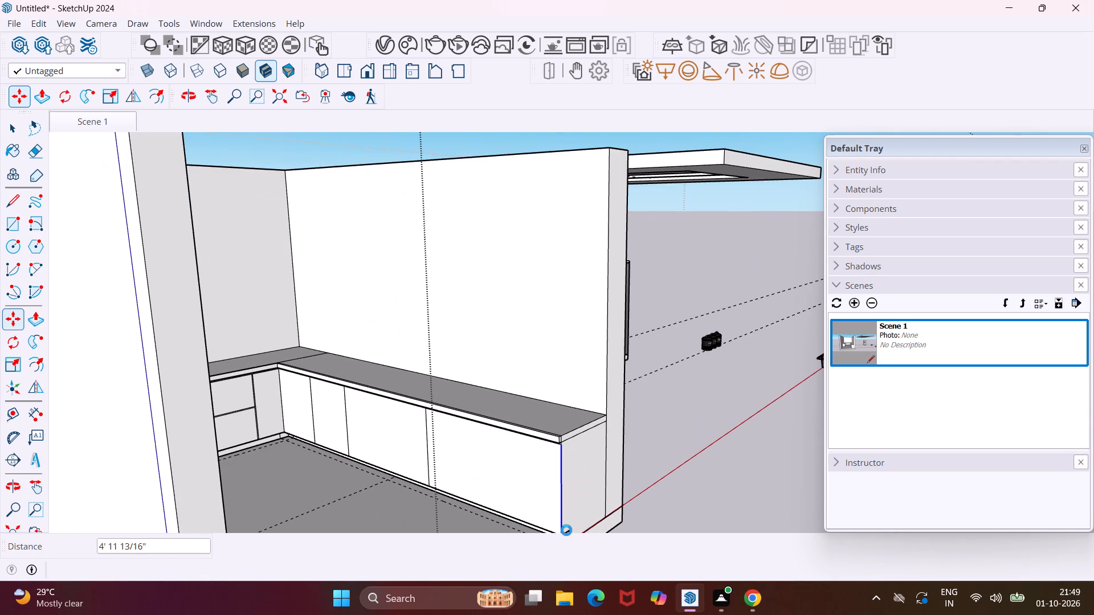
type("/2")
key("Return")
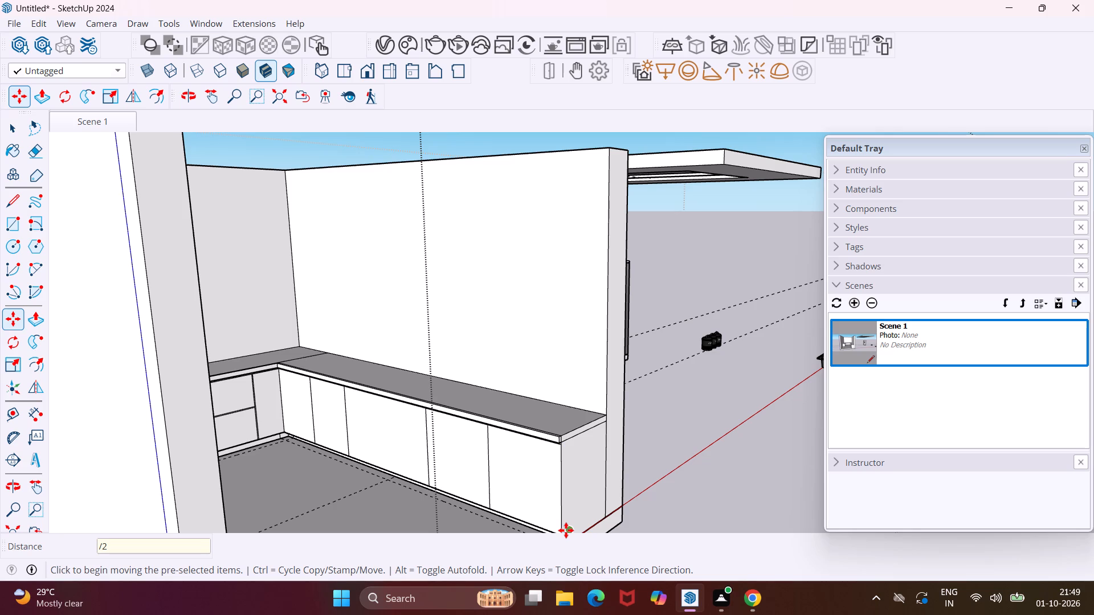
key("Escape")
key("space")
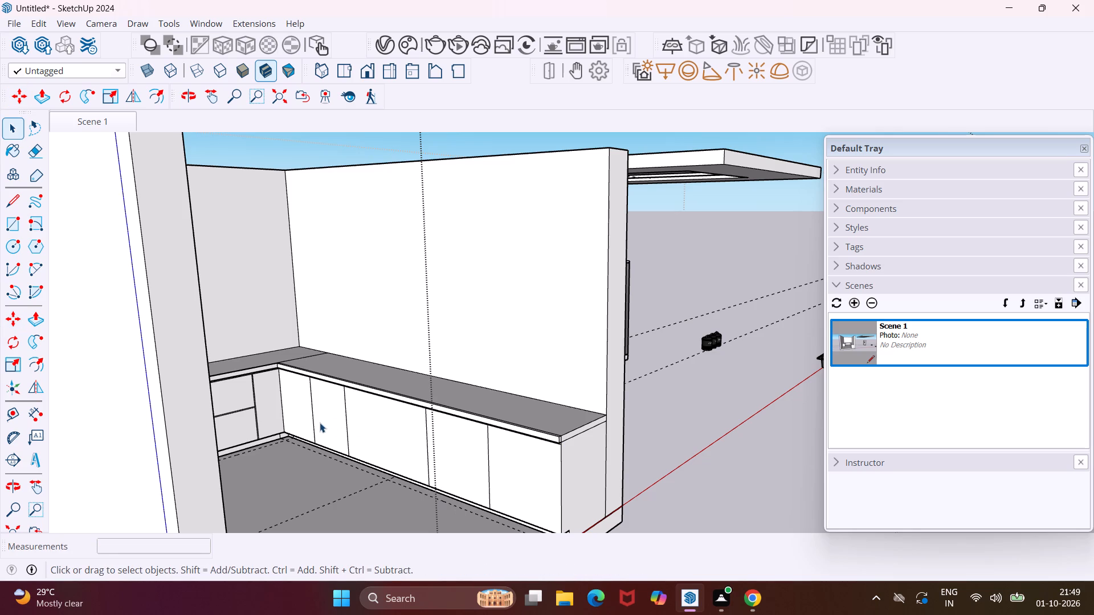
Copy all four vertical divider lines on the long cabinet front .4" toward the outer end to form narrow panel gaps.
scroll(315, 421, "up", 9)
middle_click_drag(315, 421, 345, 409)
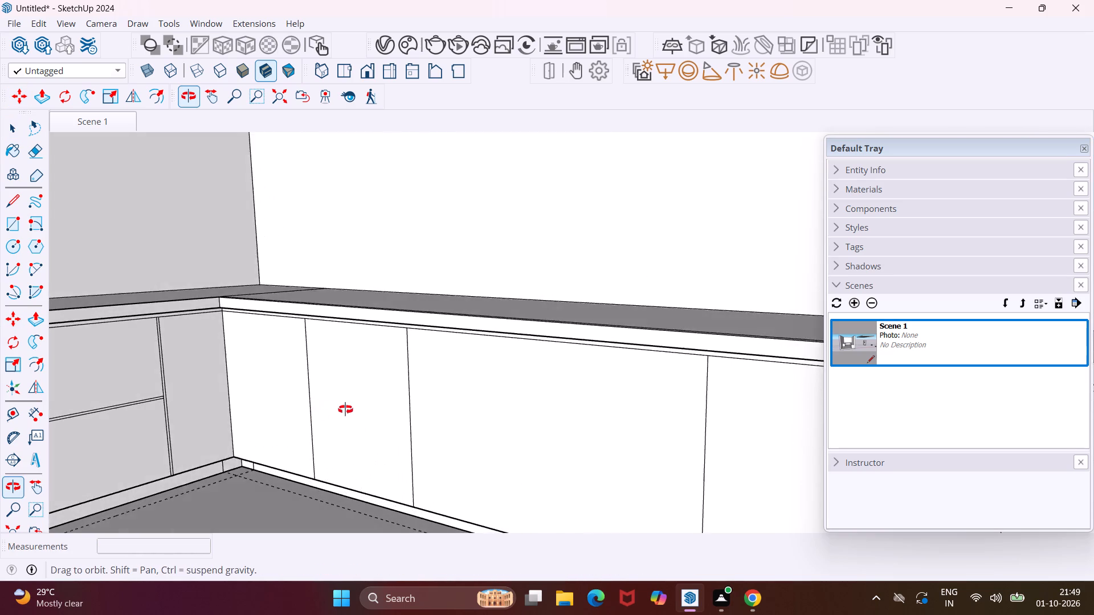
middle_click_drag(345, 409, 375, 407)
scroll(309, 458, "up", 3)
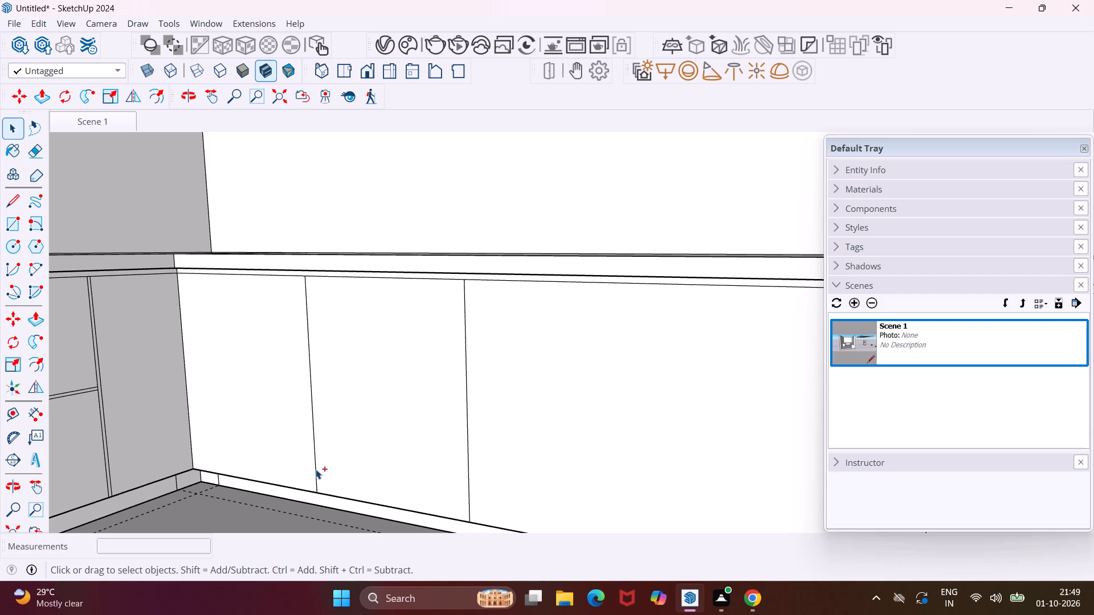
left_click(316, 469, "ctrl")
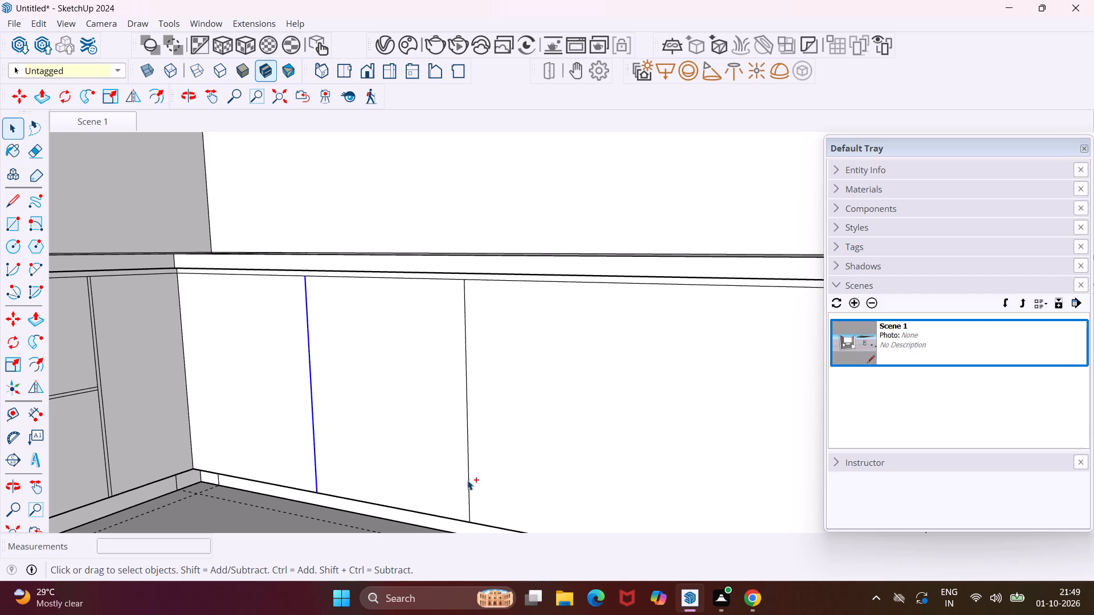
left_click(469, 483, "ctrl")
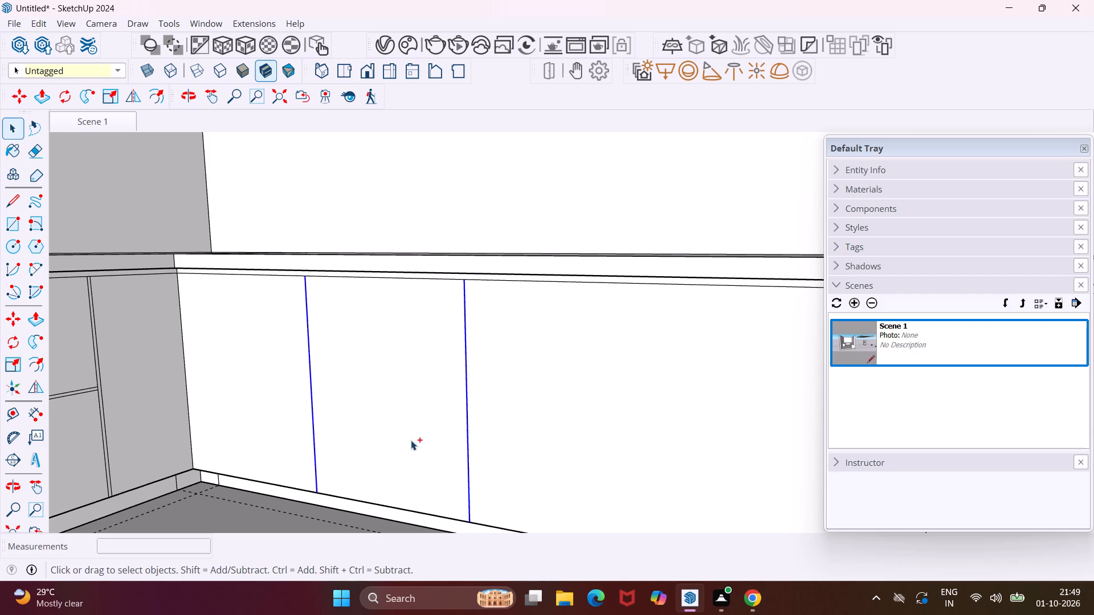
scroll(407, 438, "down", 5, "ctrl")
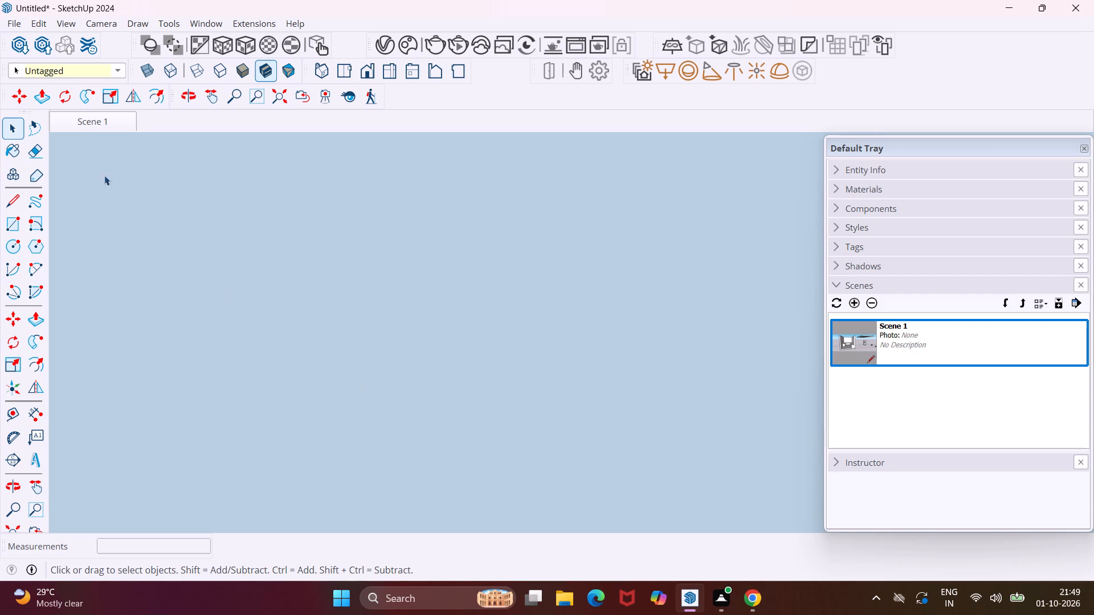
left_click(80, 125)
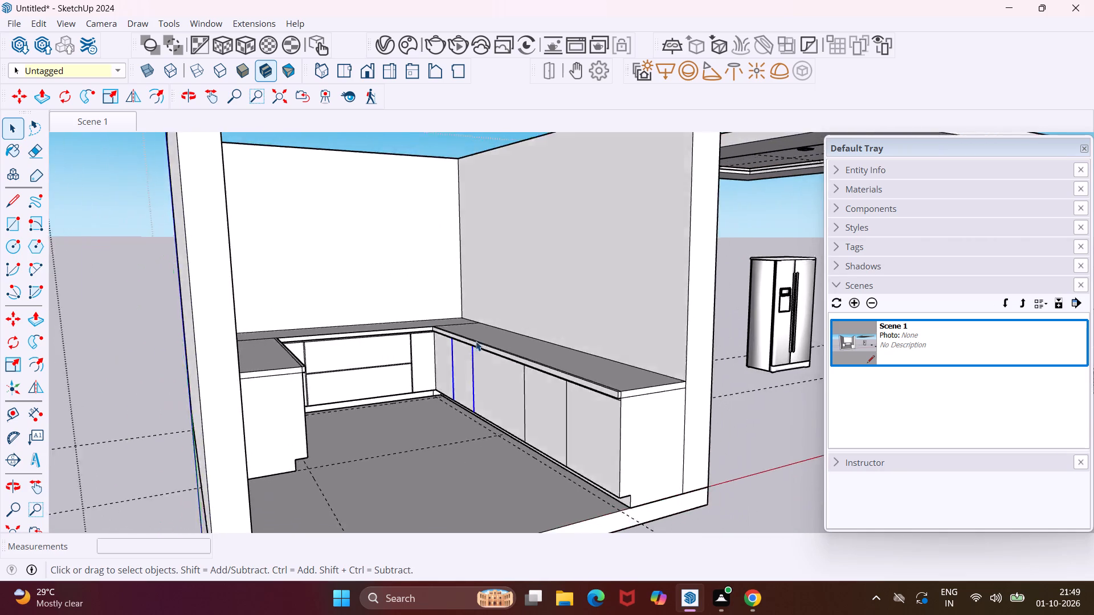
scroll(500, 411, "up", 9)
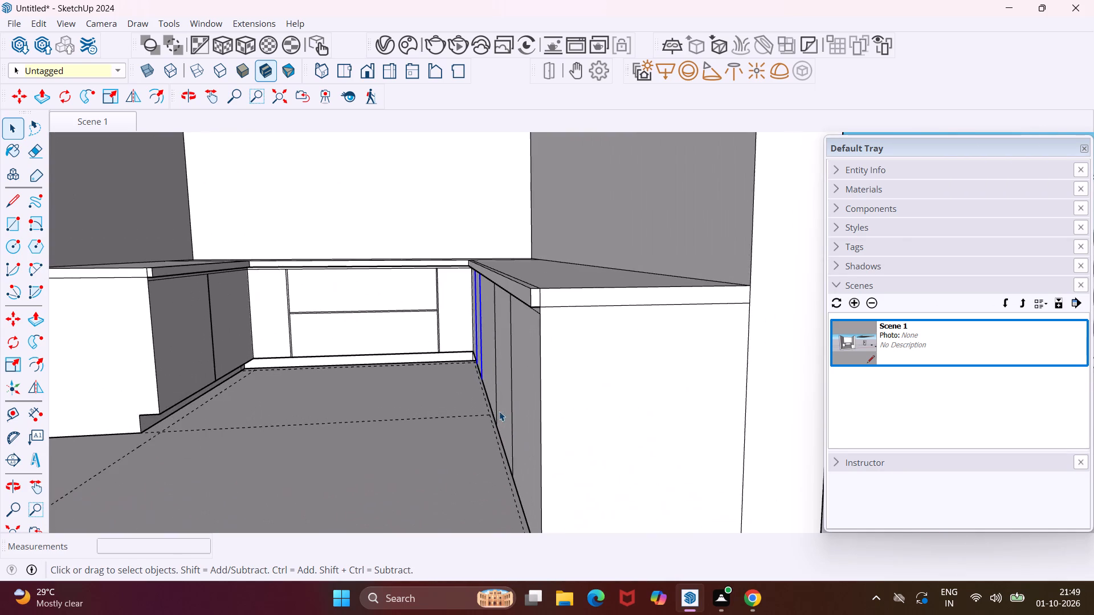
middle_click_drag(499, 411, 568, 416)
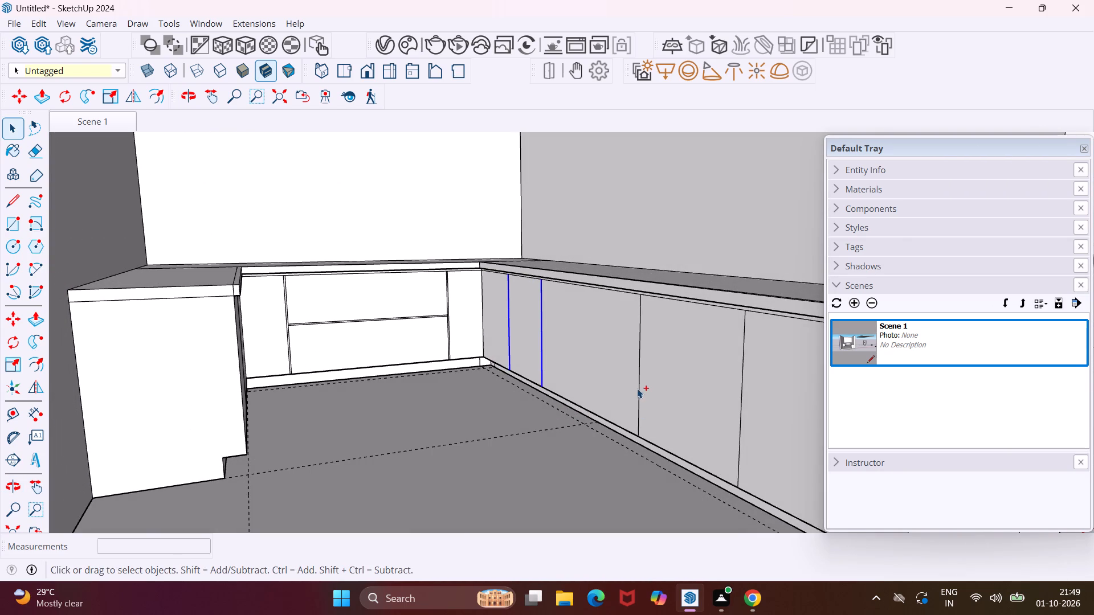
left_click(637, 391, "ctrl")
left_click(739, 447, "ctrl")
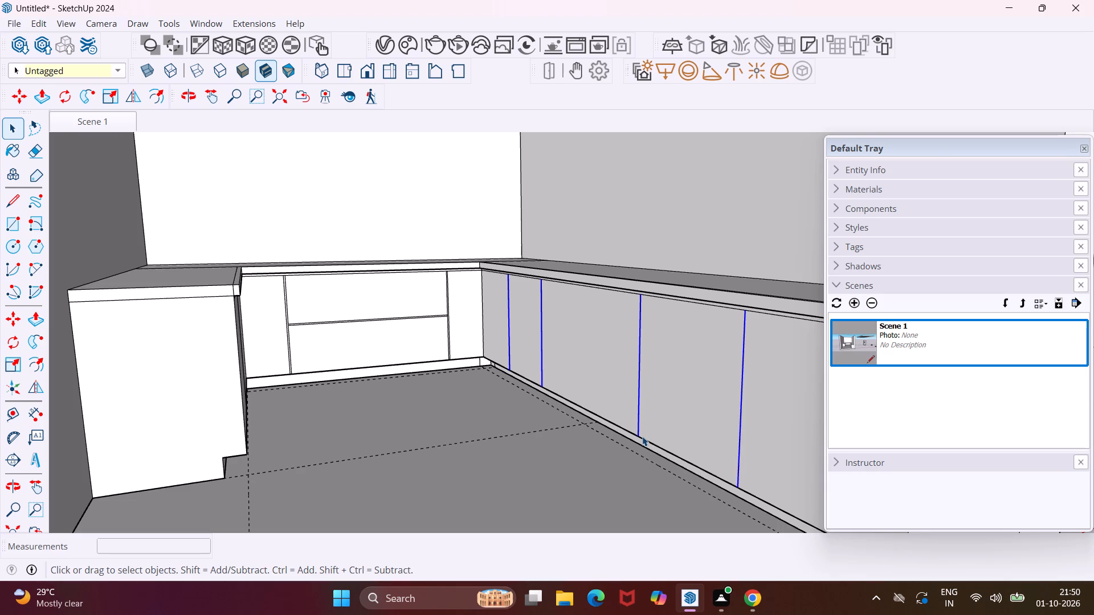
key("m")
scroll(639, 433, "up", 3)
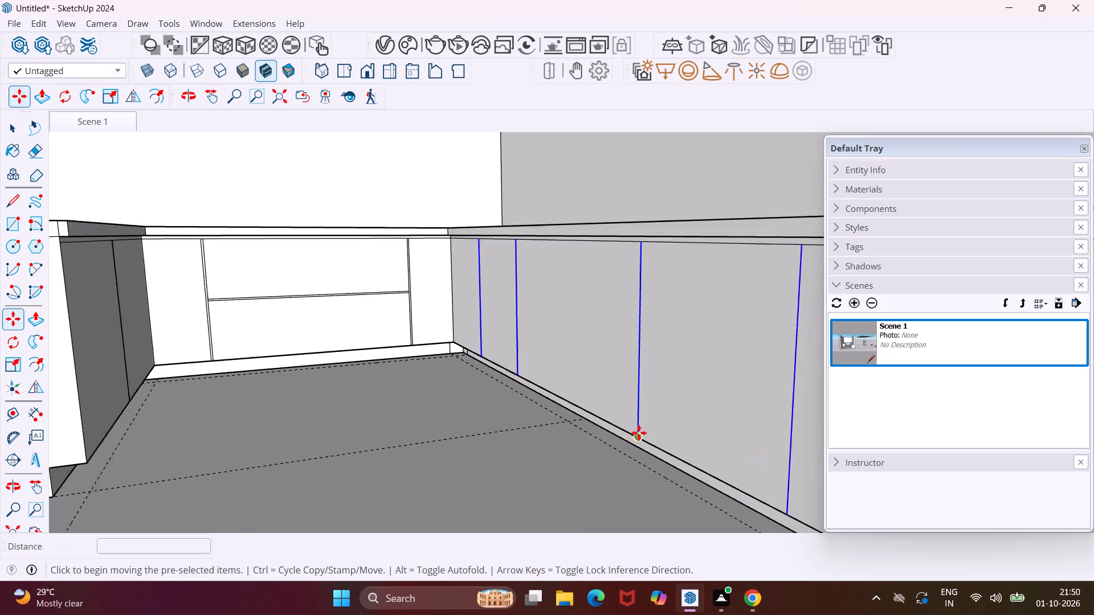
scroll(639, 433, "up", 11)
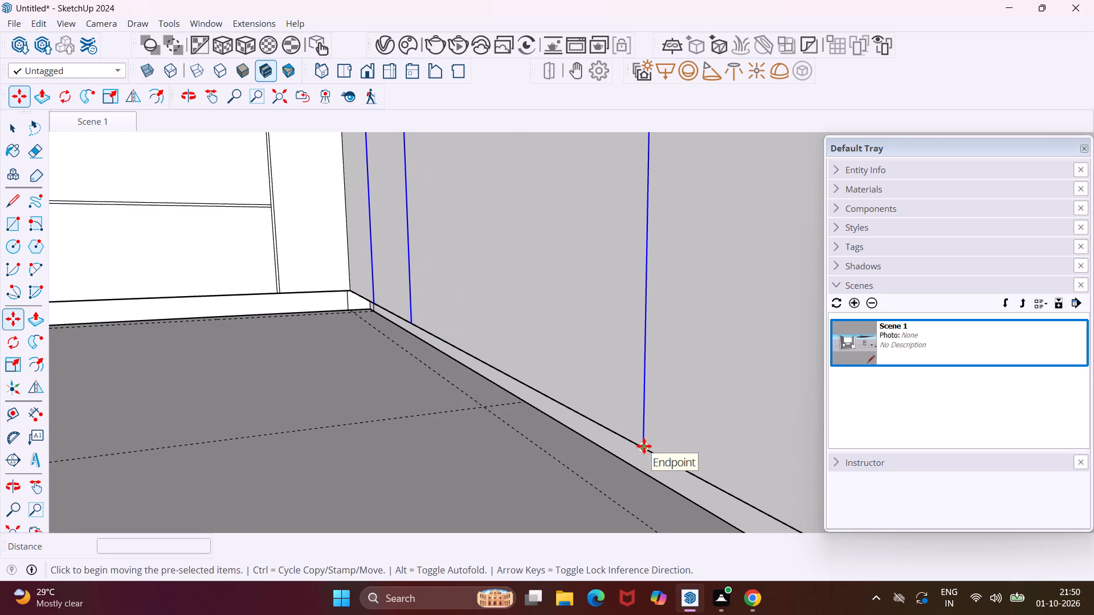
left_click(644, 446)
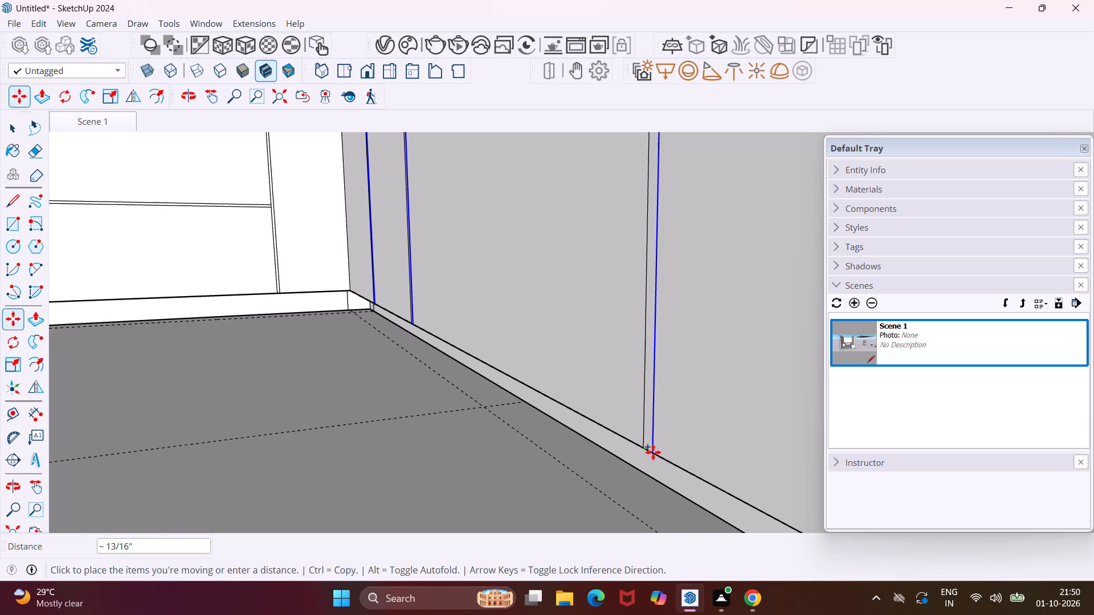
type(".4")
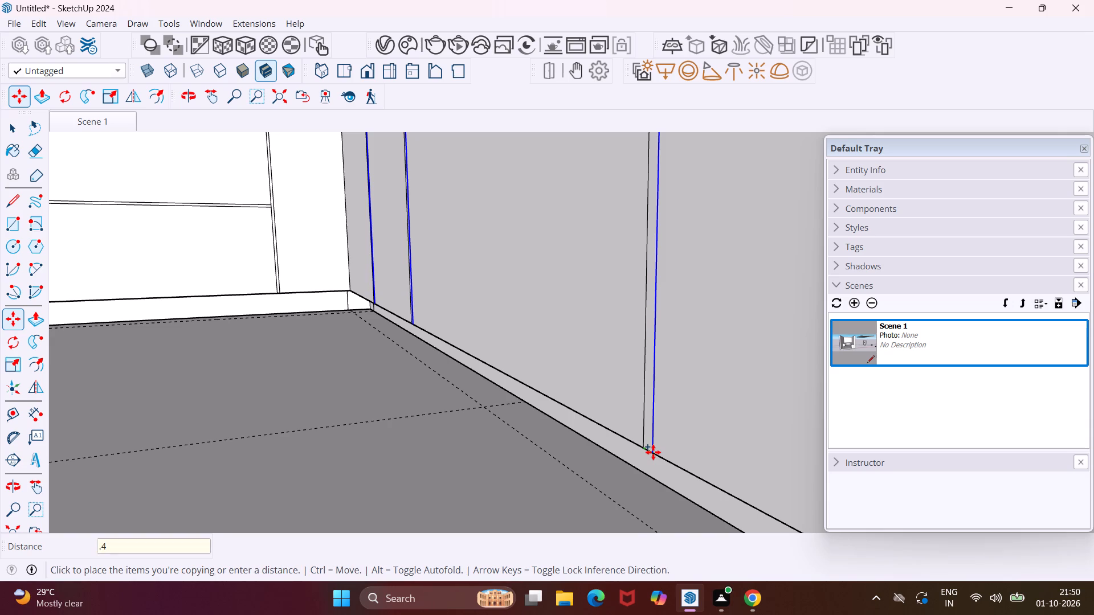
key("shift+quotedbl")
key("Return")
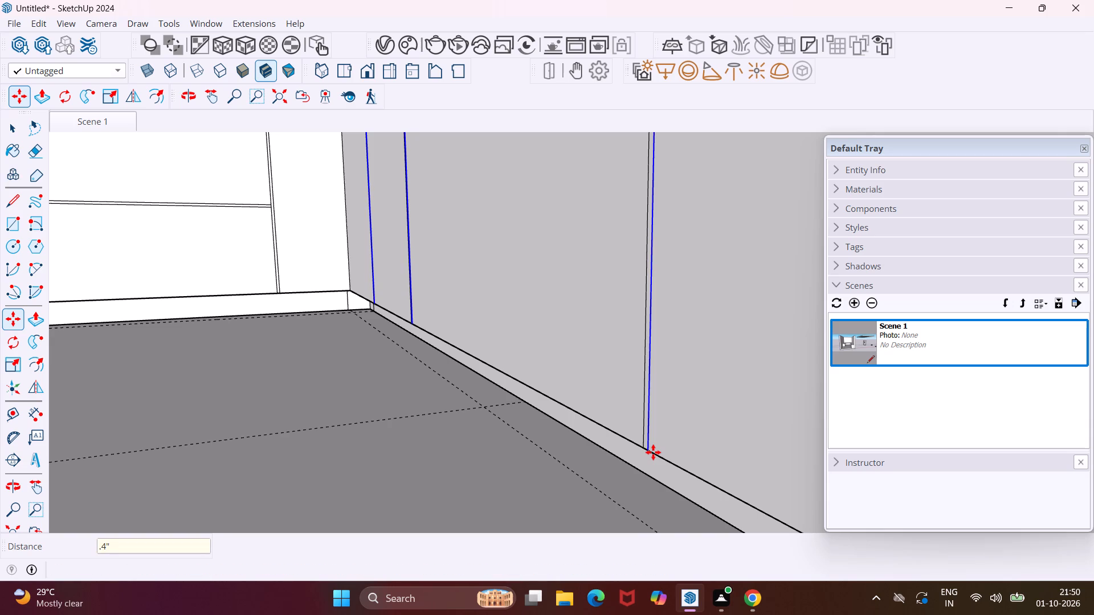
key("Escape")
key("space")
scroll(525, 333, "down", 5)
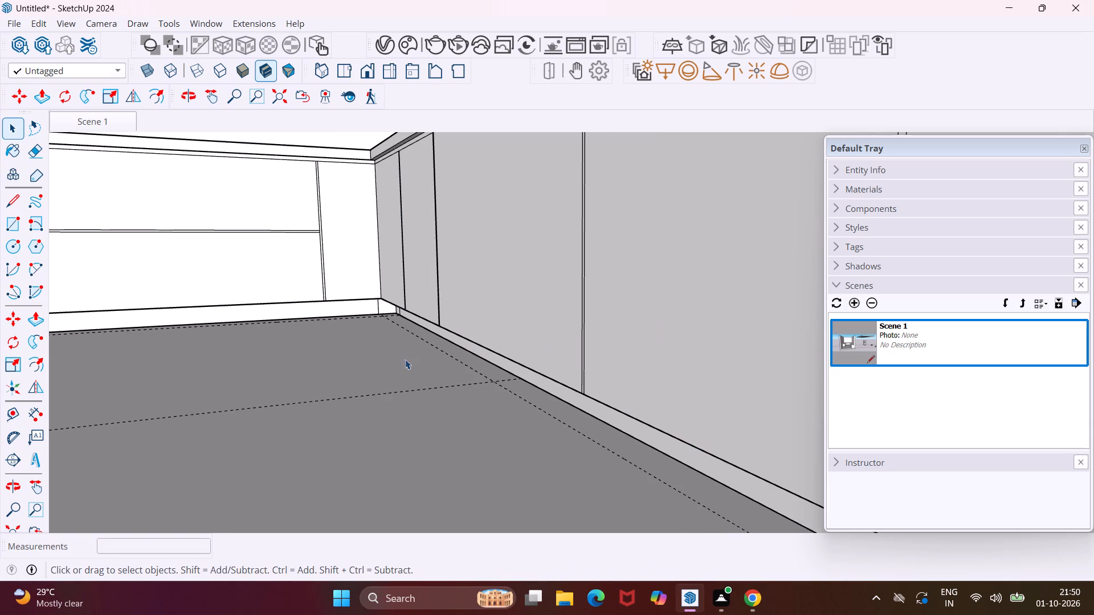
Copy the top edge of the third panel from the inner corner to its bottom edge and divide the span into 3 equal parts.
middle_click_drag(403, 372, 368, 372)
scroll(365, 370, "down", 8)
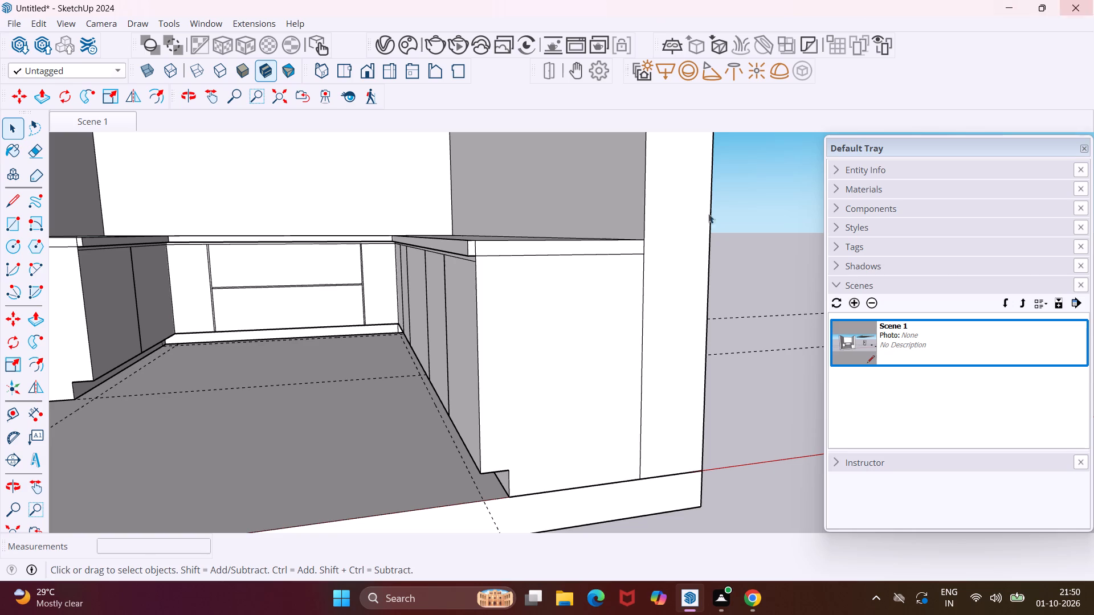
middle_click_drag(384, 283, 503, 290)
scroll(621, 264, "up", 11)
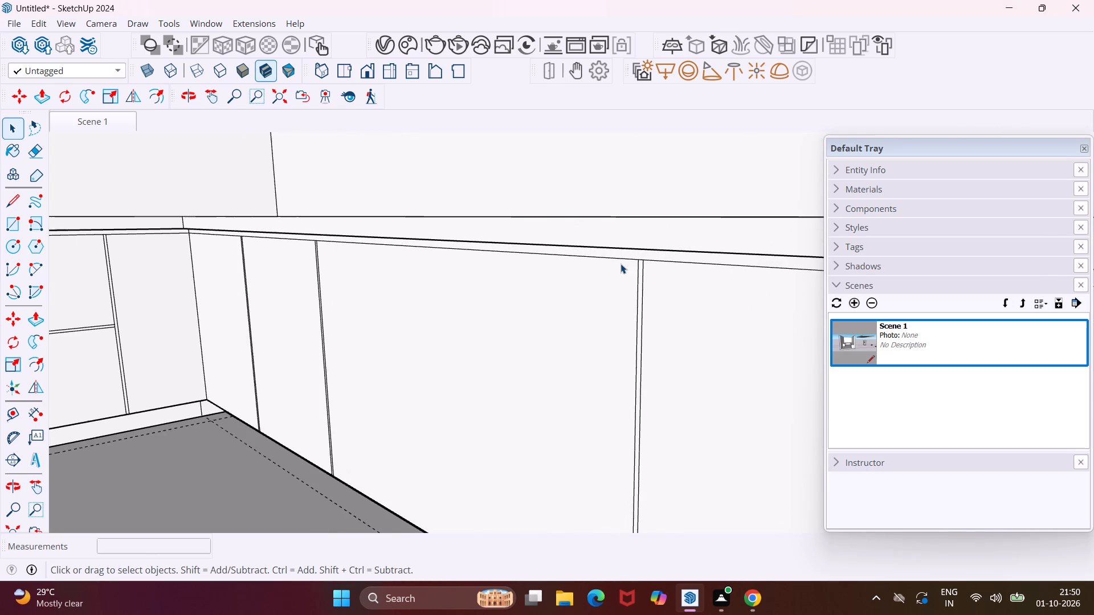
left_click(630, 259)
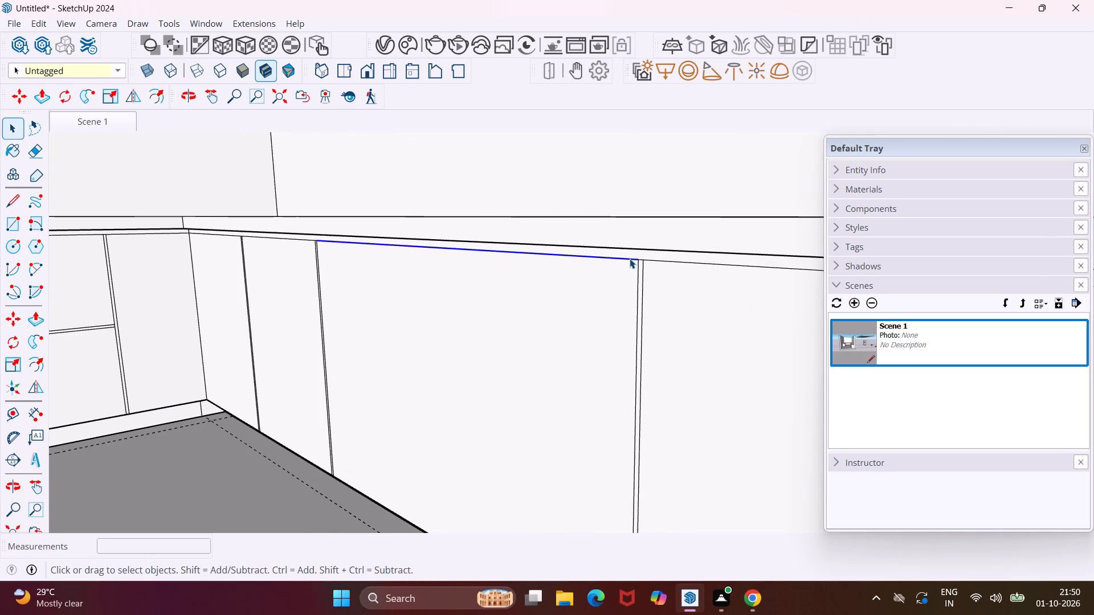
key("m")
left_click(637, 261)
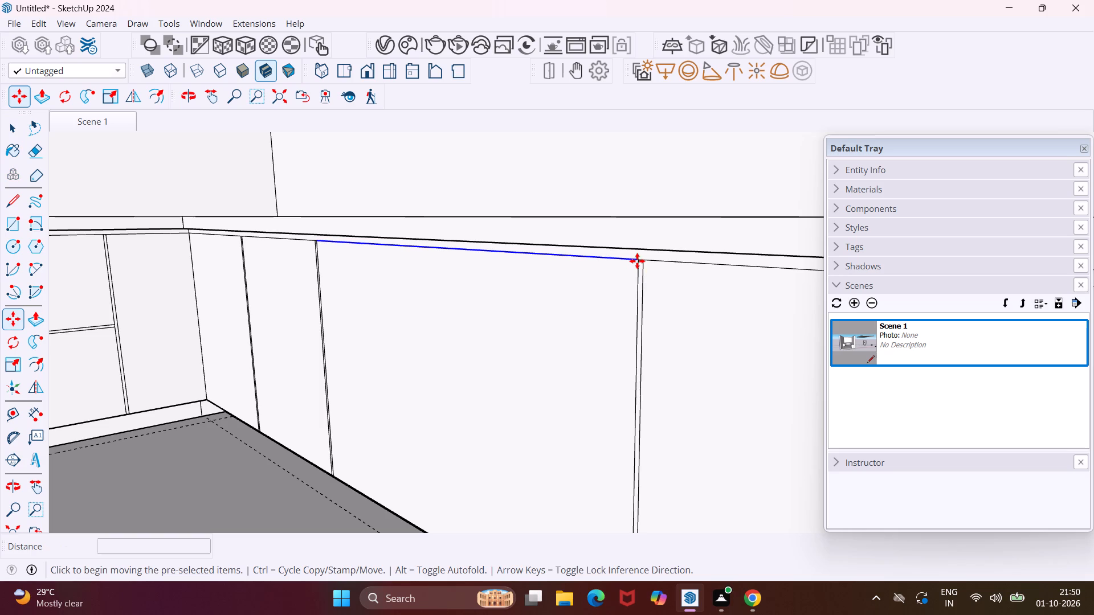
scroll(628, 314, "down", 2)
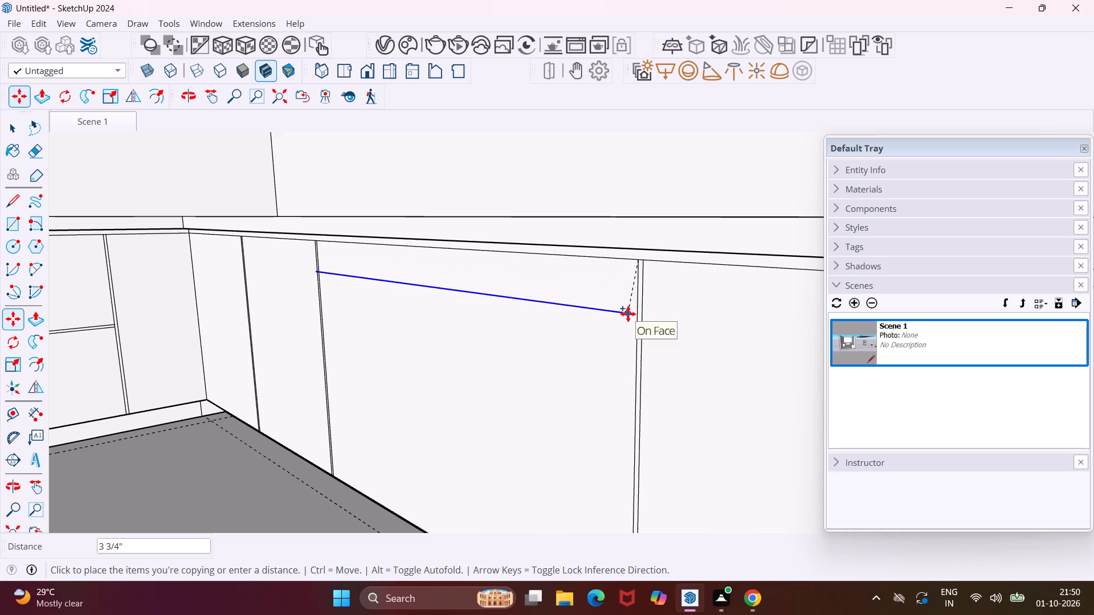
scroll(628, 314, "down", 2)
scroll(570, 486, "down", 5)
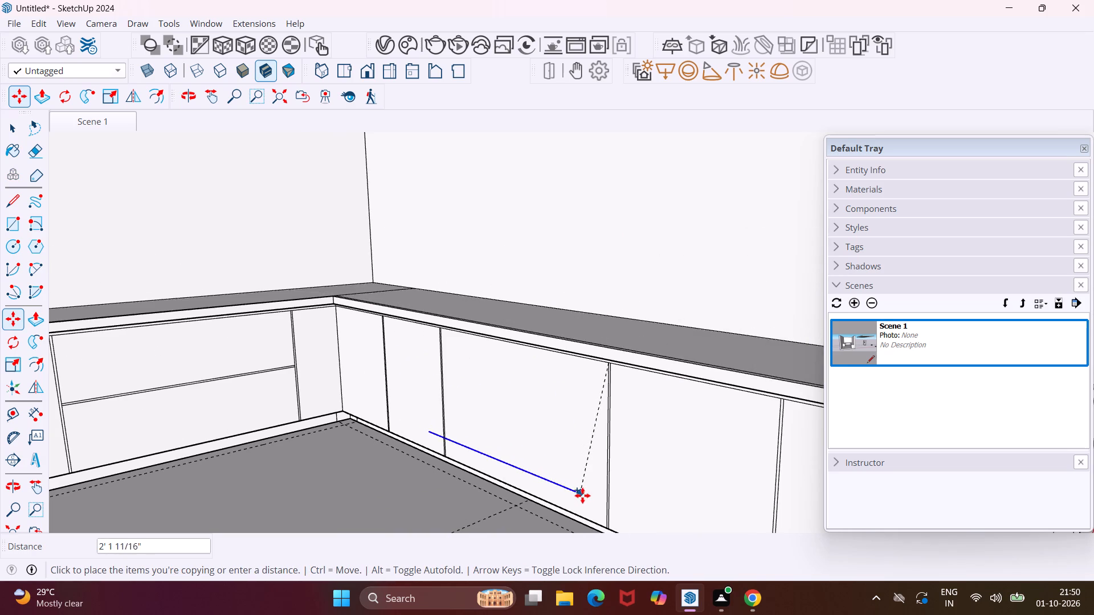
scroll(601, 523, "up", 4)
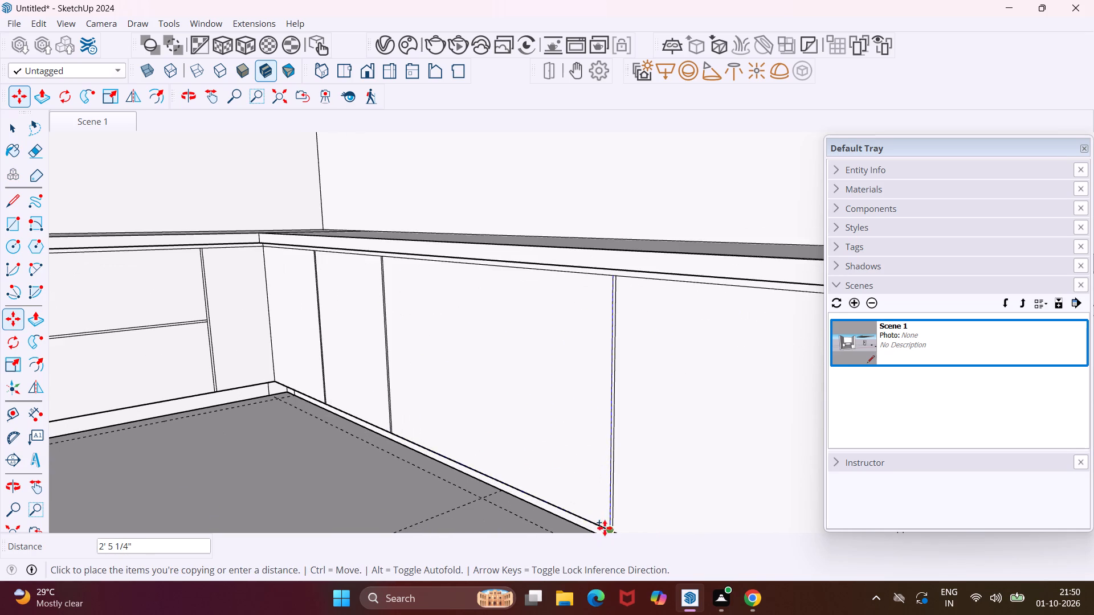
left_click(609, 532)
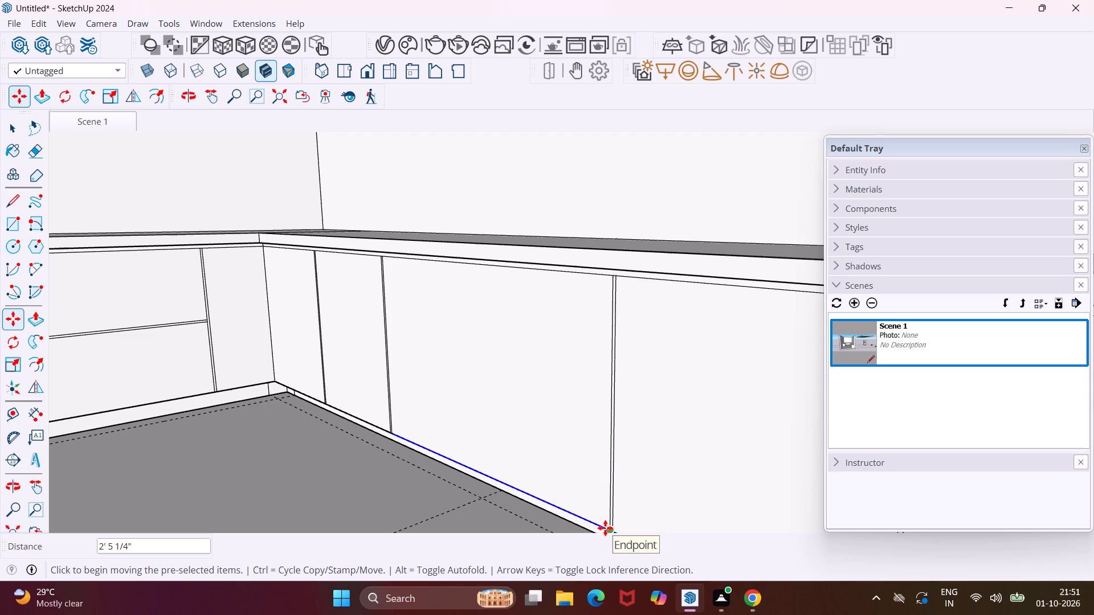
type("/3")
key("Return")
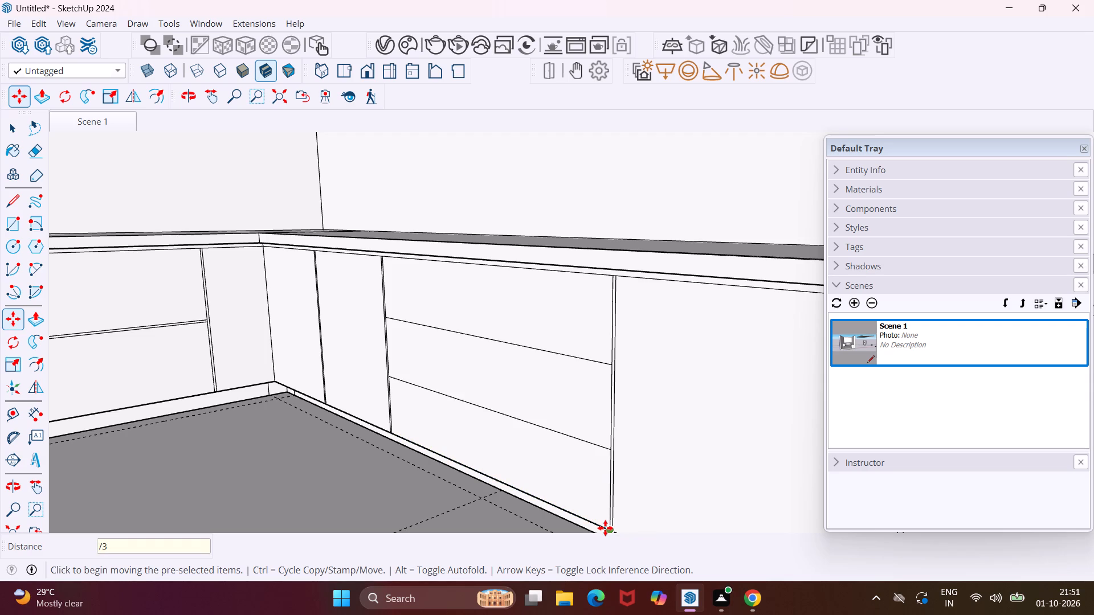
key("Escape")
key("space")
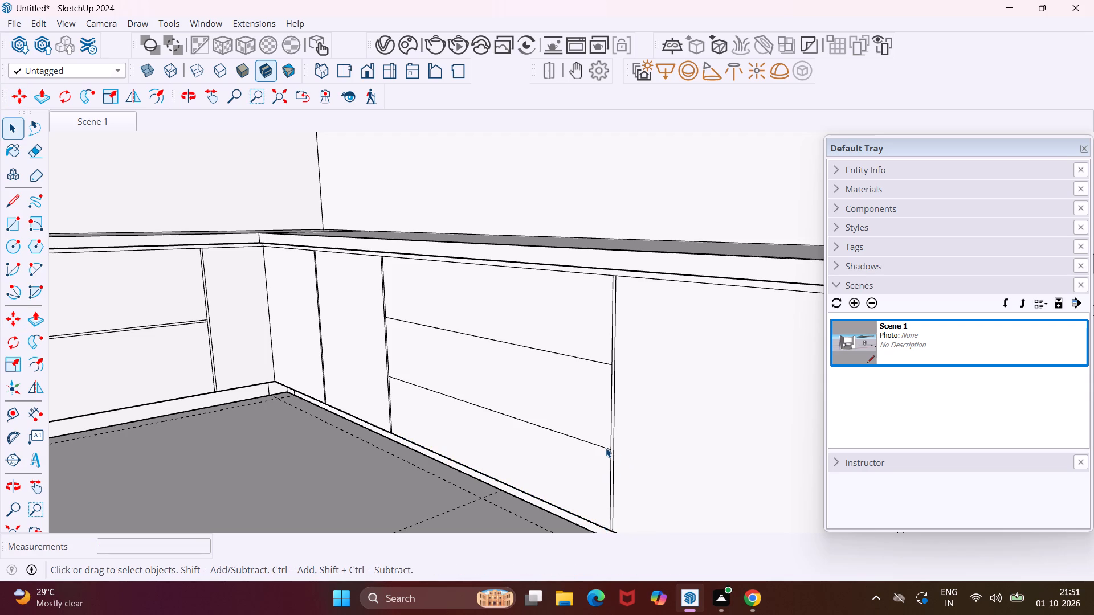
Copy both horizontal divider lines of the three-part drawer panel .75" downward to form the gaps between drawers.
left_click(606, 448)
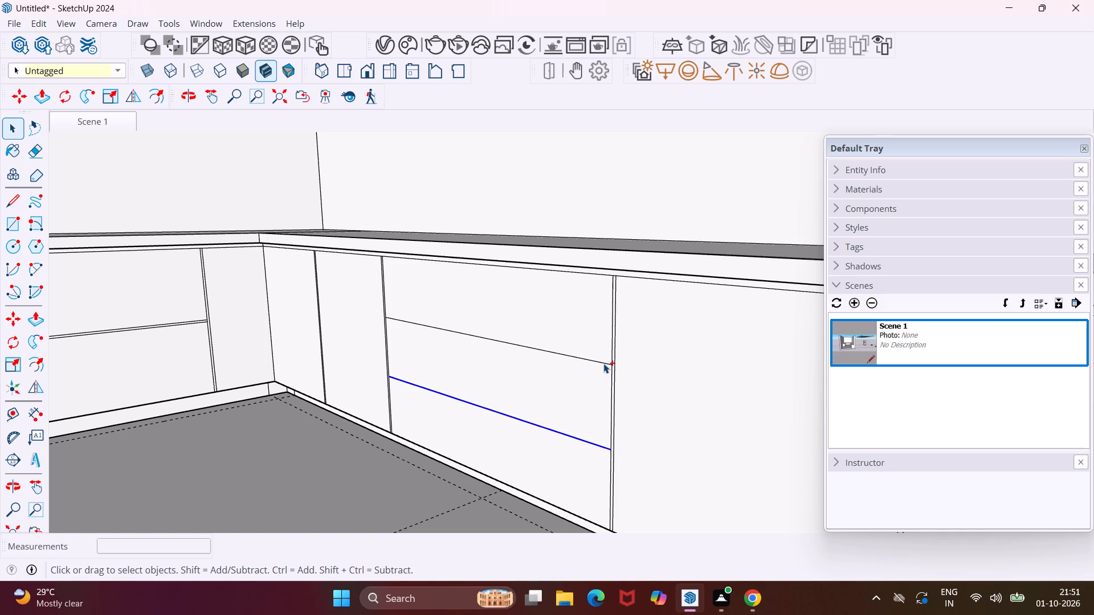
left_click(605, 362, "ctrl")
key("m")
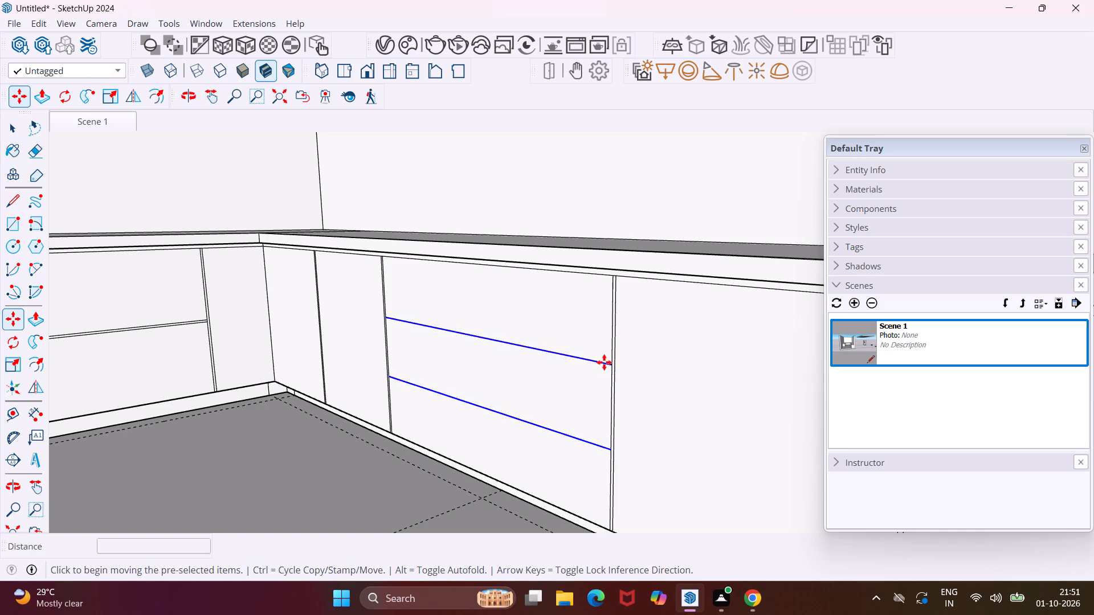
scroll(613, 368, "up", 7)
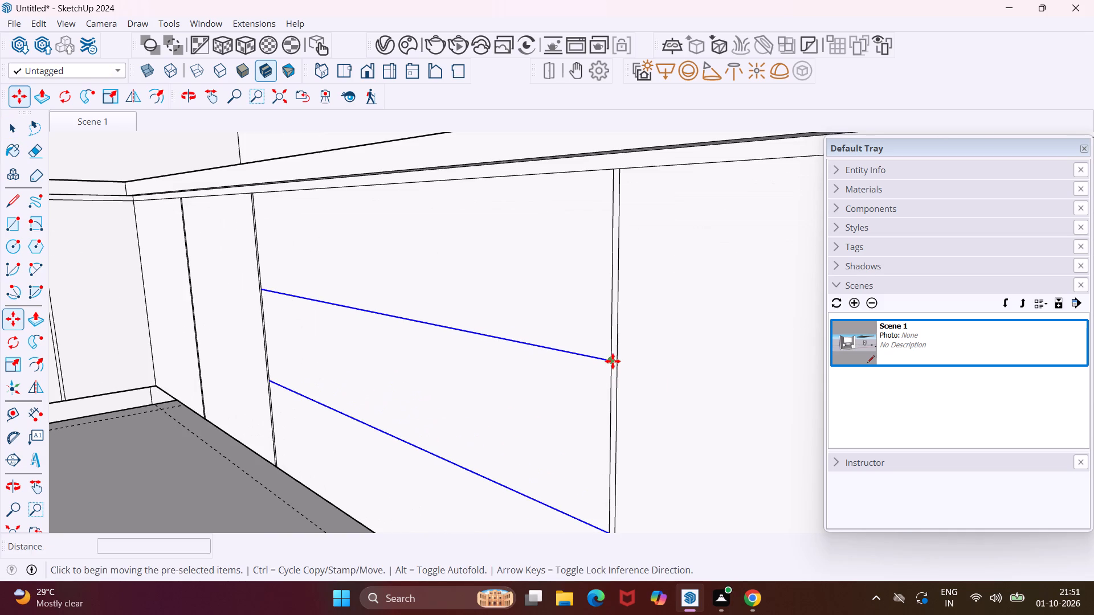
left_click(613, 359)
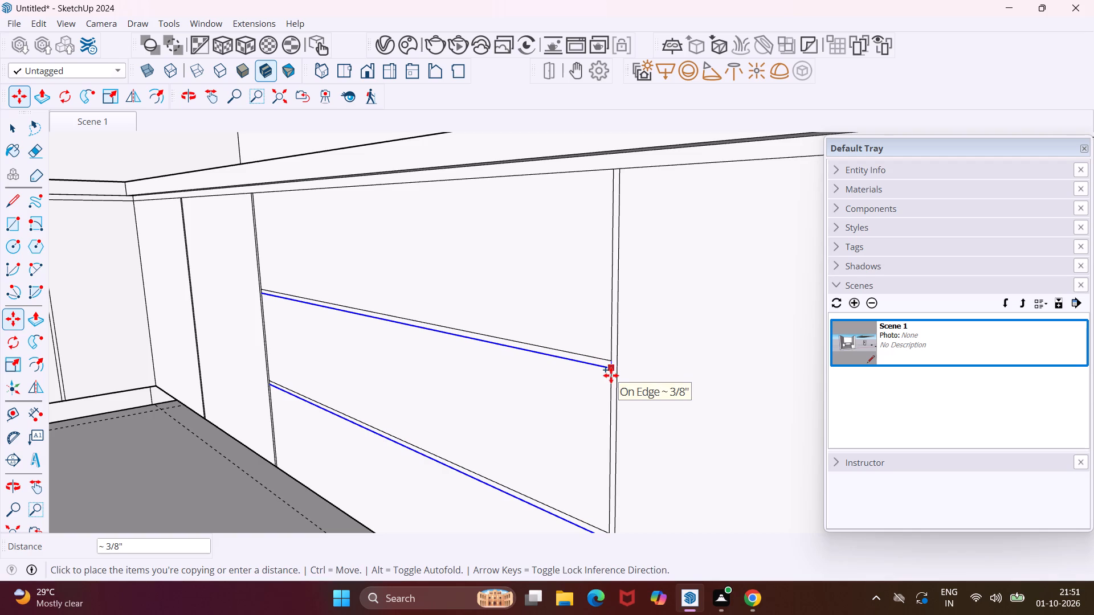
type(".75\"")
key("Return")
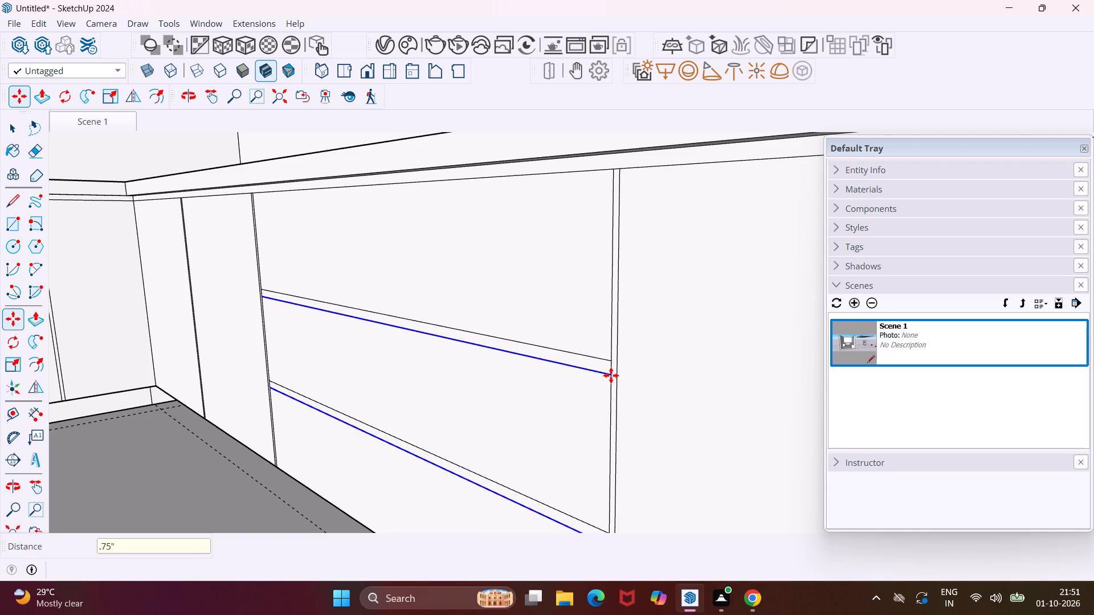
key("Escape")
key("space")
Examine the whole kitchen from outside, checking the divided cabinet fronts and the free floor beside the short cabinet.
scroll(531, 347, "down", 5)
middle_click_drag(517, 349, 431, 359)
scroll(420, 352, "down", 9)
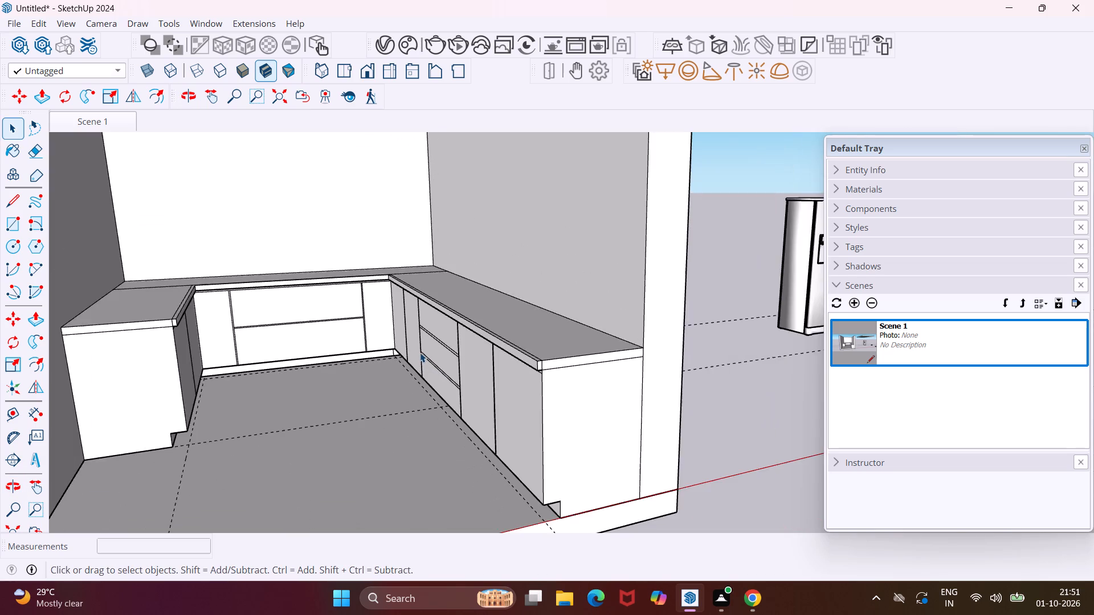
scroll(421, 351, "down", 5)
middle_click_drag(519, 389, 458, 399)
scroll(378, 377, "down", 4)
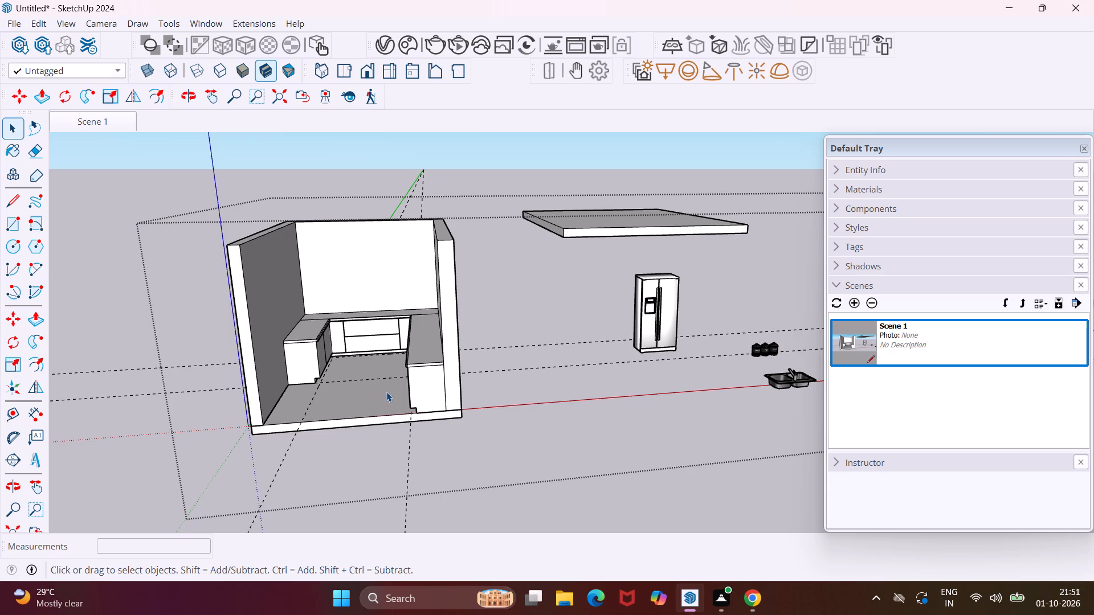
middle_click_drag(386, 392, 347, 382)
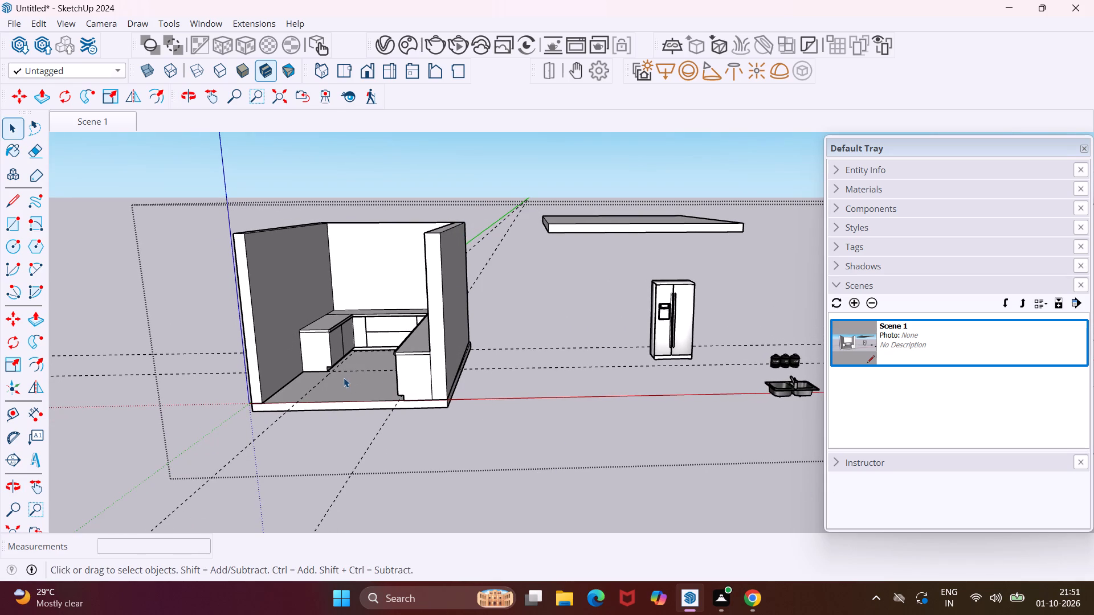
middle_click_drag(344, 378, 274, 382)
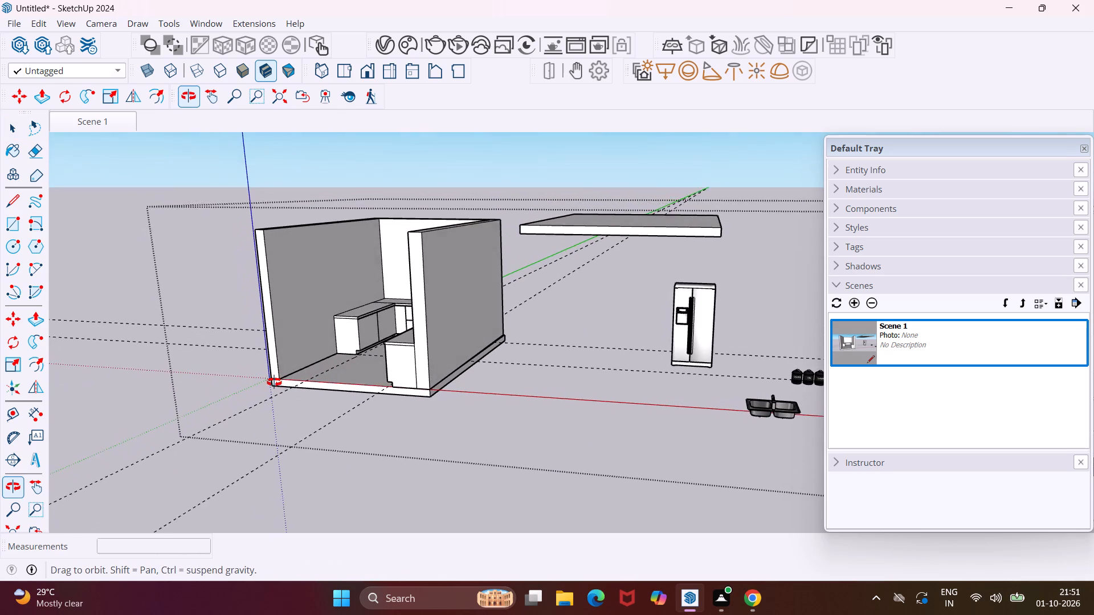
middle_click_drag(274, 382, 270, 383)
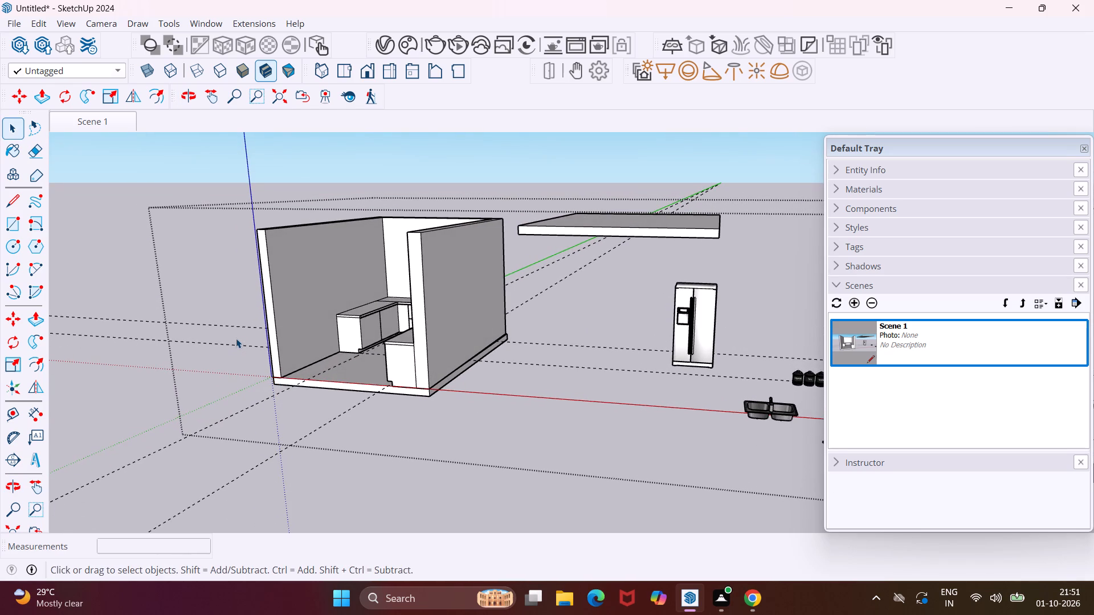
scroll(236, 338, "up", 3)
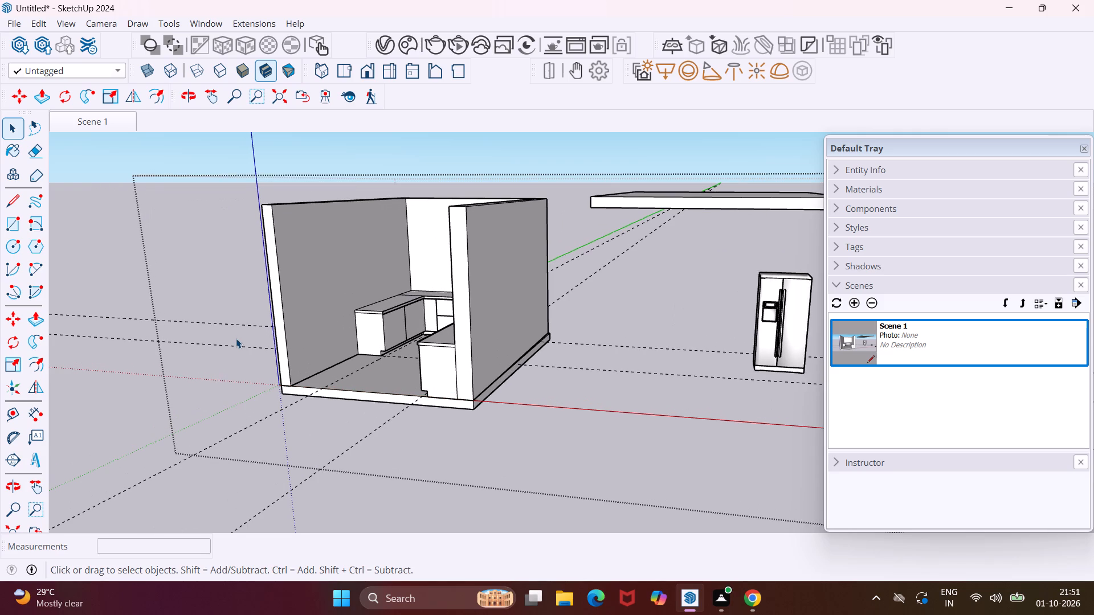
middle_click_drag(236, 338, 212, 342)
scroll(295, 350, "down", 1)
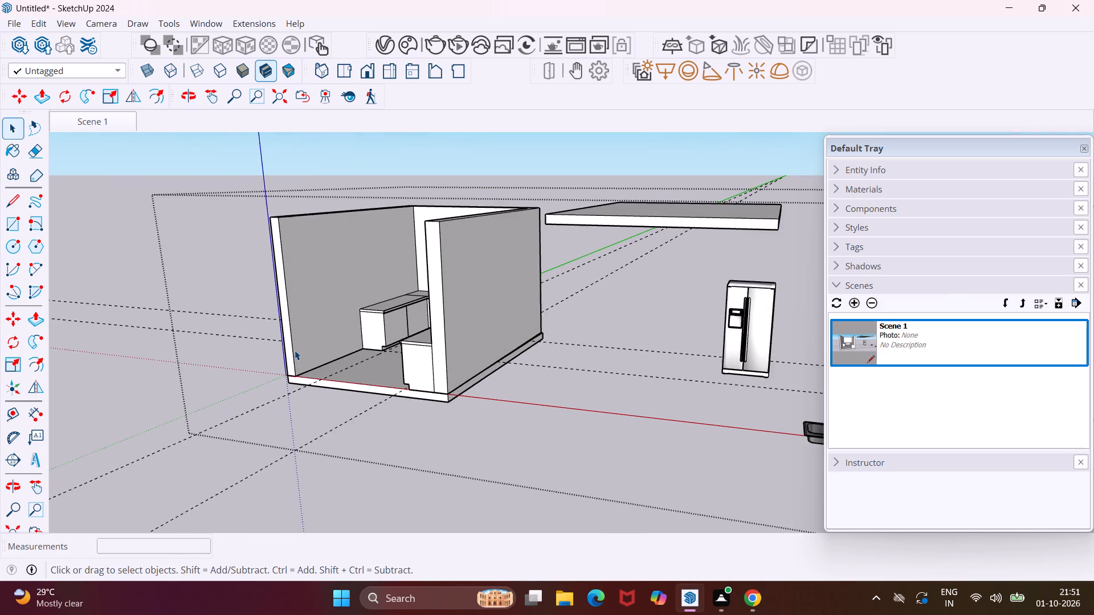
scroll(295, 350, "down", 2)
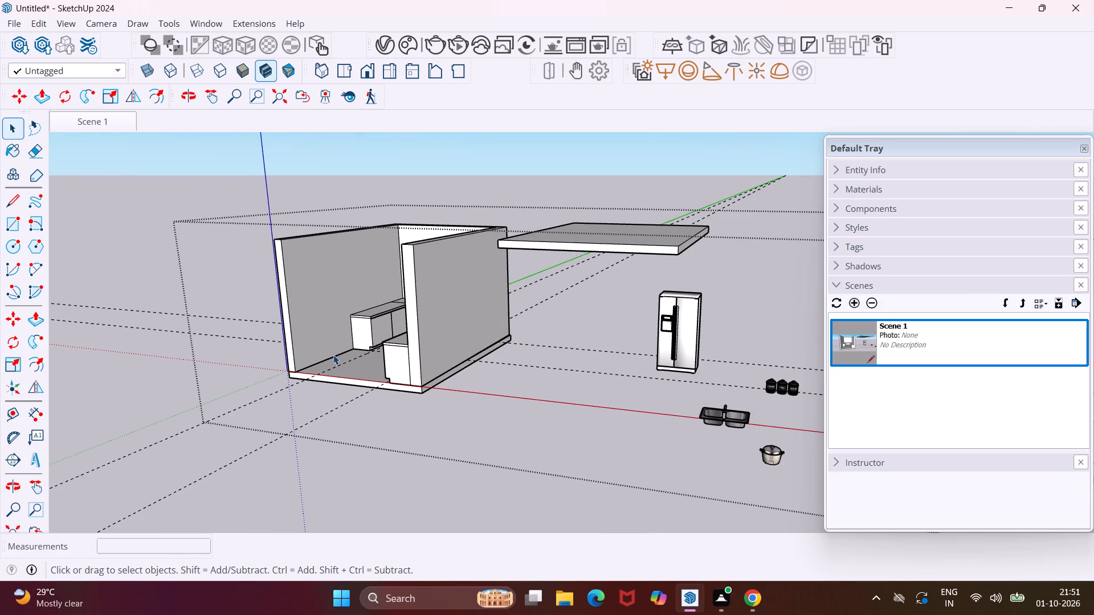
middle_click_drag(334, 355, 387, 366)
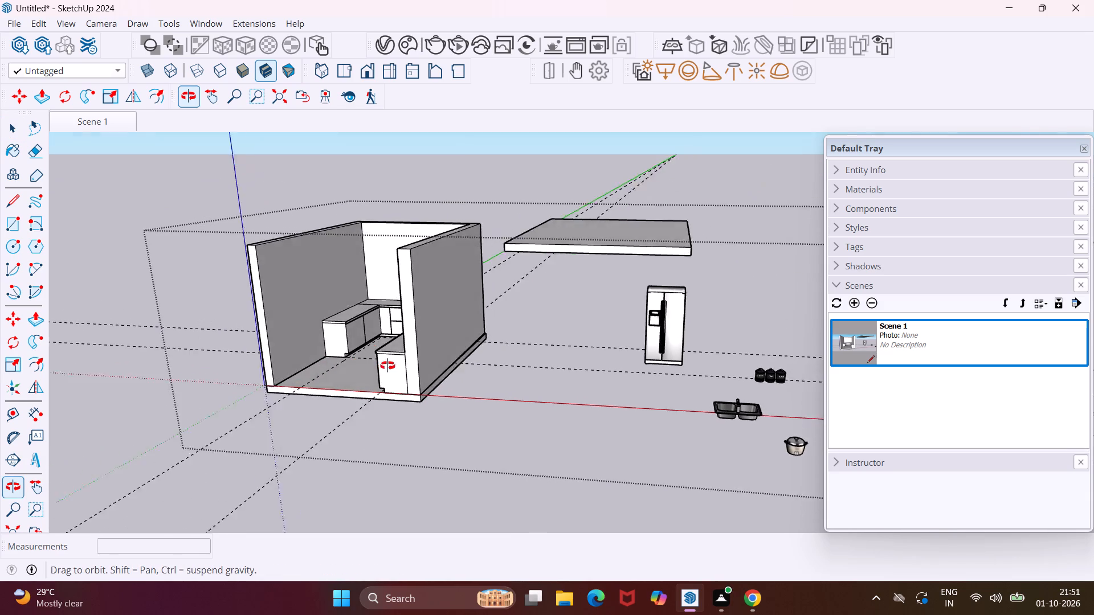
middle_click_drag(387, 366, 404, 370)
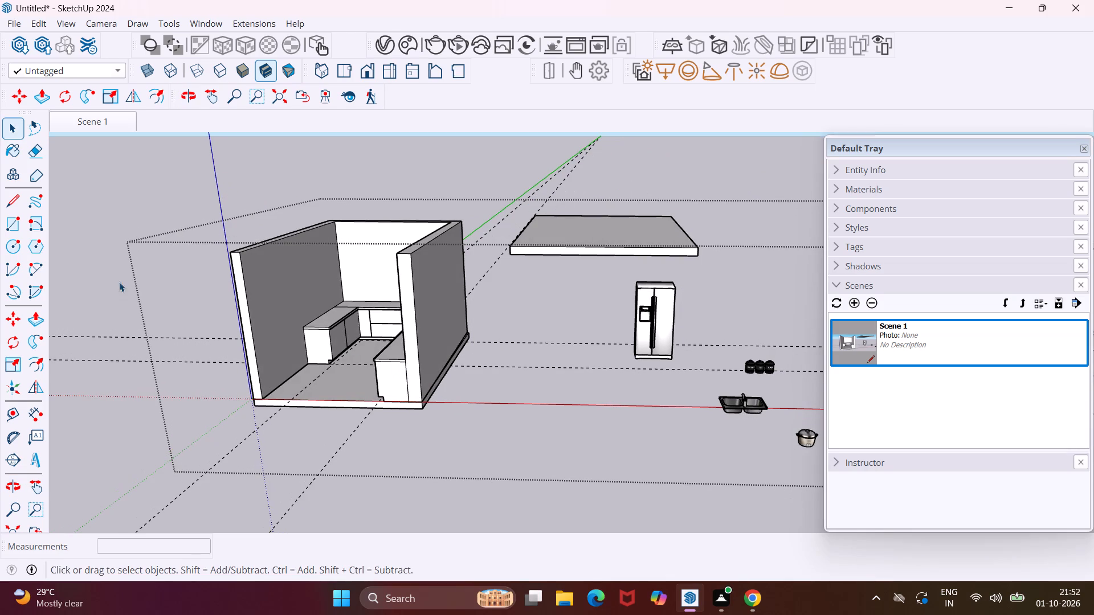
Draw a 7' by 2' rectangle on the floor along the side wall, from the short cabinet's back corner to the open floor edge.
left_click(17, 227)
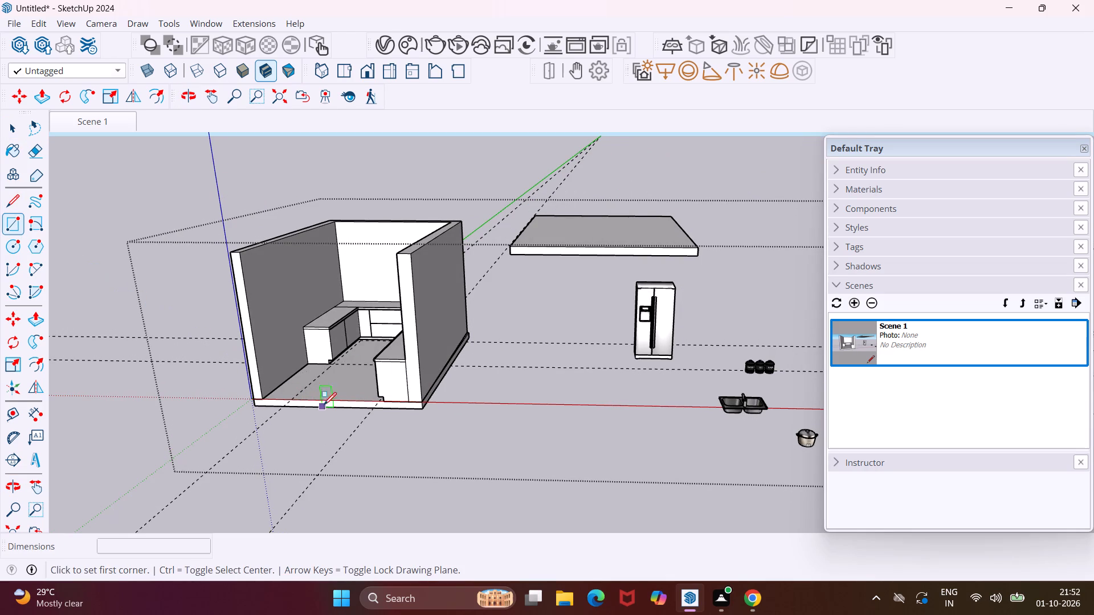
scroll(304, 371, "up", 15)
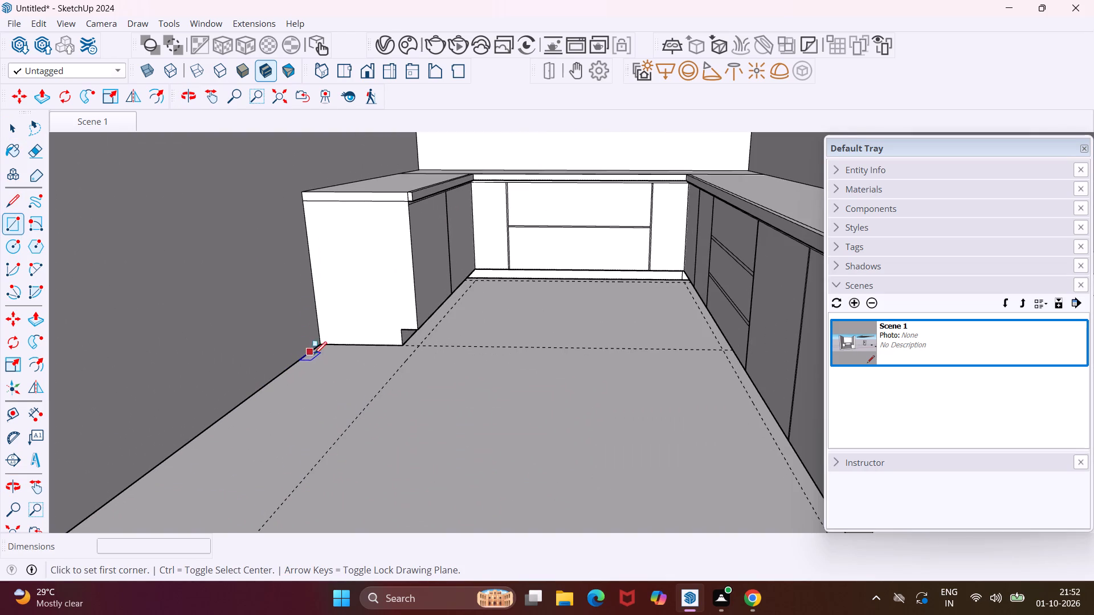
left_click(320, 346)
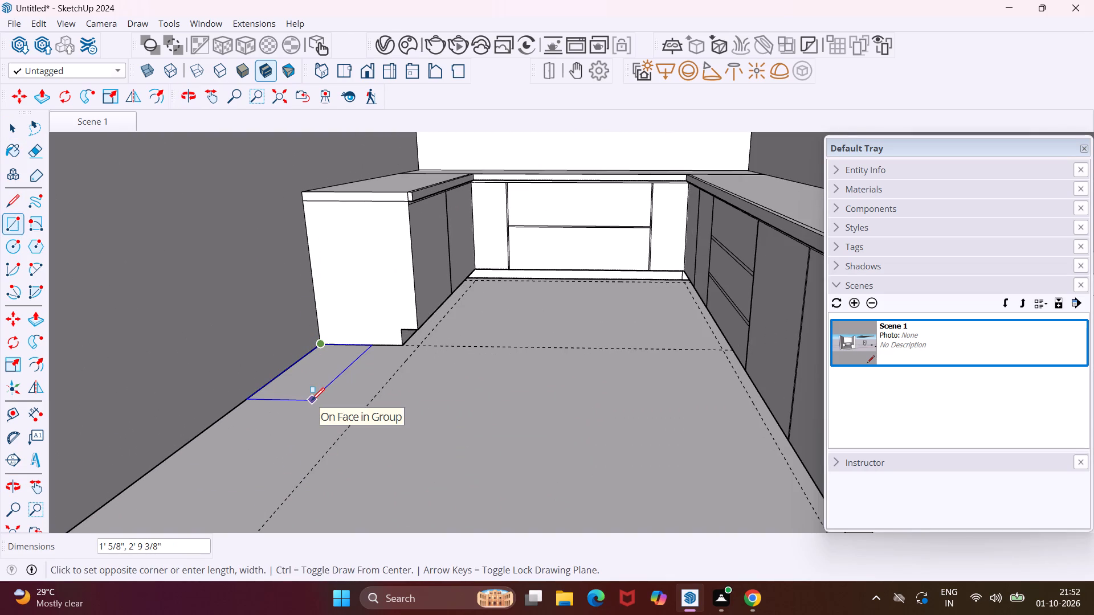
scroll(312, 400, "down", 8)
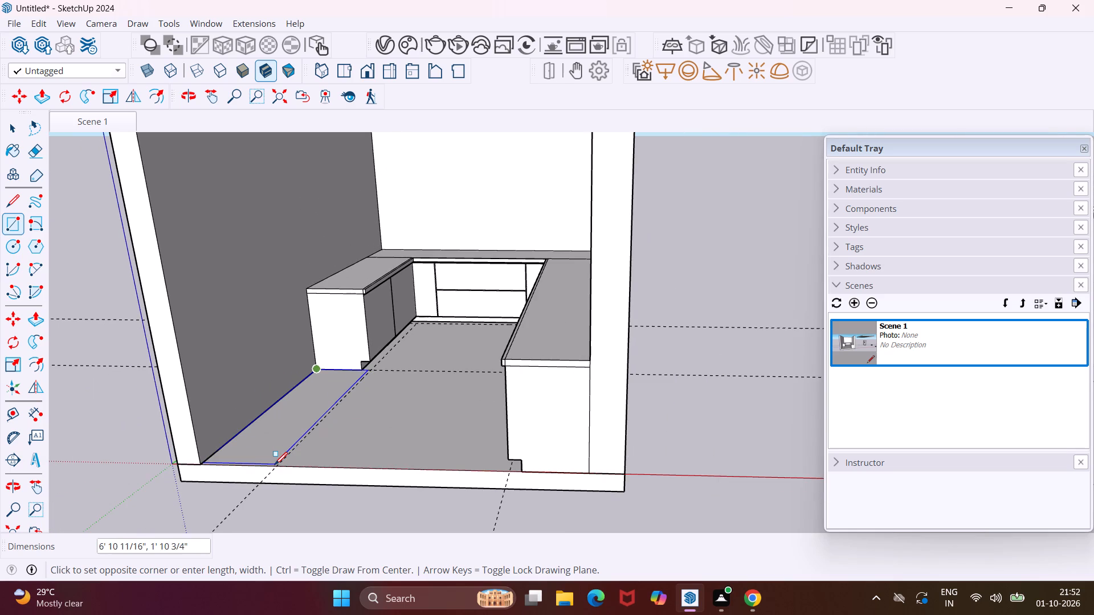
scroll(275, 466, "up", 8)
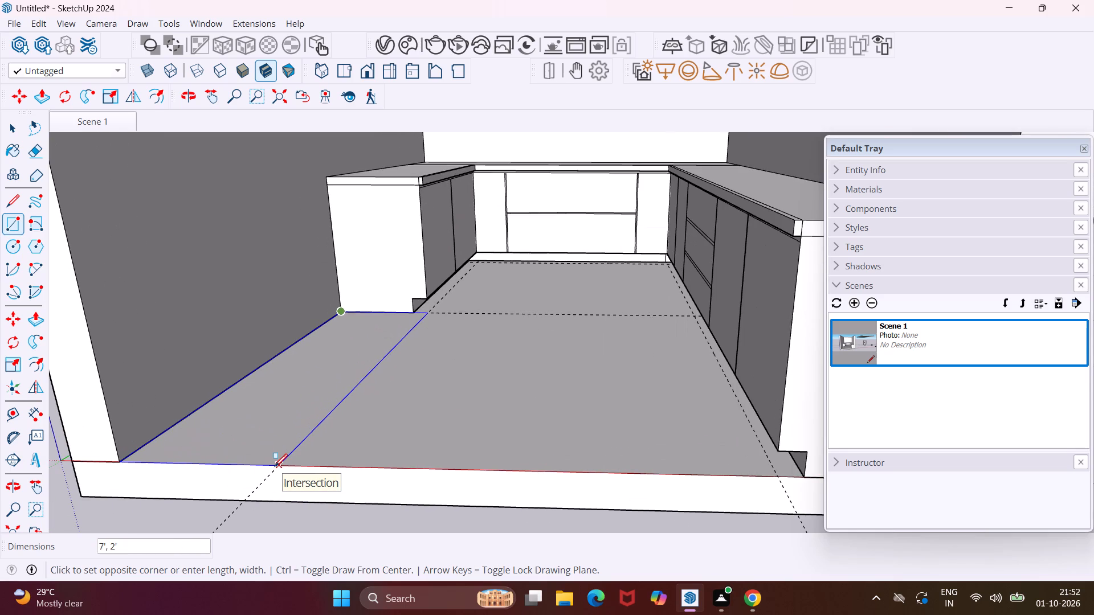
left_click(277, 466)
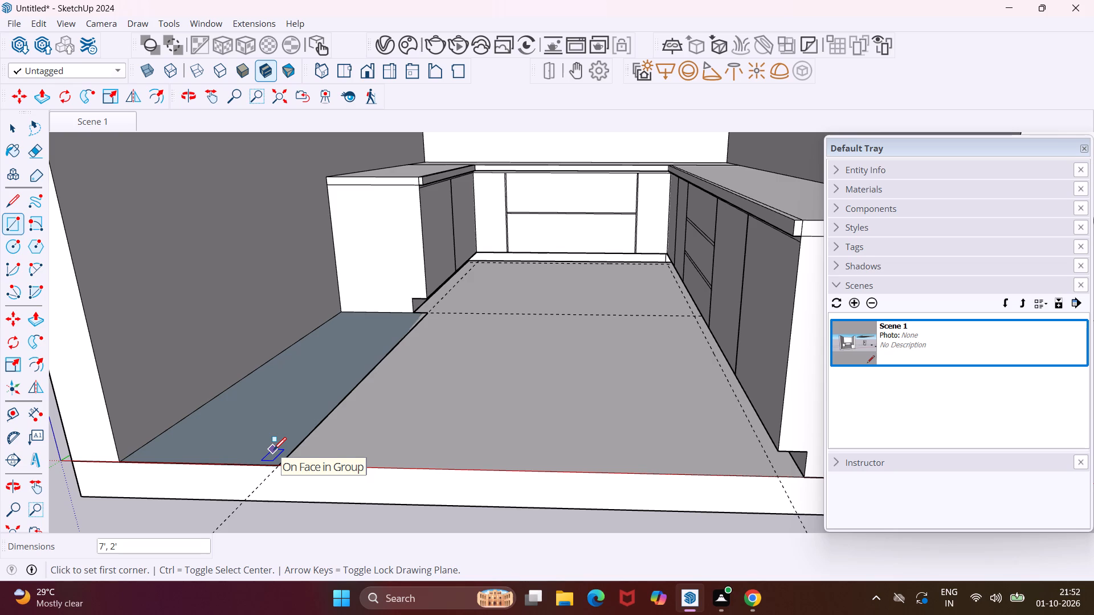
key("Escape")
key("space")
Push/Pull the 7' by 2' floor rectangle up 10' to the top of the side wall, forming a tall block.
left_click(273, 450)
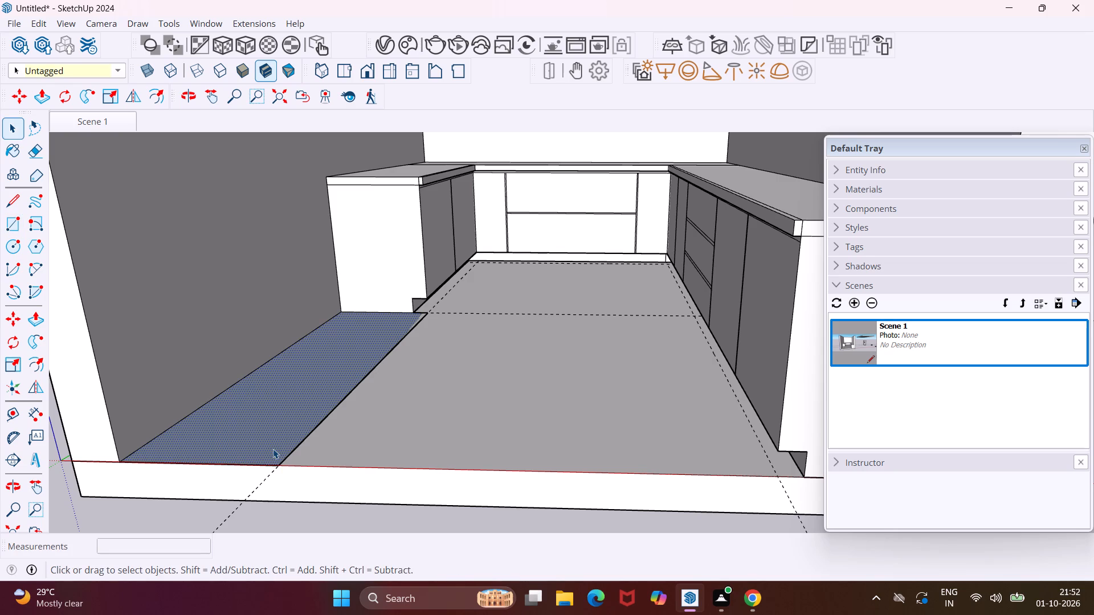
key("p")
left_click(273, 449)
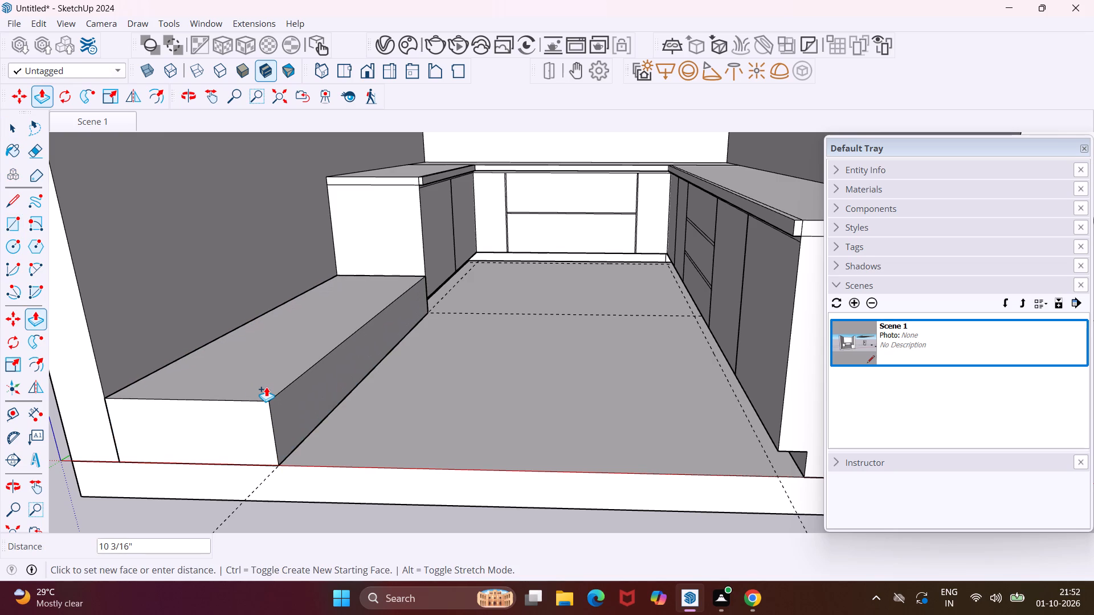
scroll(266, 387, "down", 5)
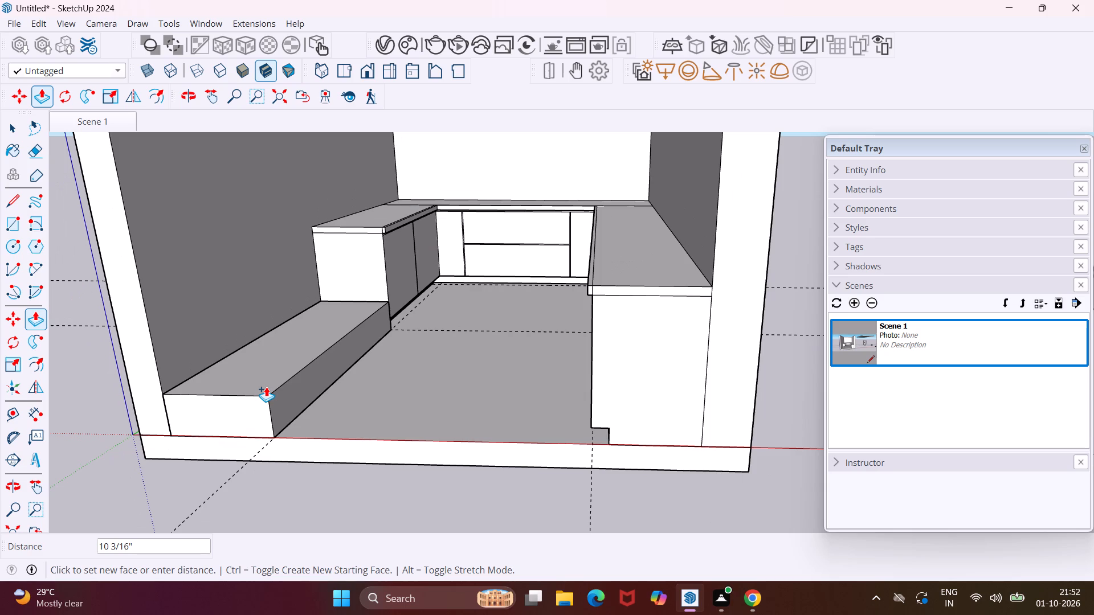
scroll(266, 387, "down", 11)
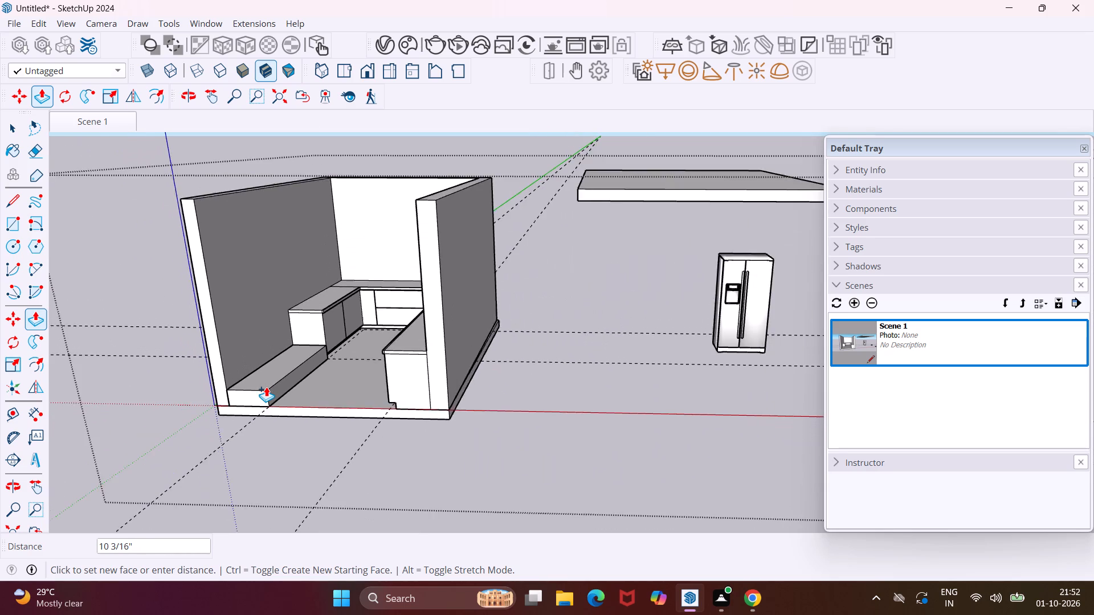
scroll(266, 387, "down", 2)
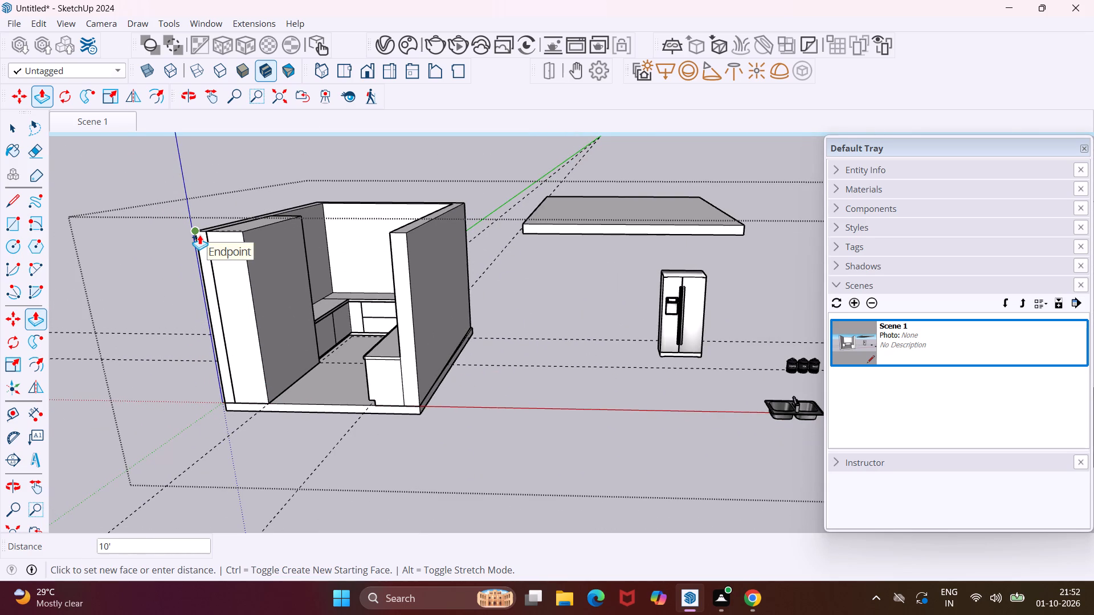
left_click(199, 234)
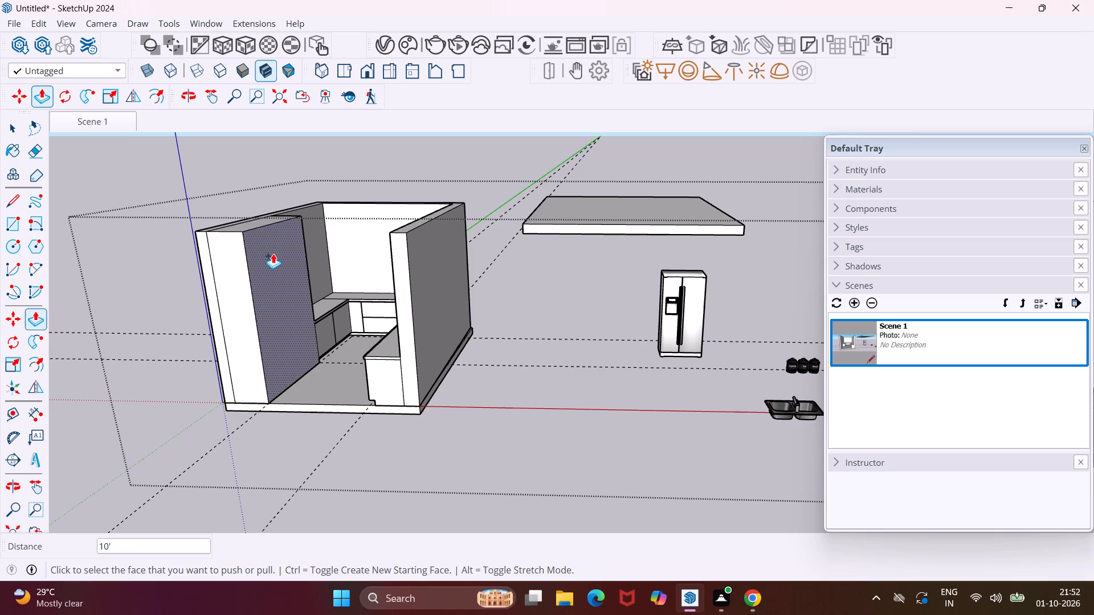
key("Escape")
key("space")
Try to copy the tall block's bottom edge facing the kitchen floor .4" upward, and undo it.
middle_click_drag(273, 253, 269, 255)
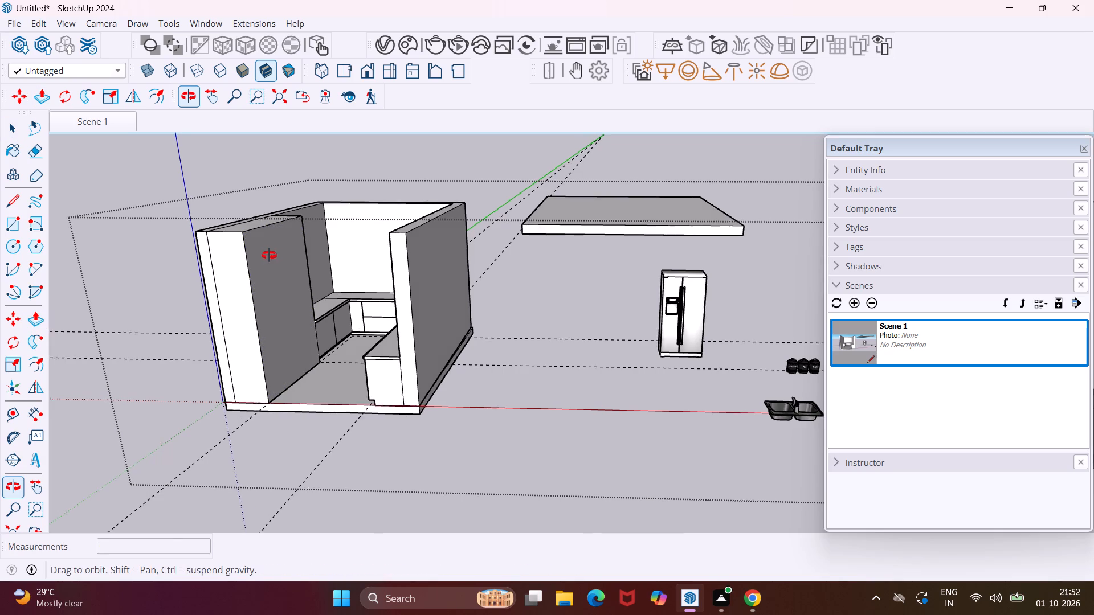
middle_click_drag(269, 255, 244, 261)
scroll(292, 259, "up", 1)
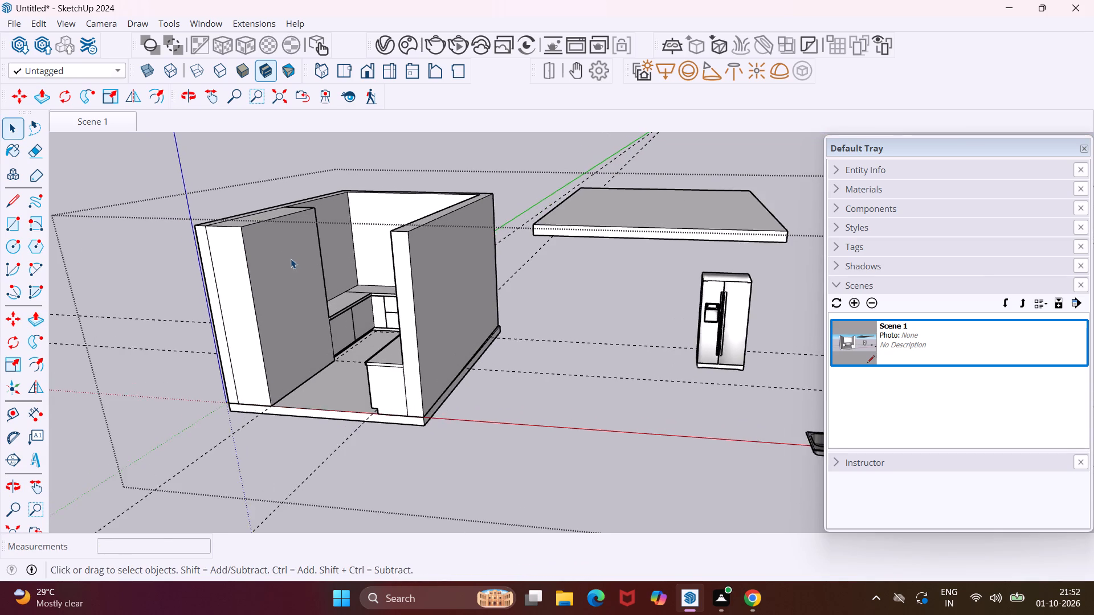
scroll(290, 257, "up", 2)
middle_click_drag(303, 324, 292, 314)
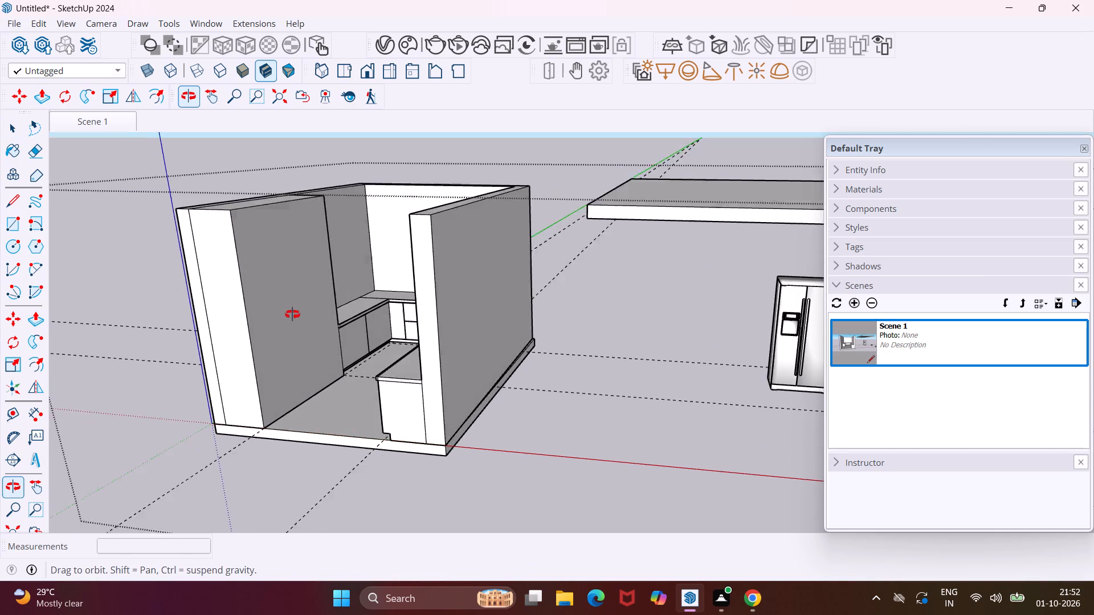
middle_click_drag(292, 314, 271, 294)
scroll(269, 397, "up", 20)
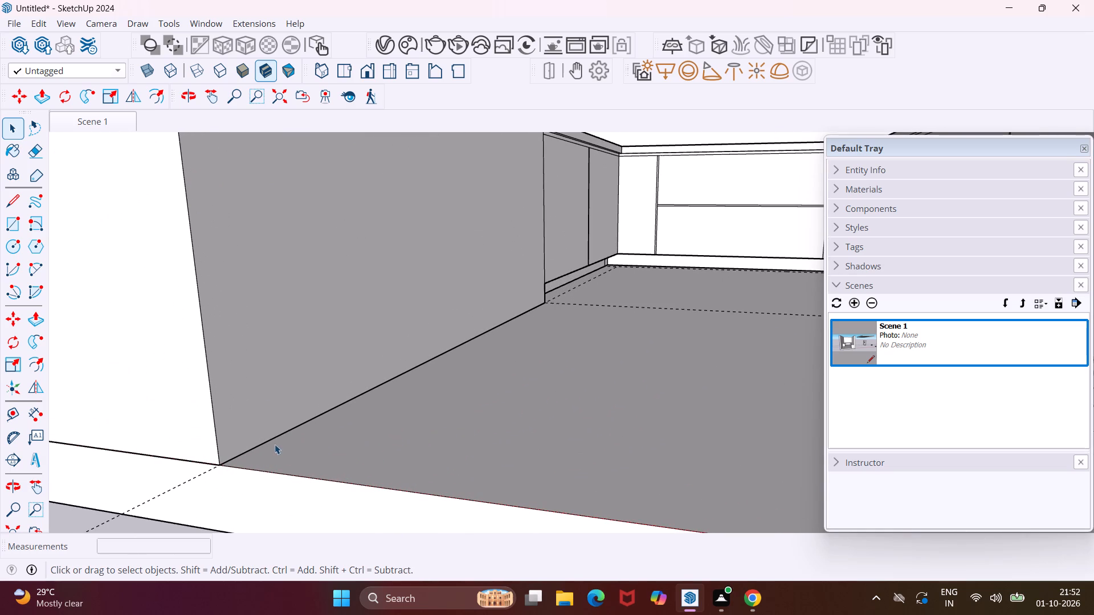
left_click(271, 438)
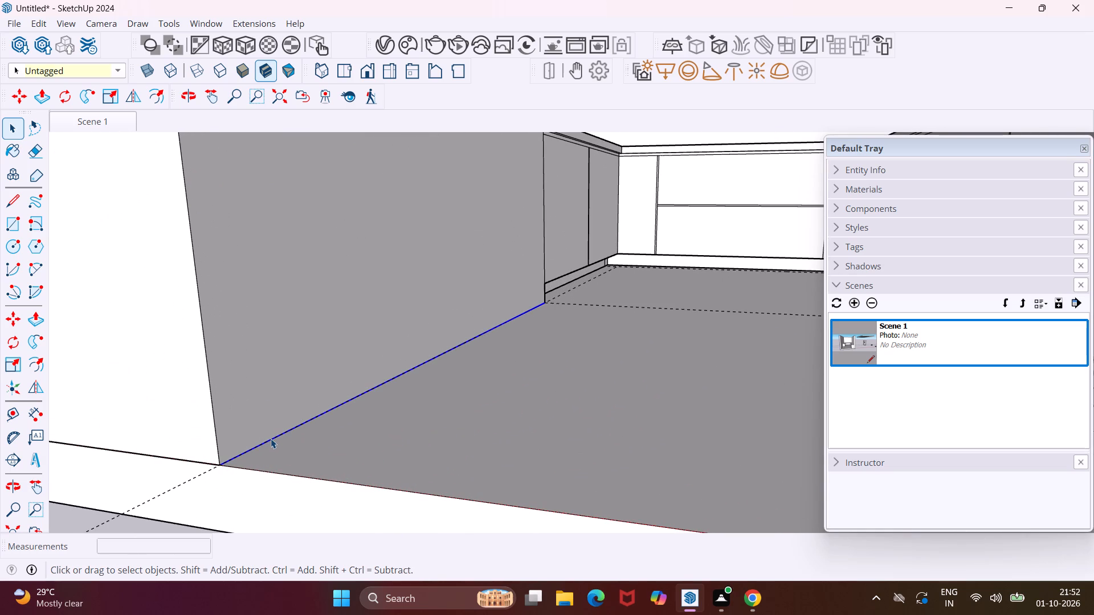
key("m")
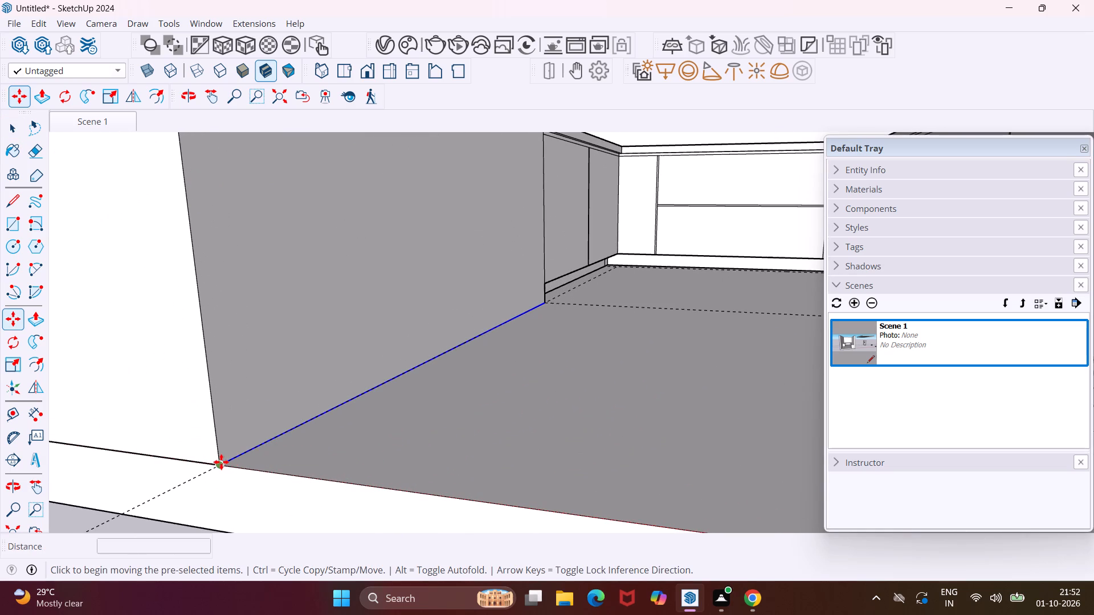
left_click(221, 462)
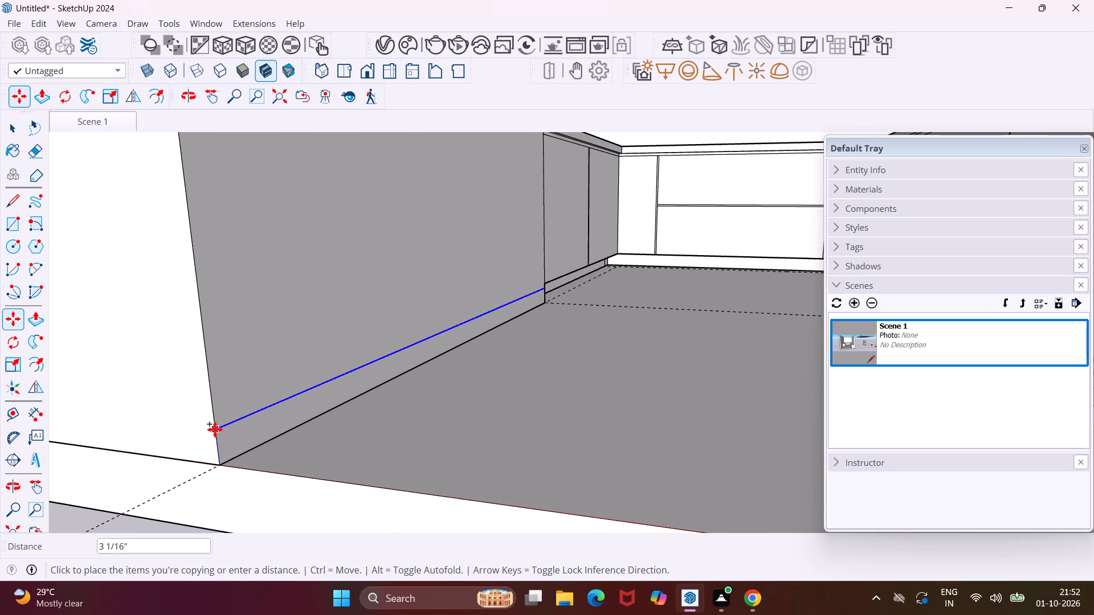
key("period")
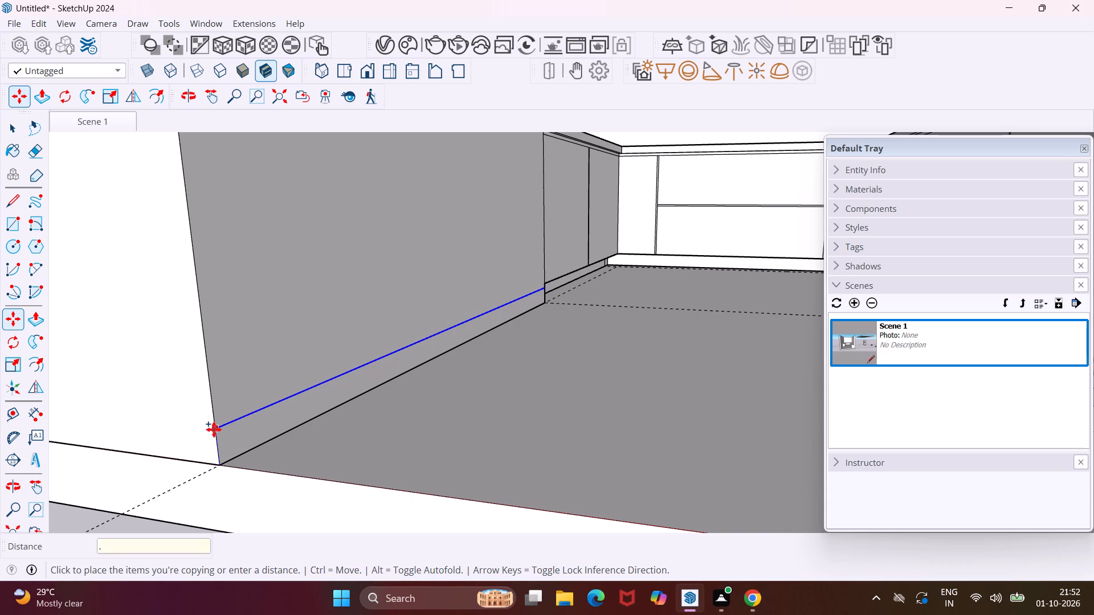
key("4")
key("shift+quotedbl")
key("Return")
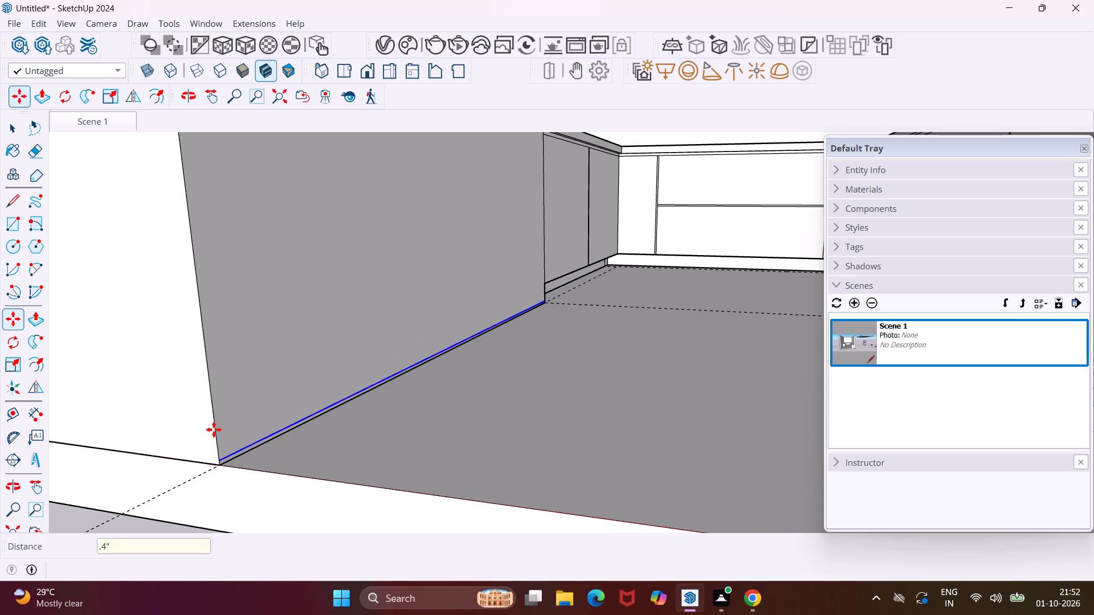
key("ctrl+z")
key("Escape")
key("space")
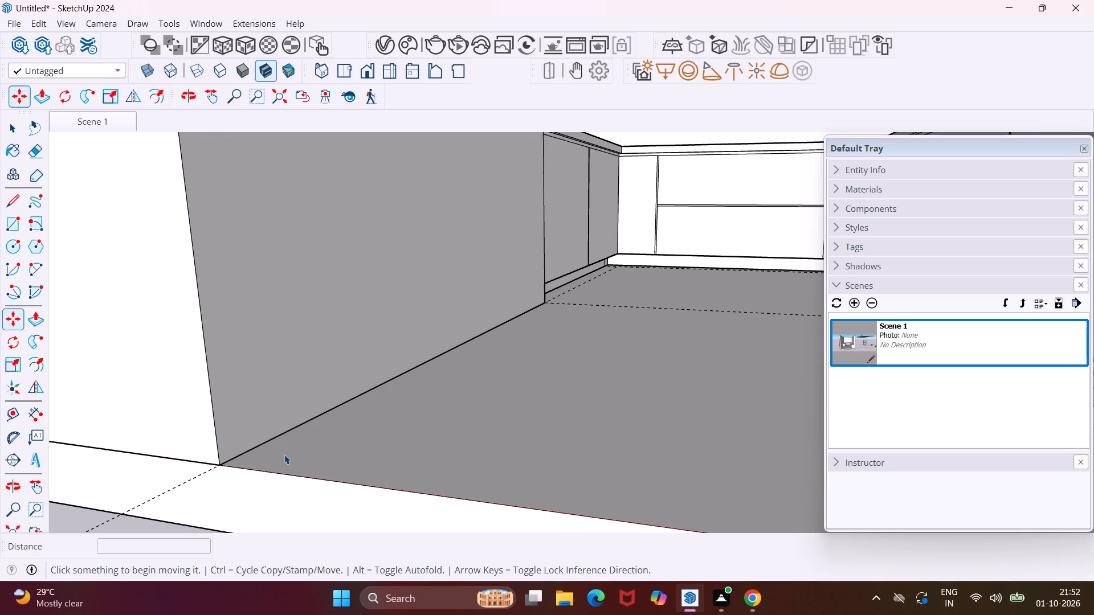
Copy the tall block's bottom edge facing the kitchen floor 4" upward to mark the toe-kick strip.
left_click(255, 448)
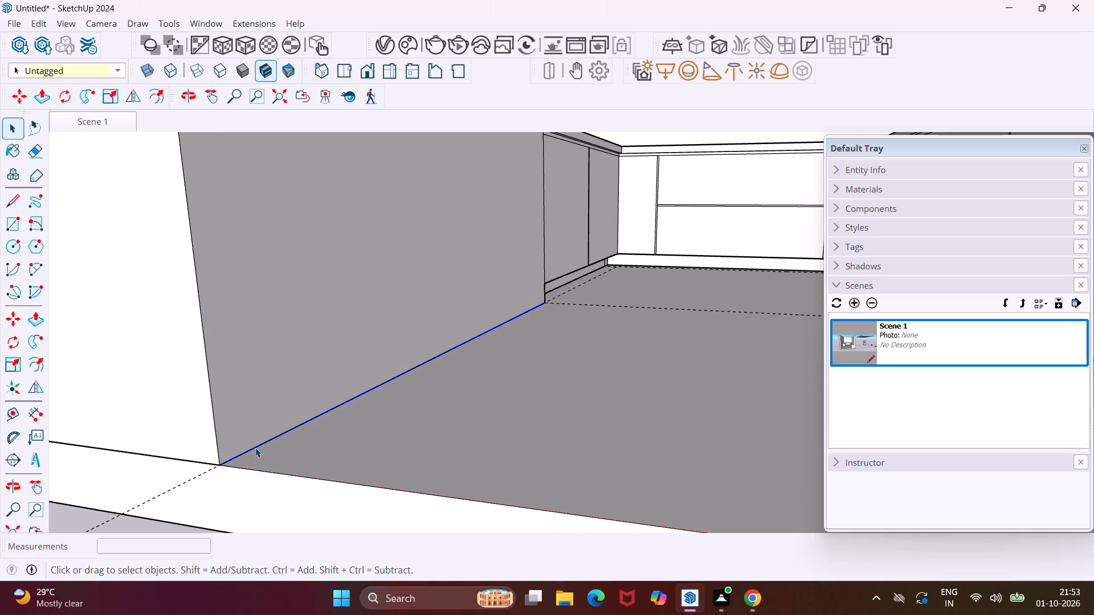
key("m")
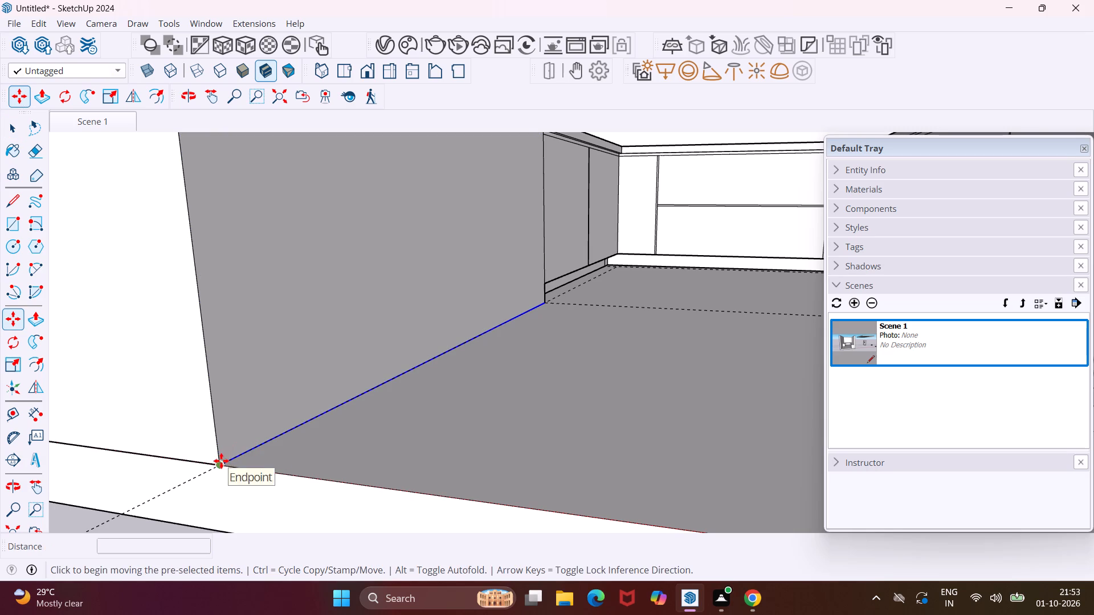
left_click(221, 461)
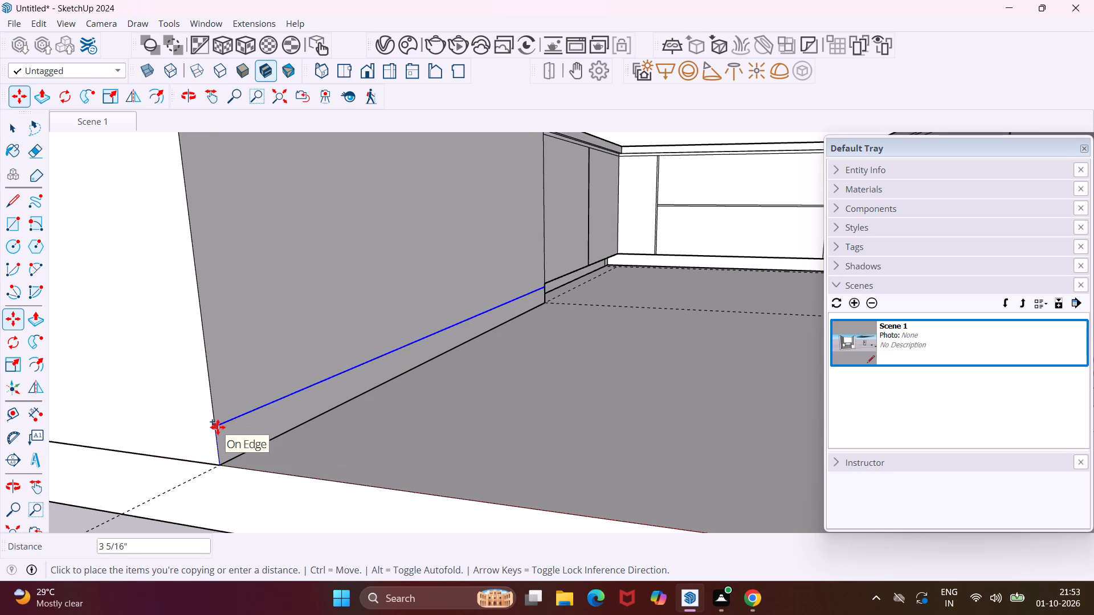
type("4\"")
key("Return")
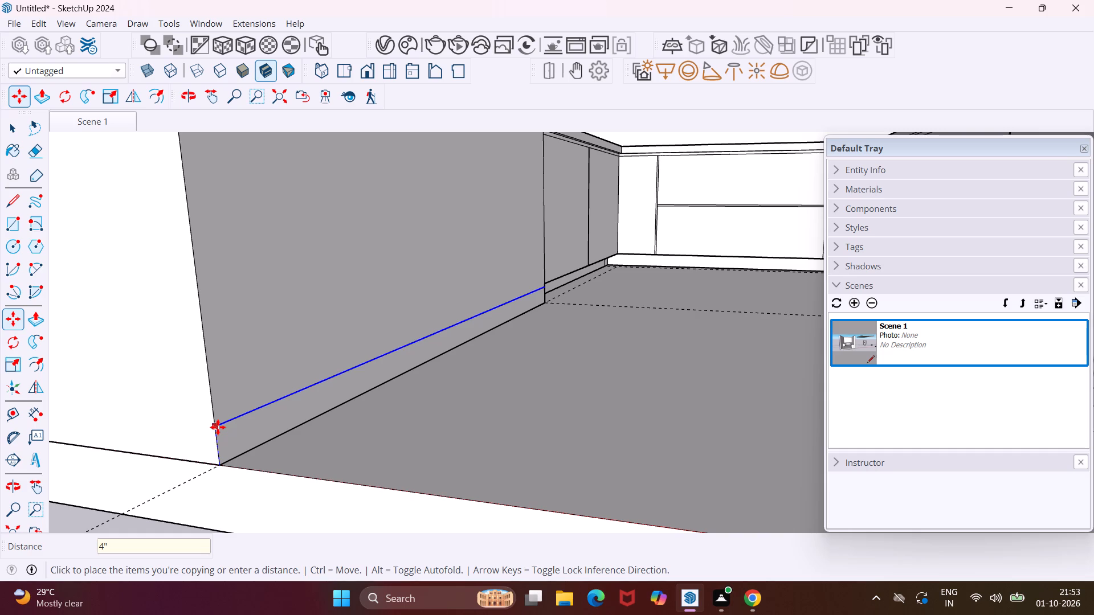
key("Escape")
key("space")
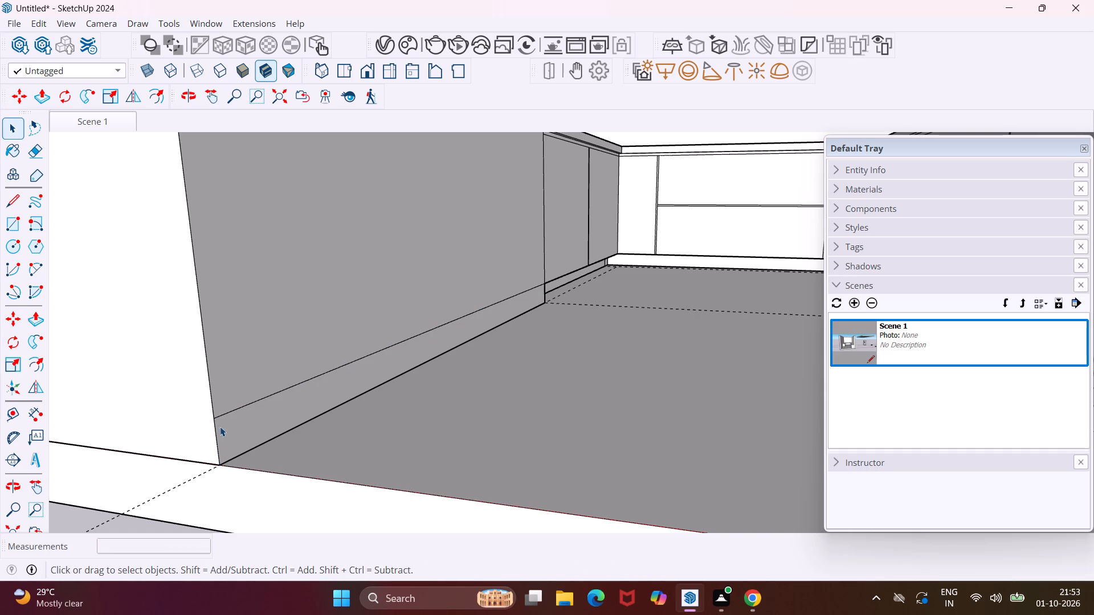
Push the strip at the base of the tall block 4" inward to form a recessed toe kick.
left_click(220, 427)
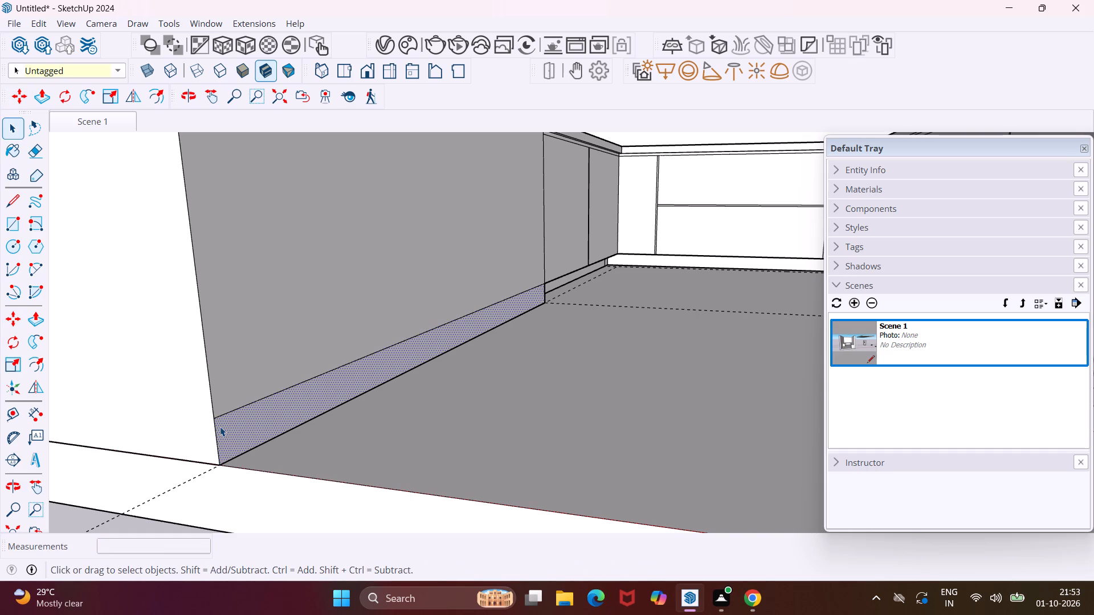
key("p")
left_click(220, 427)
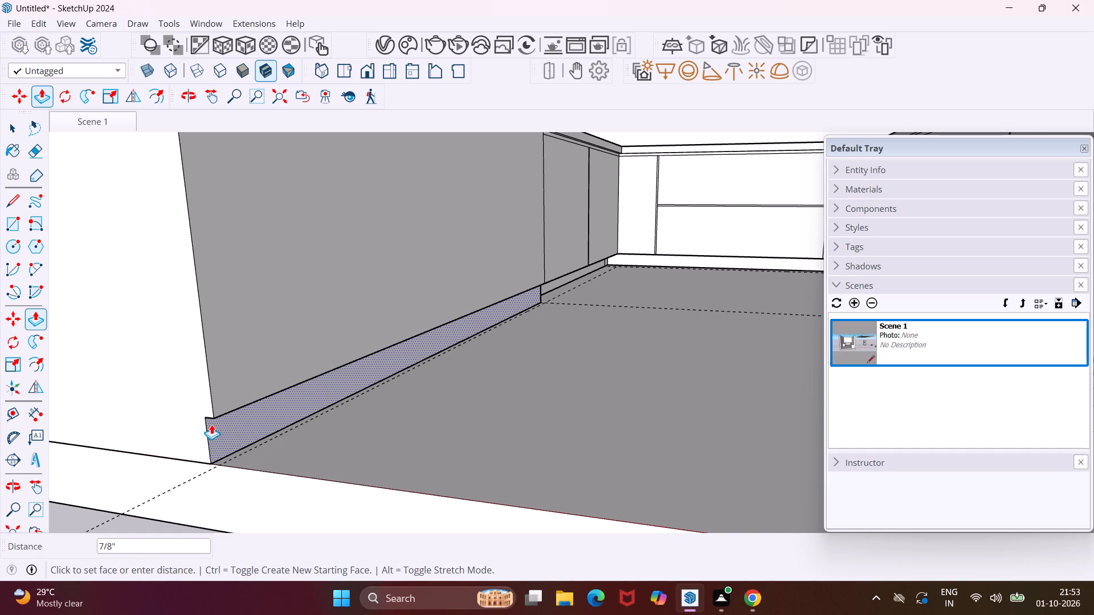
type("4\"")
key("Return")
key("Escape")
key("space")
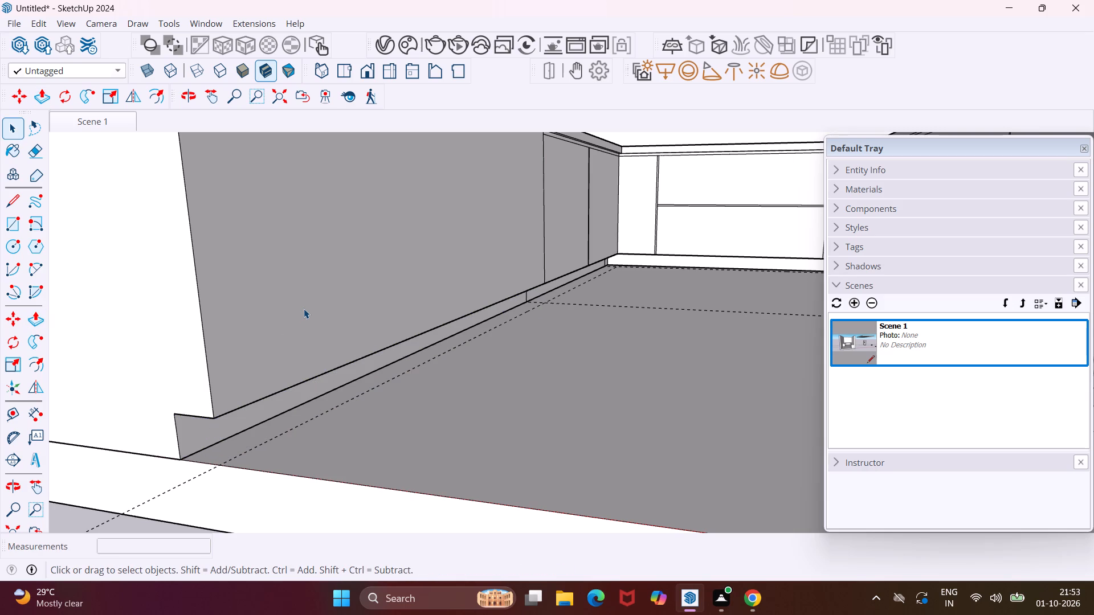
Examine the whole kitchen from outside and above, checking the tall block and its toe kick against the other cabinets.
scroll(304, 309, "down", 15)
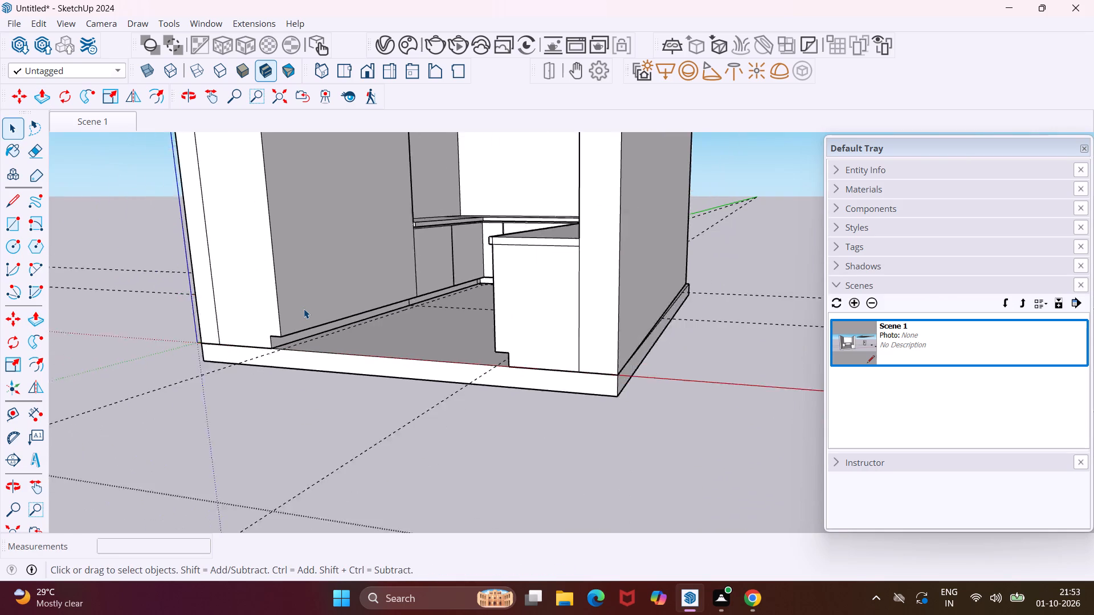
scroll(304, 309, "down", 1)
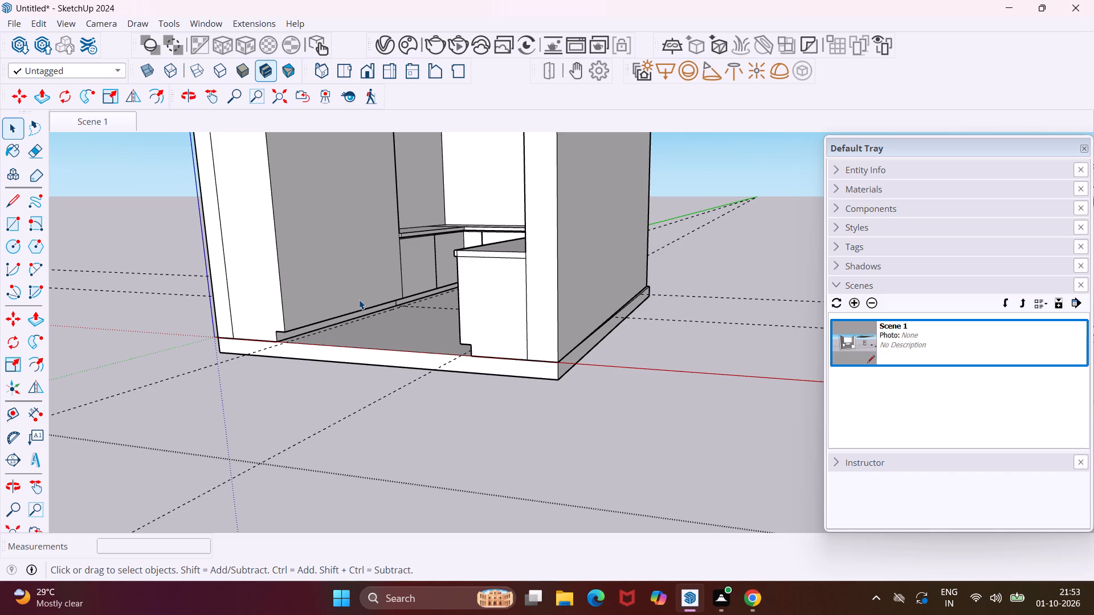
middle_click_drag(412, 230, 470, 266)
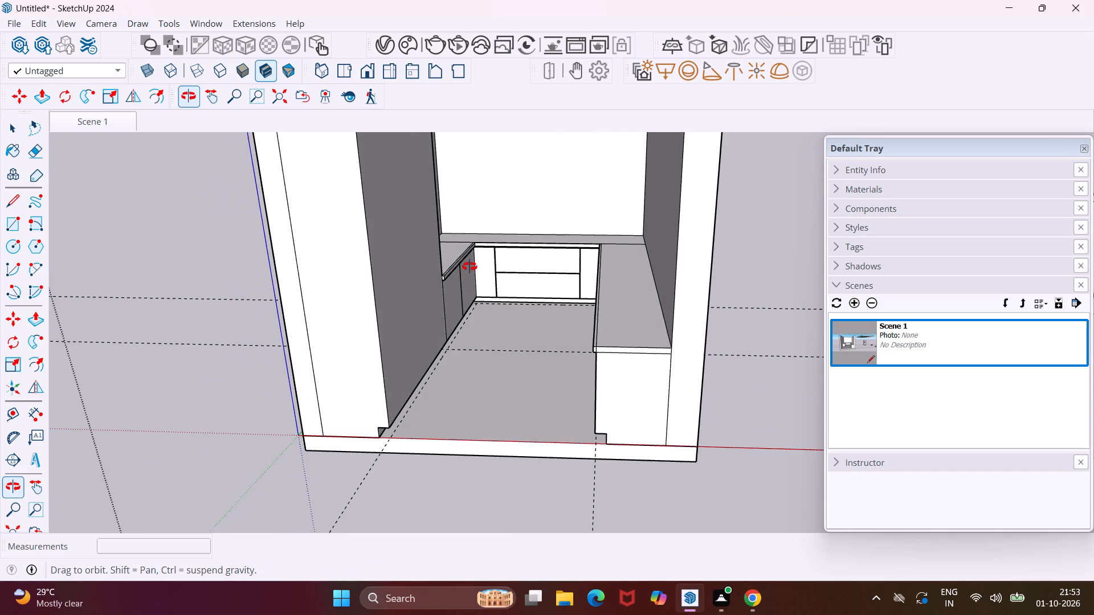
middle_click_drag(470, 266, 430, 326)
scroll(427, 327, "down", 4)
middle_click_drag(406, 342, 374, 321)
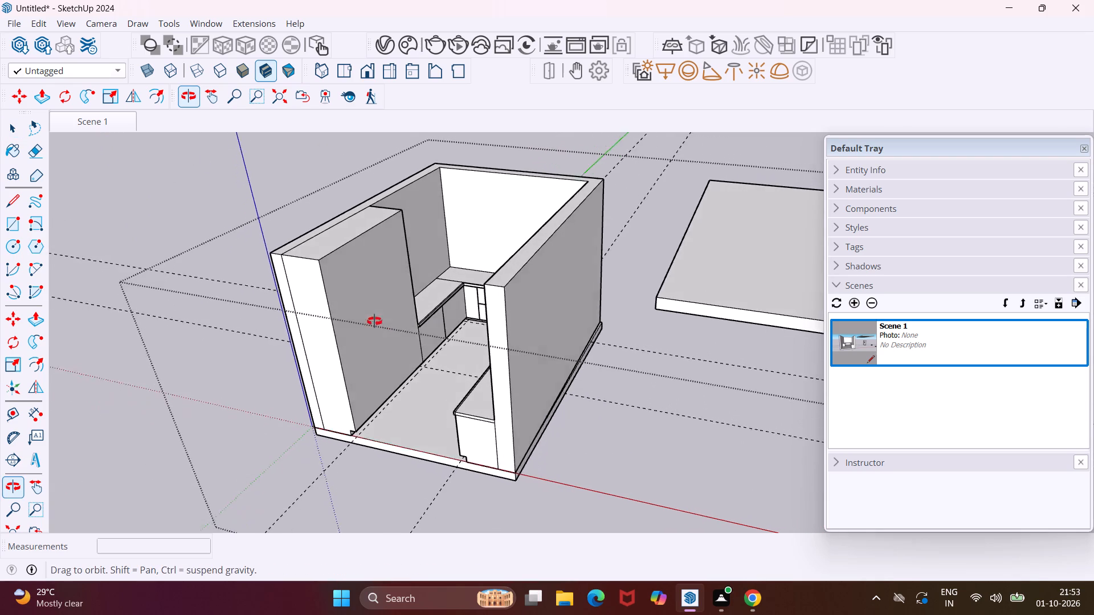
middle_click_drag(374, 321, 374, 321)
middle_click_drag(480, 244, 569, 252)
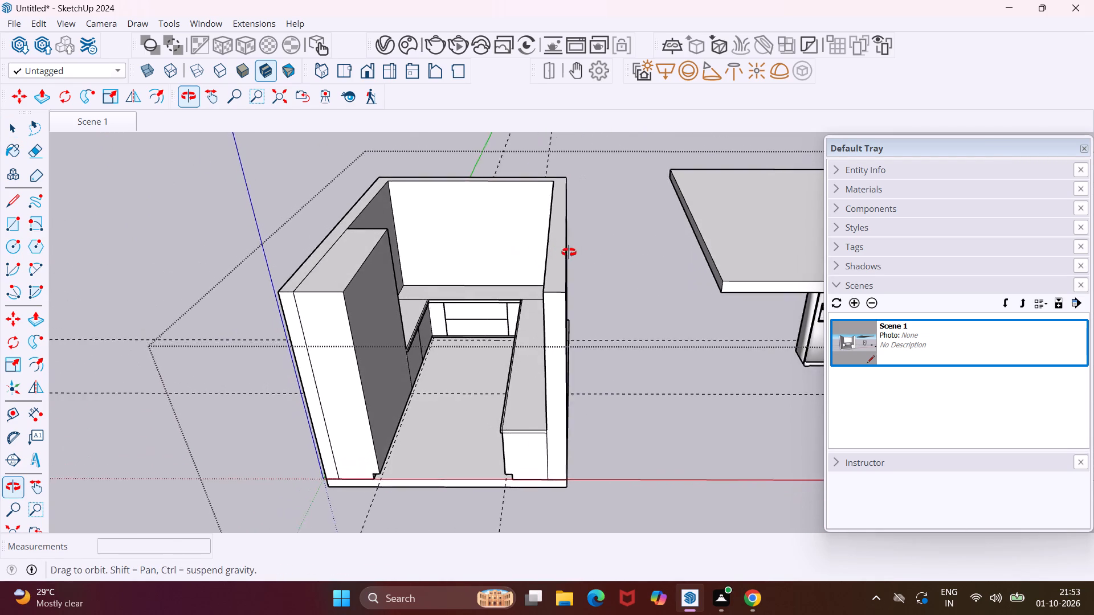
middle_click_drag(569, 252, 577, 254)
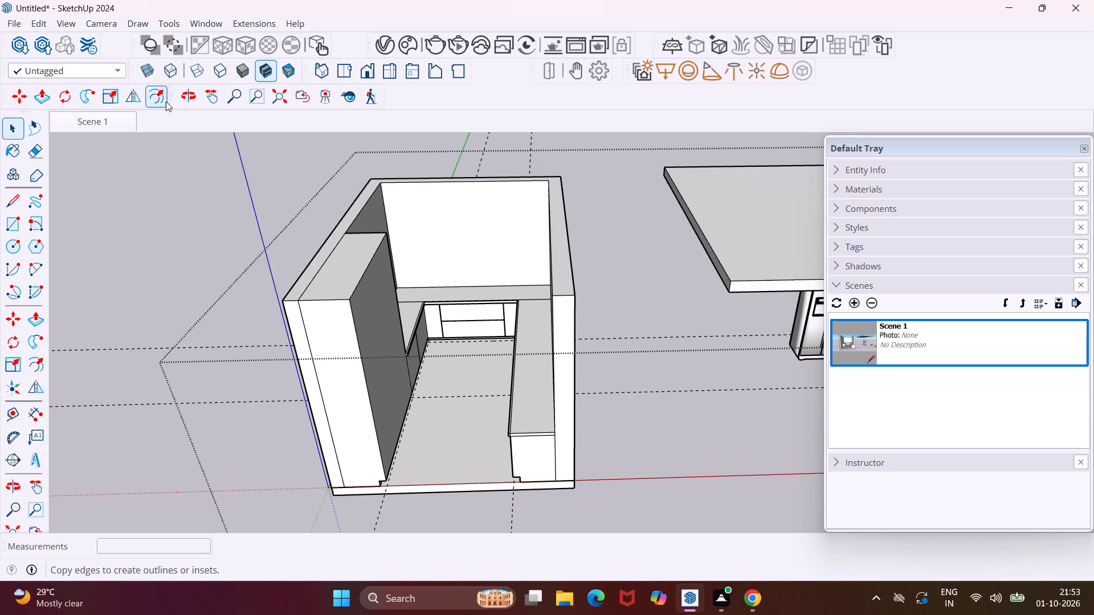
left_click(207, 98)
left_click_drag(280, 247, 241, 281)
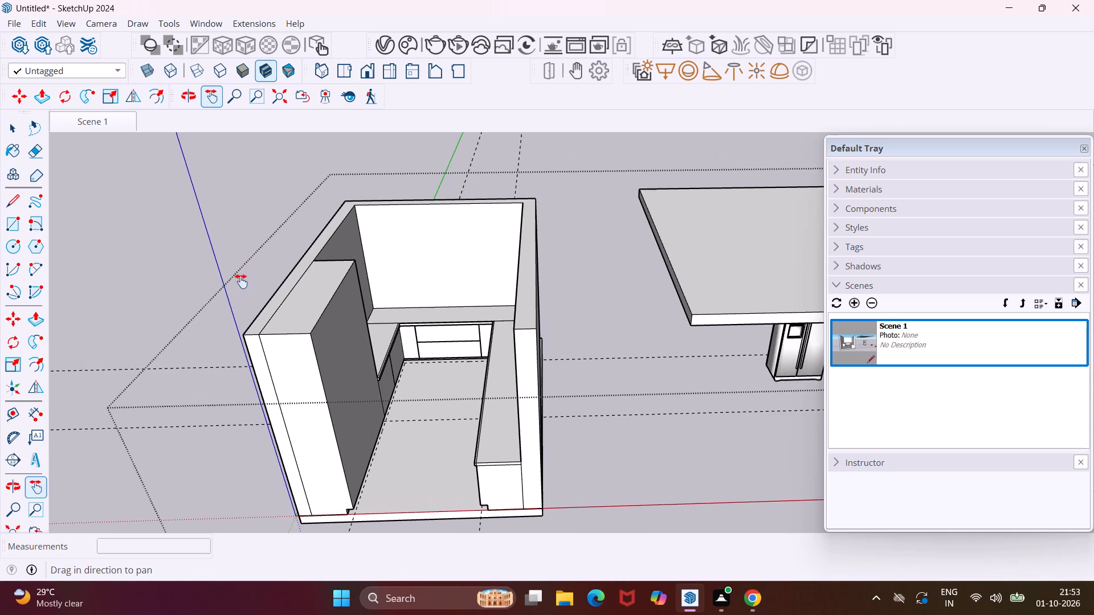
left_click_drag(373, 367, 365, 354)
middle_click_drag(365, 351, 350, 275)
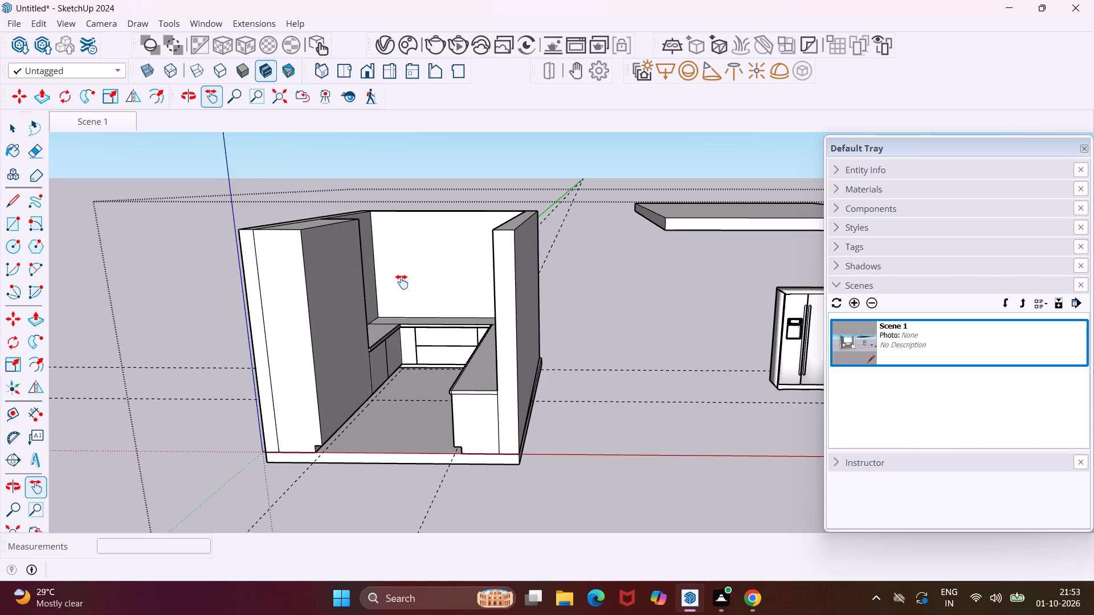
left_click_drag(402, 282, 391, 304)
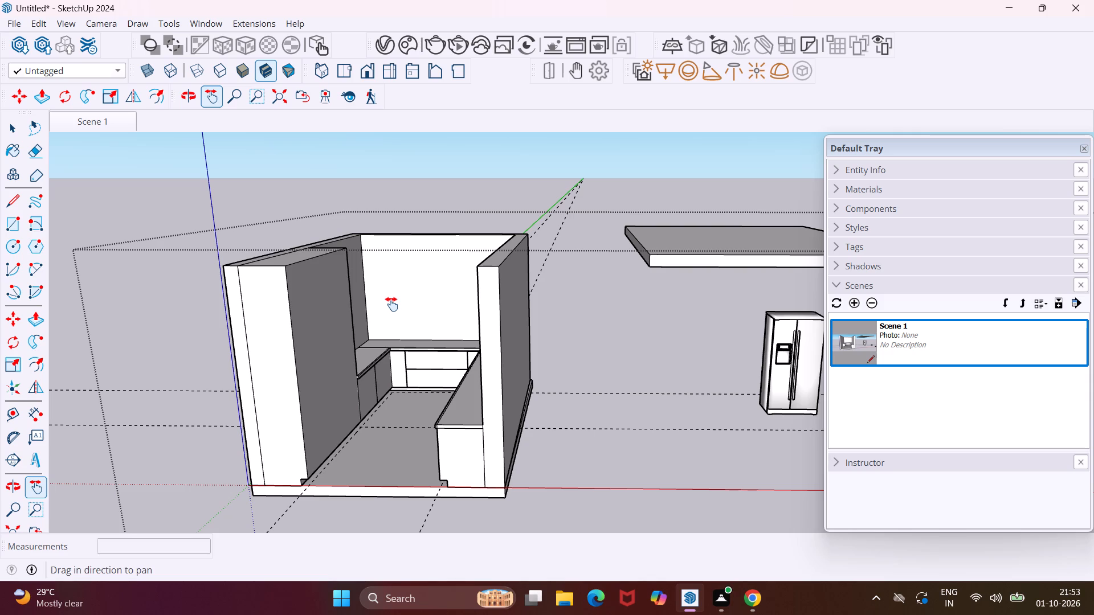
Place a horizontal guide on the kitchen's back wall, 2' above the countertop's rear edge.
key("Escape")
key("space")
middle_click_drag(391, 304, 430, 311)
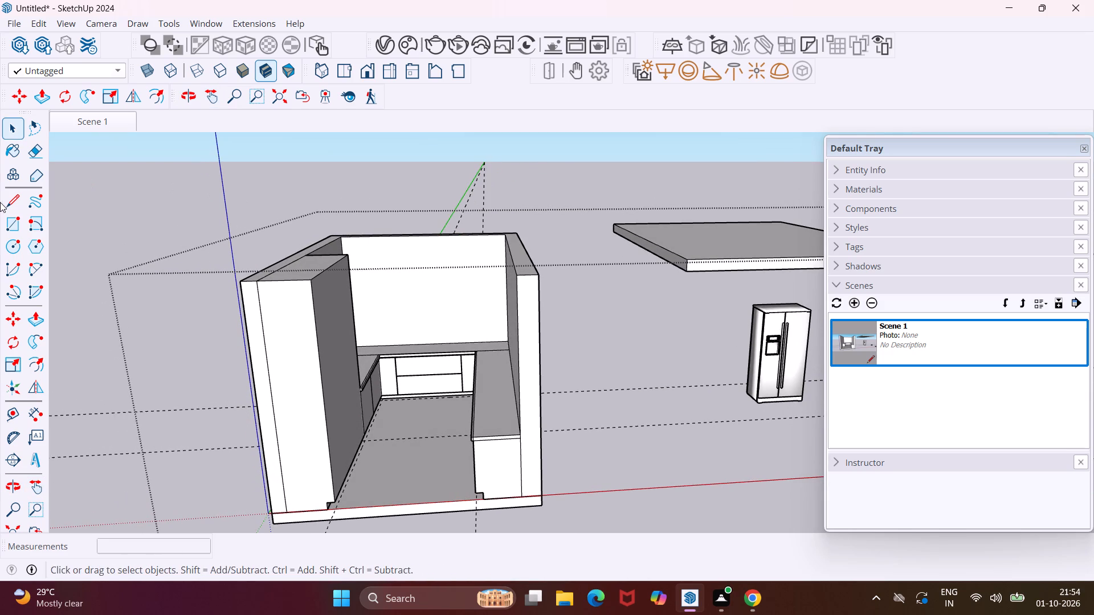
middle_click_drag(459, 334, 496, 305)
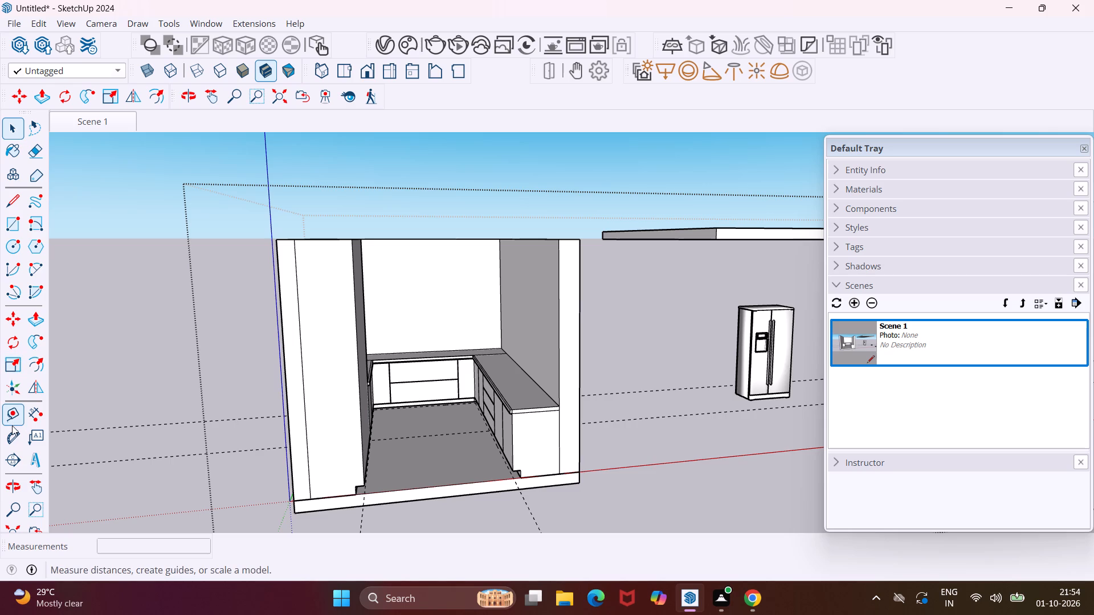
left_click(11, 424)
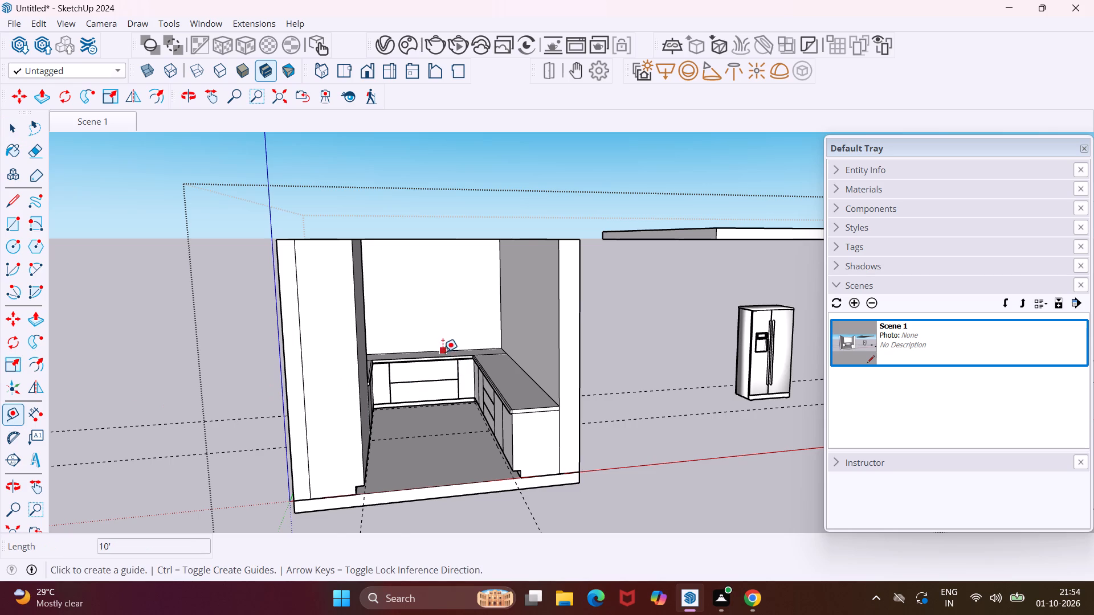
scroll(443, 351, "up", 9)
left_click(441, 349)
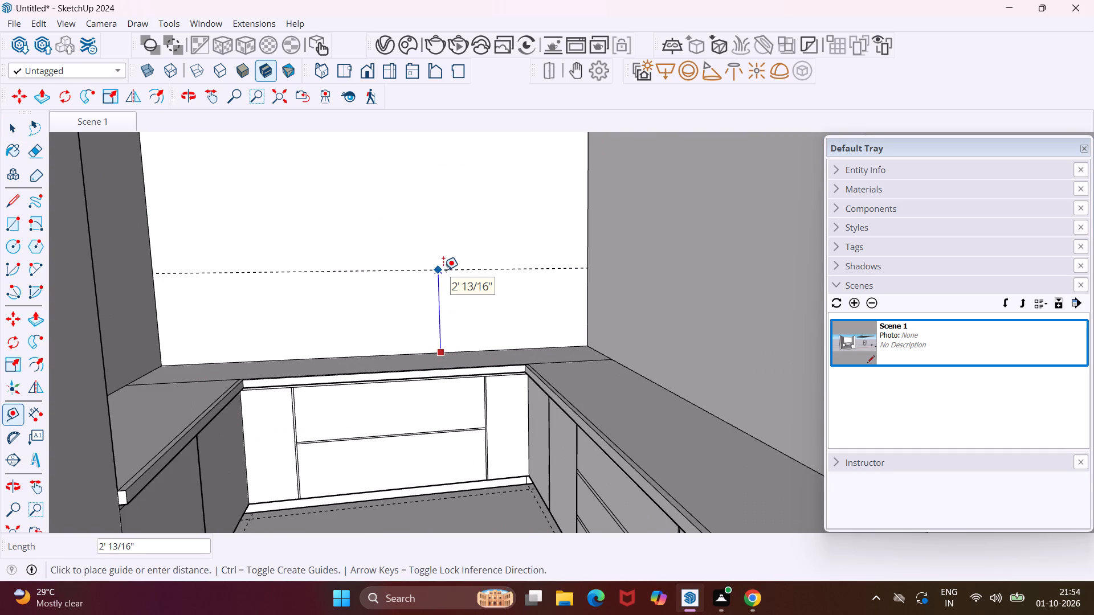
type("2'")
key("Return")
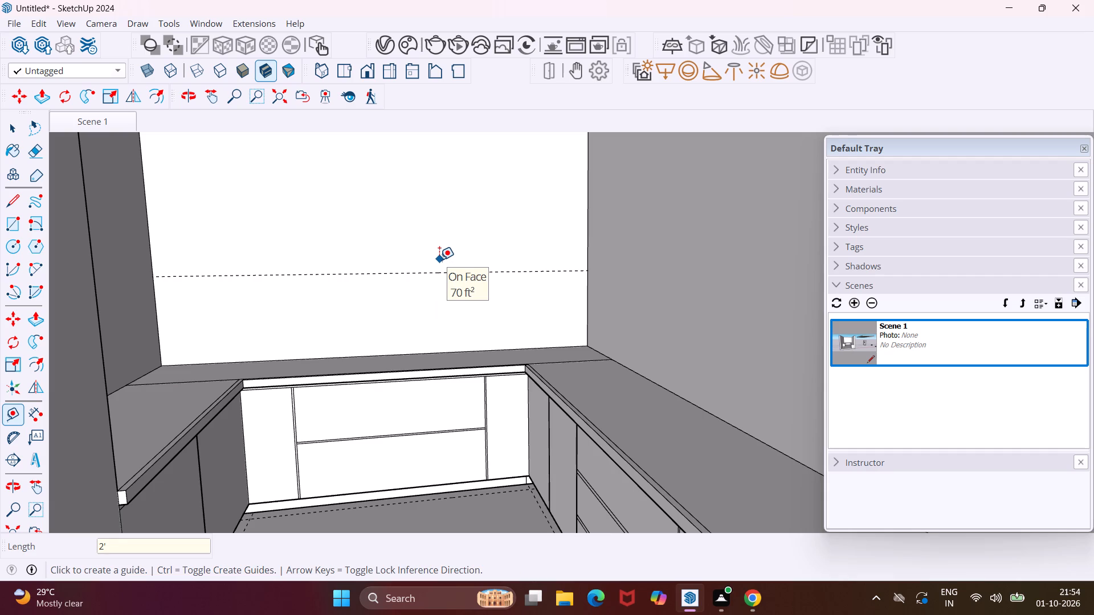
Measure the distance from the back-wall guide up to the top edge of the wall.
scroll(411, 250, "down", 6)
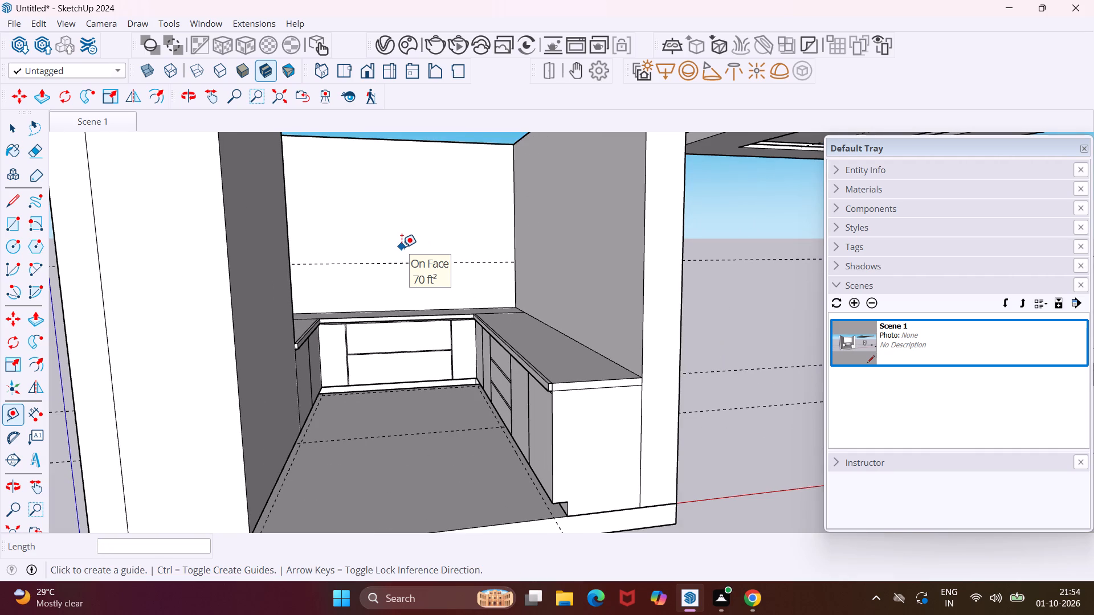
middle_click_drag(402, 247, 391, 245)
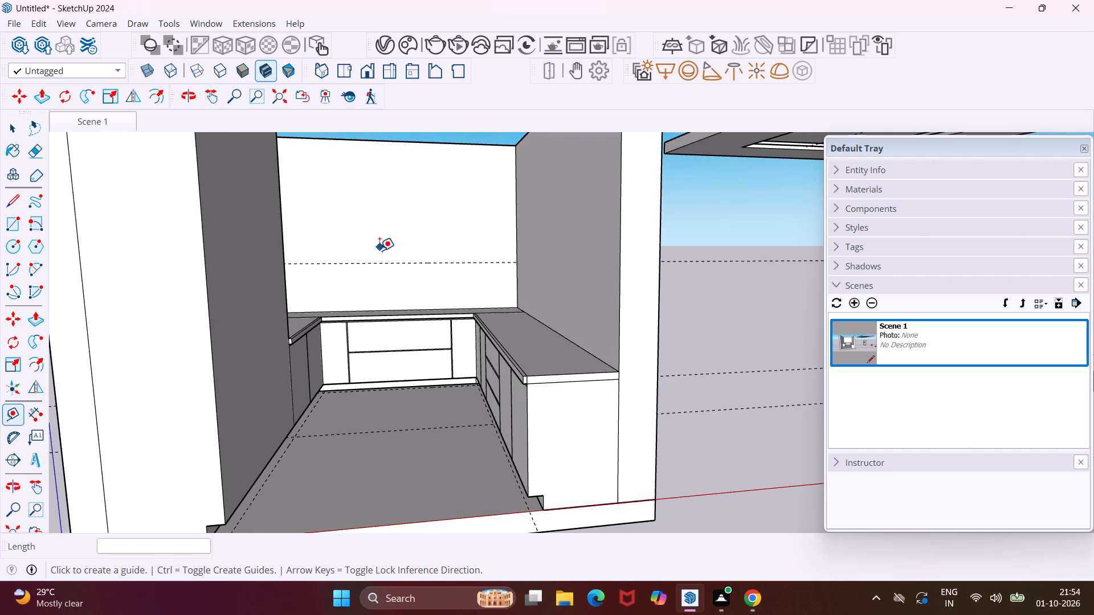
left_click(379, 261)
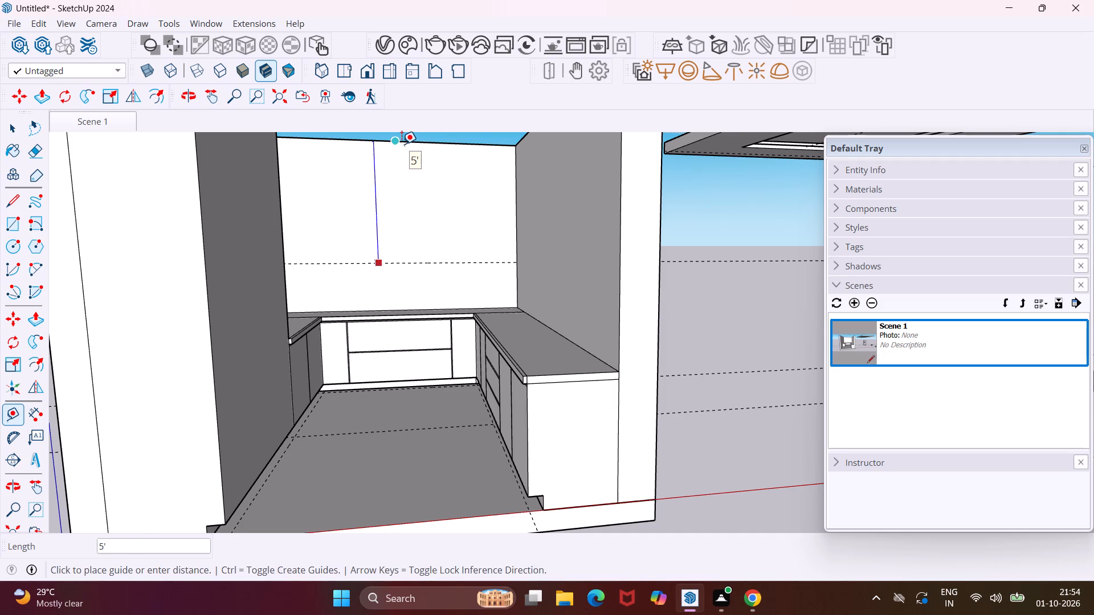
key("Escape")
key("space")
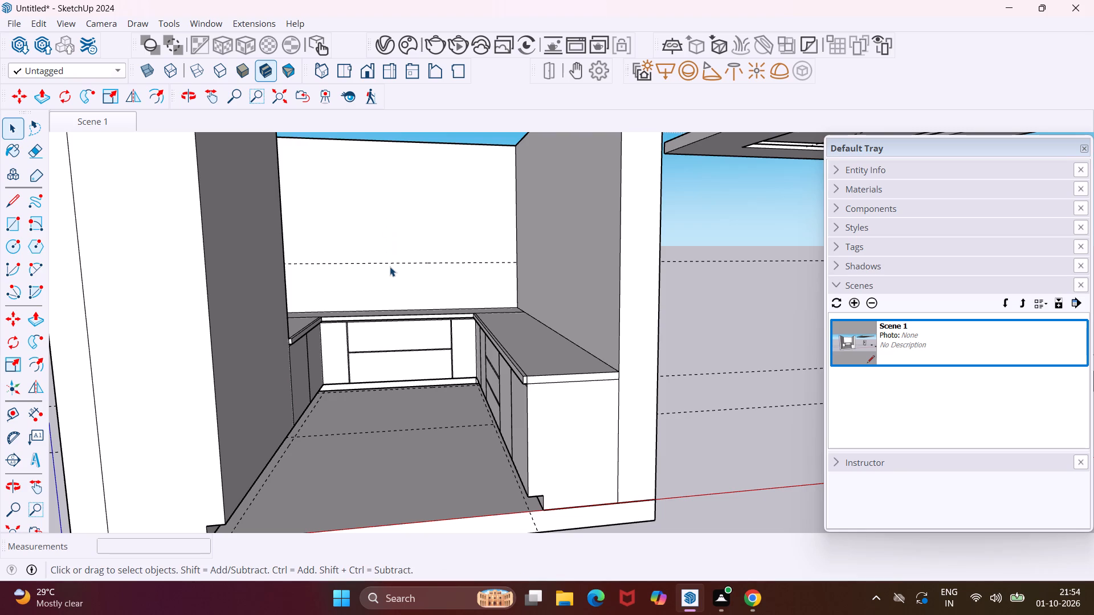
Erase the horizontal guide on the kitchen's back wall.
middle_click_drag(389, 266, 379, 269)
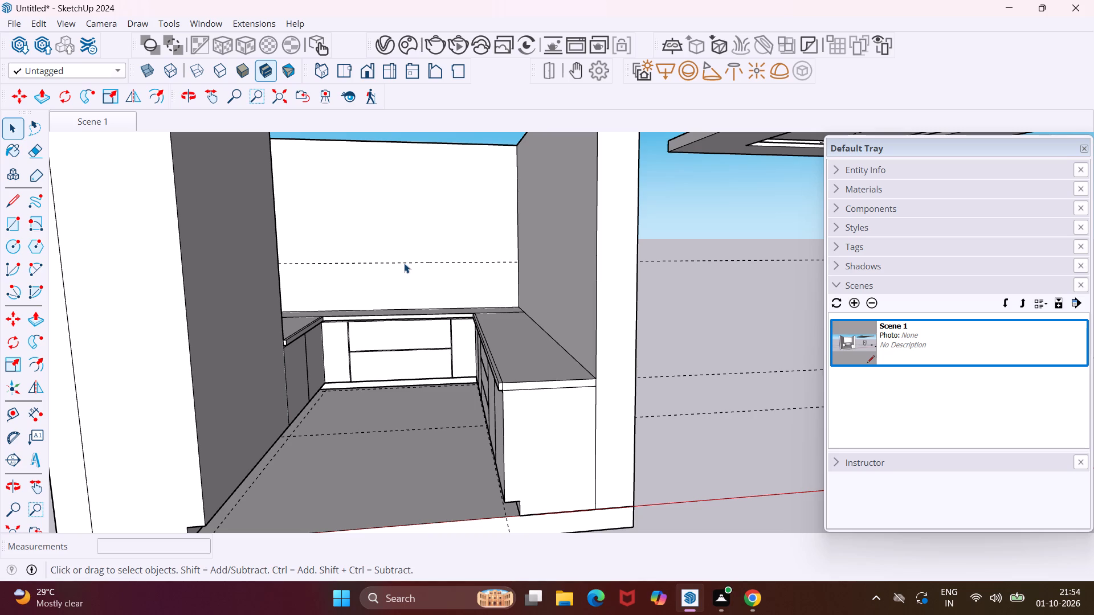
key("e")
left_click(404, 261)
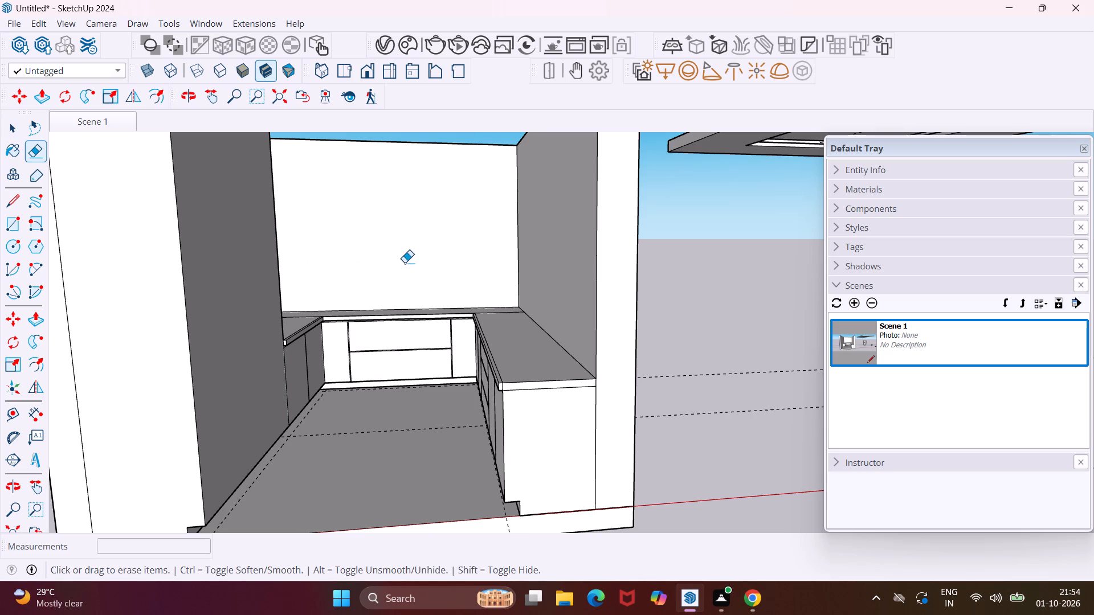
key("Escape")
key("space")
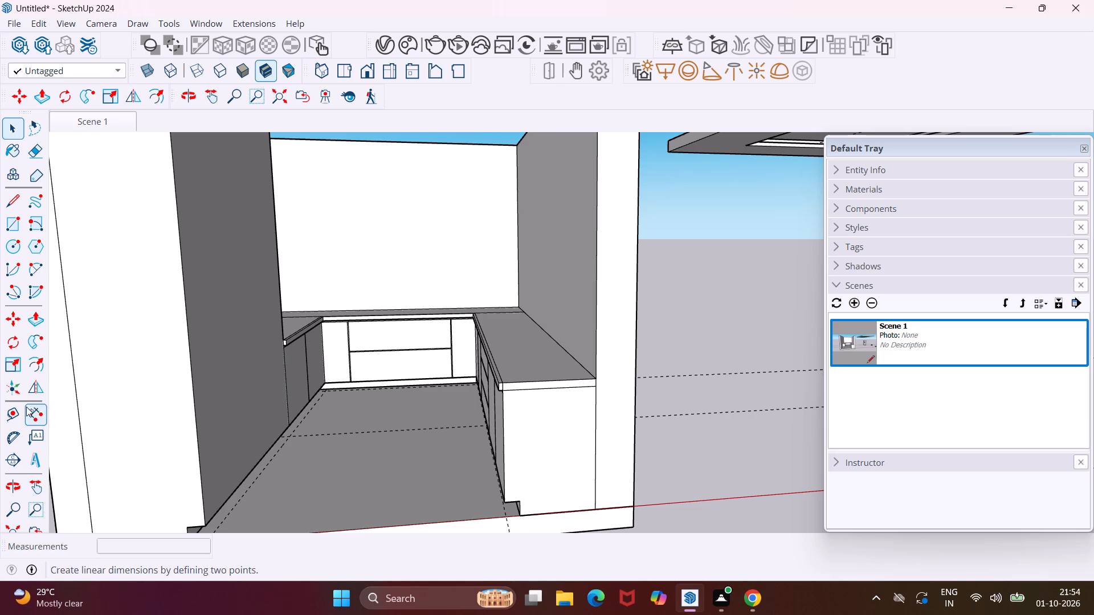
Place a horizontal guide on the back wall, 2'6" above the countertop's rear edge.
left_click(23, 408)
scroll(433, 296, "up", 3)
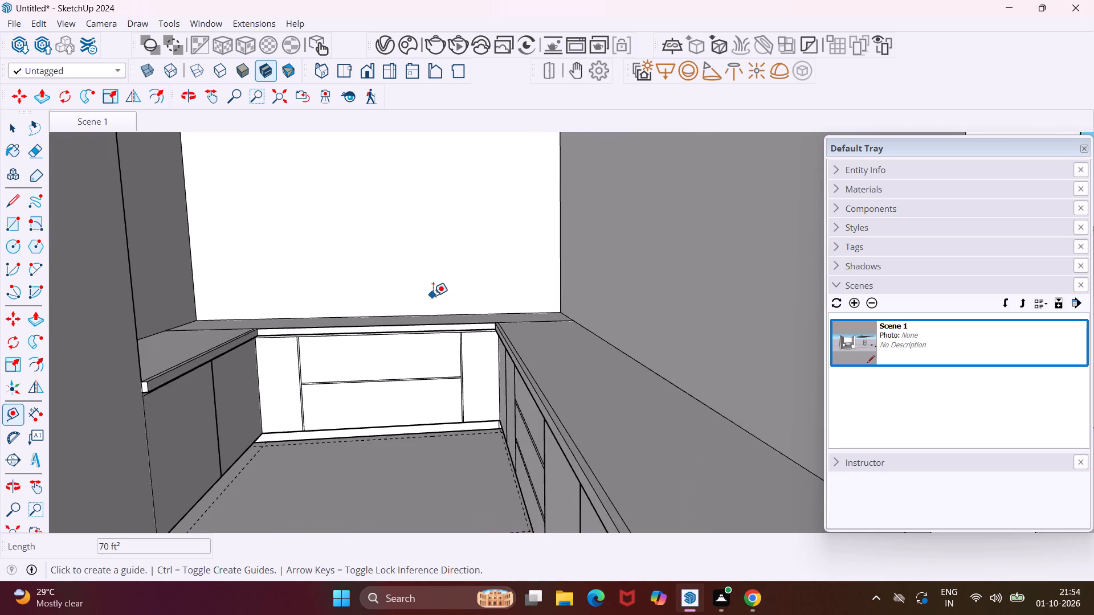
scroll(433, 296, "up", 5)
left_click(428, 321)
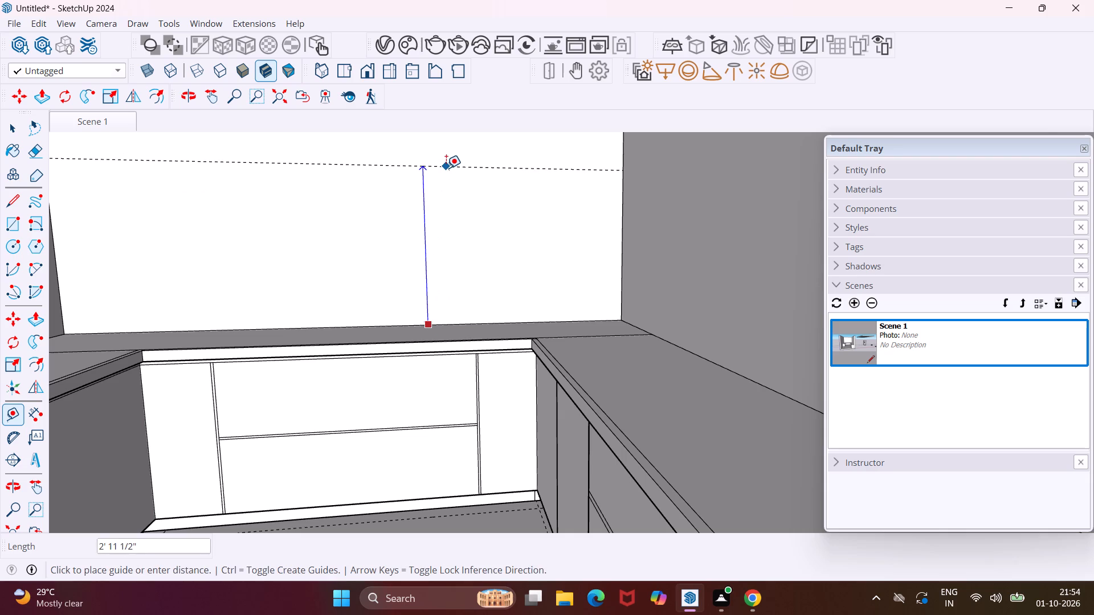
type("2'")
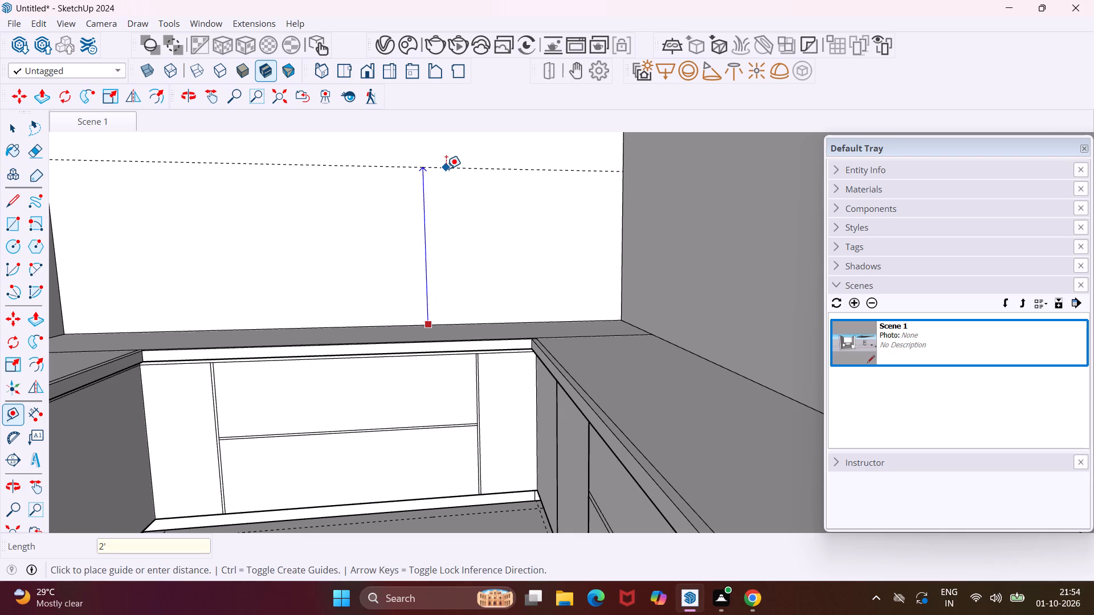
type("6\"")
key("Return")
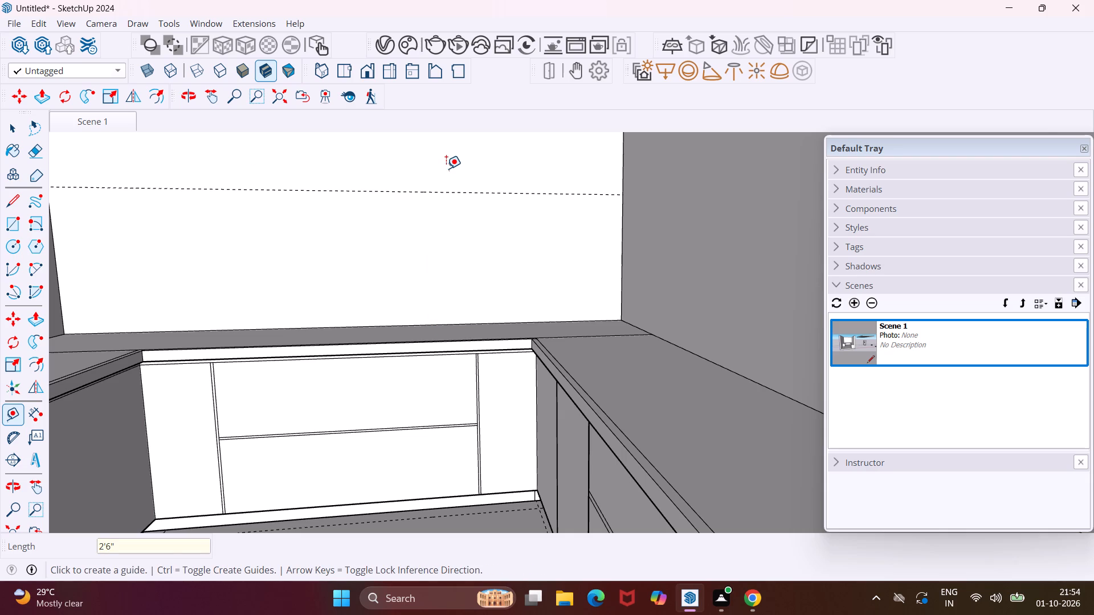
key("Escape")
key("space")
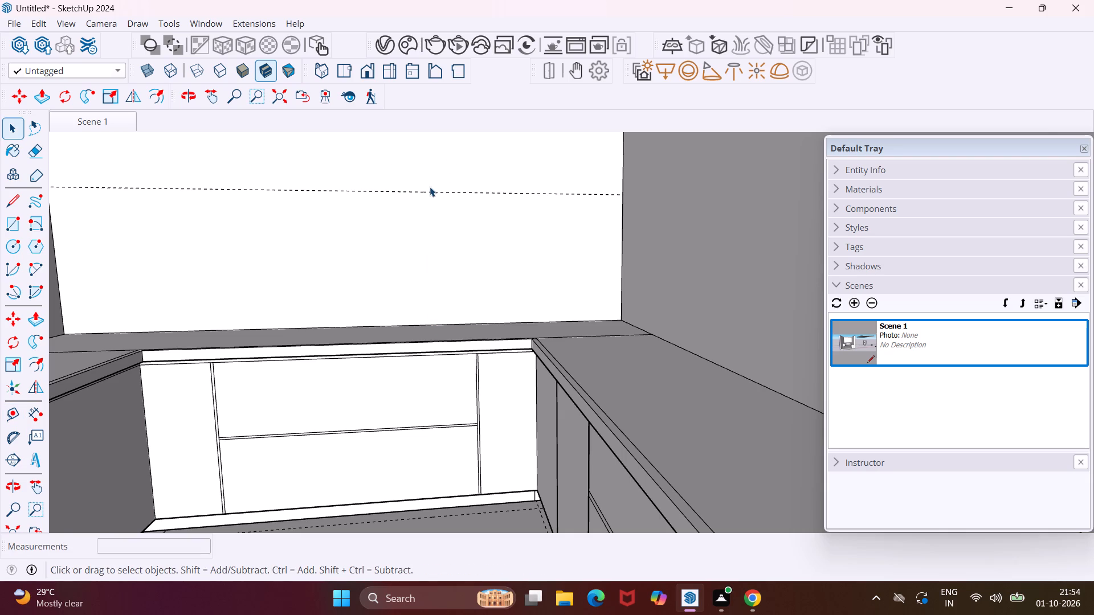
Draw a 4'6" by 10' rectangle on the back wall, from its top corner down to the guide's opposite end.
scroll(430, 187, "down", 4)
middle_click_drag(428, 188, 392, 200)
scroll(418, 195, "down", 3)
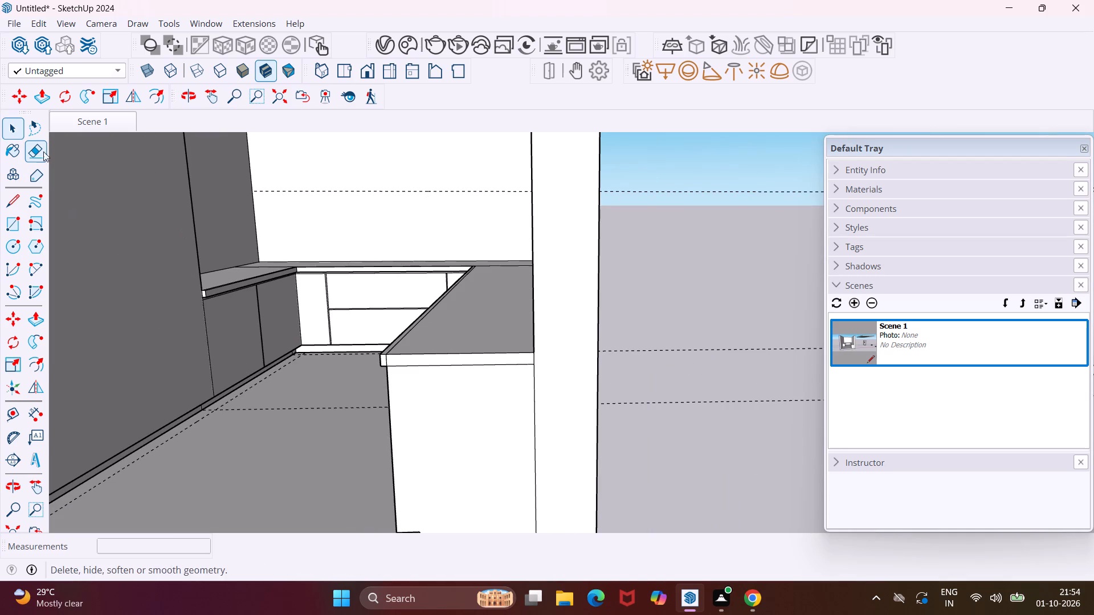
left_click(210, 99)
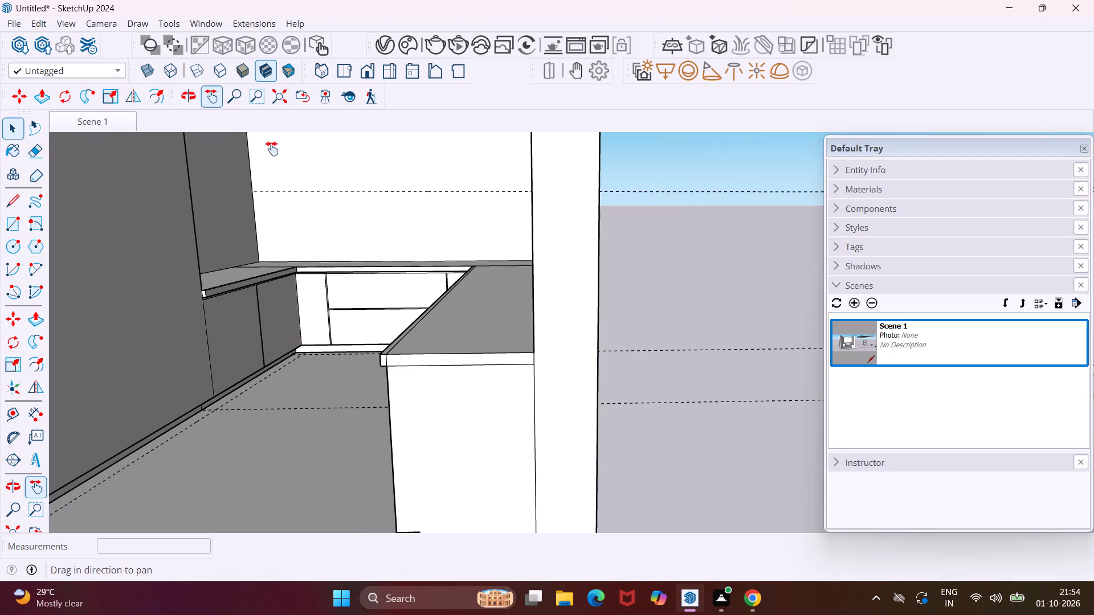
left_click_drag(325, 212, 454, 374)
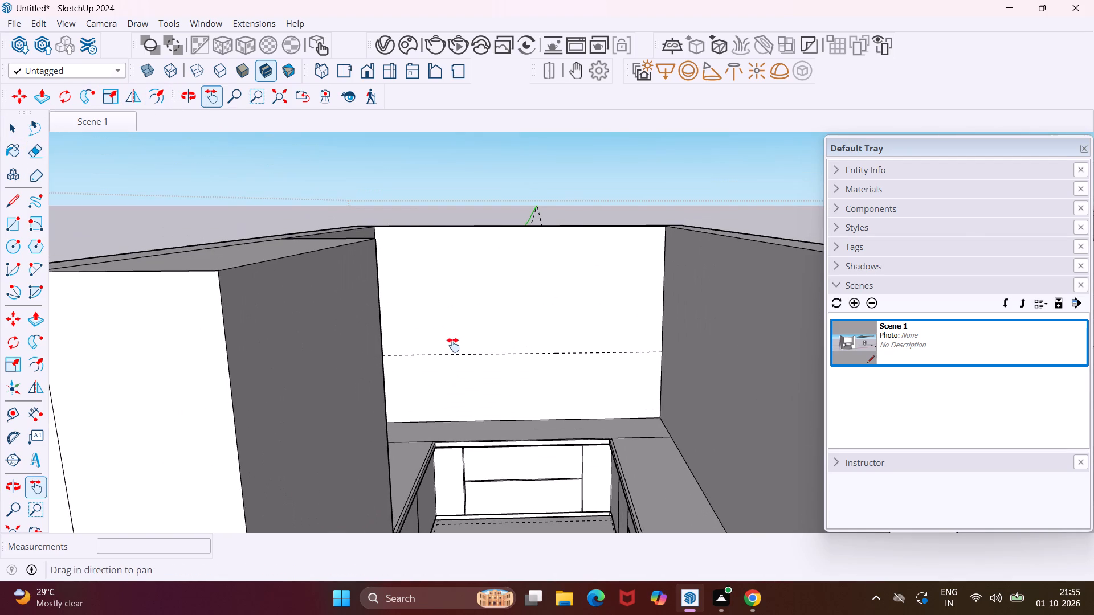
middle_click_drag(453, 345, 438, 342)
key("Escape")
key("space")
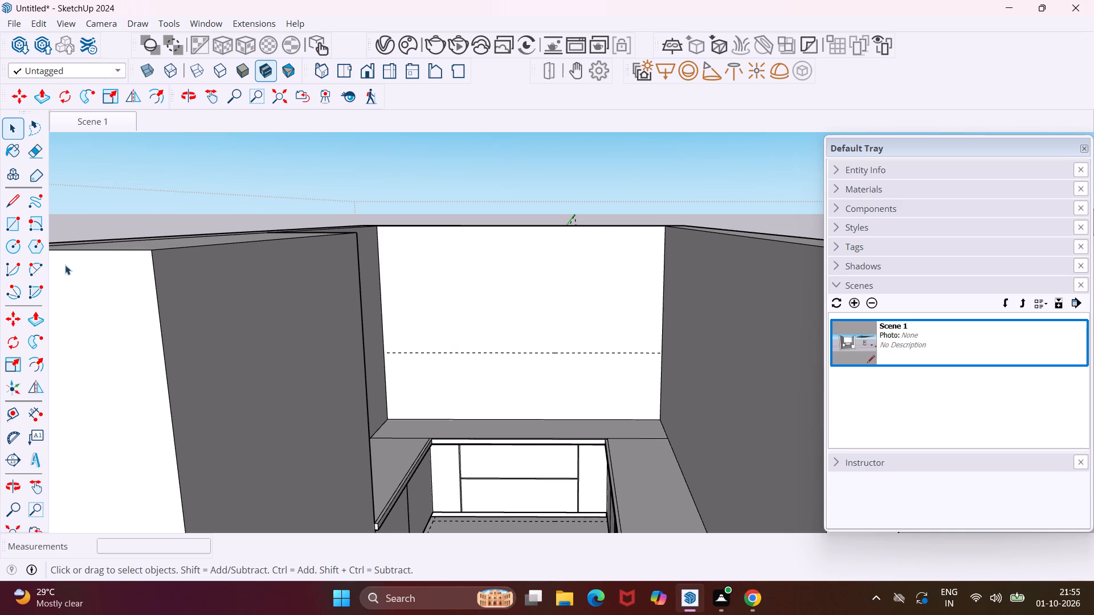
left_click(6, 225)
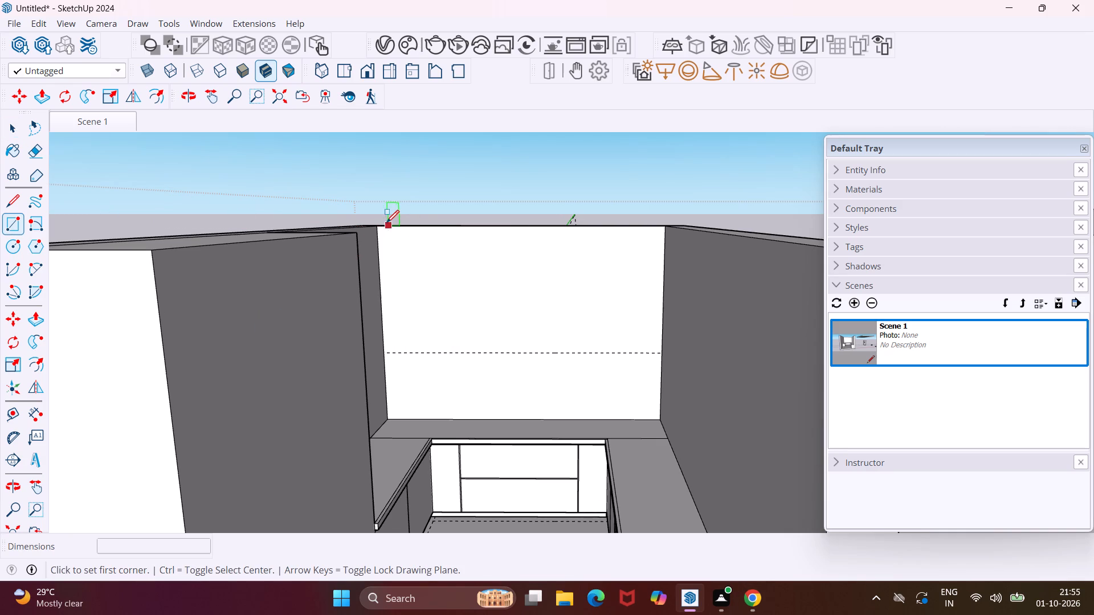
left_click(379, 225)
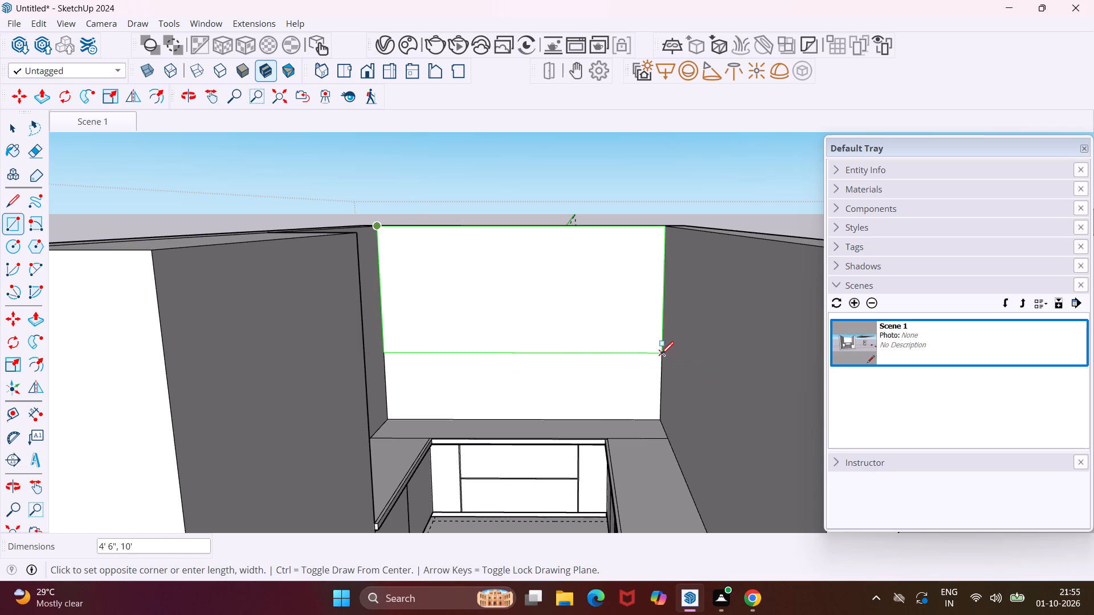
scroll(660, 351, "up", 15)
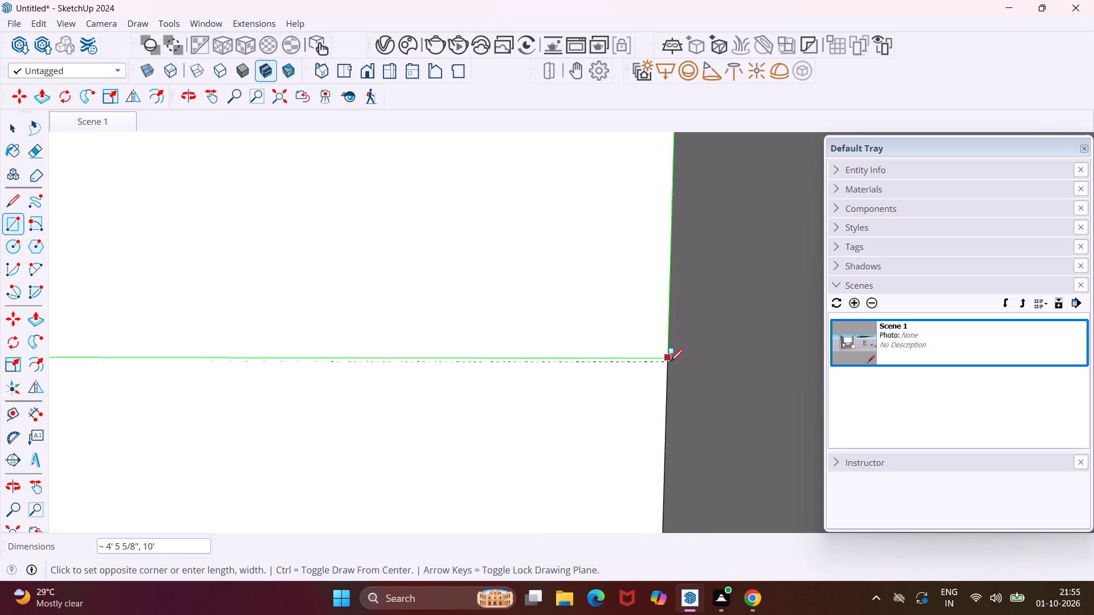
left_click(666, 363)
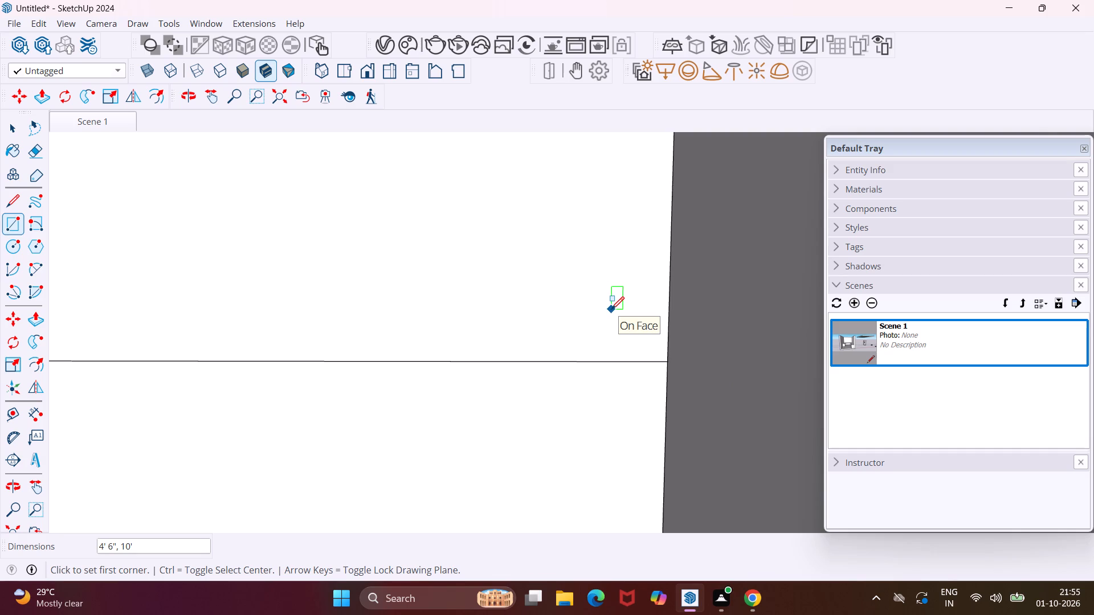
key("Escape")
key("space")
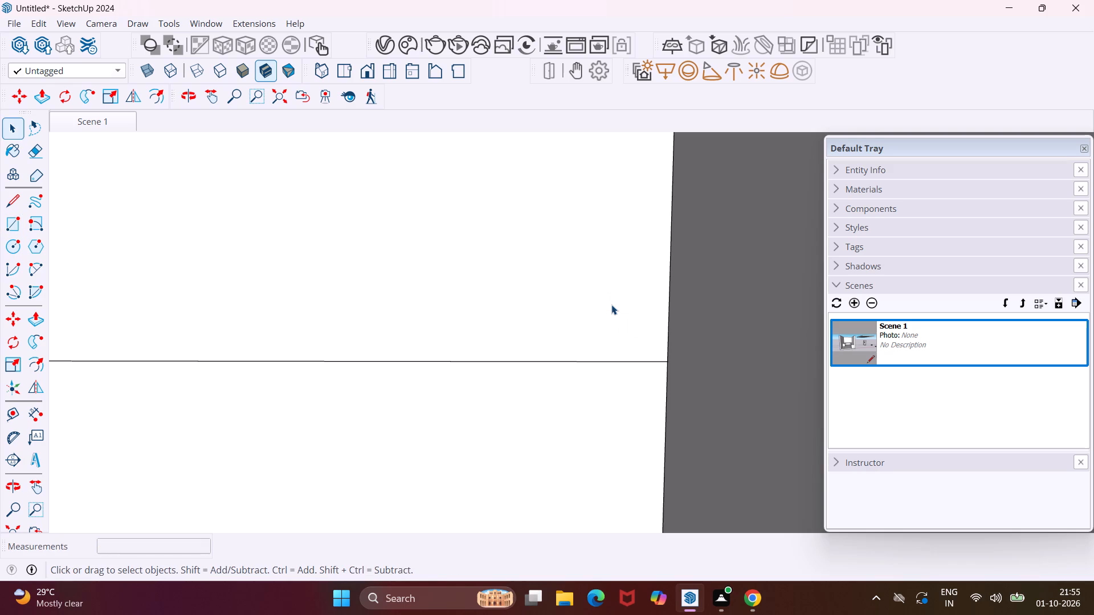
Pull the upper rectangle on the back wall 1'6" out into the room to form the wall-cabinet block.
left_click(611, 304)
key("p")
left_click(611, 304)
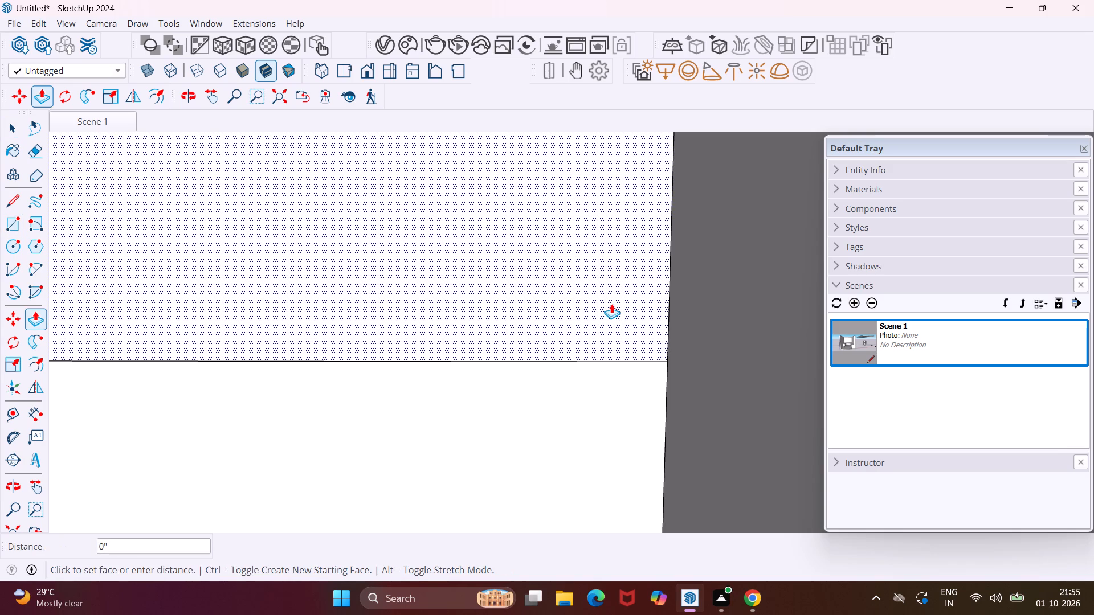
scroll(621, 306, "down", 6)
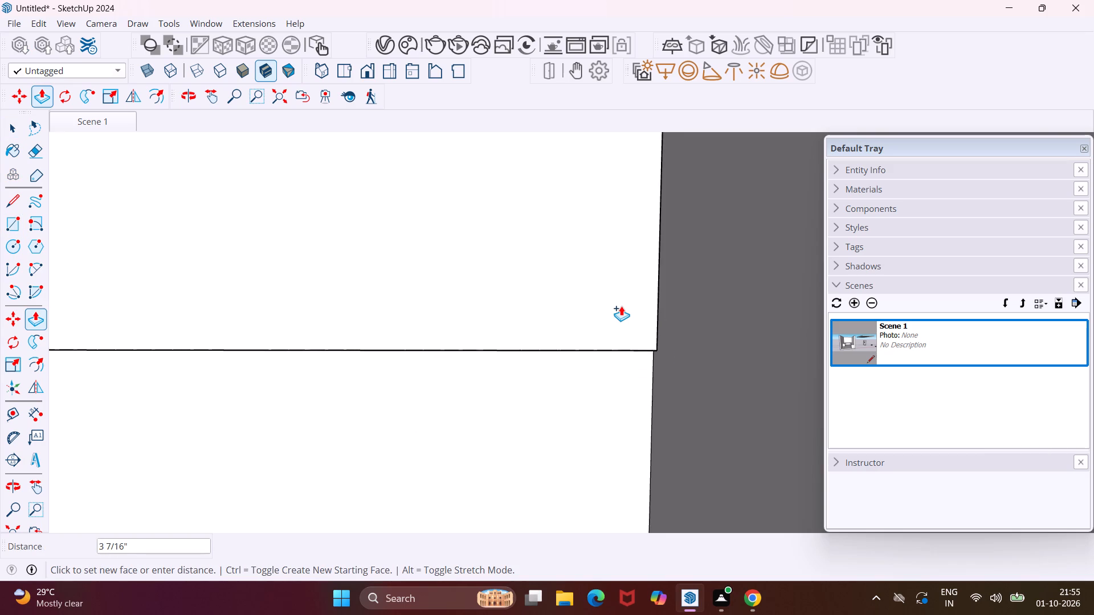
scroll(621, 306, "down", 5)
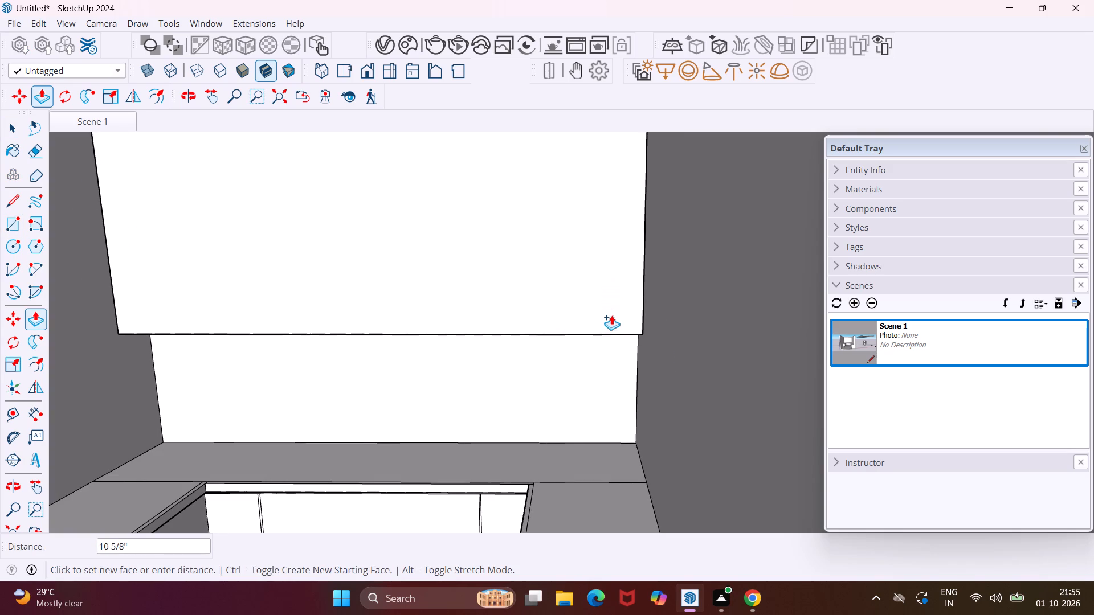
type("1'6\"")
key("Return")
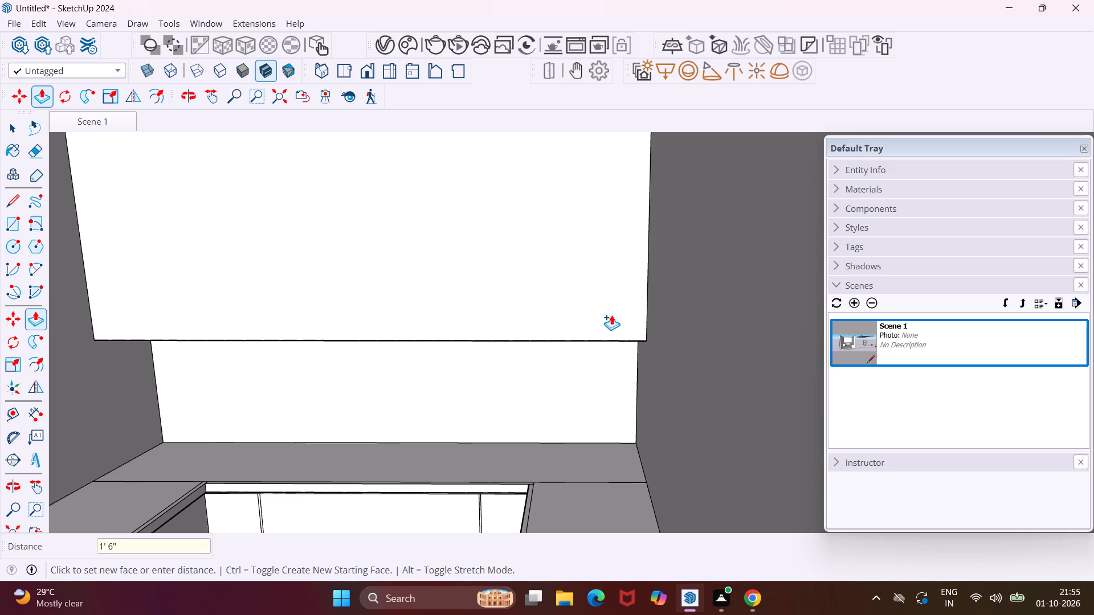
scroll(604, 315, "down", 3)
middle_click_drag(554, 268, 562, 315)
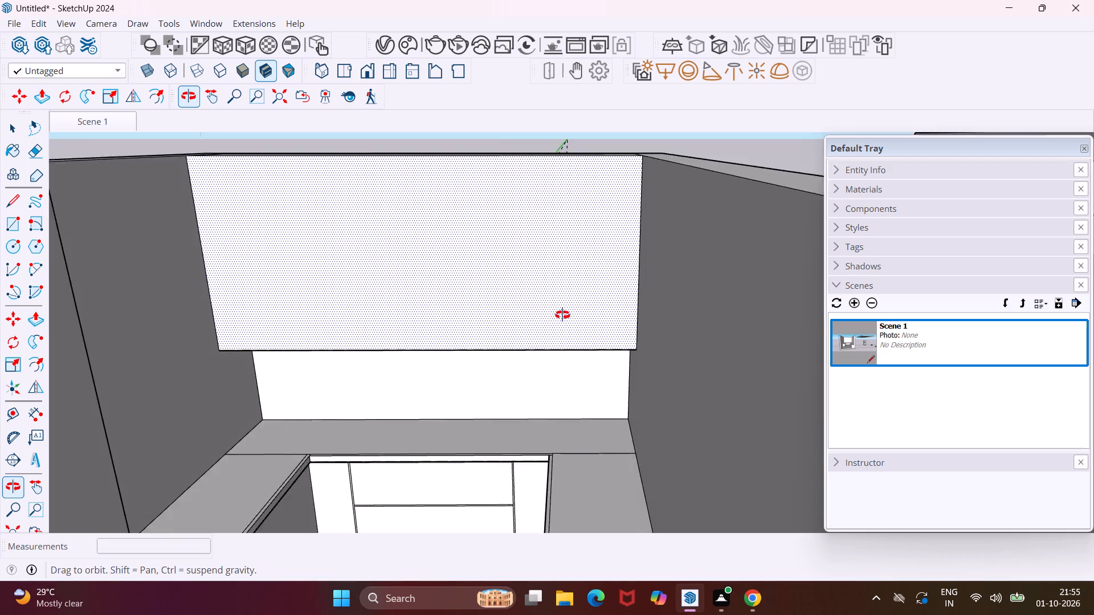
middle_click_drag(562, 315, 599, 369)
key("Escape")
key("space")
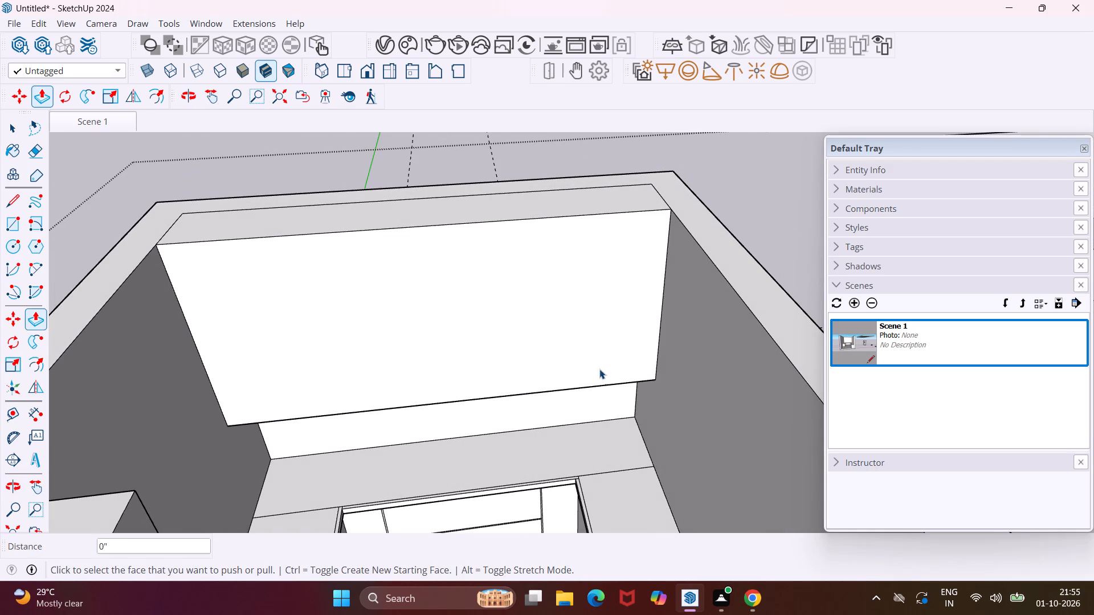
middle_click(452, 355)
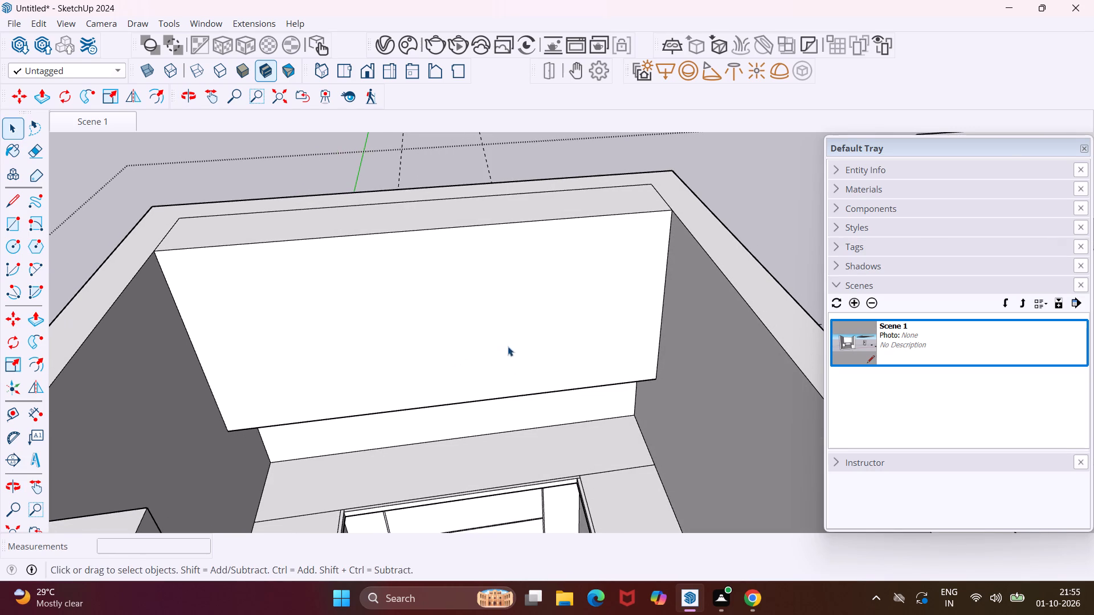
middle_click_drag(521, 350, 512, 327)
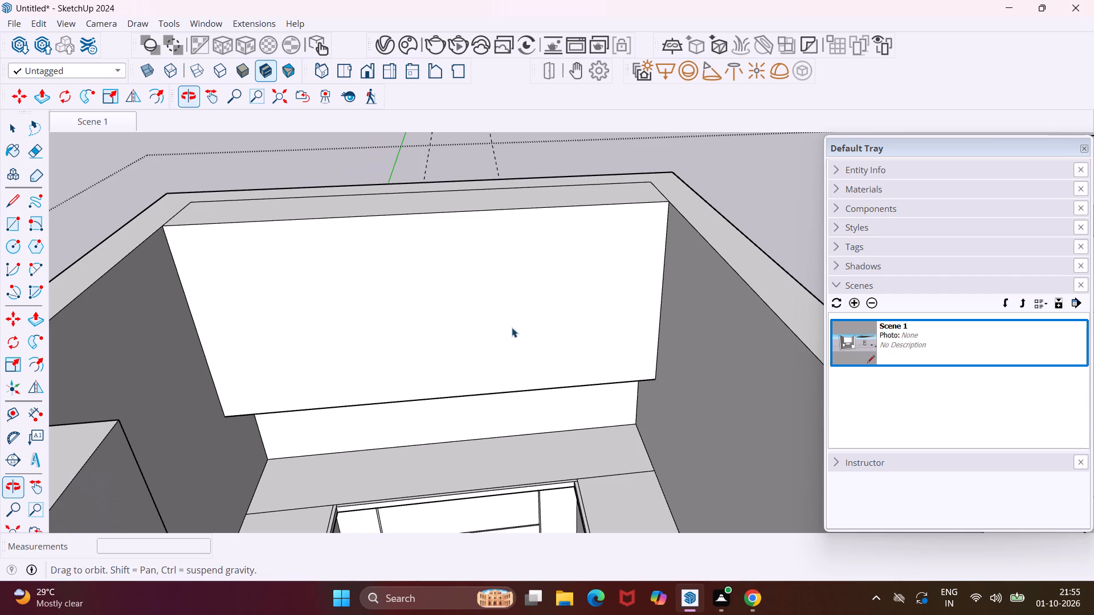
Copy the wall-cabinet block's front vertical edge farthest from the tall unit 1'6" inward across the front face.
left_click(659, 355)
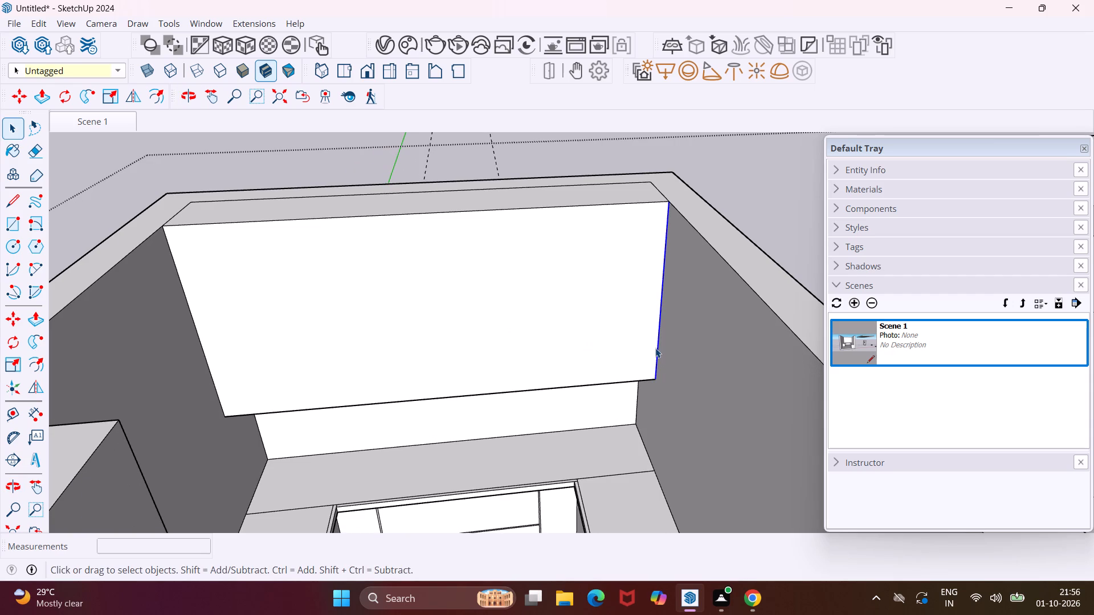
key("m")
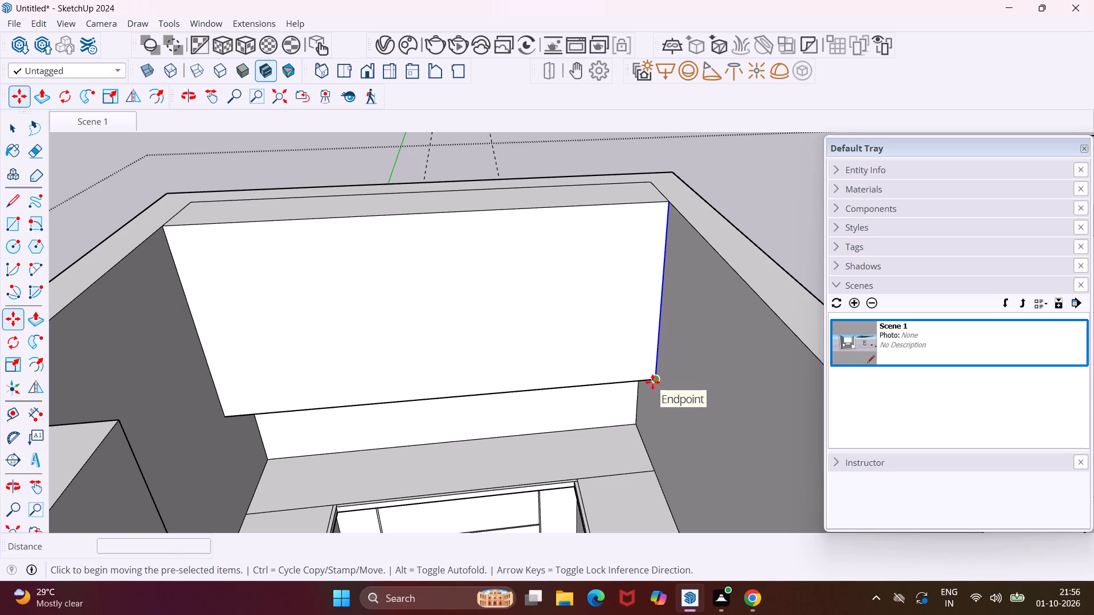
left_click(652, 382)
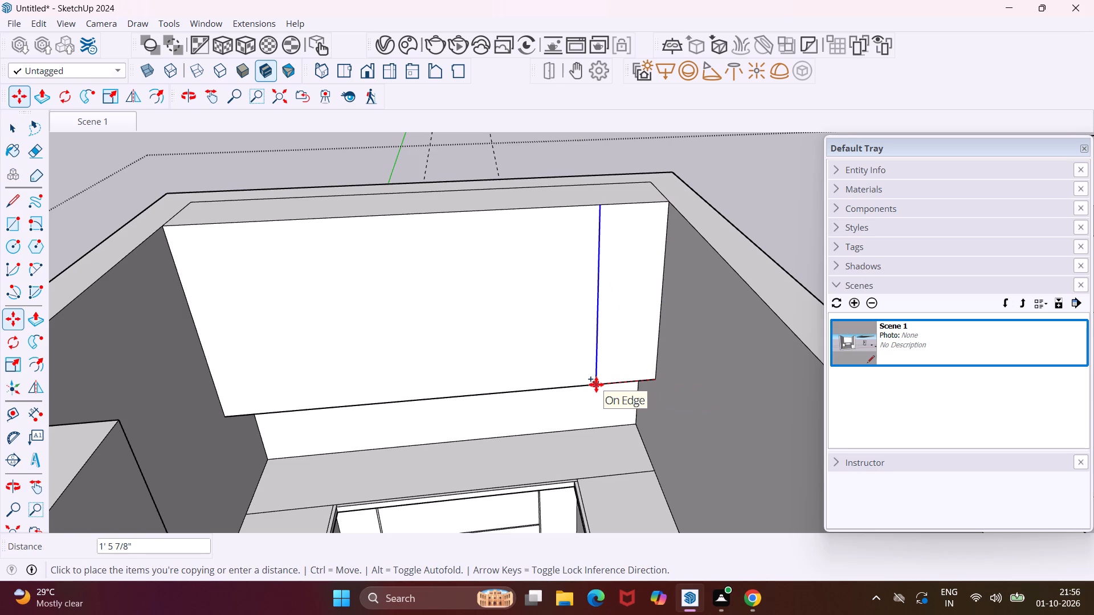
type("1'6")
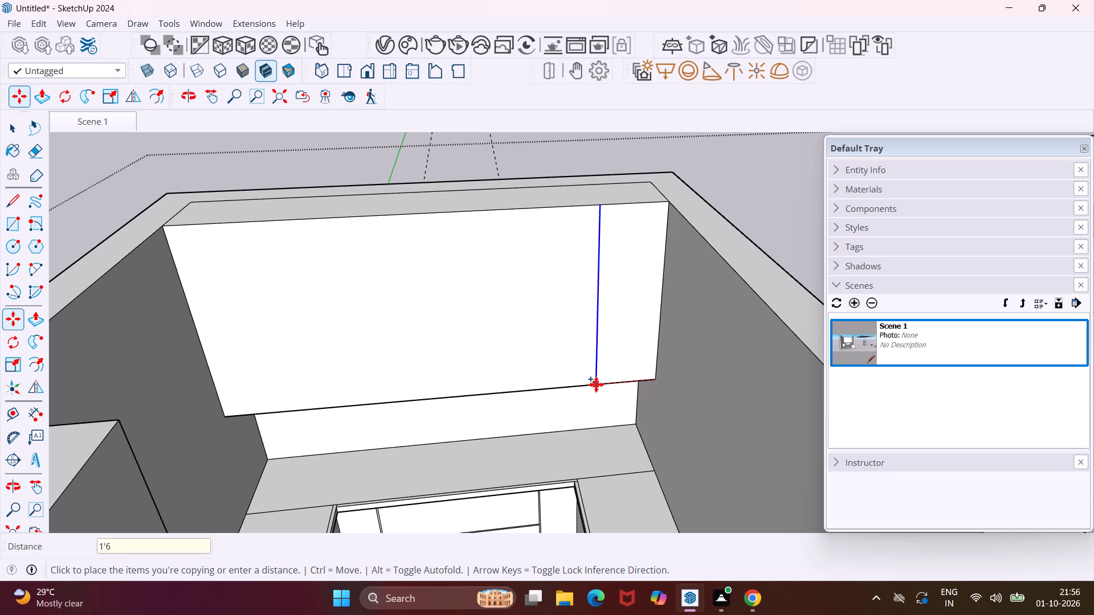
key("shift+quotedbl")
key("Return")
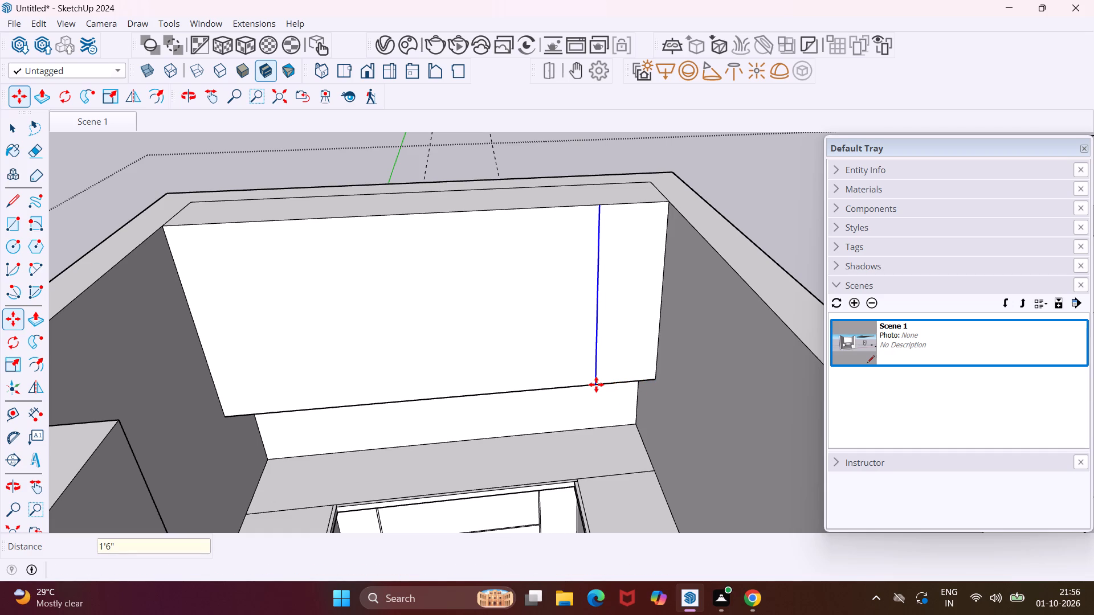
key("Escape")
key("space")
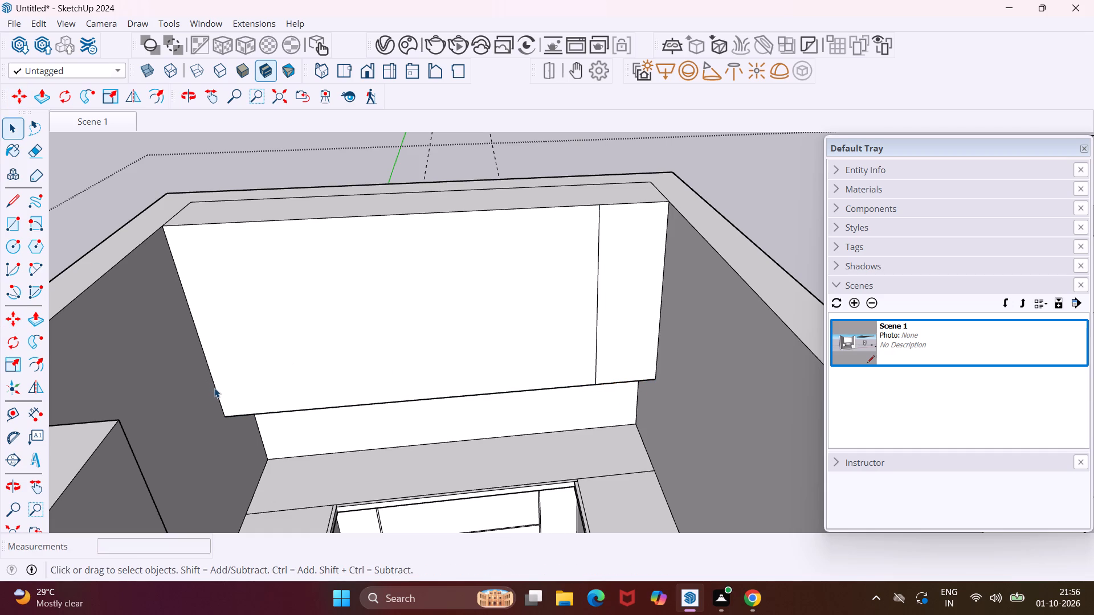
Copy the front face's vertical edge on the tall-unit side 1'6" inward along the bottom edge.
left_click(214, 388)
key("m")
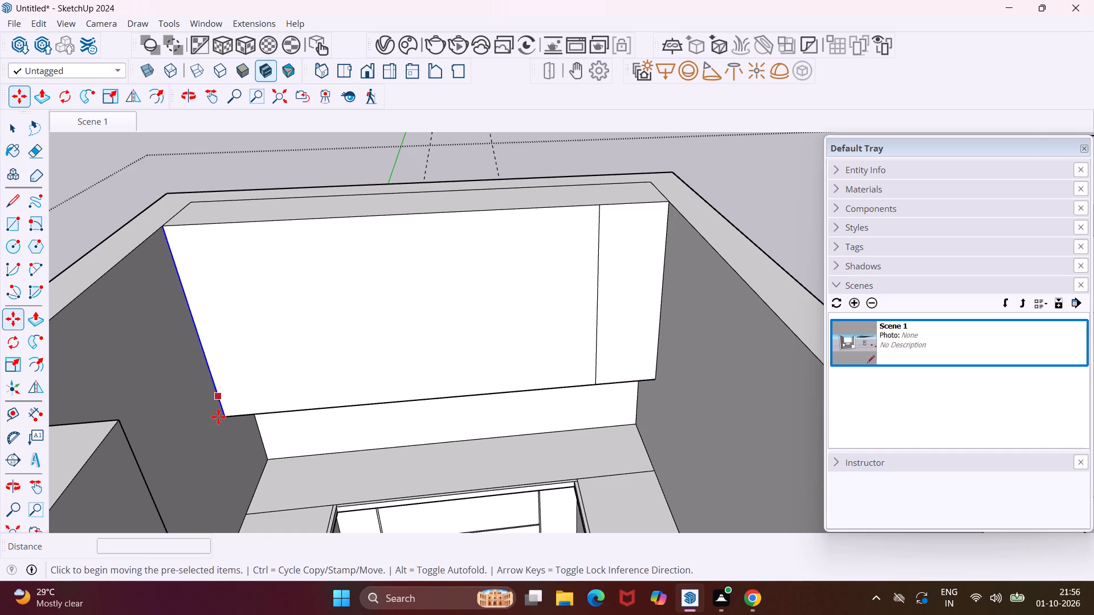
left_click(227, 419)
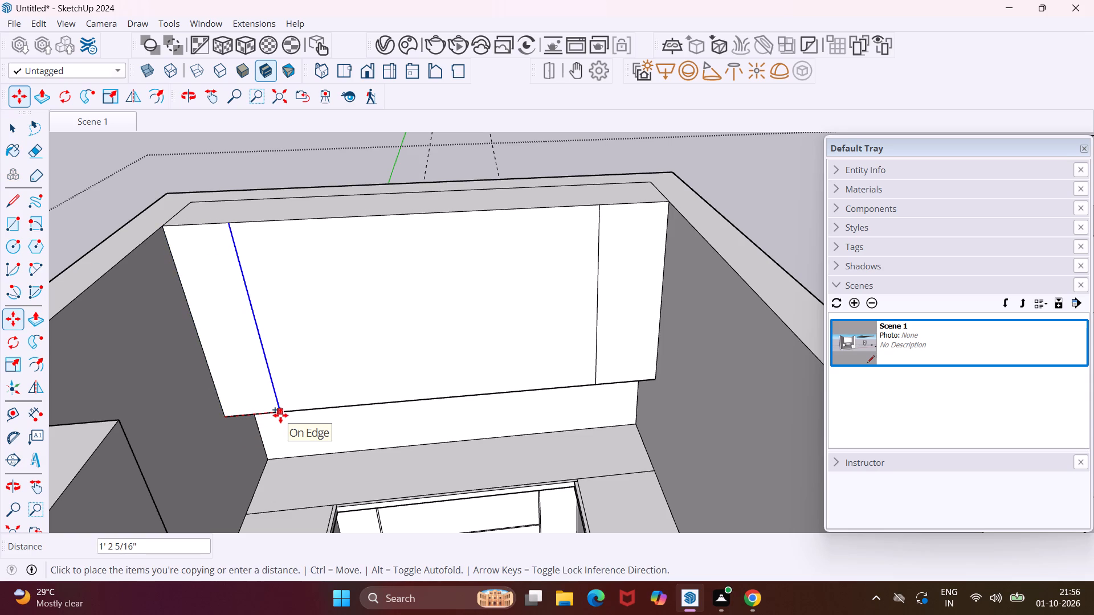
type("1'")
type("6\"")
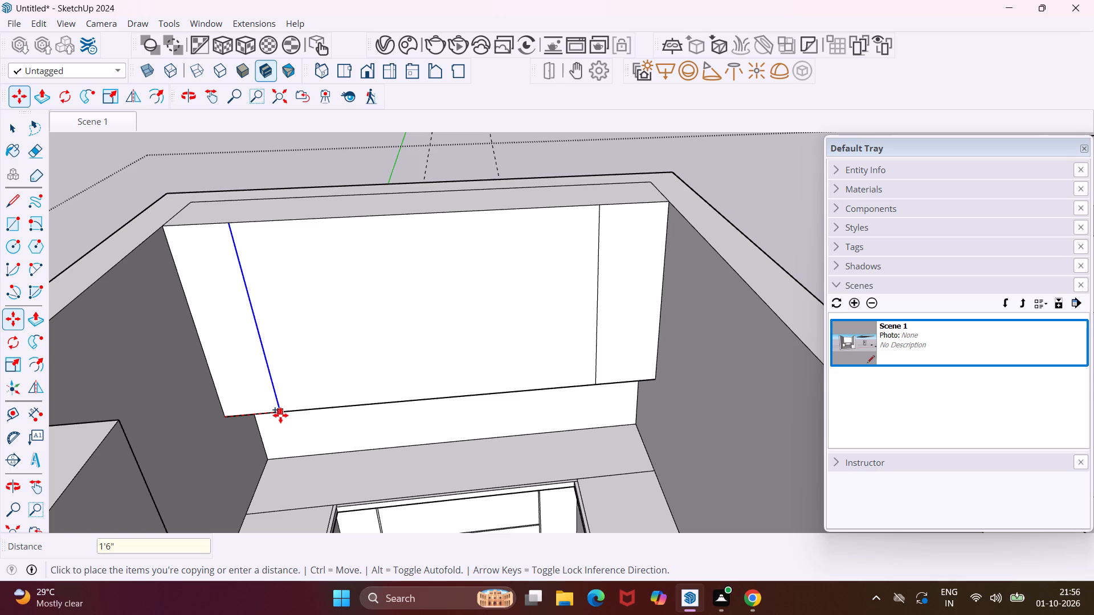
key("Escape")
key("space")
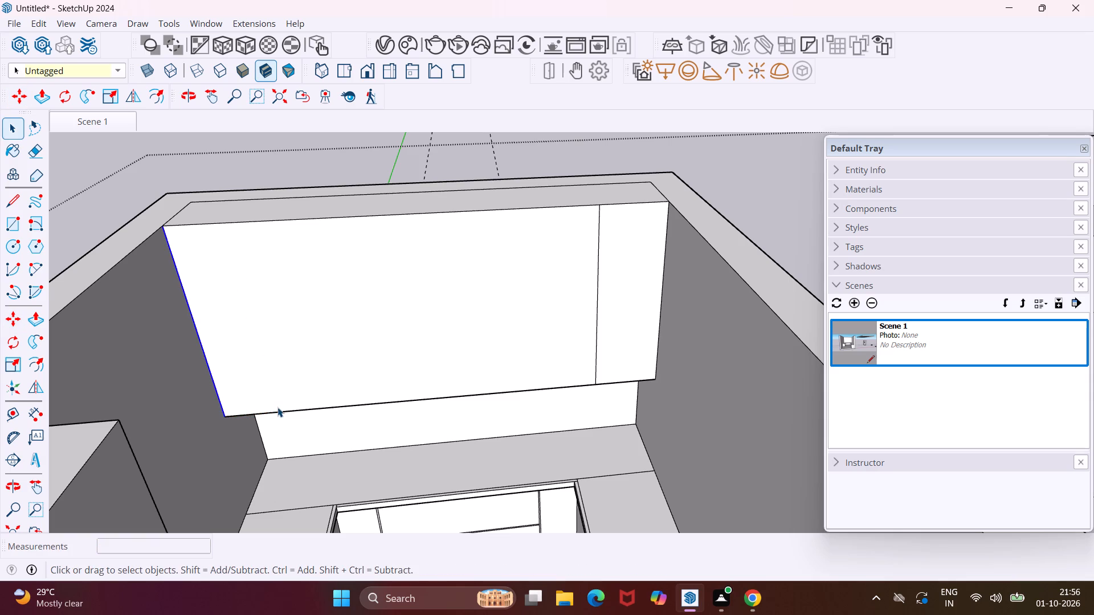
key("m")
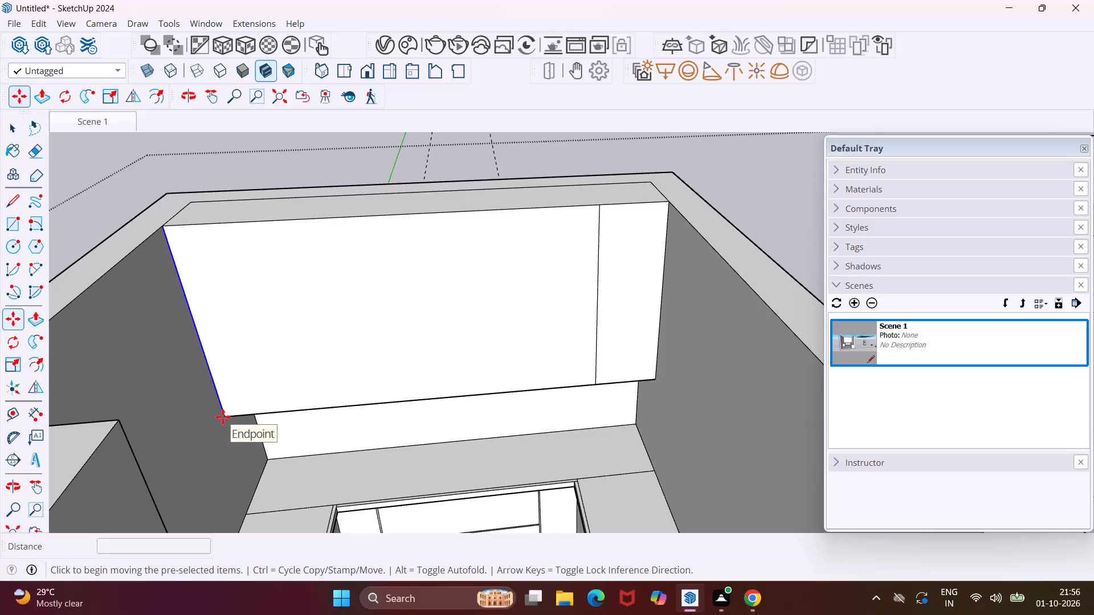
scroll(223, 415, "up", 5)
left_click(223, 415)
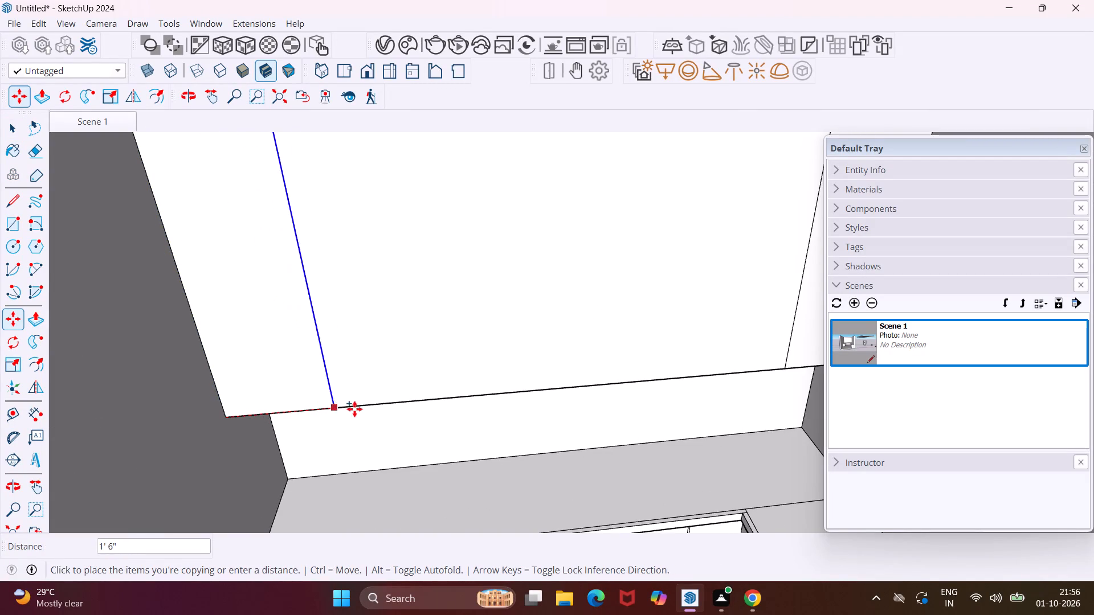
type("1'")
type("6\"")
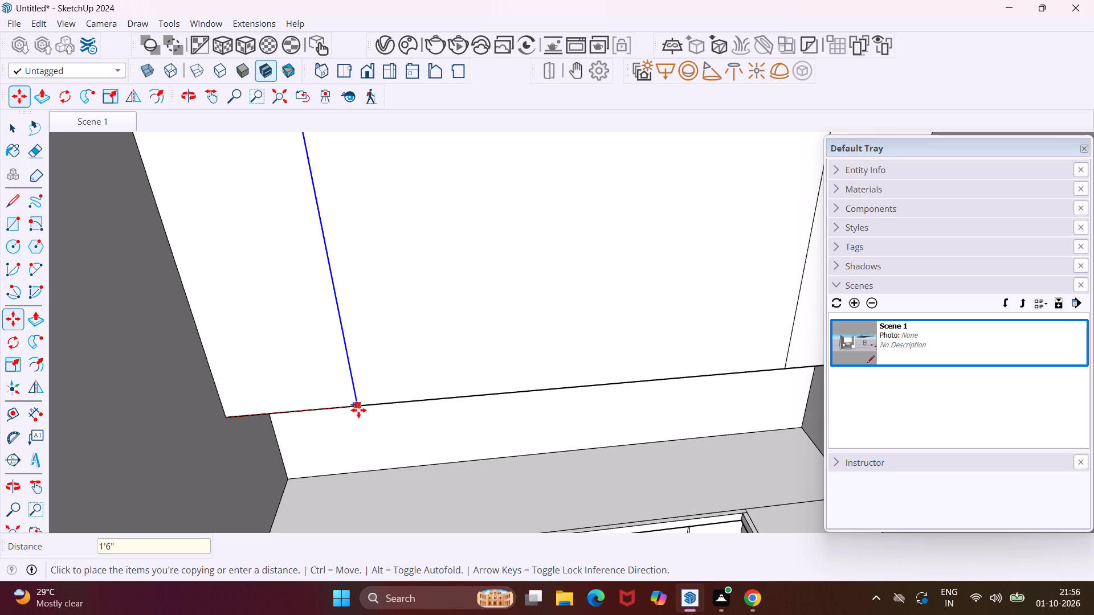
key("Return")
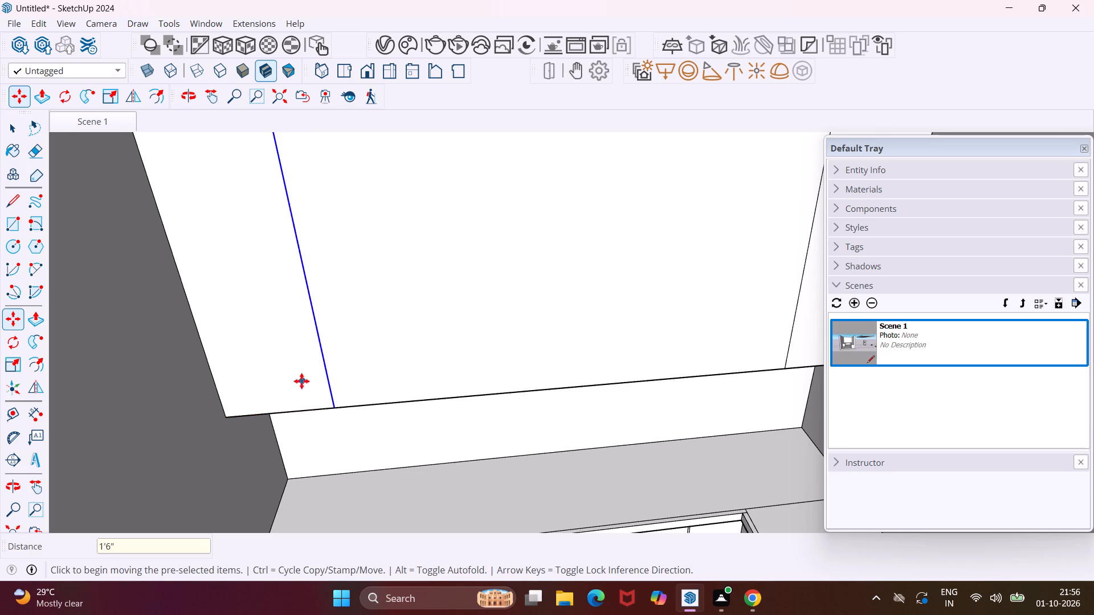
key("space")
Pull the 1'6" strip on the tall-unit side 6'6" out along the side wall to meet the tall unit.
left_click(295, 378)
middle_click_drag(295, 375, 280, 375)
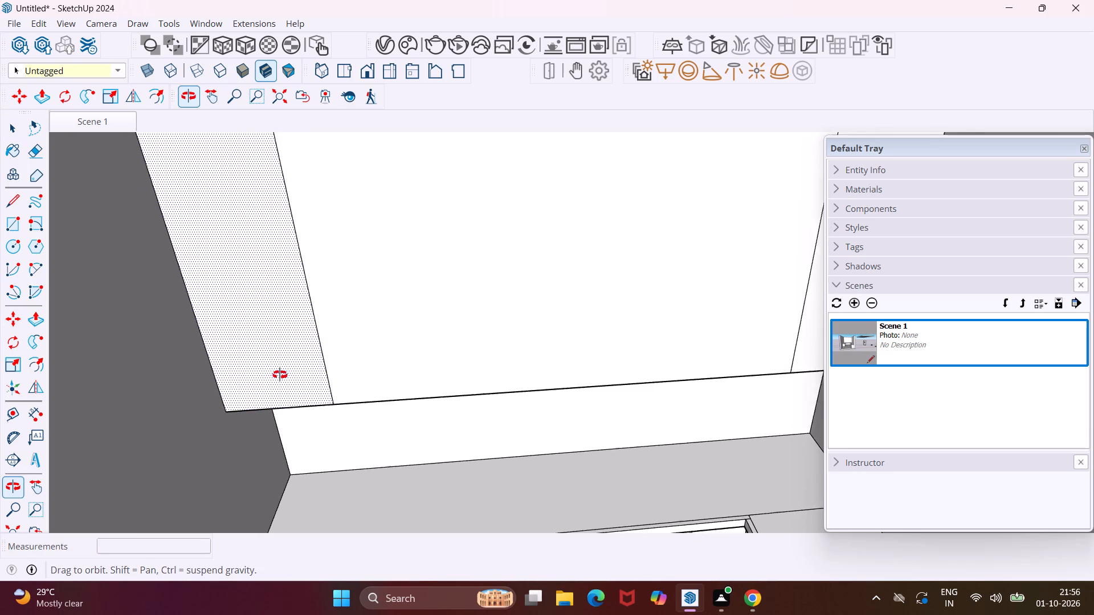
middle_click_drag(280, 375, 268, 375)
key("p")
left_click(266, 376)
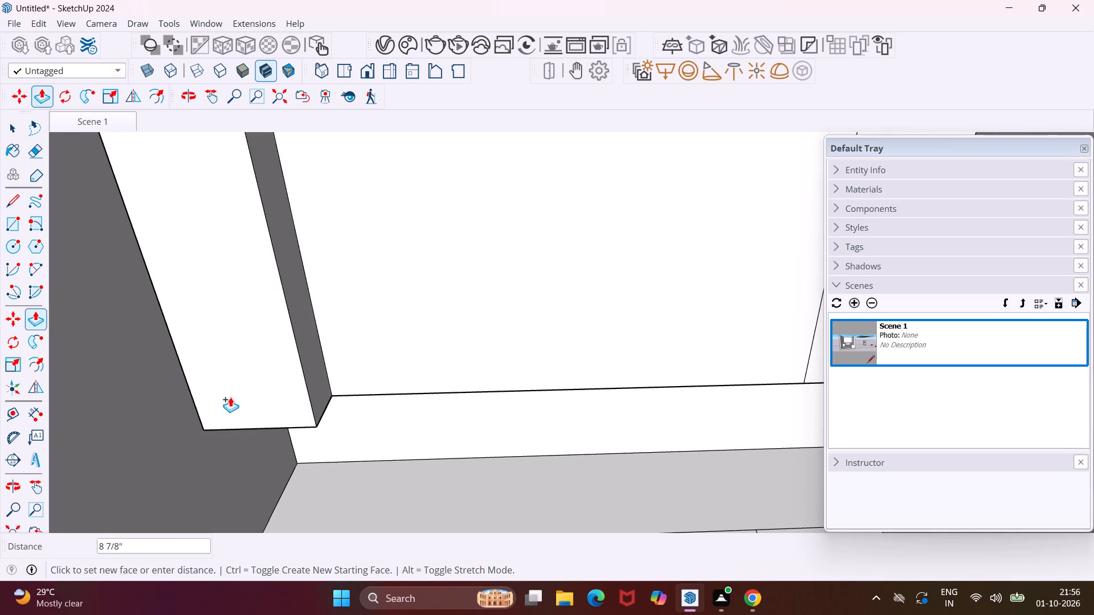
middle_click_drag(240, 386, 156, 409)
scroll(156, 409, "down", 9)
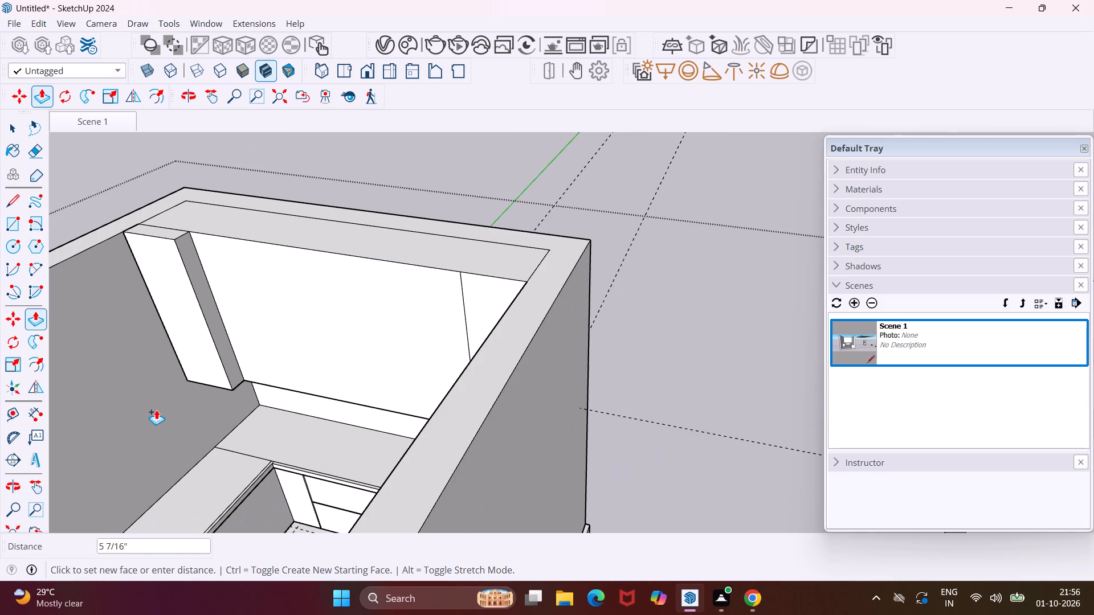
scroll(157, 407, "down", 9)
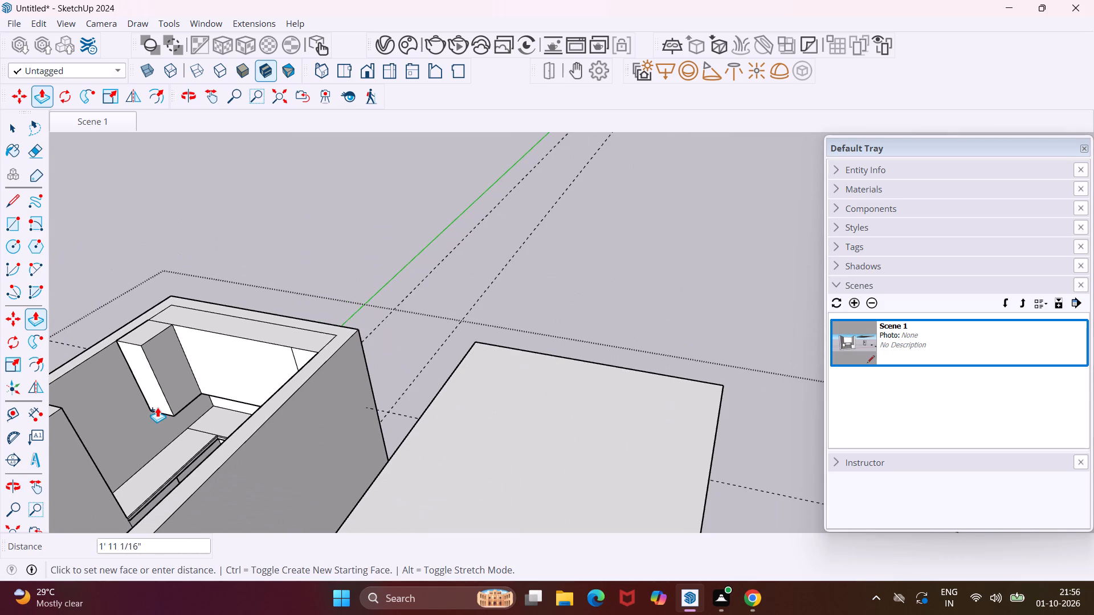
left_click(87, 448)
key("Escape")
key("space")
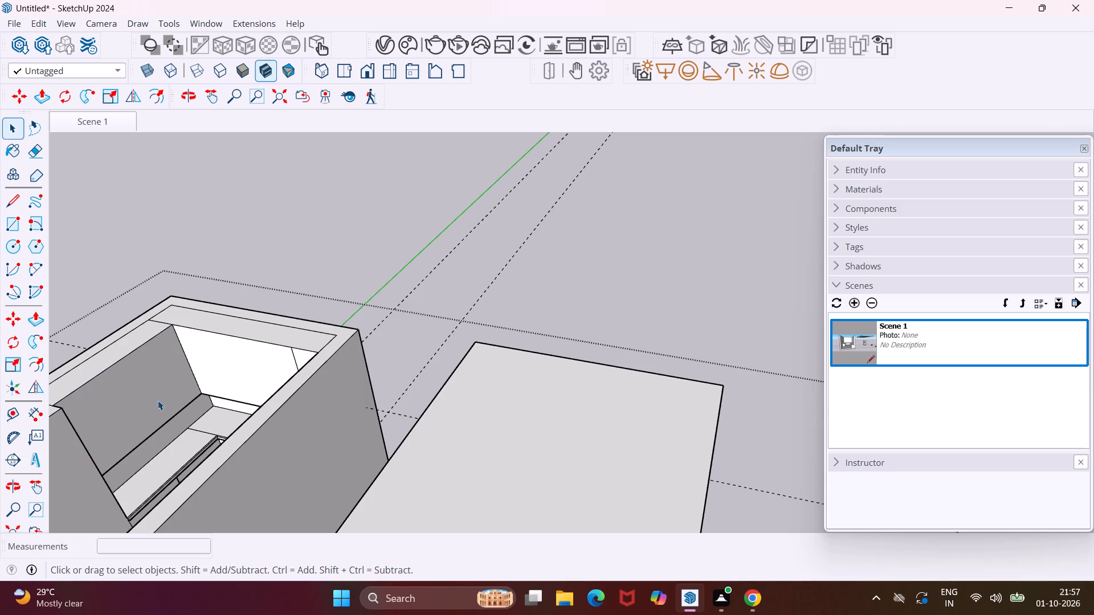
Pull the opposite 1'6" strip of the wall-cabinet block out along its side wall to the wall's open end.
middle_click_drag(158, 400, 336, 353)
scroll(338, 345, "down", 7)
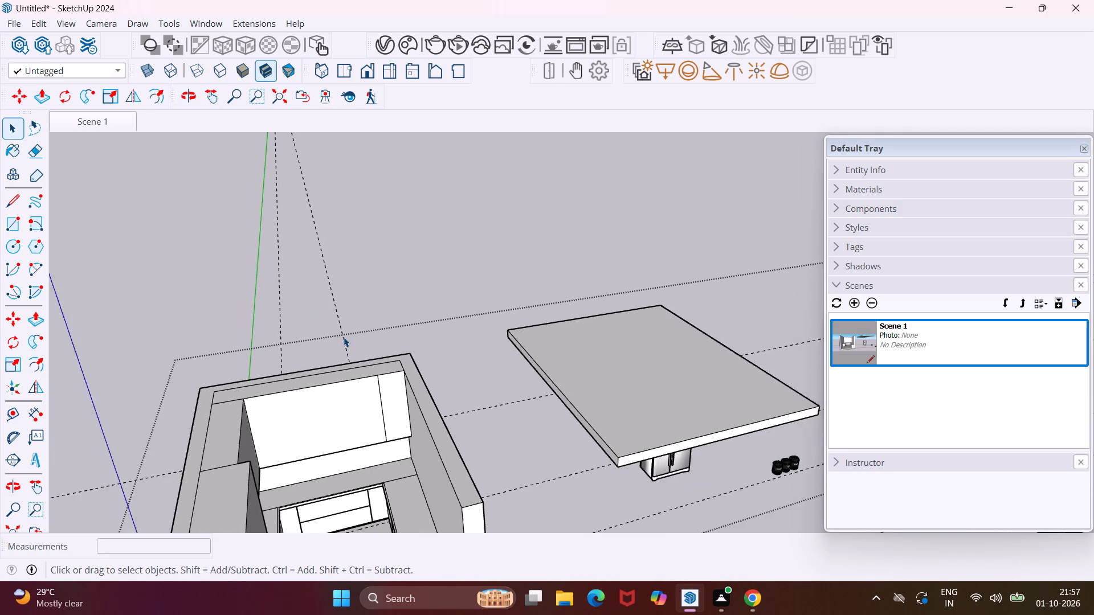
scroll(344, 337, "down", 2)
middle_click_drag(375, 417, 398, 363)
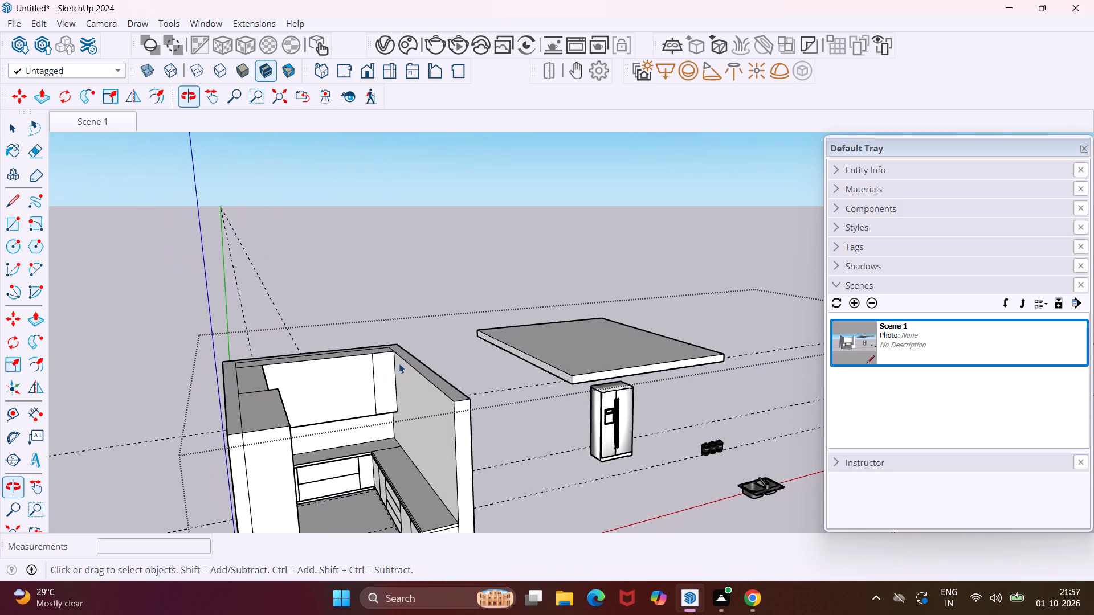
left_click(387, 376)
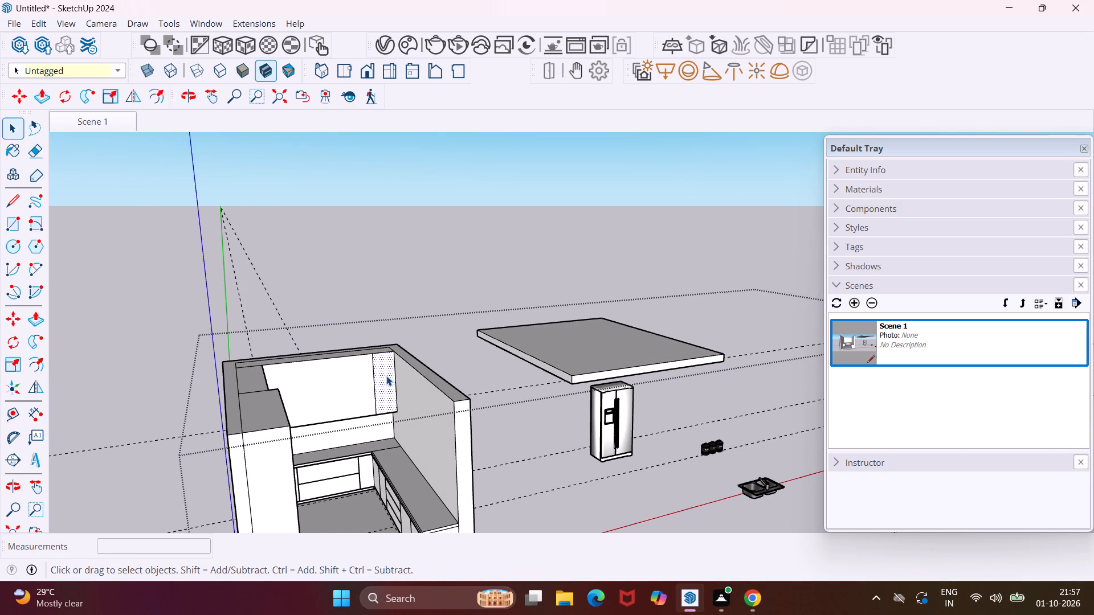
key("p")
left_click(386, 376)
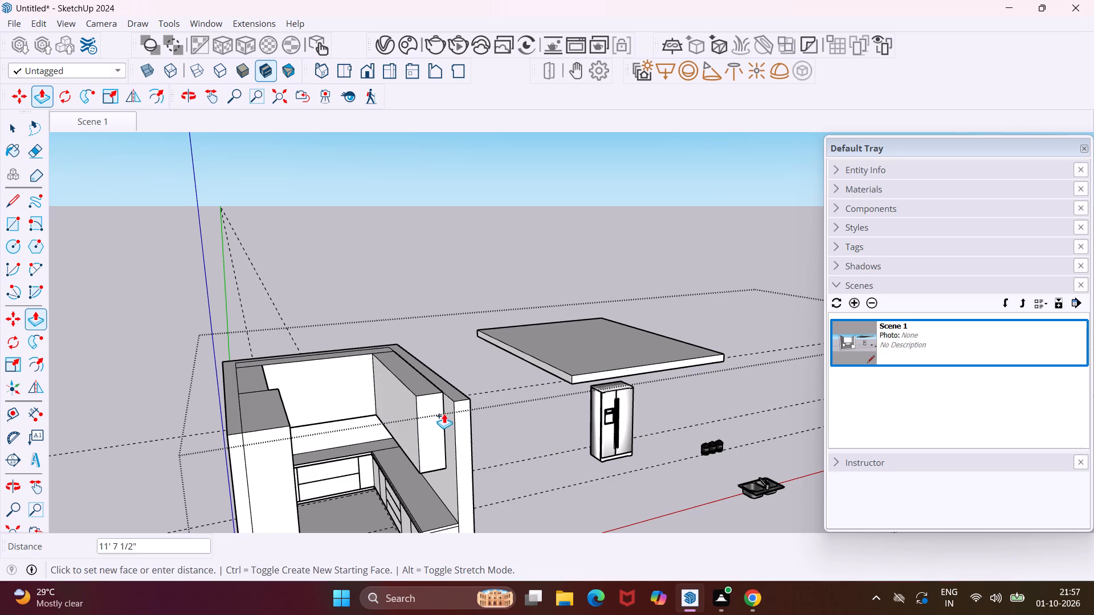
left_click(459, 413)
key("Escape")
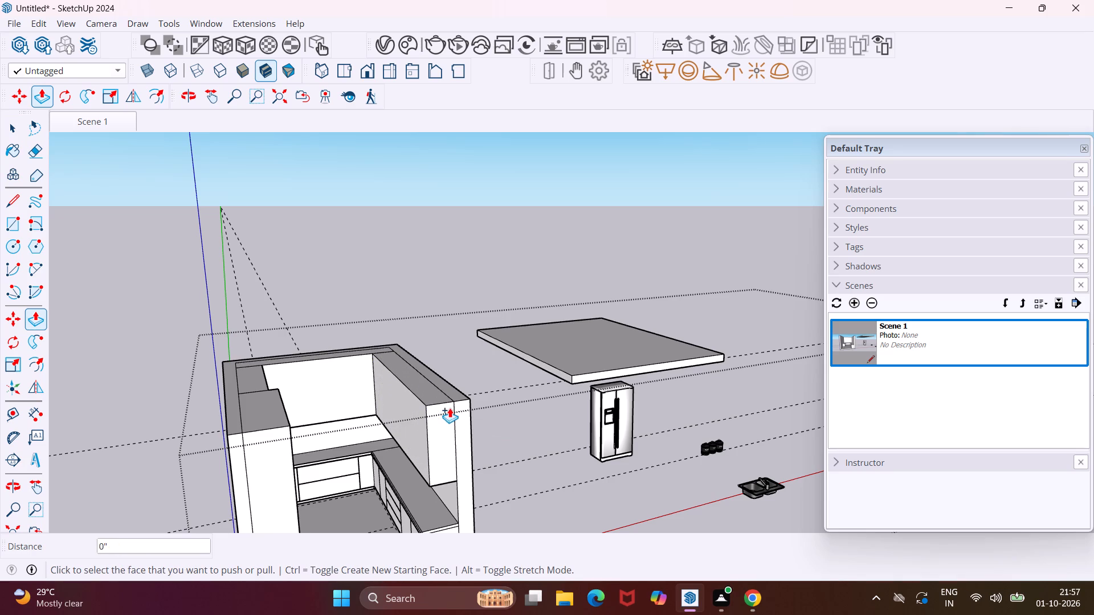
key("space")
Copy the vertical inner-corner edge opposite the tall unit about 5'7" across the back wall cabinet's front face.
middle_click_drag(384, 385, 443, 398)
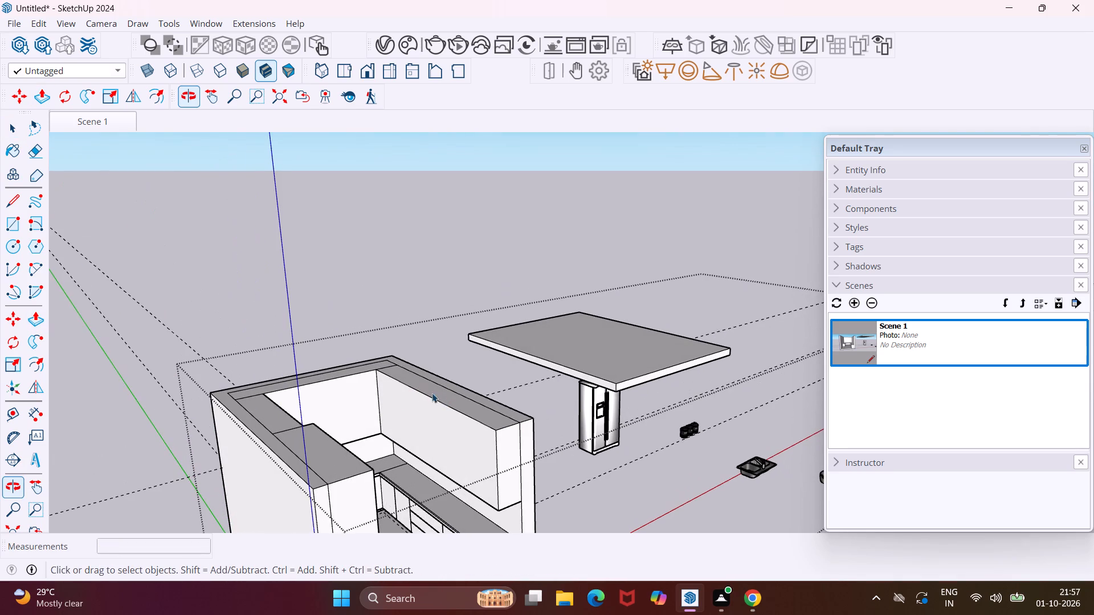
scroll(343, 398, "up", 3)
middle_click_drag(342, 398, 256, 391)
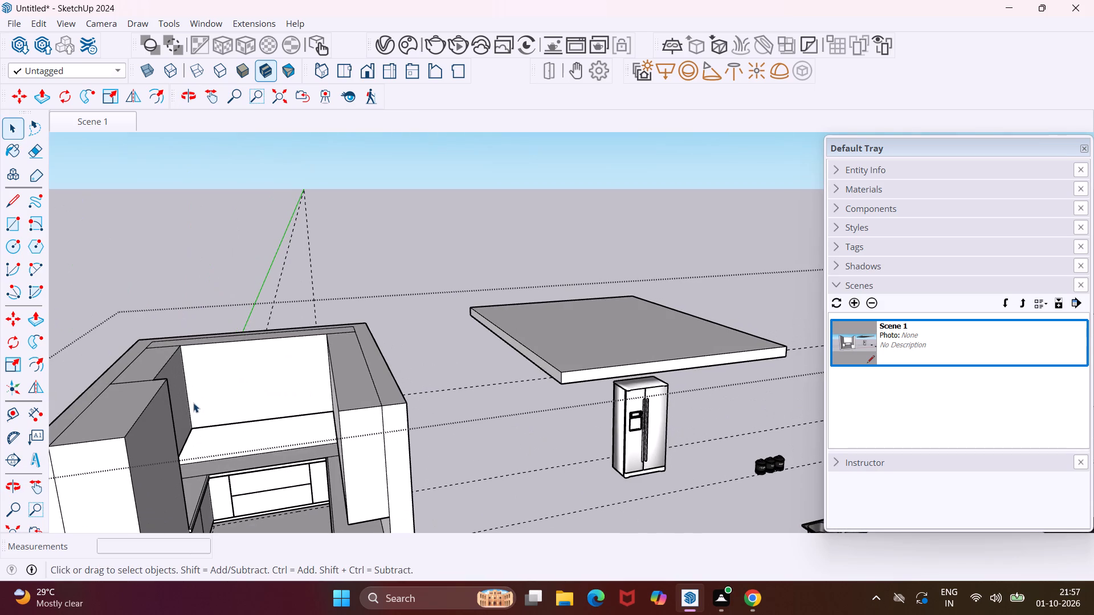
scroll(187, 403, "up", 8)
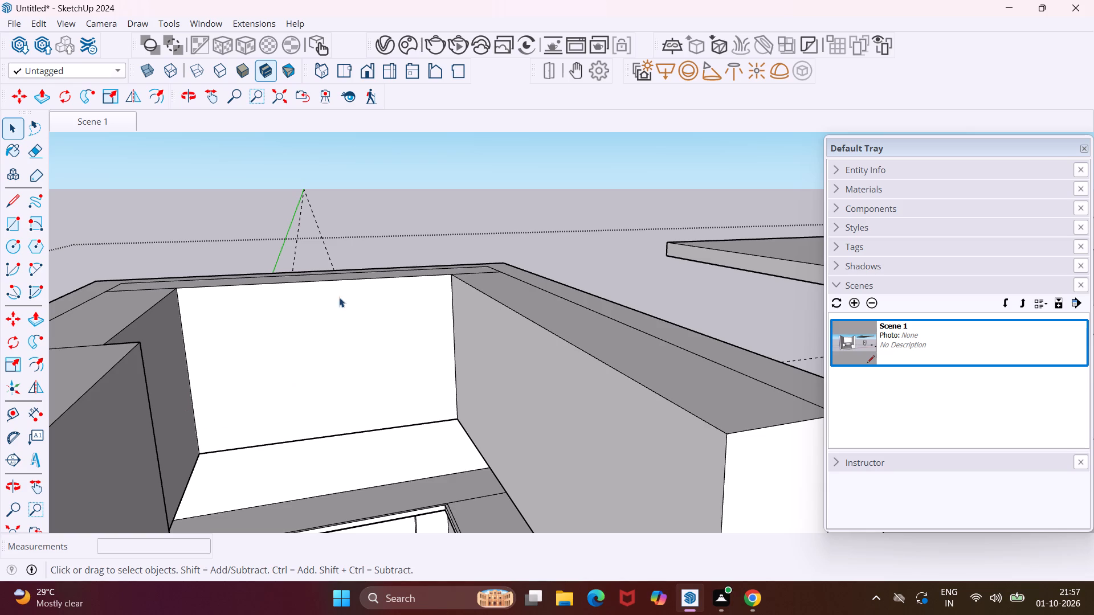
middle_click_drag(324, 304, 315, 265)
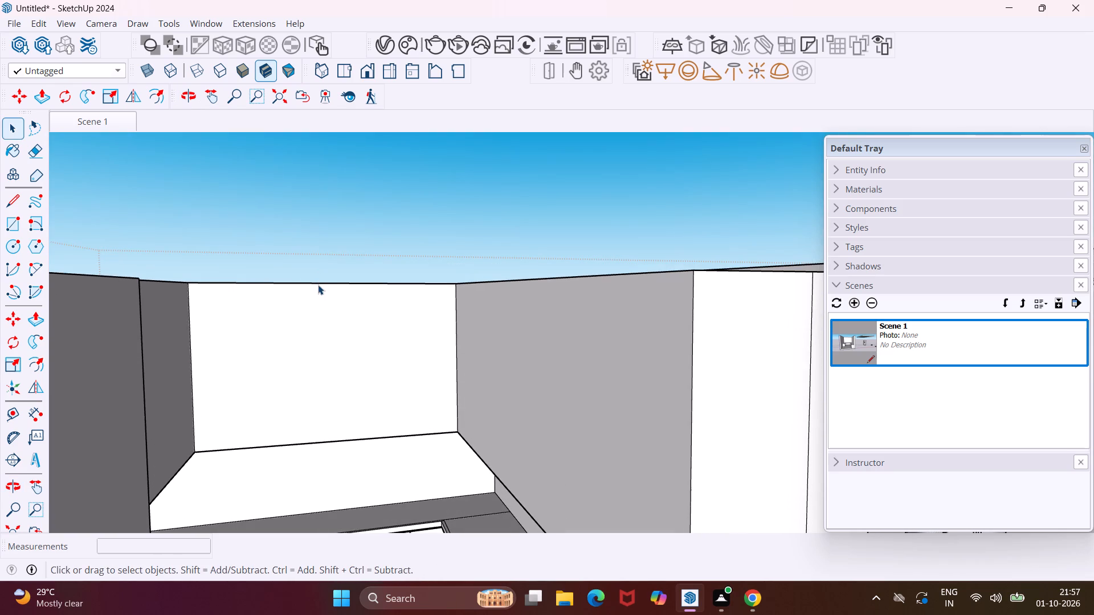
scroll(318, 285, "up", 4)
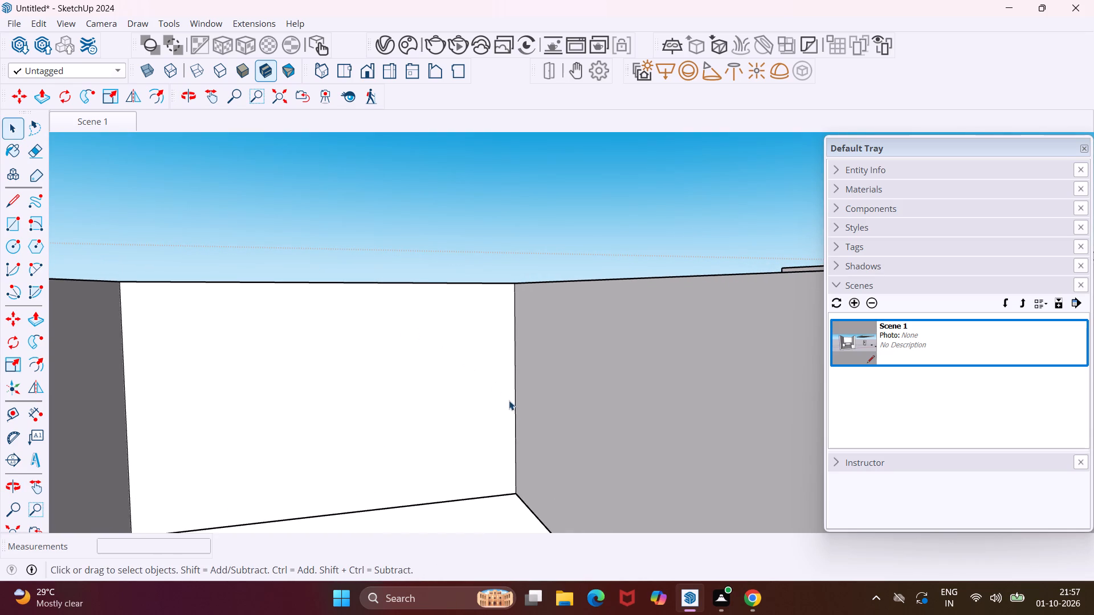
left_click(515, 417)
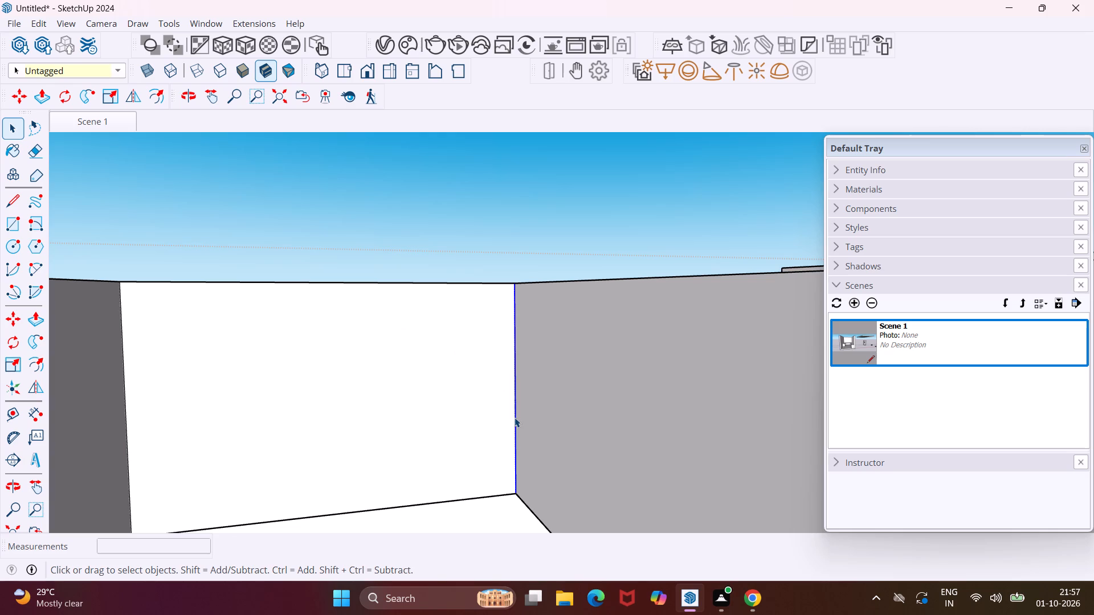
key("m")
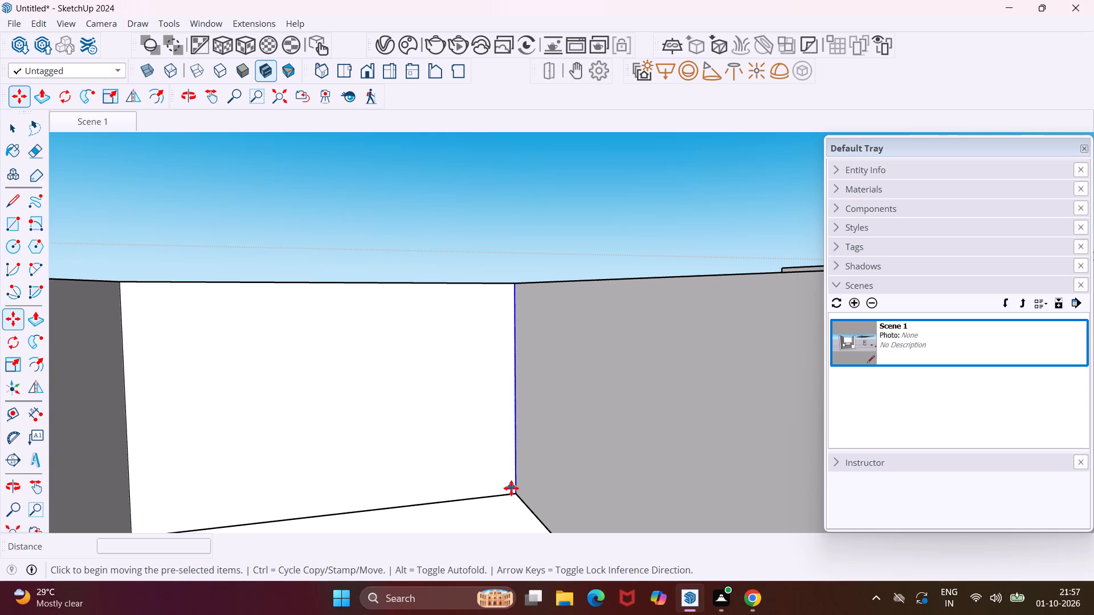
left_click(515, 494)
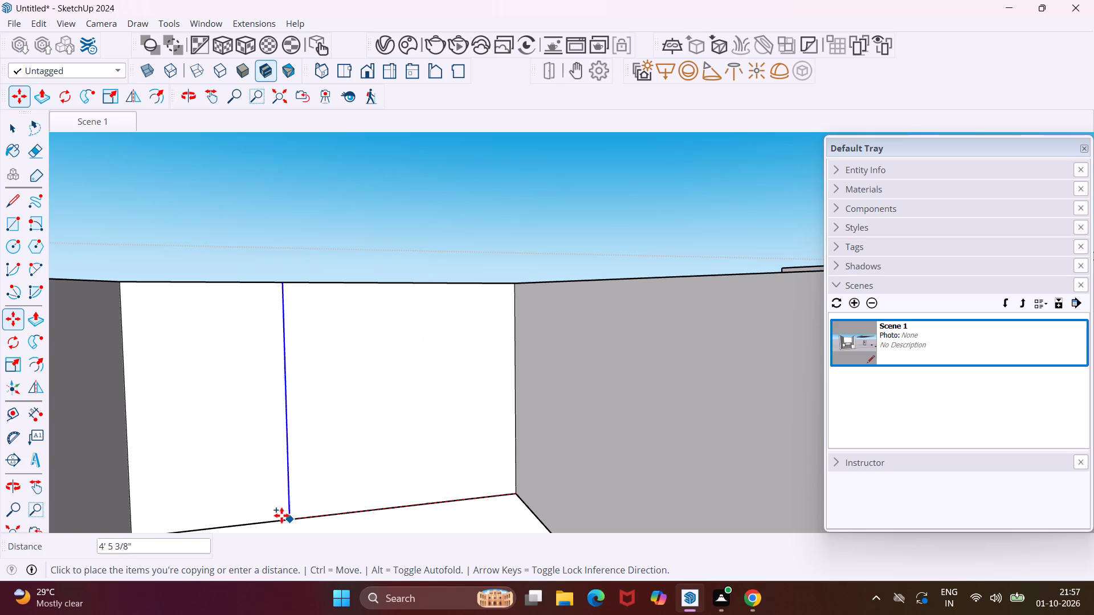
scroll(218, 530, "down", 3)
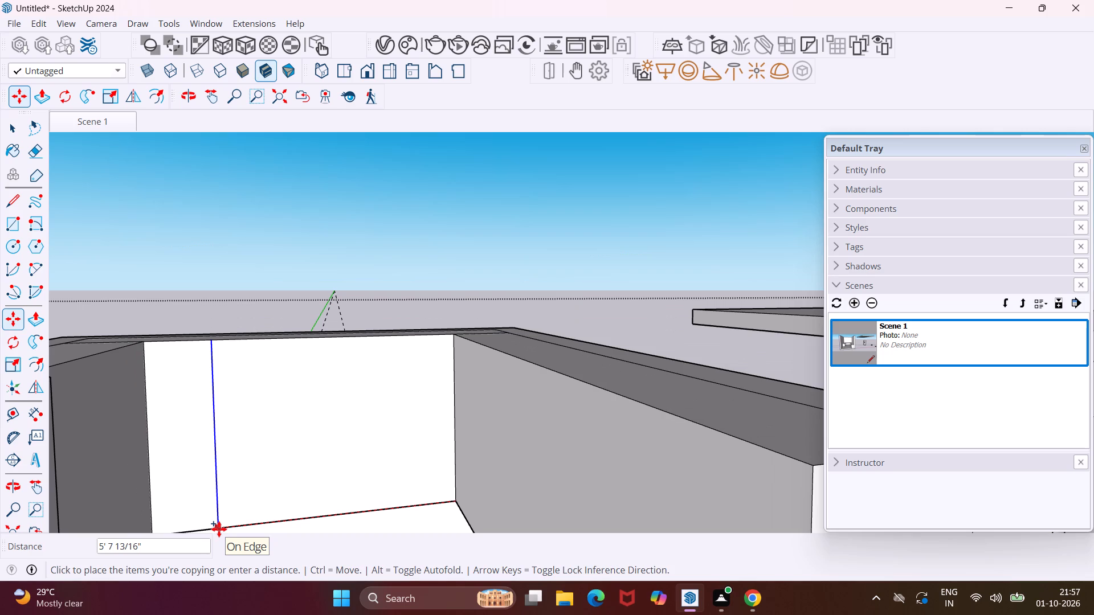
left_click(222, 528)
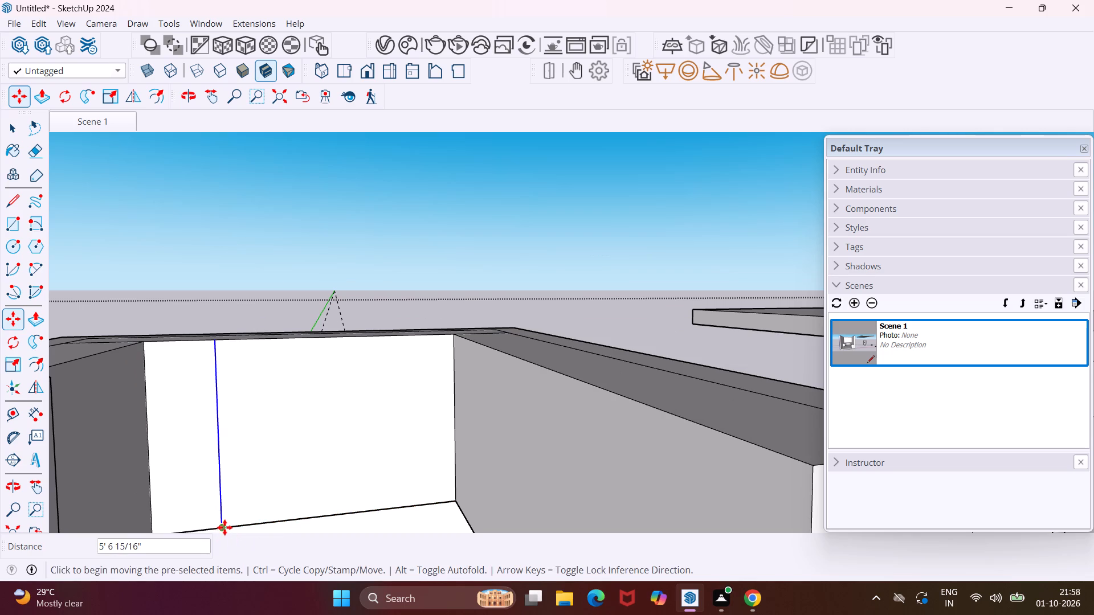
Copy the back wall cabinet's vertical divider edge twice along the front face's bottom edge, each copy 1'6" from the last.
left_click(223, 527)
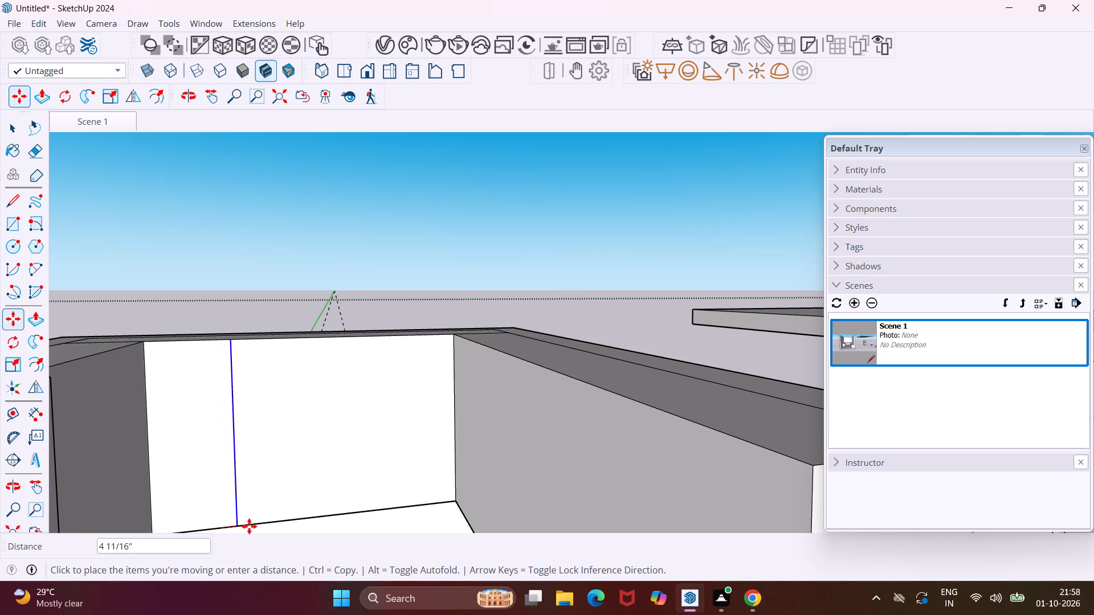
left_click(291, 516)
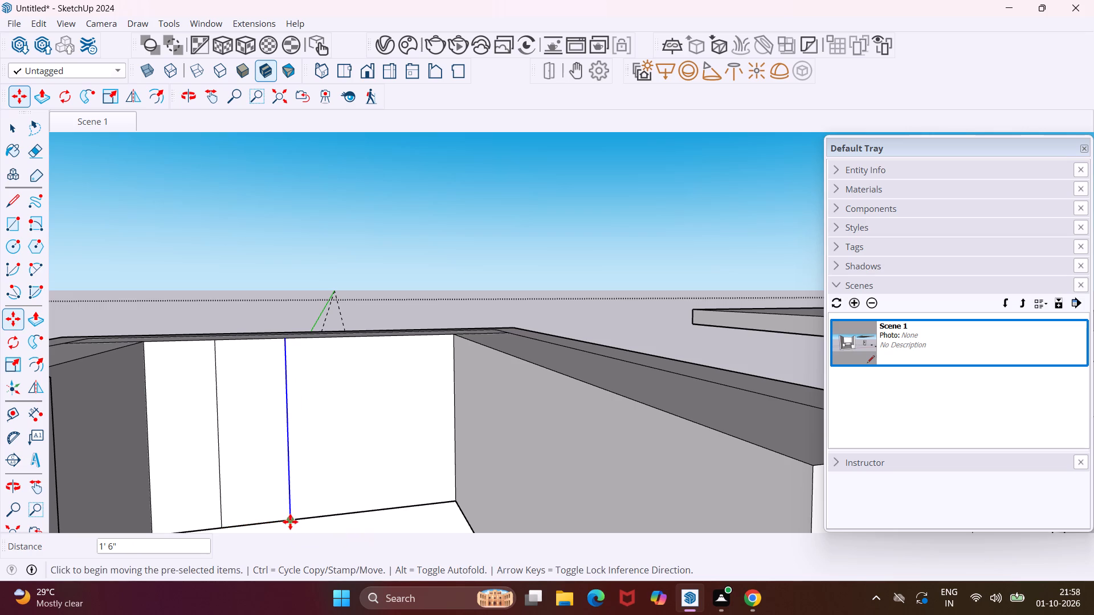
left_click(290, 522)
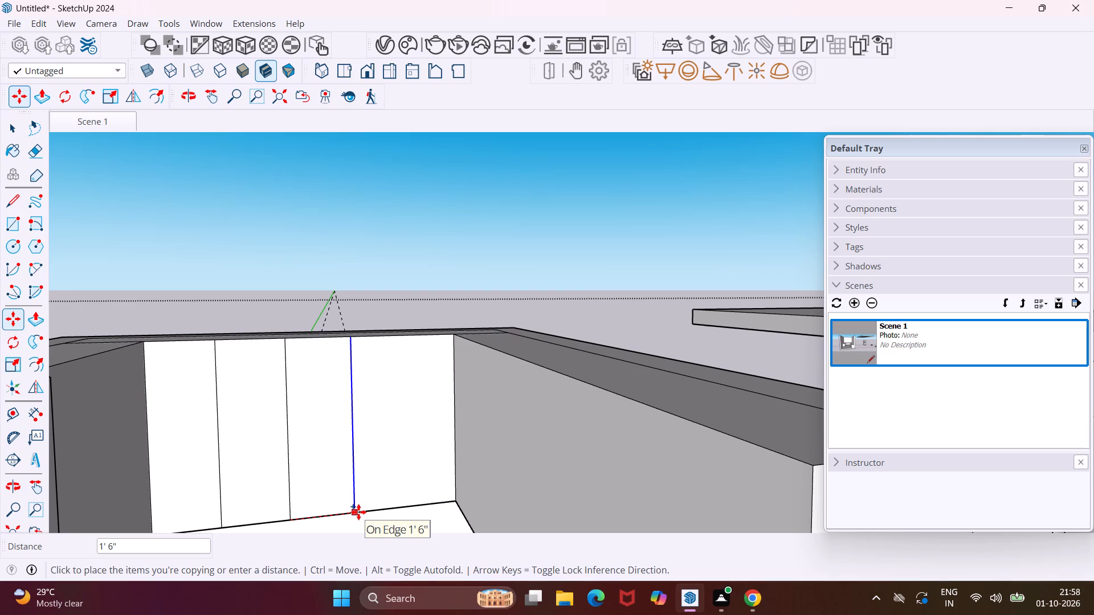
left_click(358, 512)
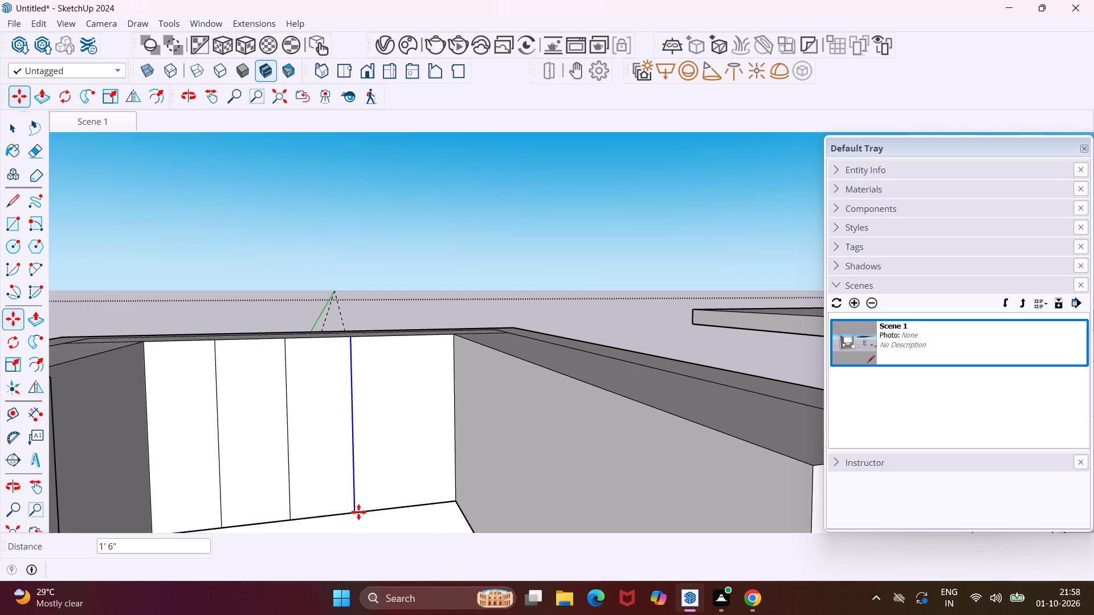
Scale the black range hood model vertically to about 0.11 of its height so its chimney becomes a low block.
scroll(358, 512, "down", 1)
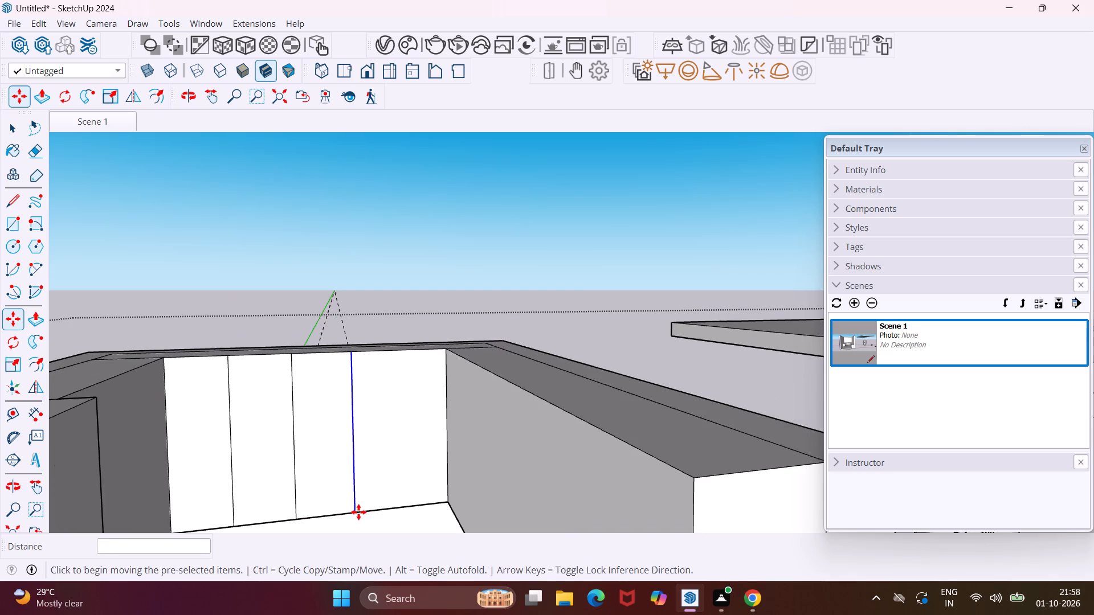
scroll(358, 512, "down", 3)
middle_click_drag(344, 473, 326, 428)
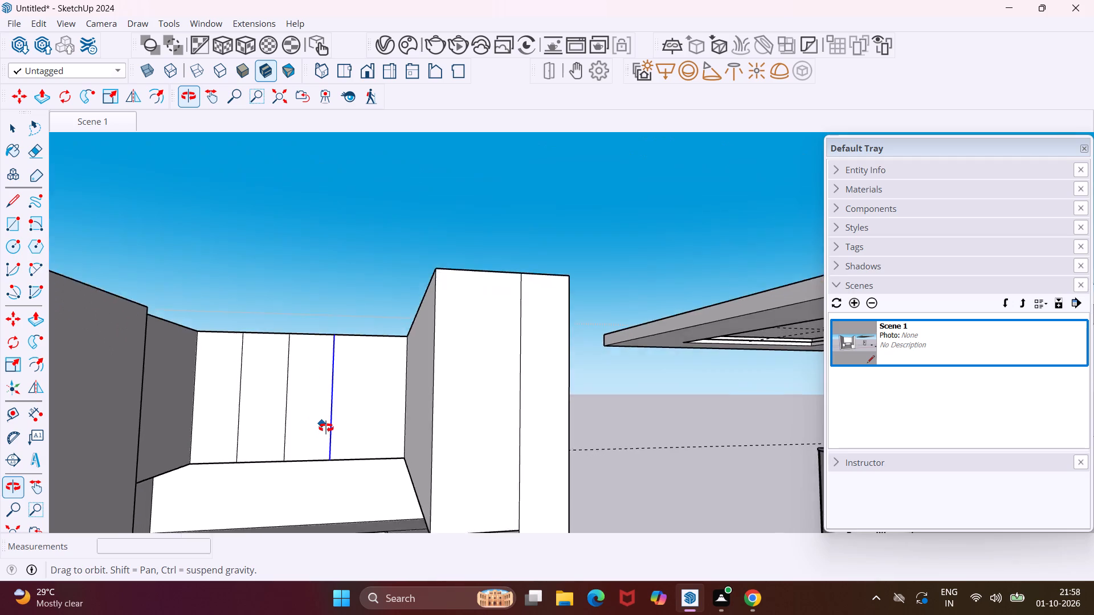
middle_click_drag(326, 428, 328, 417)
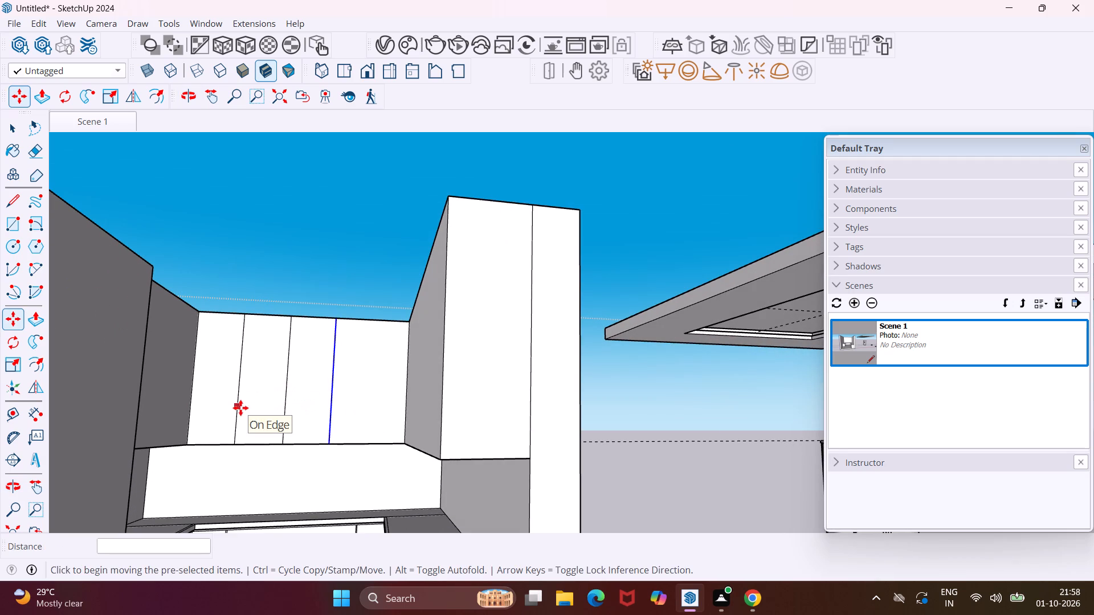
scroll(254, 360, "down", 4)
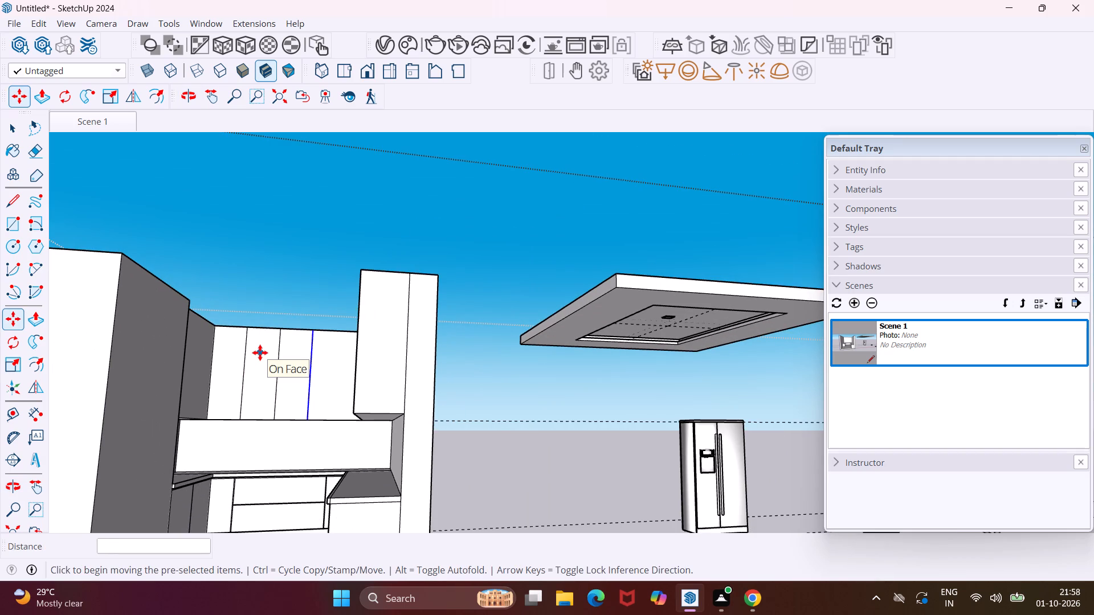
scroll(260, 352, "down", 5)
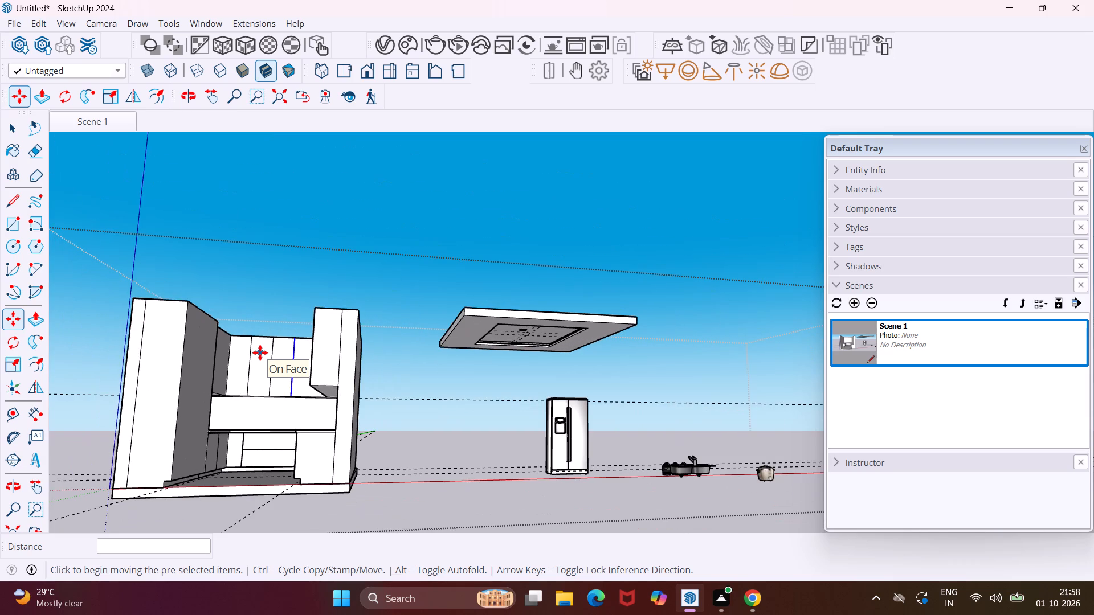
scroll(260, 352, "down", 4)
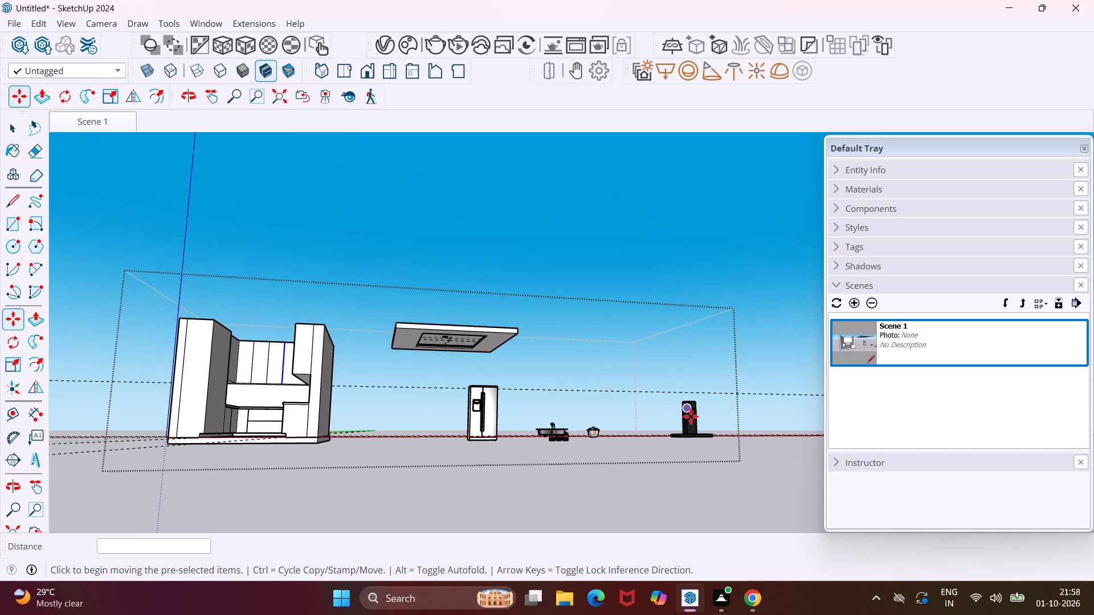
key("Escape")
key("space")
left_click(698, 421)
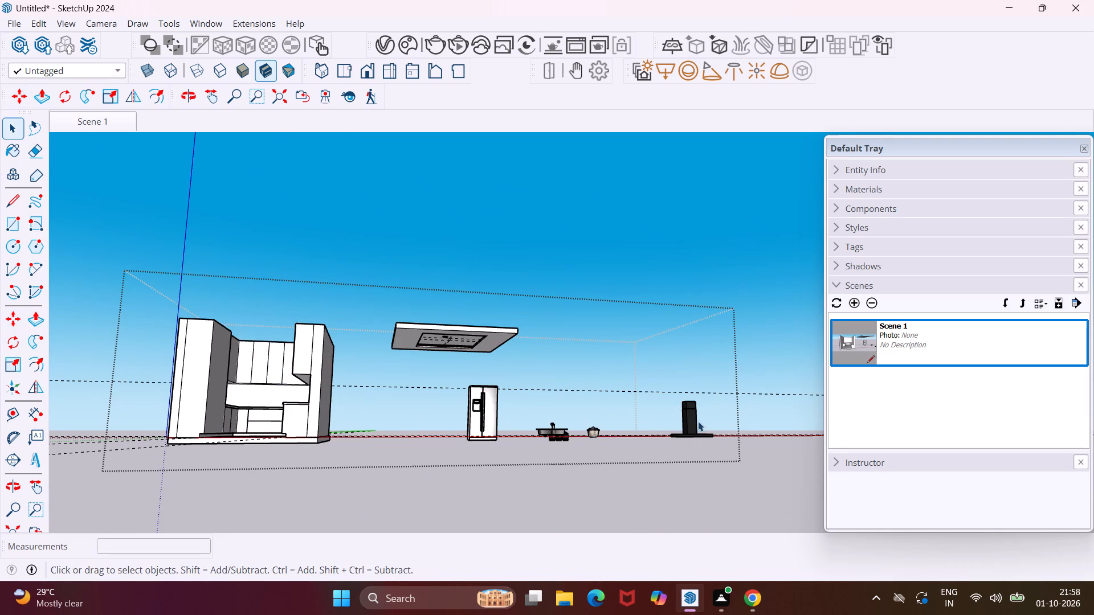
middle_click_drag(693, 427, 677, 433)
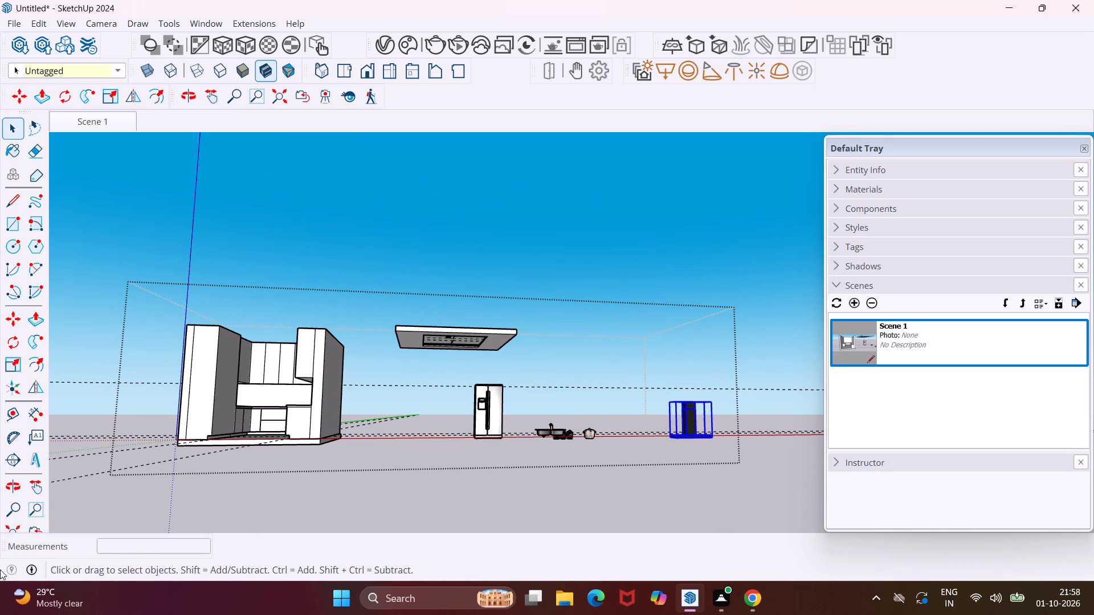
left_click(18, 372)
scroll(697, 407, "up", 13)
middle_click_drag(687, 364, 684, 408)
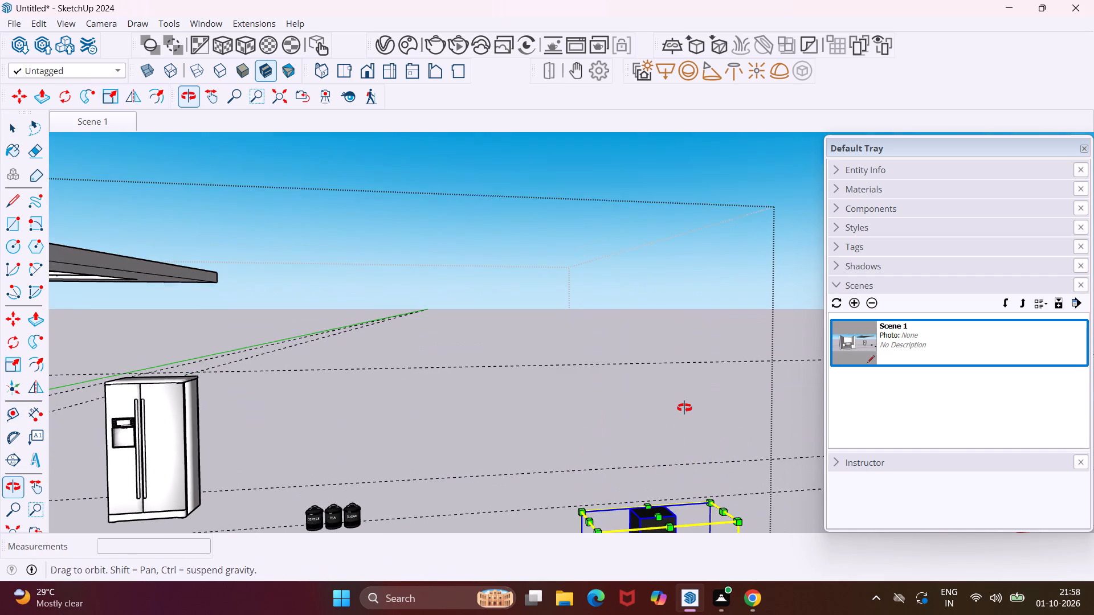
middle_click_drag(684, 408, 648, 380)
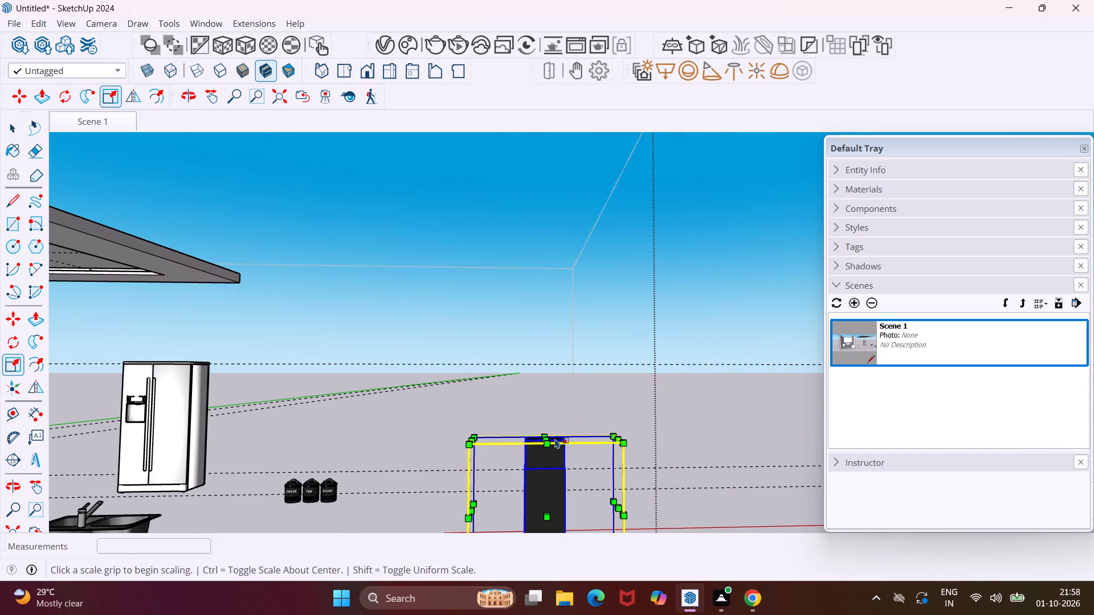
left_click(550, 438)
scroll(554, 459, "down", 5)
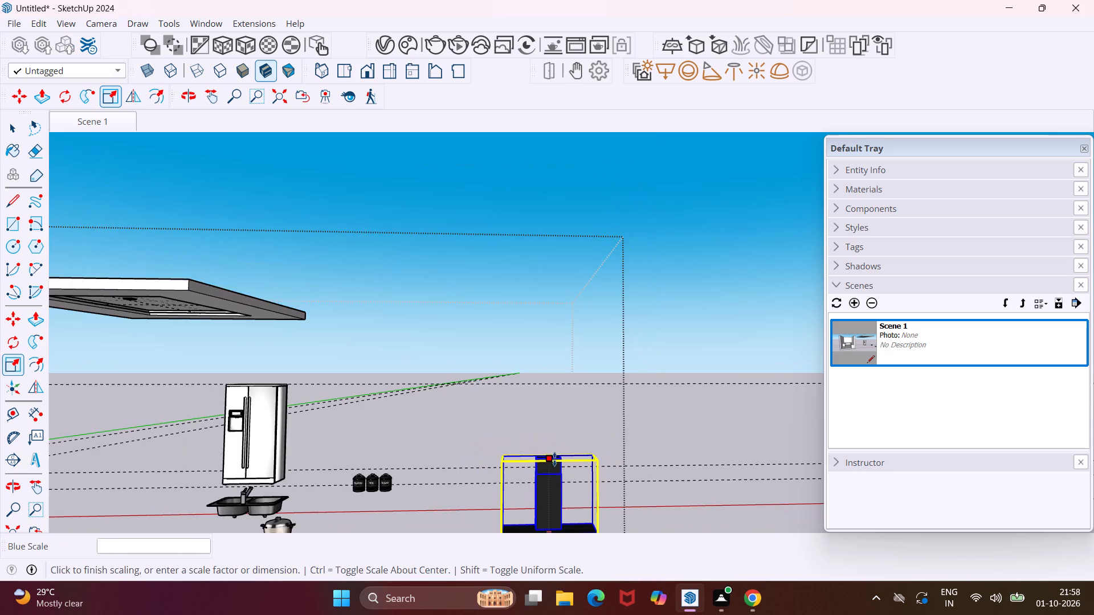
scroll(550, 447, "down", 8)
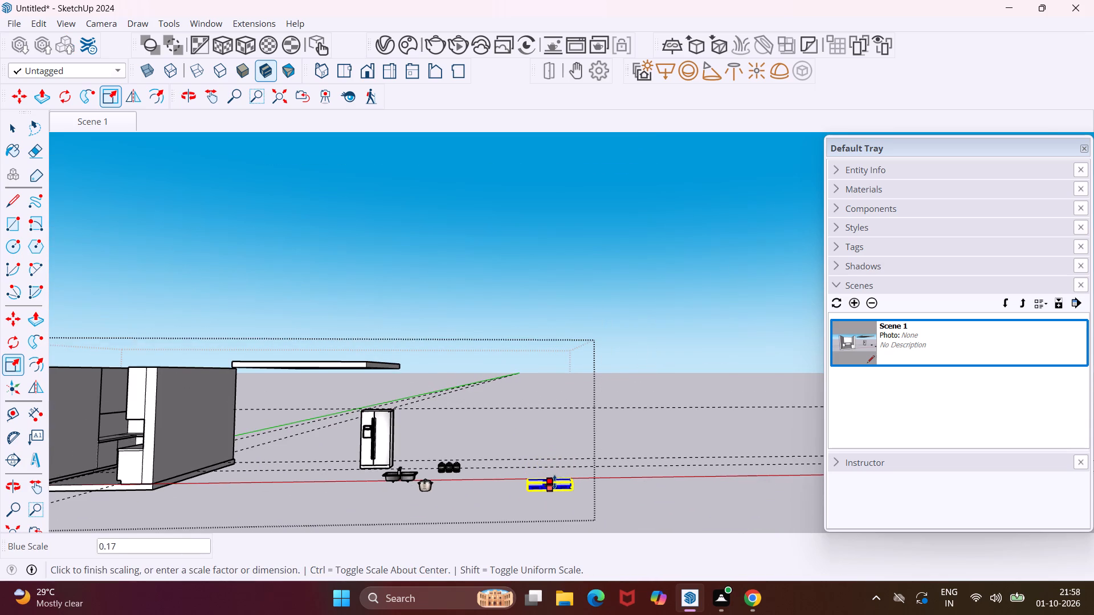
scroll(554, 482, "up", 13)
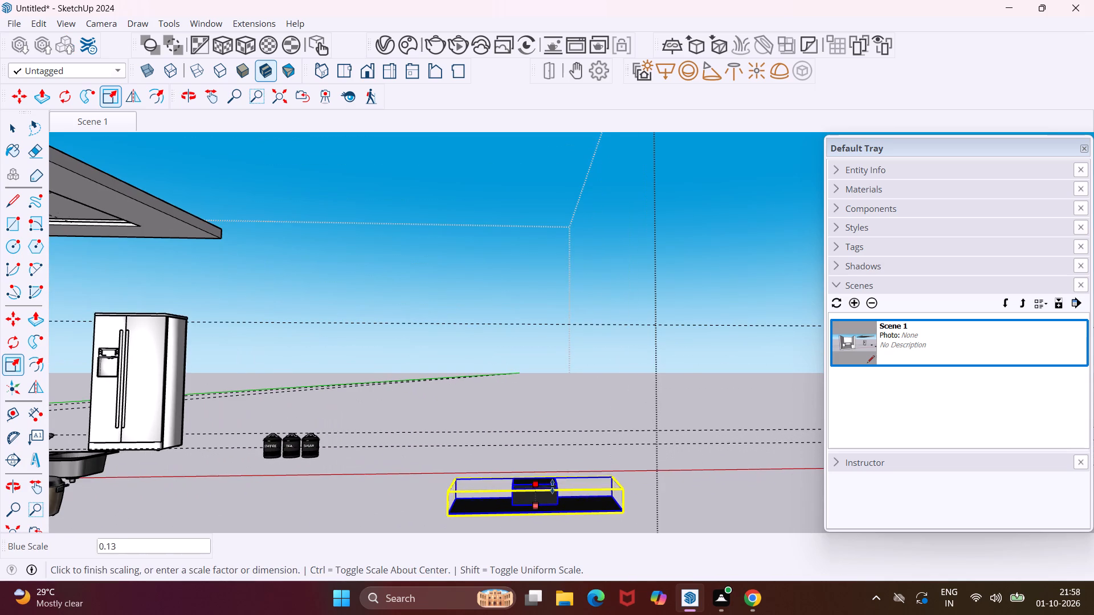
left_click(551, 495)
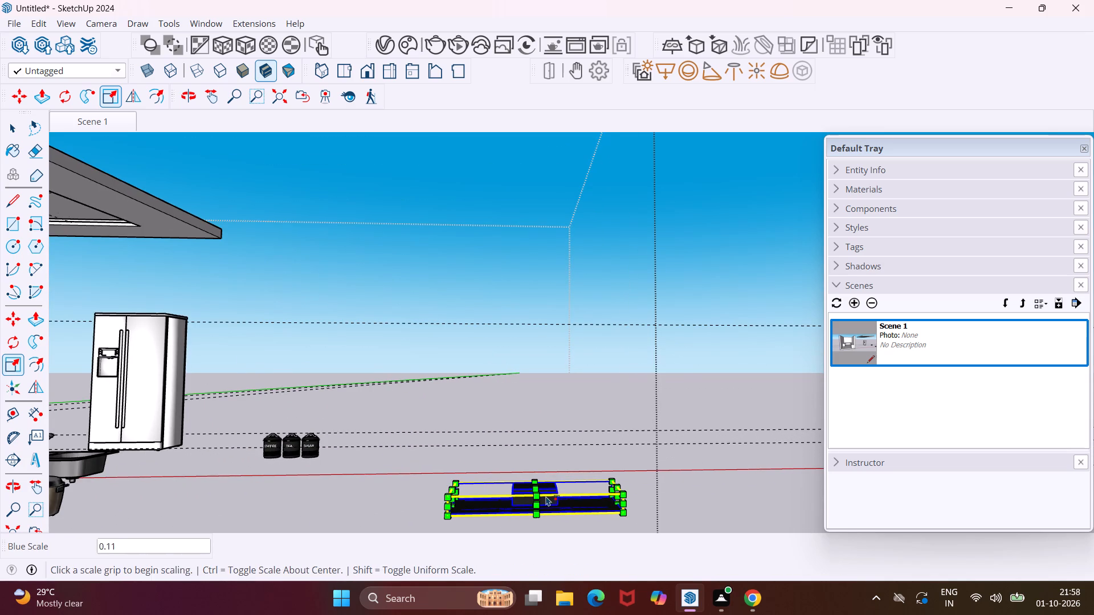
Scale the flattened range hood along the green axis to a depth of 1'6".
middle_click_drag(546, 496, 517, 417)
scroll(502, 499, "up", 4)
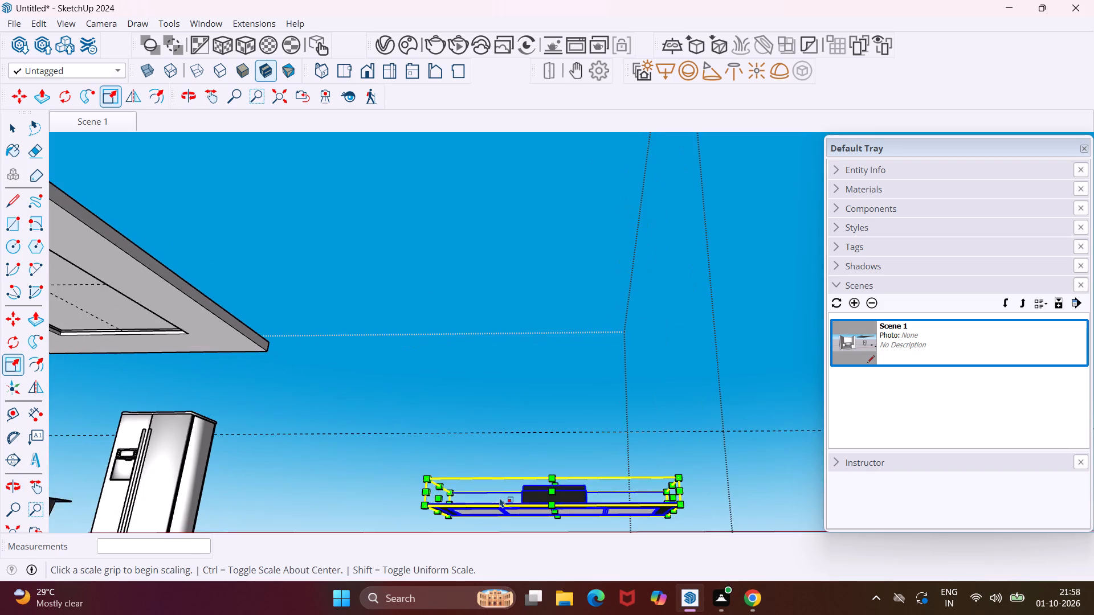
scroll(499, 497, "up", 3)
middle_click_drag(445, 467, 451, 494)
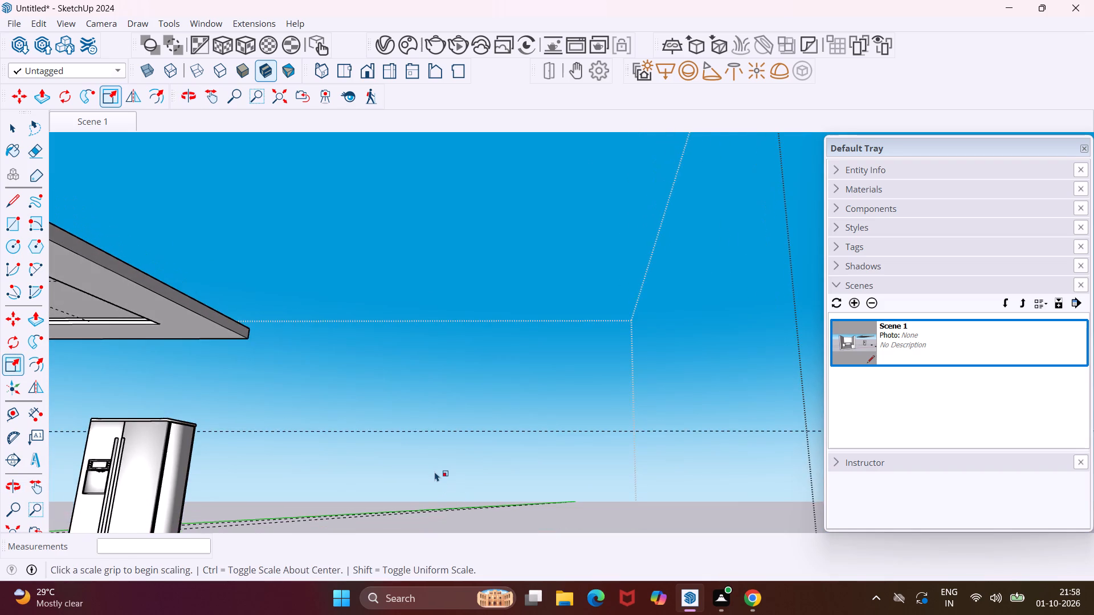
scroll(435, 470, "down", 15)
middle_click_drag(507, 492, 487, 509)
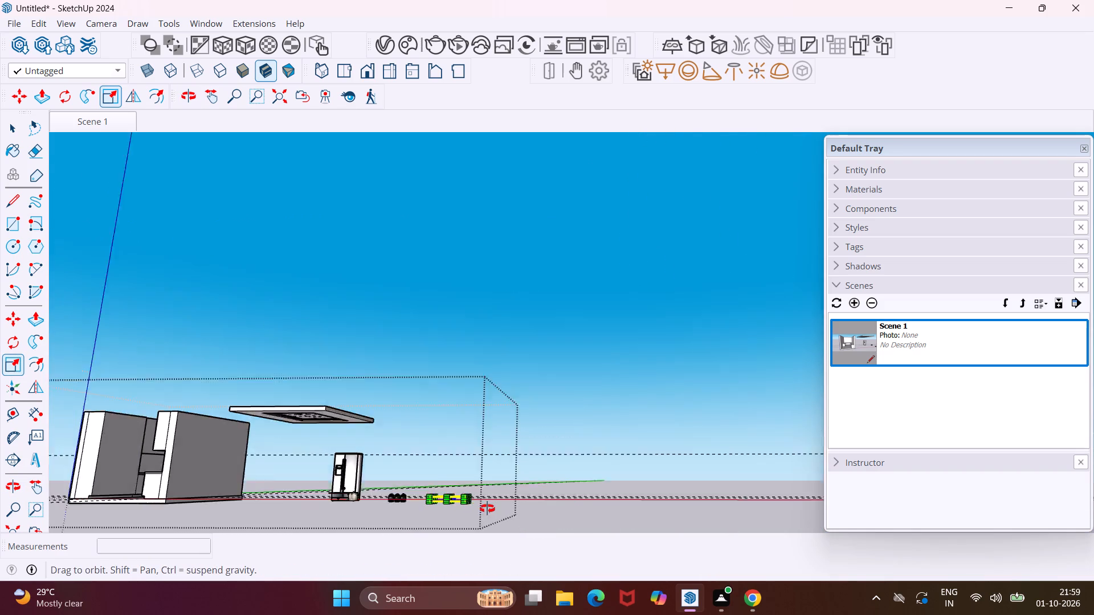
middle_click_drag(487, 509, 349, 593)
scroll(452, 490, "up", 6)
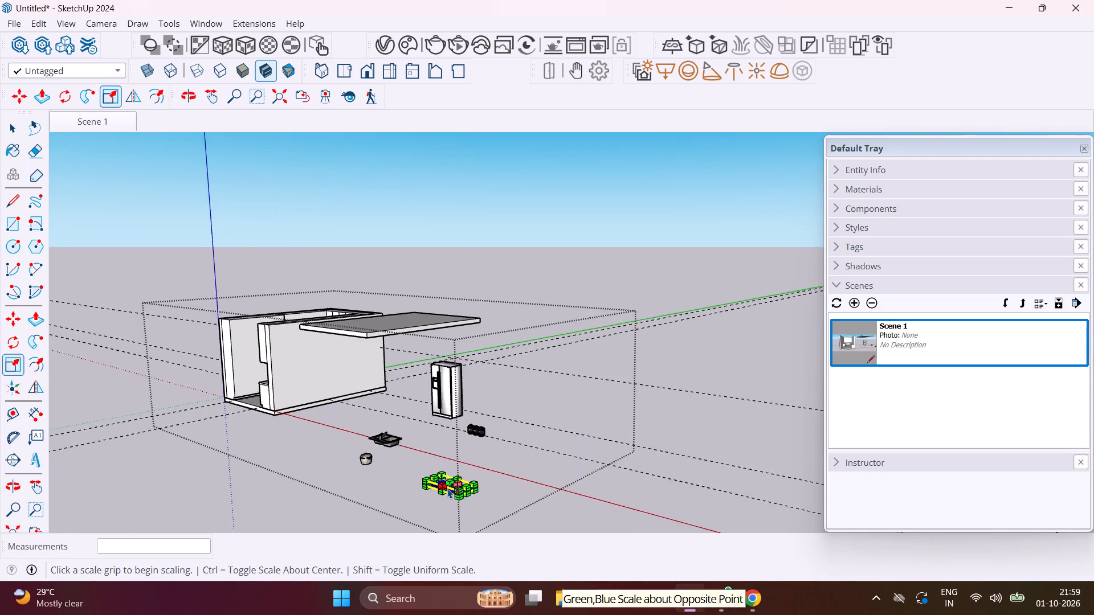
scroll(448, 489, "up", 8)
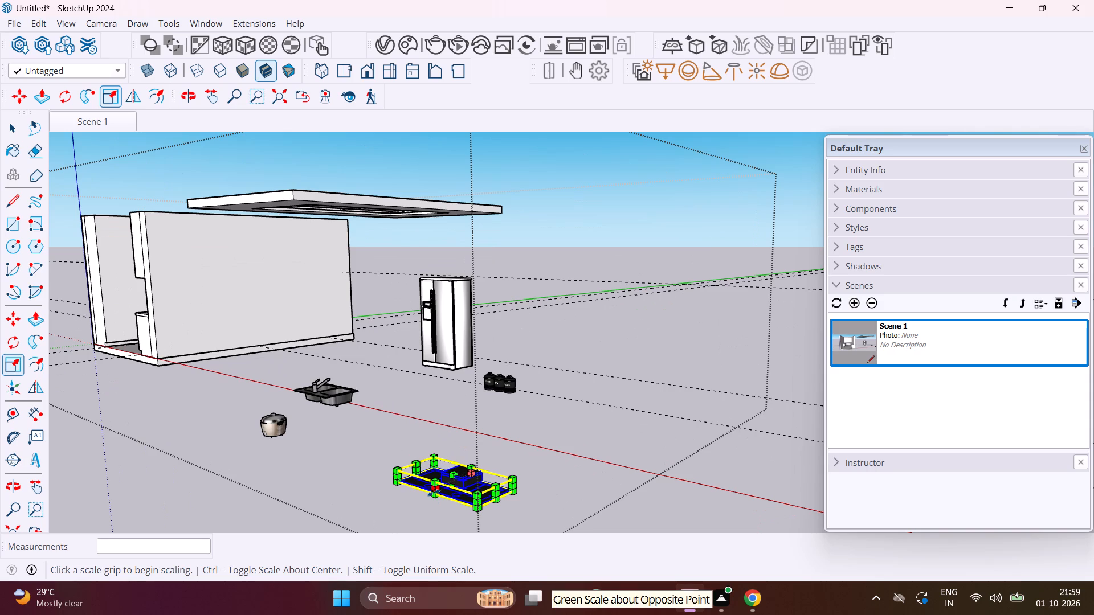
left_click(434, 493)
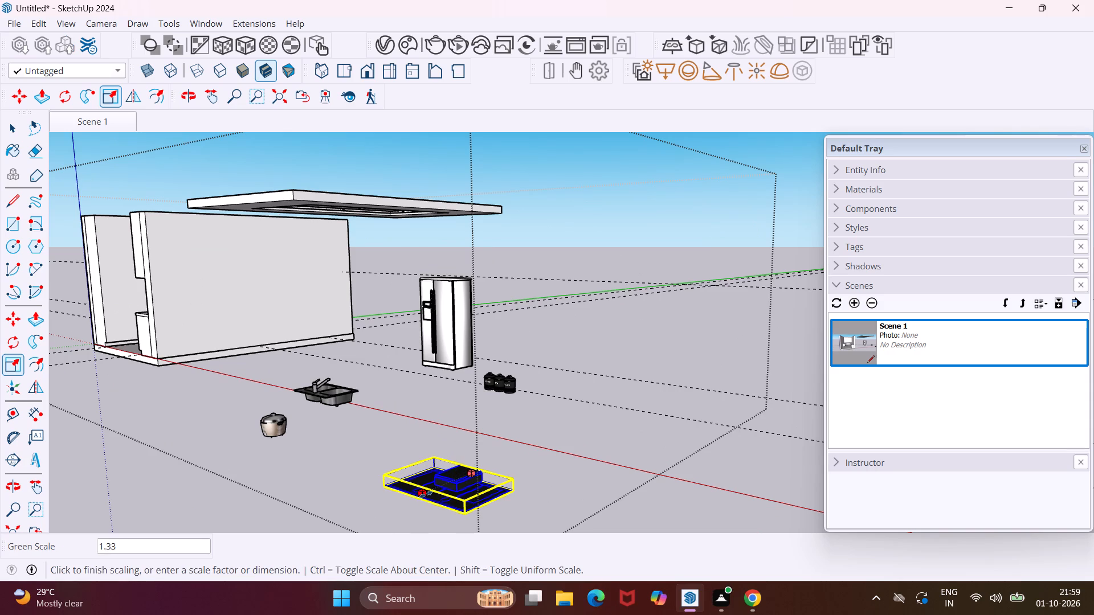
type("1'6")
key("shift+quotedbl")
key("Return")
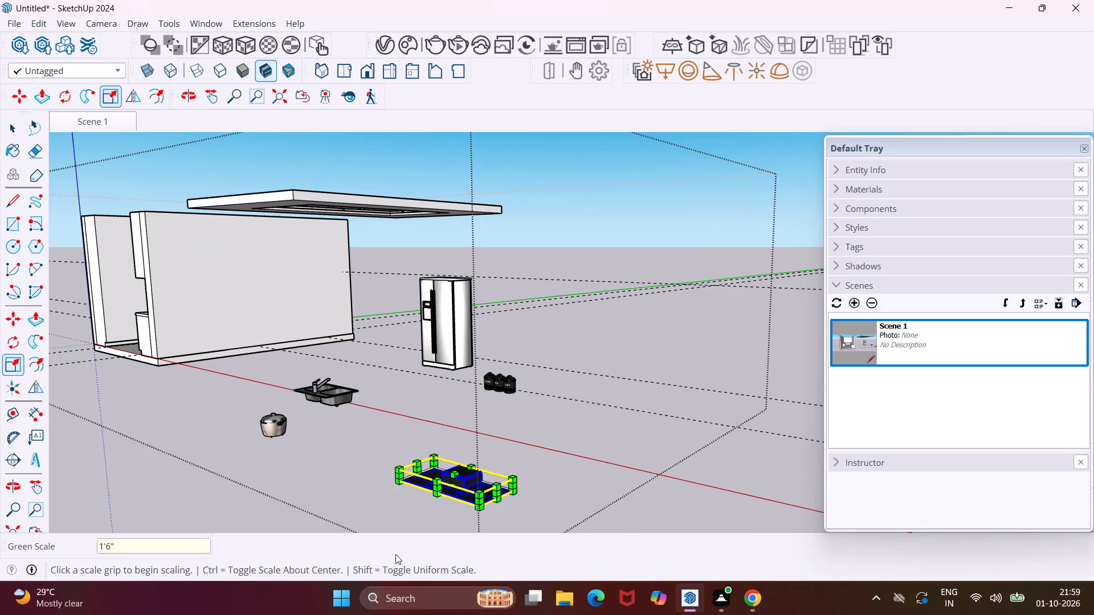
Move the flattened range hood by its upper front corner onto the bottom endpoint of the back wall cabinet's right-hand divider.
scroll(463, 480, "up", 6)
middle_click_drag(463, 480, 549, 456)
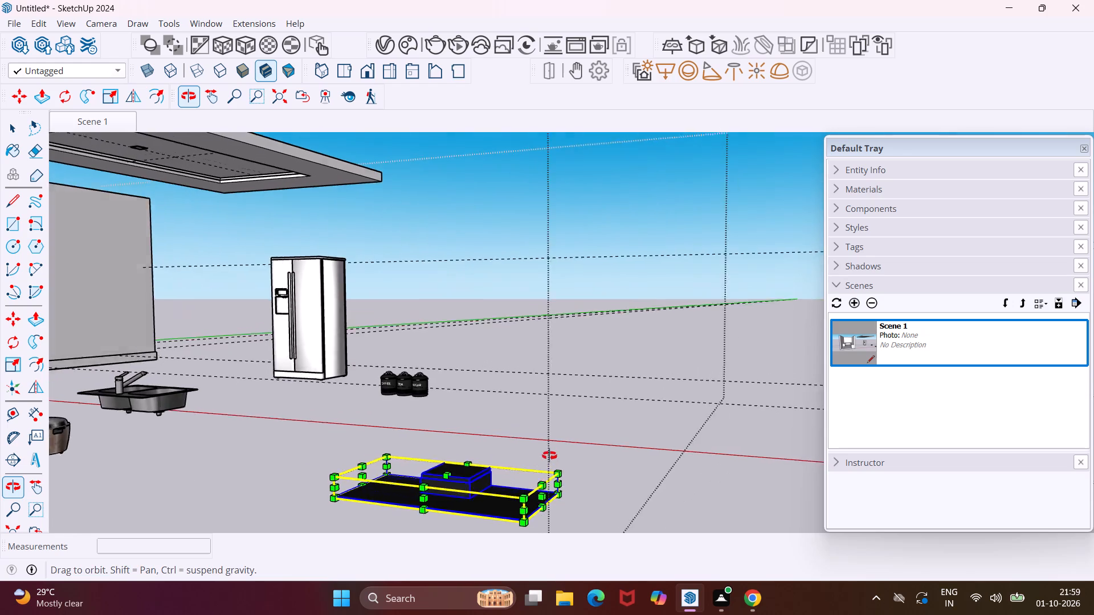
middle_click_drag(549, 456, 565, 452)
scroll(444, 471, "down", 4)
scroll(359, 474, "down", 3)
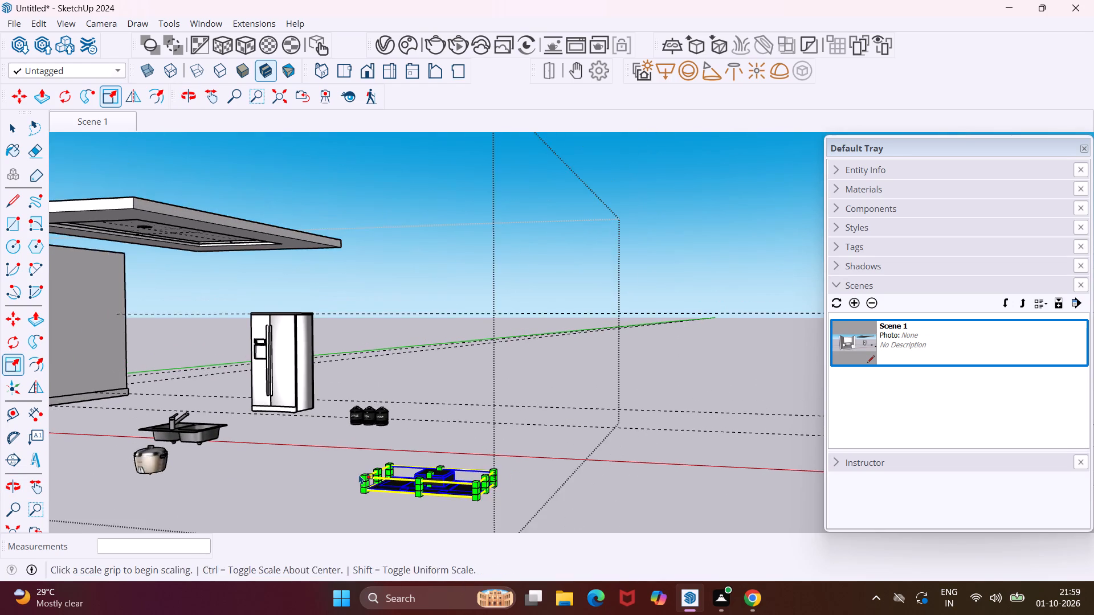
middle_click_drag(379, 493, 517, 462)
key("Escape")
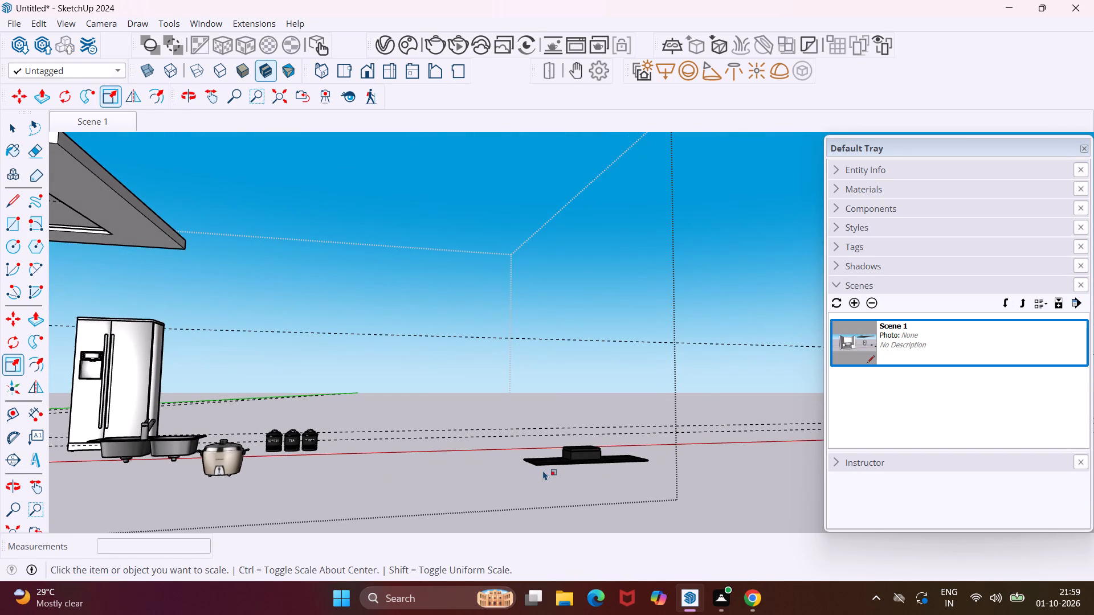
scroll(538, 464, "up", 8)
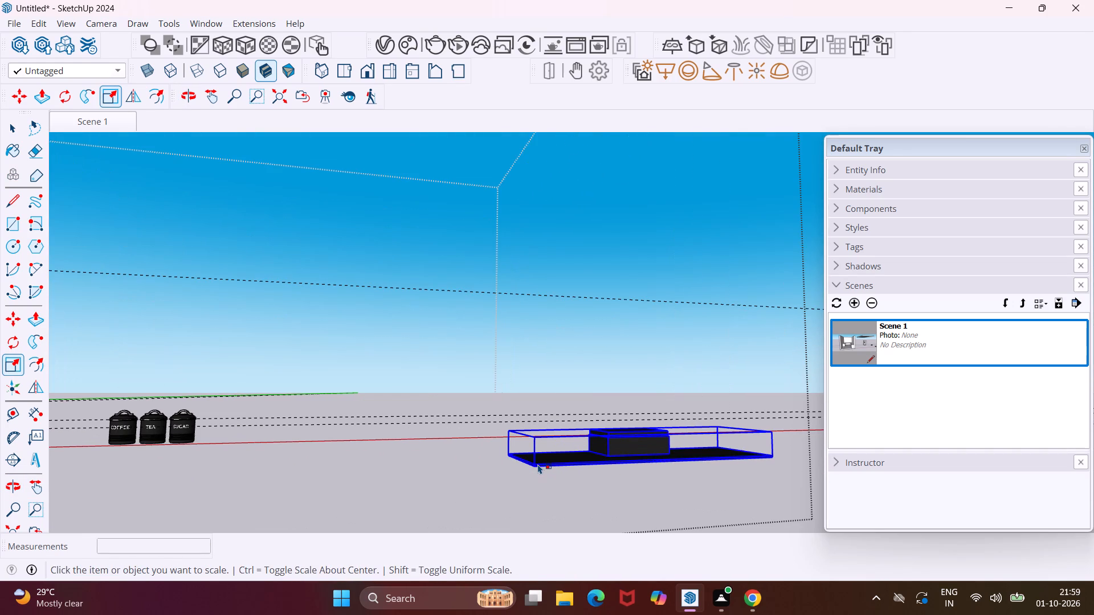
key("m")
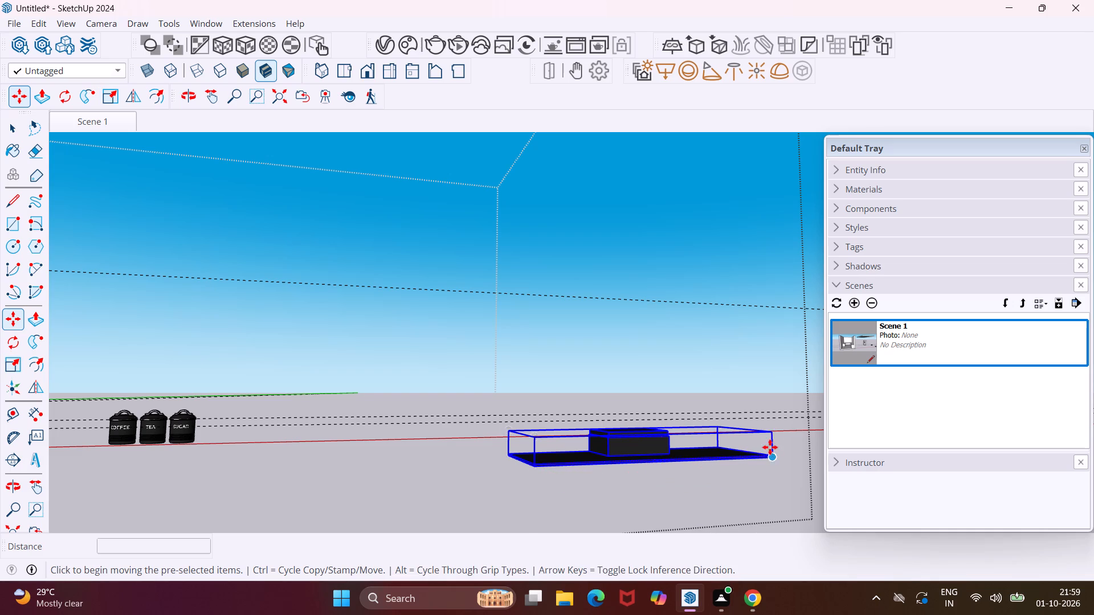
left_click(771, 432)
scroll(752, 417, "down", 2)
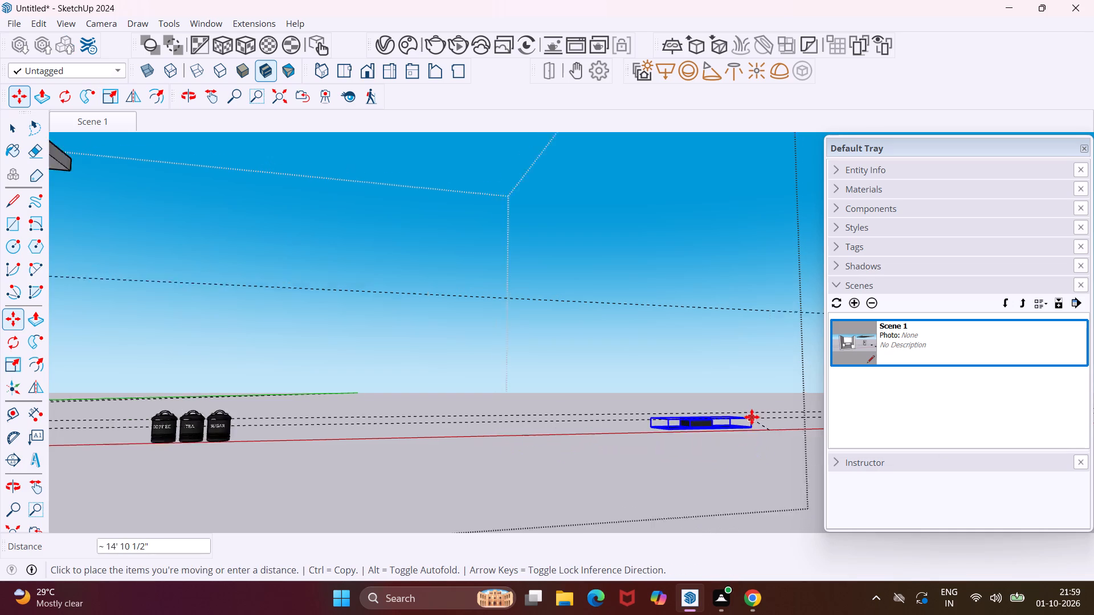
scroll(752, 417, "down", 15)
scroll(752, 417, "down", 10)
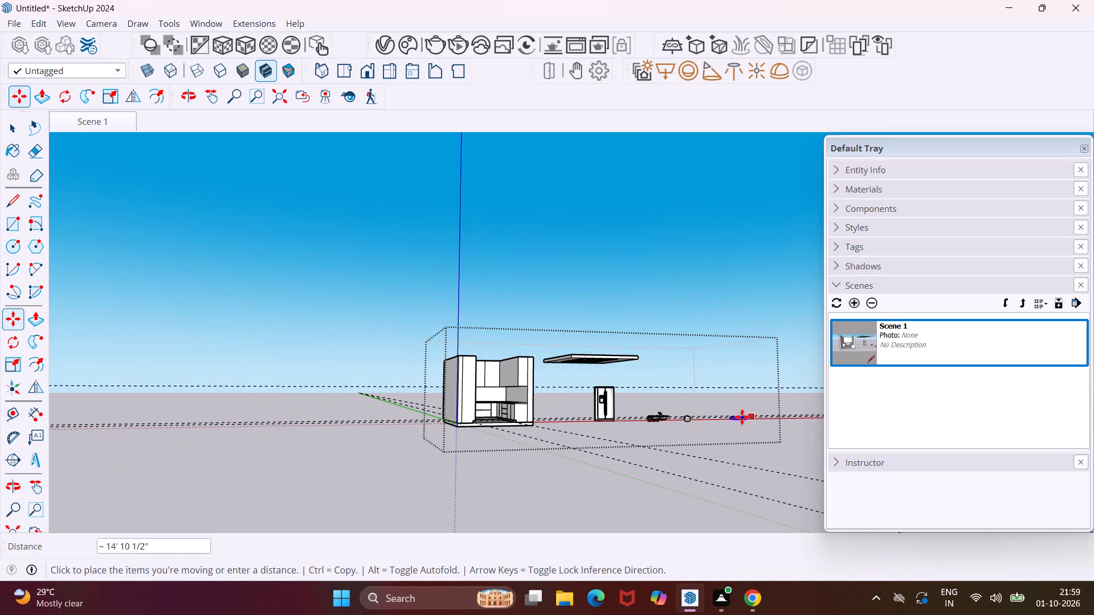
scroll(496, 392, "up", 14)
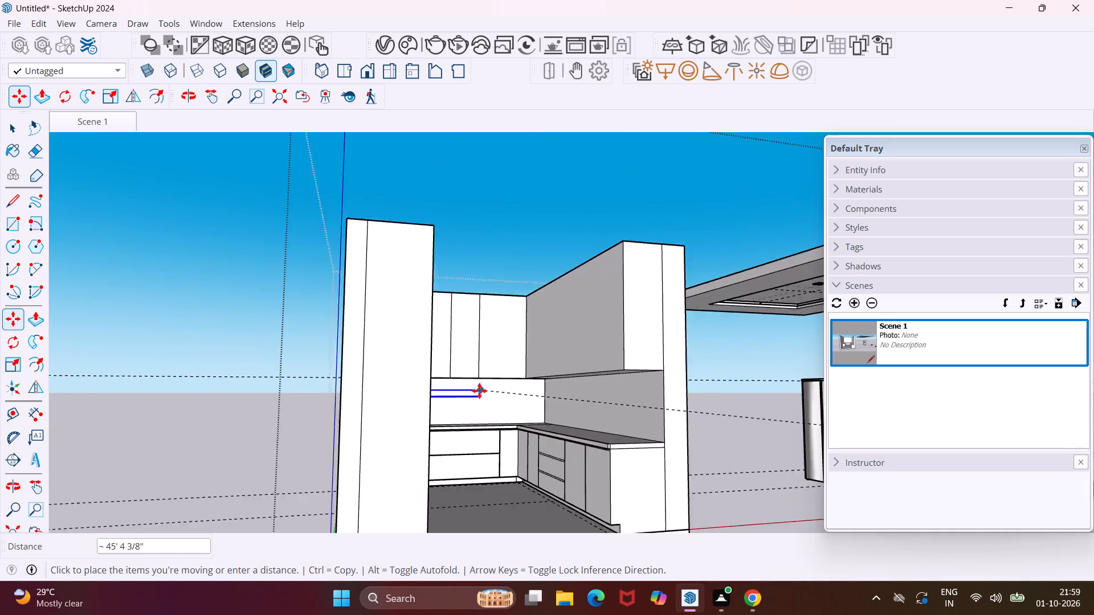
scroll(479, 391, "up", 11)
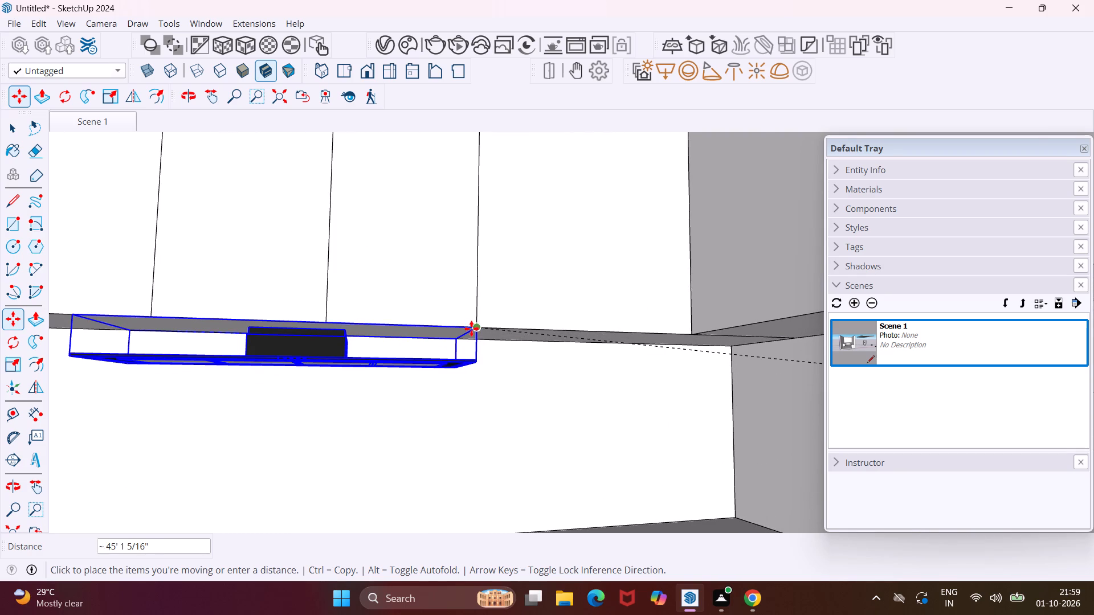
scroll(472, 328, "up", 8)
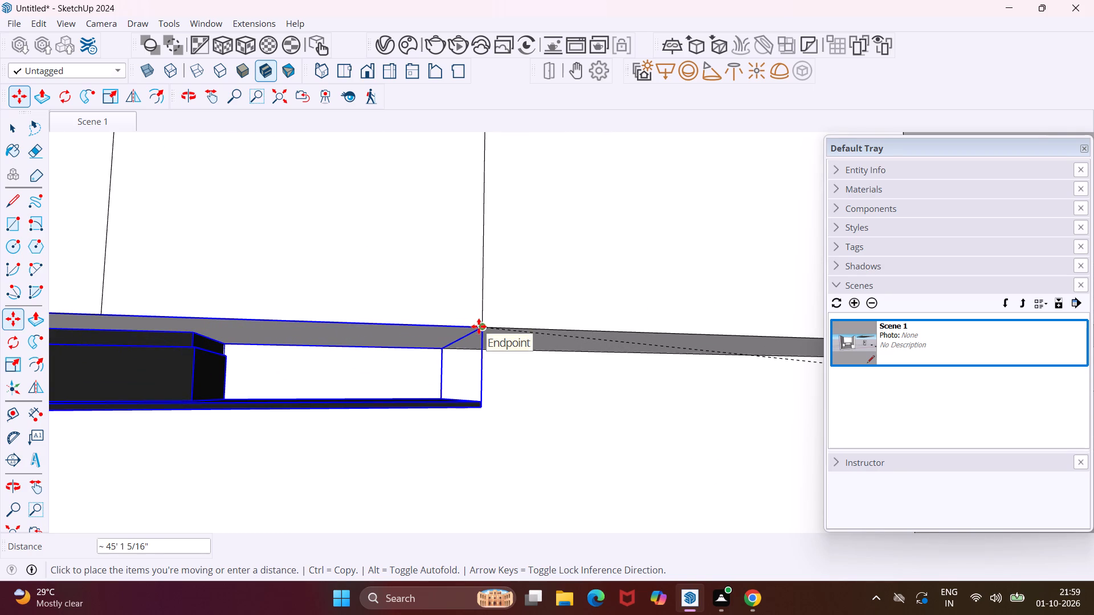
left_click(479, 326)
scroll(481, 323, "down", 10)
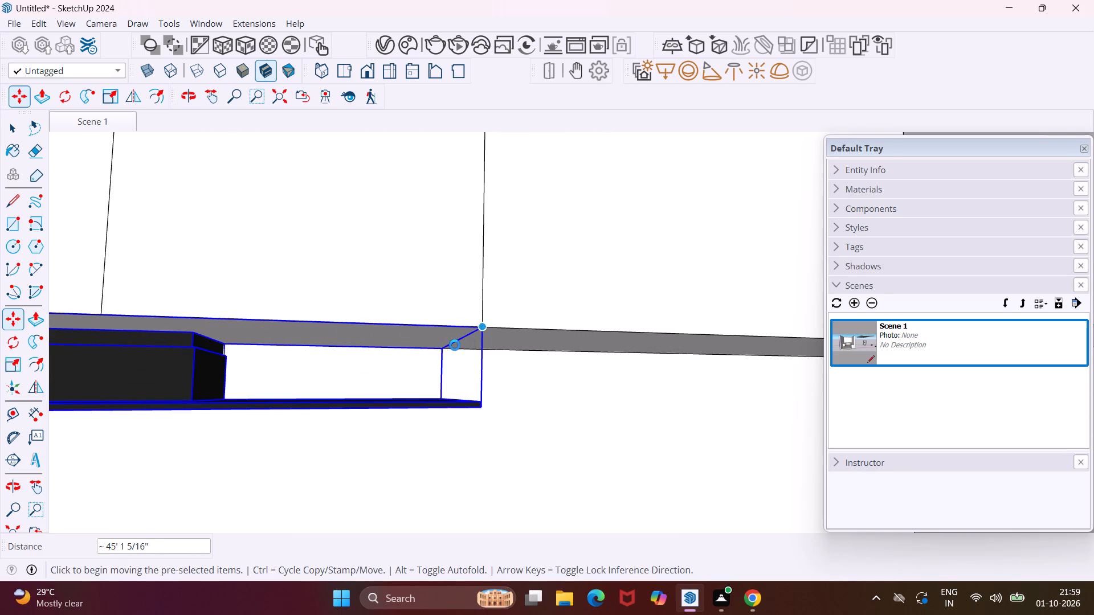
scroll(448, 351, "down", 9)
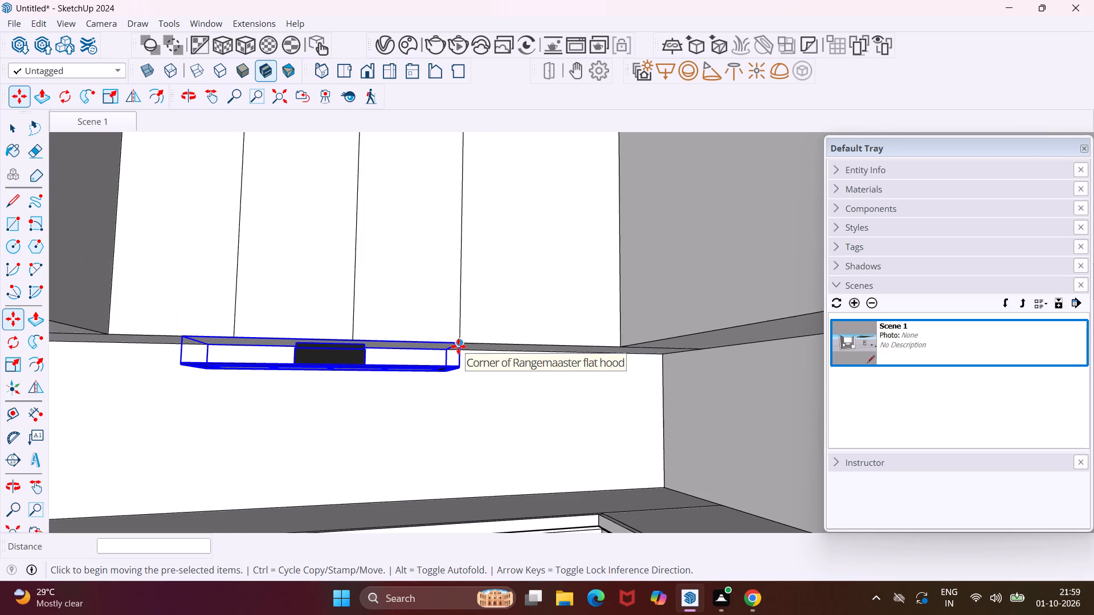
Raise the range hood about 4 1/16" along the blue axis so its block sits inside the back wall cabinet.
key("Escape")
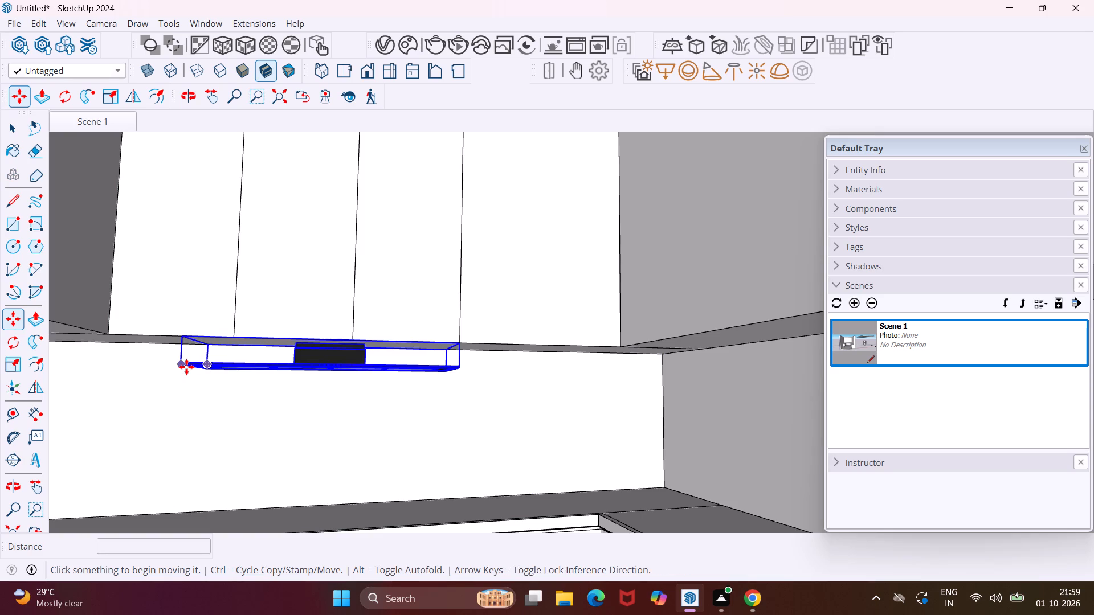
middle_click_drag(186, 366, 198, 367)
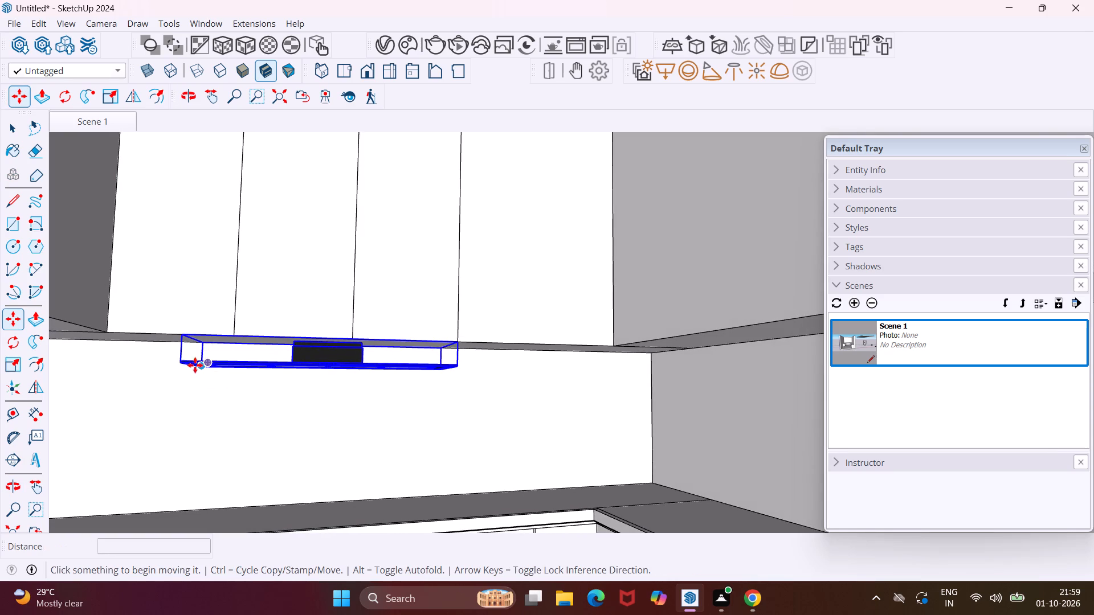
scroll(188, 360, "up", 7)
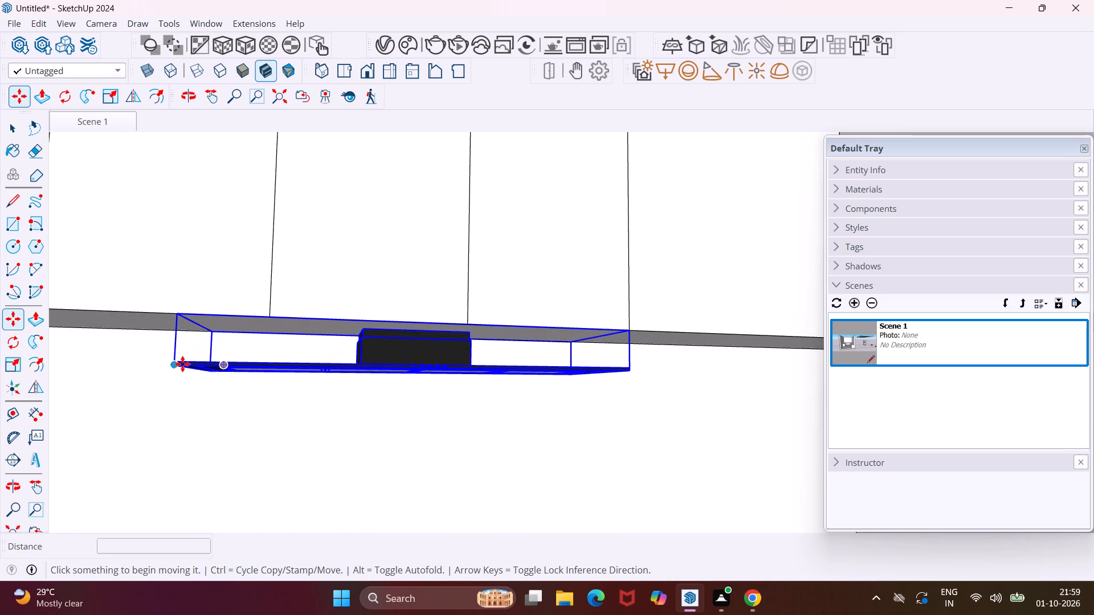
left_click(175, 365)
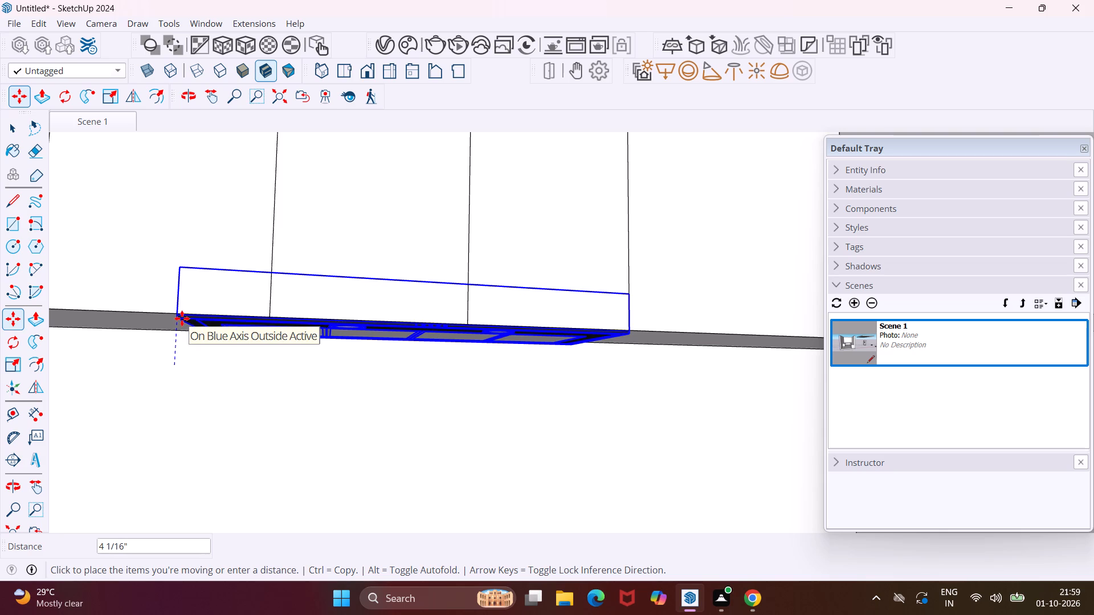
left_click(182, 318)
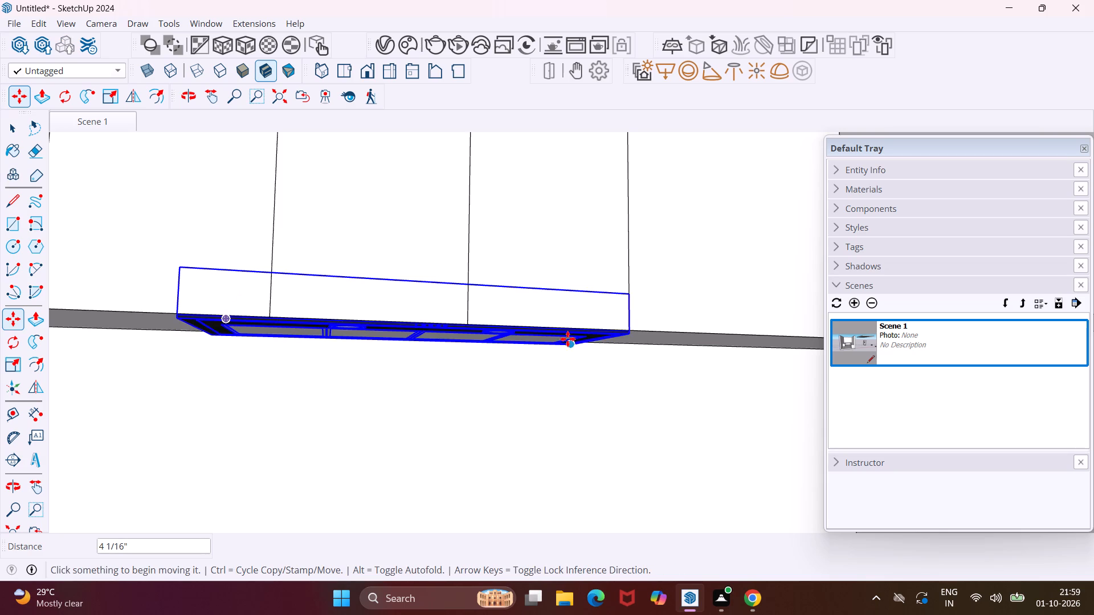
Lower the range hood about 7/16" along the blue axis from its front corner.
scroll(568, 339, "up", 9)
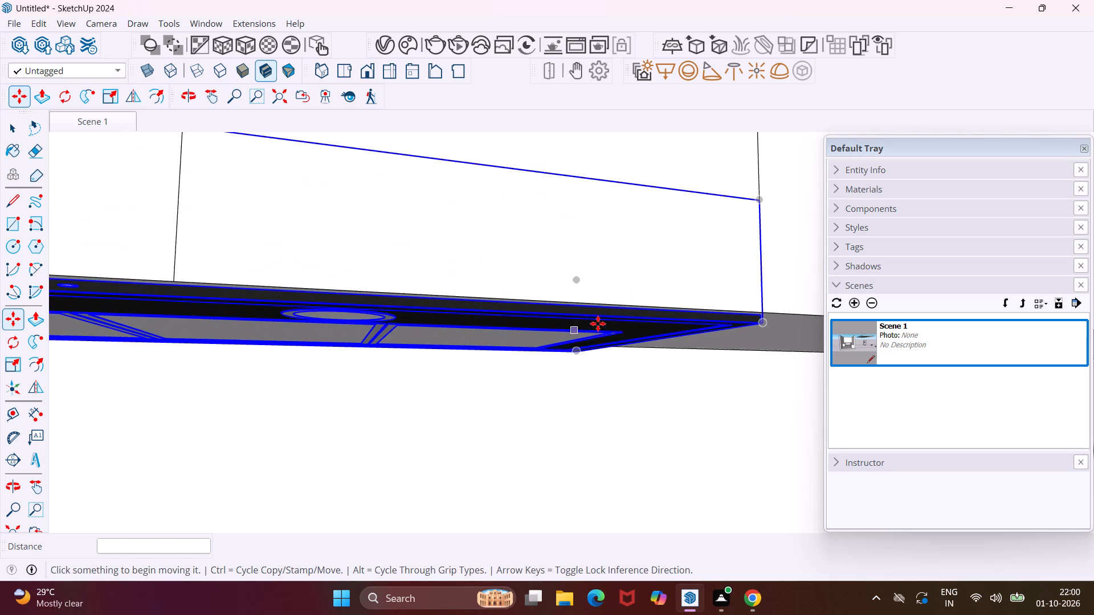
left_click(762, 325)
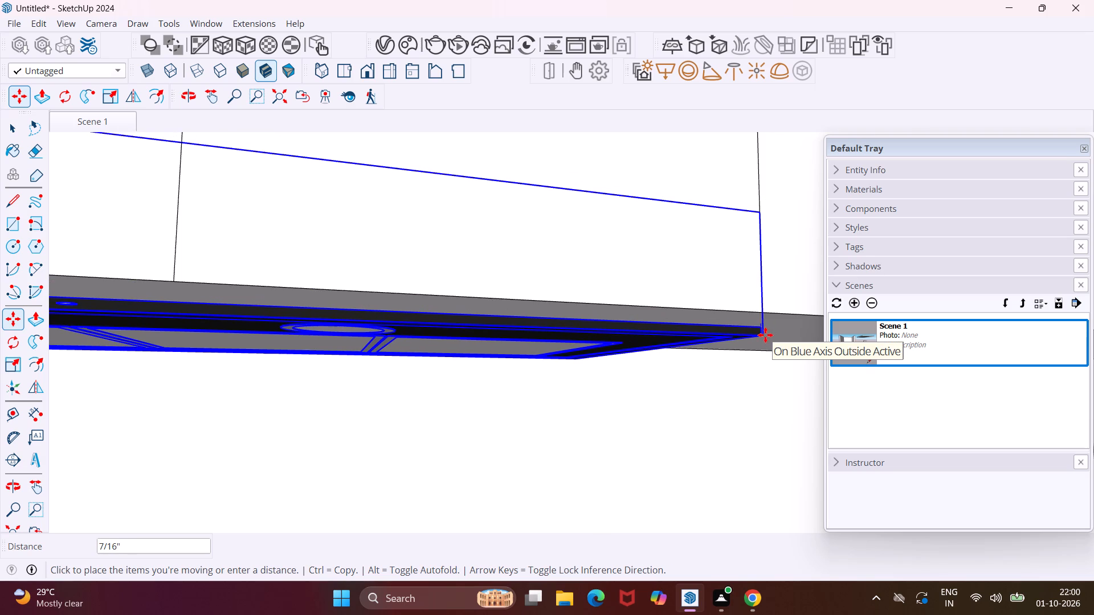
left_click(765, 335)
Move the range hood up about 1/2" by its plate's upper front corner to the divider's bottom endpoint on the back wall cabinet.
middle_click_drag(732, 327, 710, 314)
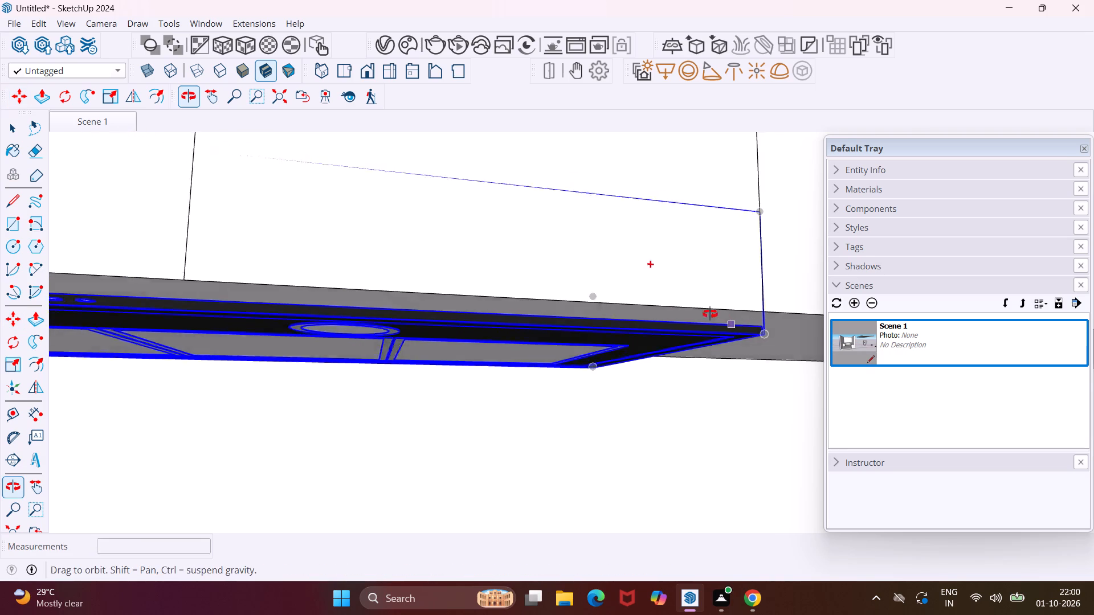
middle_click_drag(710, 314, 575, 325)
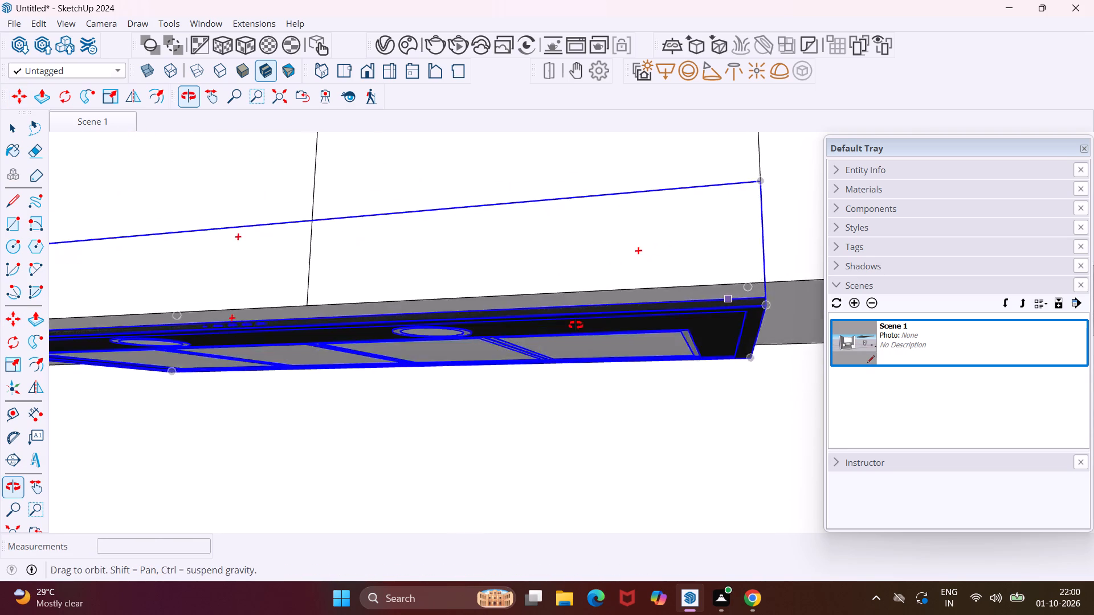
middle_click_drag(575, 325, 599, 383)
scroll(765, 306, "up", 4)
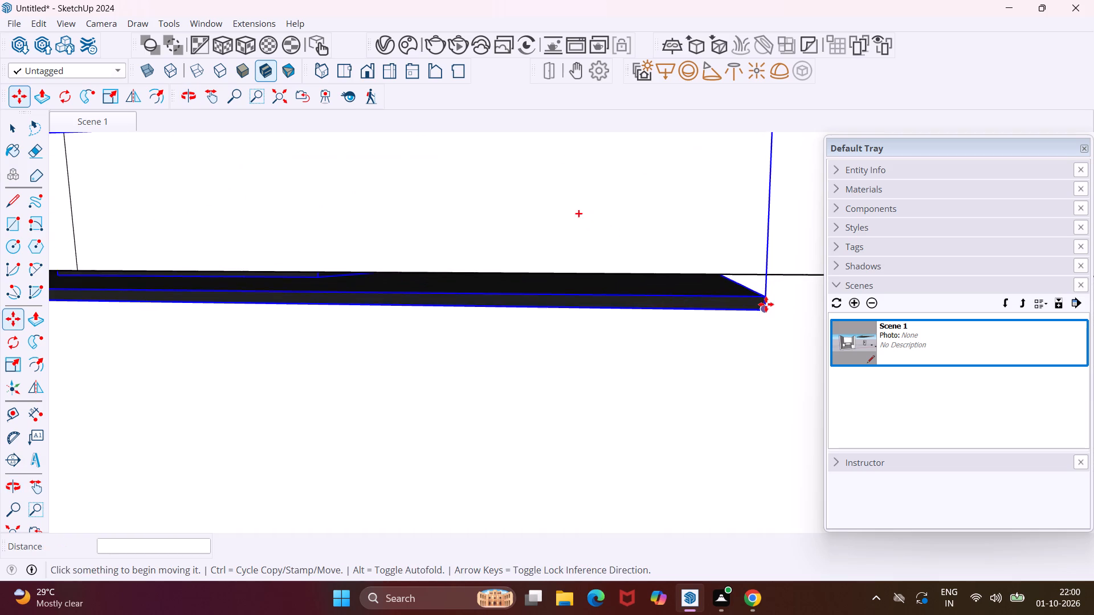
scroll(766, 304, "up", 4)
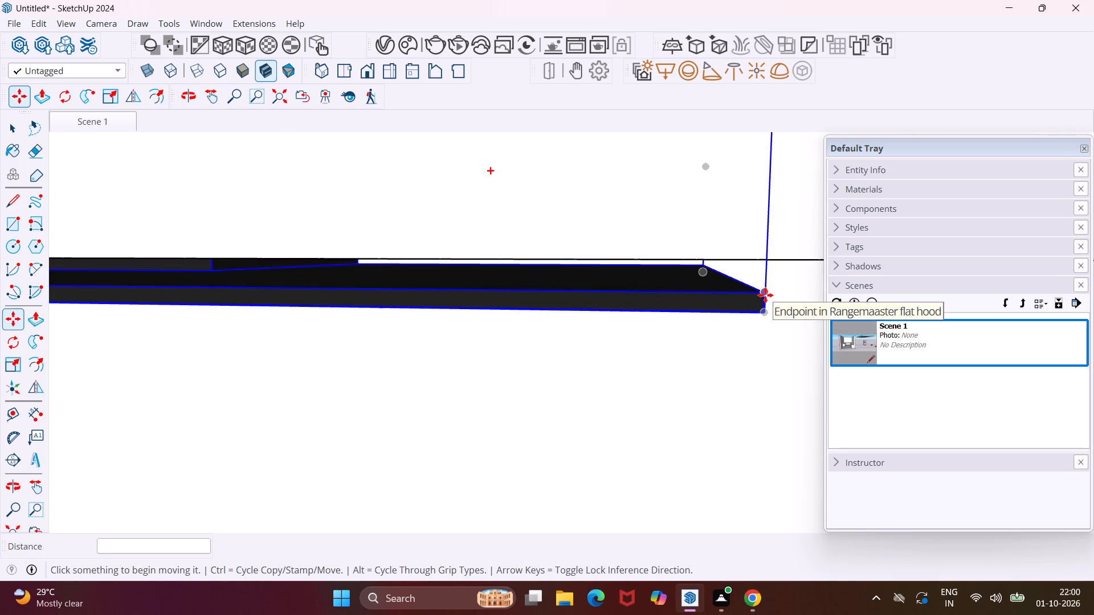
left_click(764, 293)
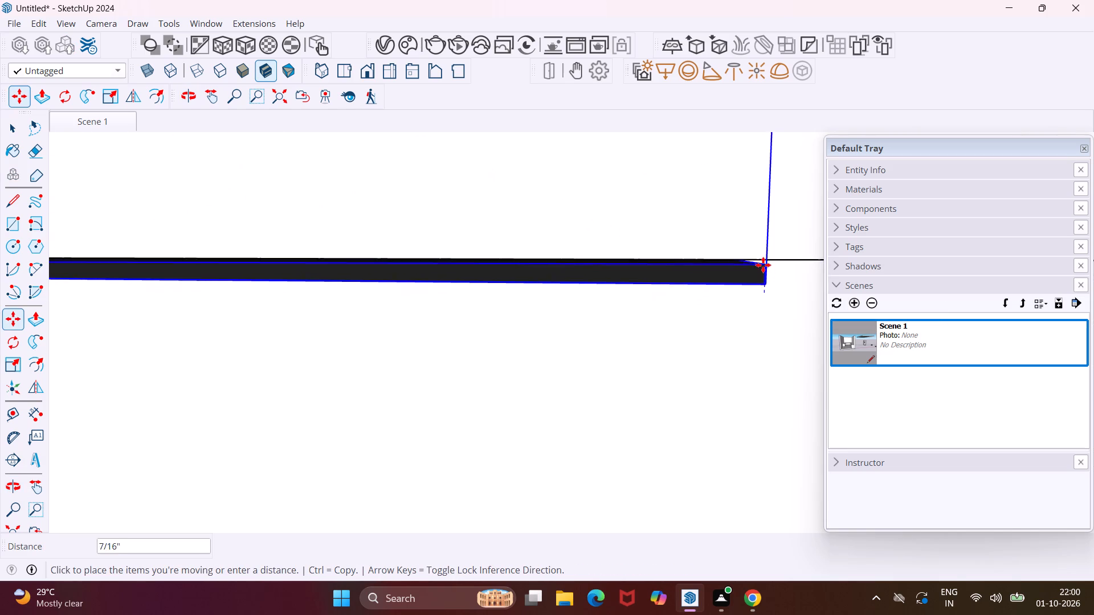
left_click(765, 260)
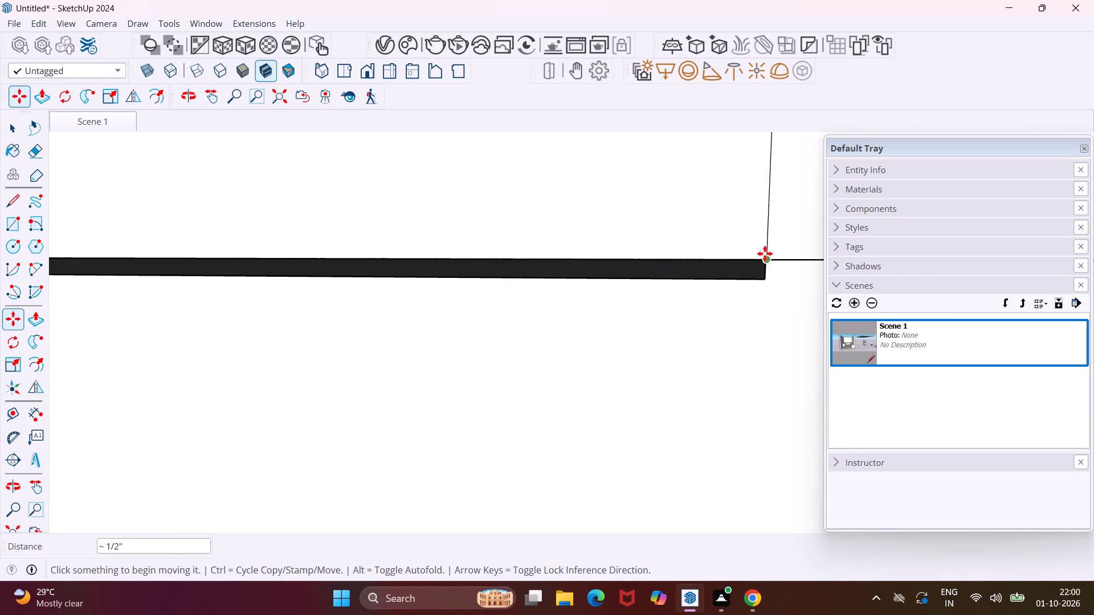
scroll(758, 243, "down", 17)
scroll(578, 278, "down", 6)
middle_click_drag(537, 304, 595, 314)
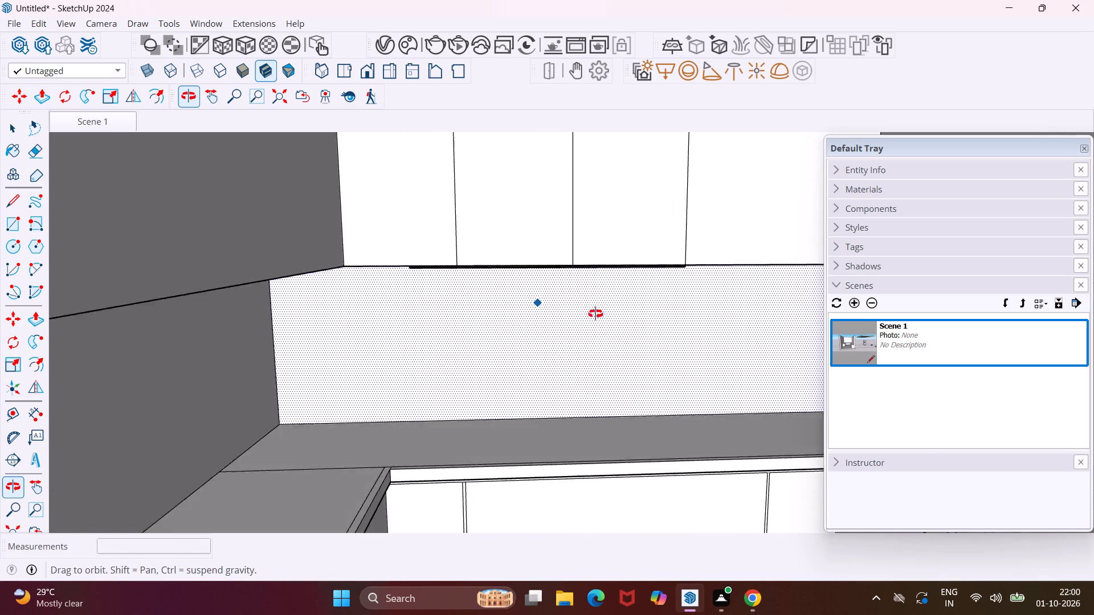
middle_click_drag(595, 314, 594, 334)
scroll(565, 274, "down", 11)
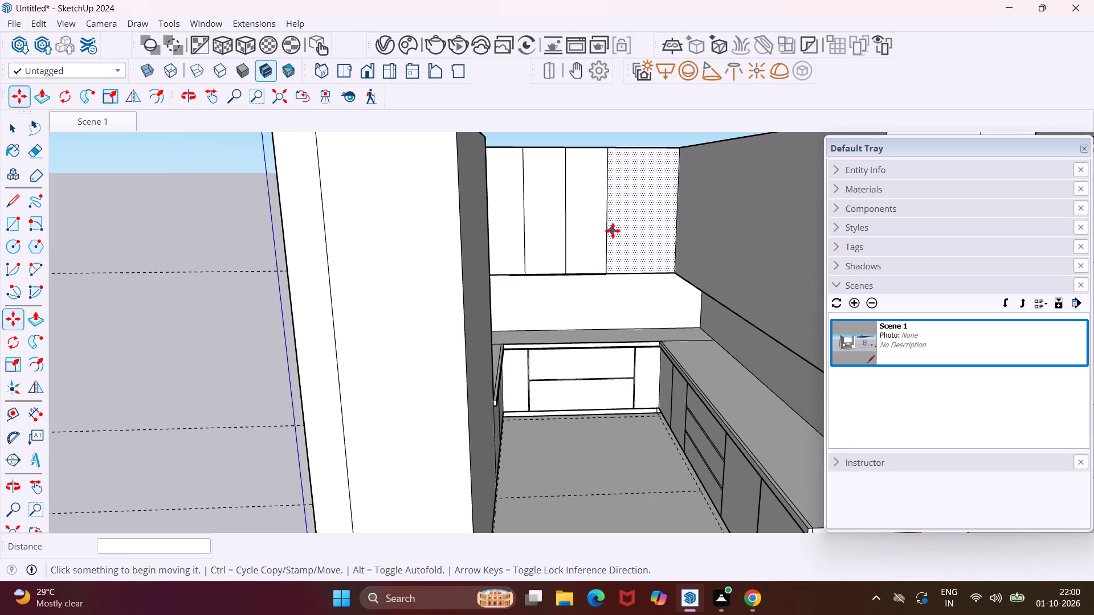
middle_click_drag(613, 231, 572, 243)
key("Escape")
key("space")
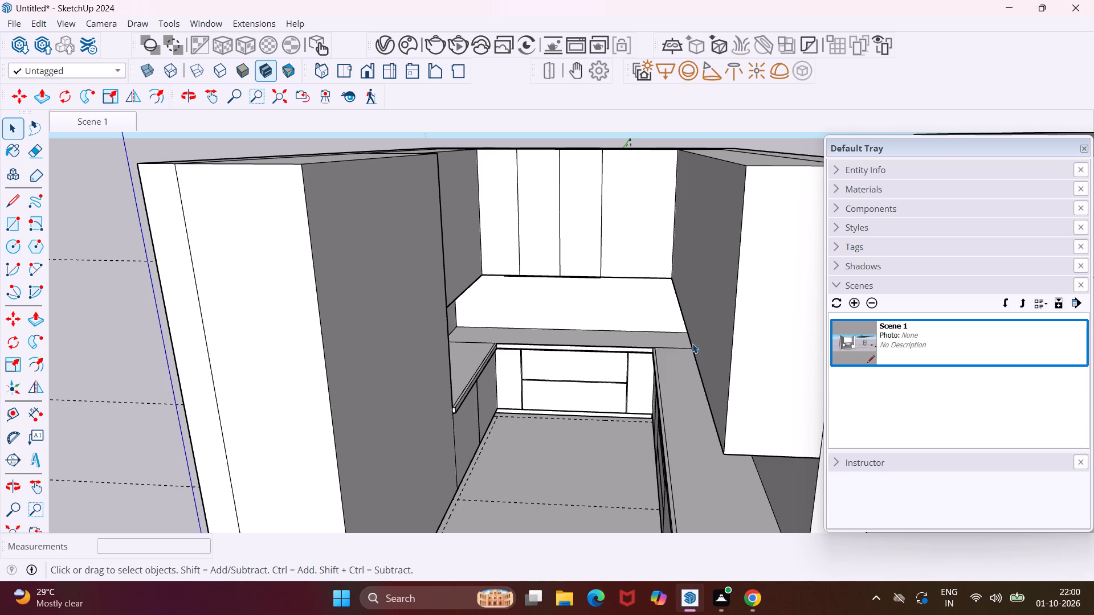
Examine the tall units and the back and side wall cabinets from above and from the open side of the kitchen.
middle_click_drag(692, 343, 756, 349)
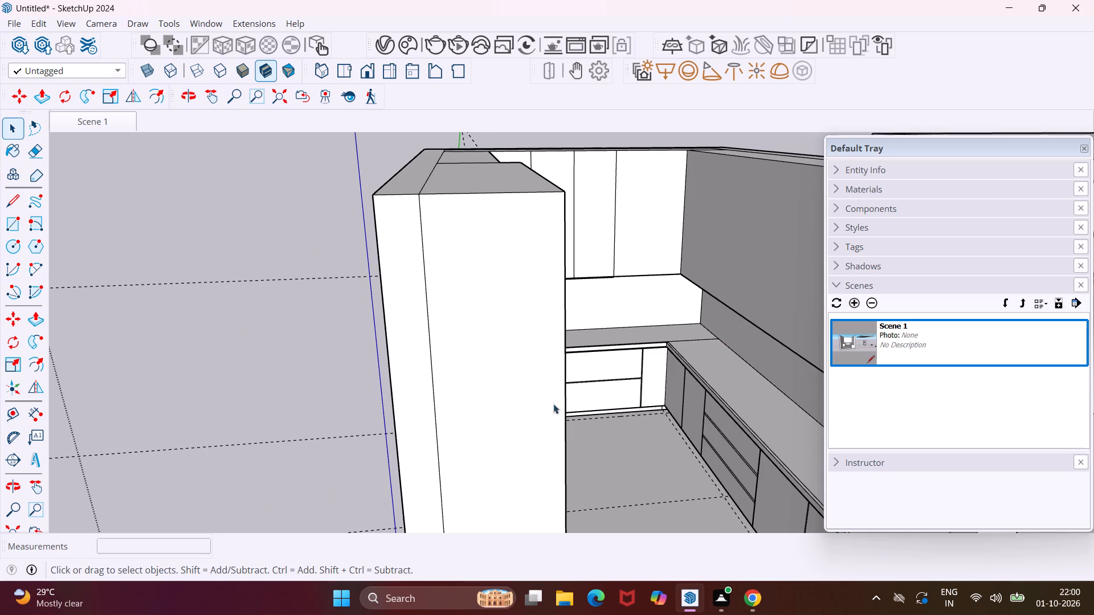
left_click(213, 95)
left_click(807, 407)
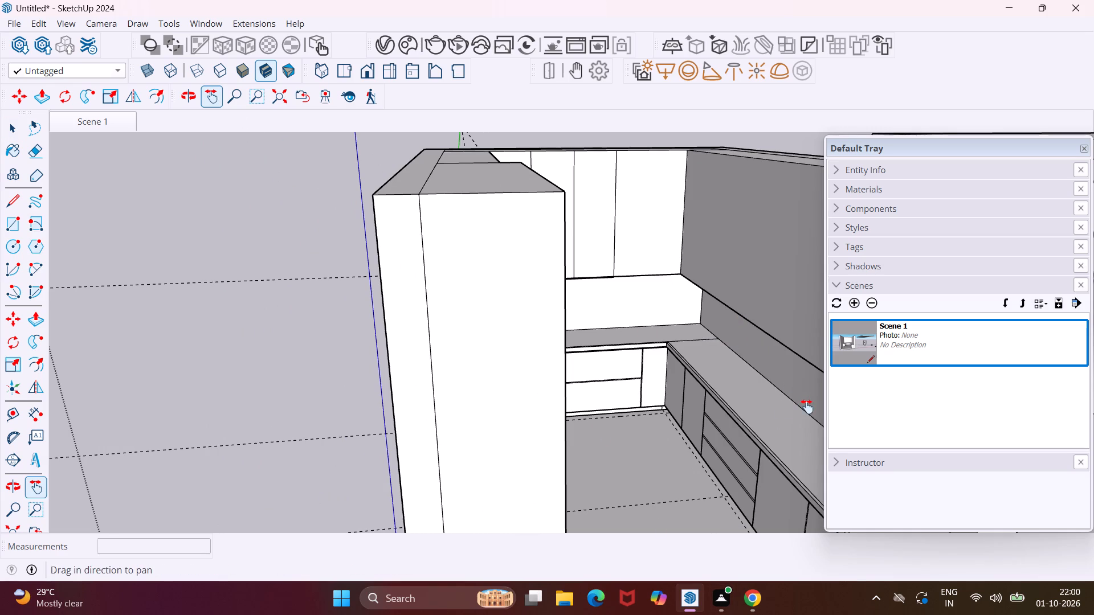
left_click_drag(759, 408, 556, 487)
left_click_drag(583, 394, 591, 393)
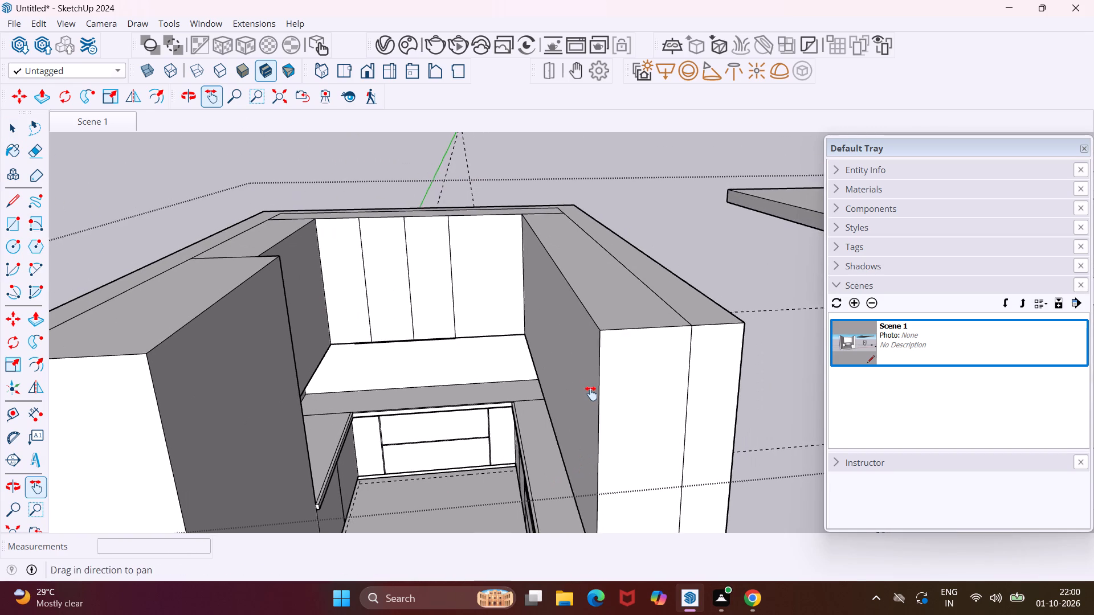
left_click_drag(591, 393, 619, 399)
middle_click_drag(595, 386, 708, 432)
left_click_drag(632, 402, 488, 417)
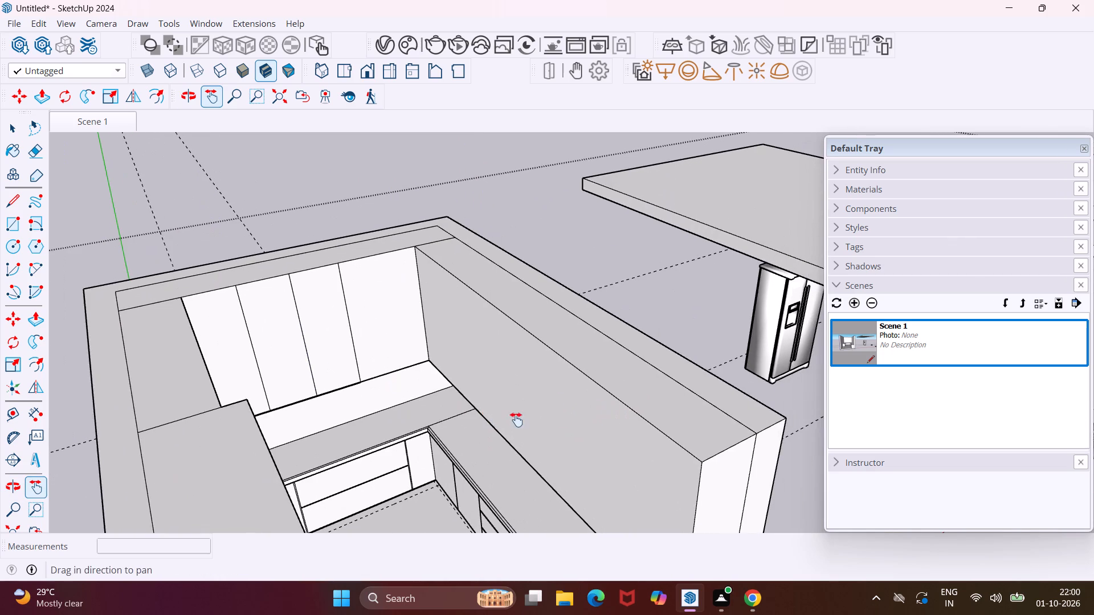
left_click_drag(516, 420, 546, 397)
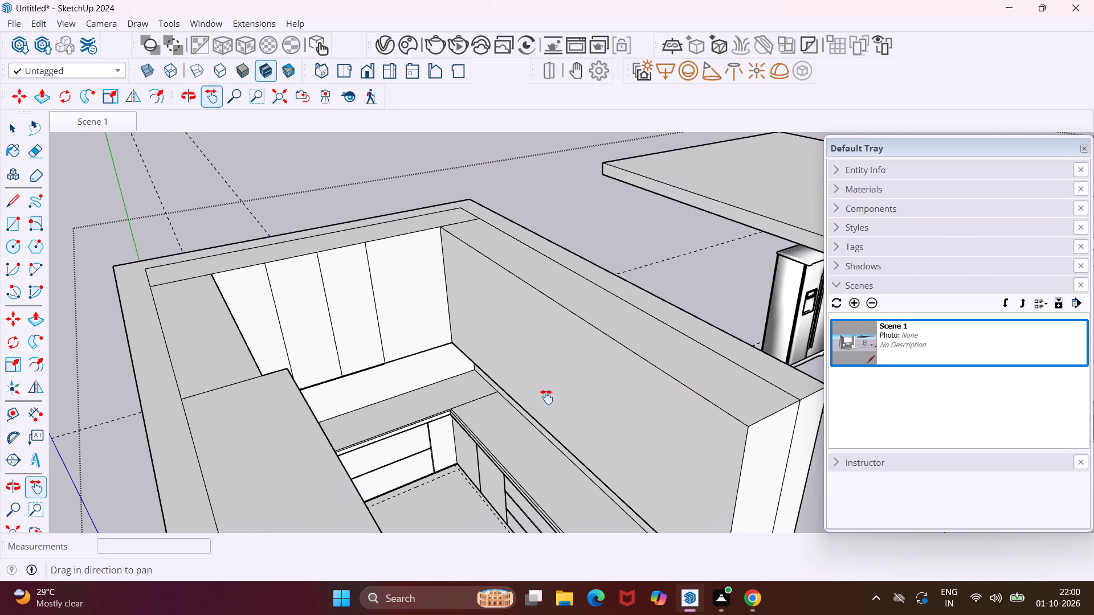
key("Escape")
key("space")
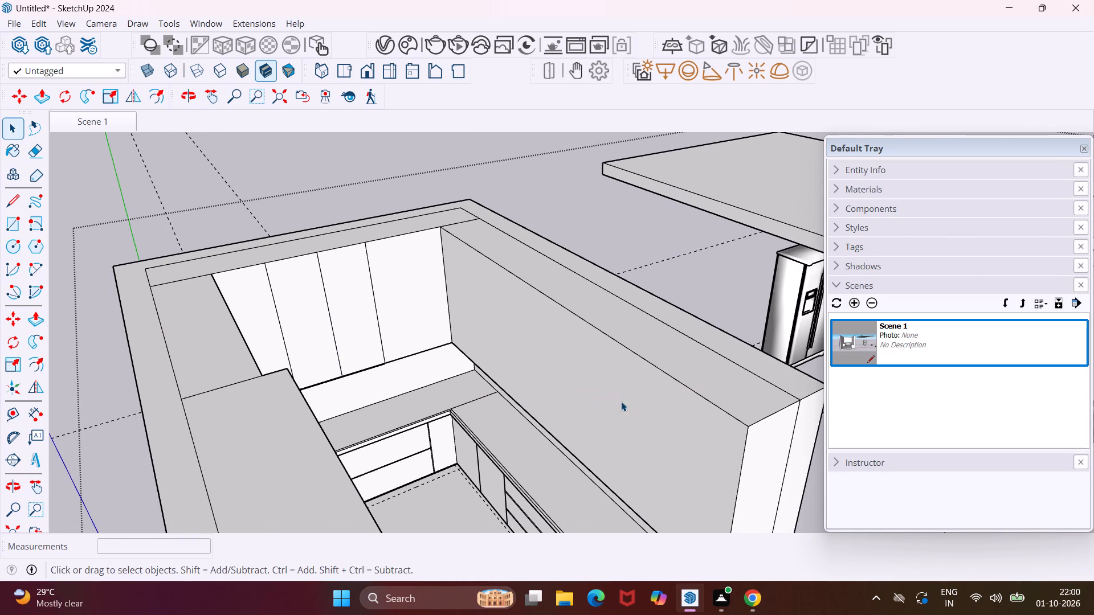
middle_click_drag(660, 417, 667, 335)
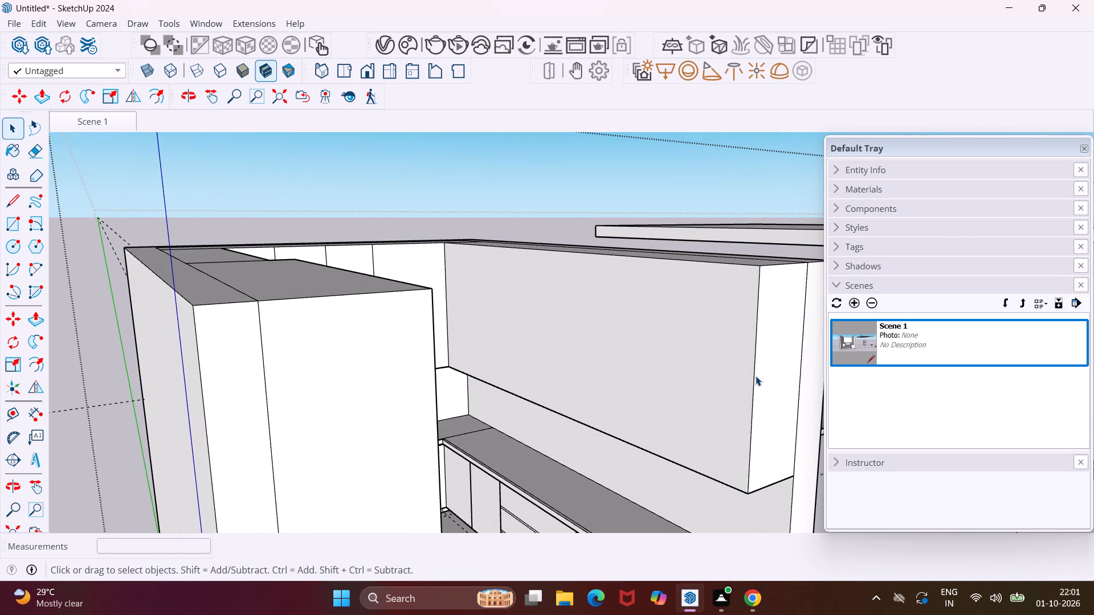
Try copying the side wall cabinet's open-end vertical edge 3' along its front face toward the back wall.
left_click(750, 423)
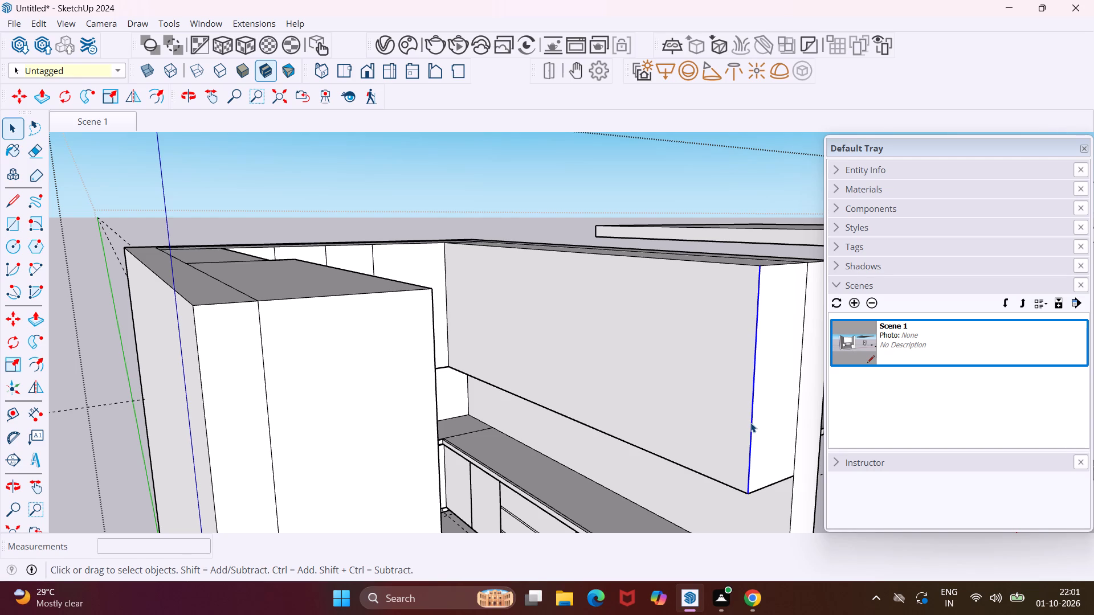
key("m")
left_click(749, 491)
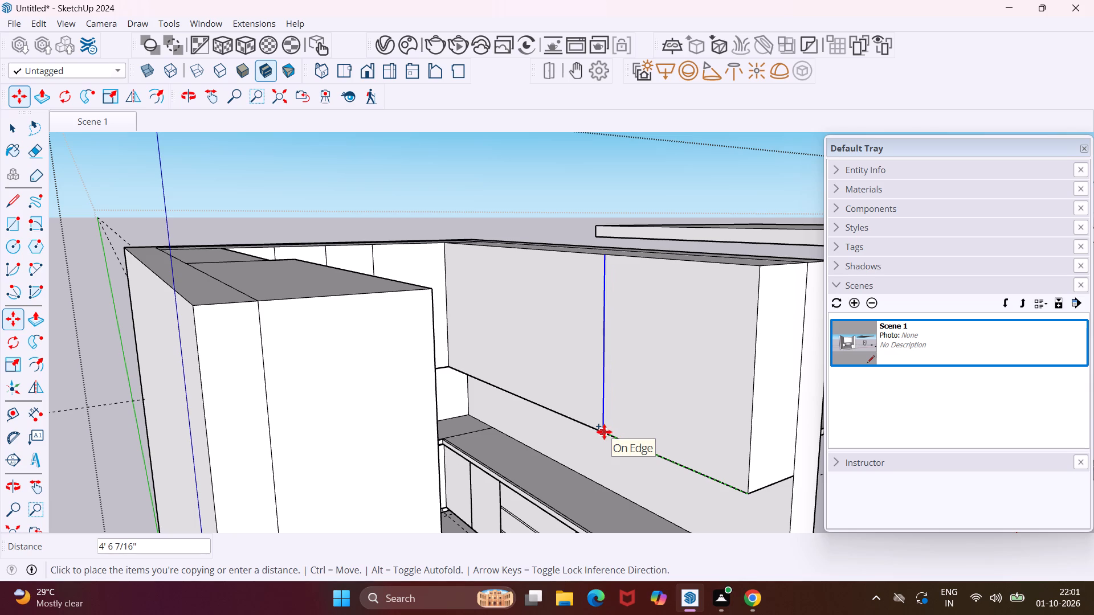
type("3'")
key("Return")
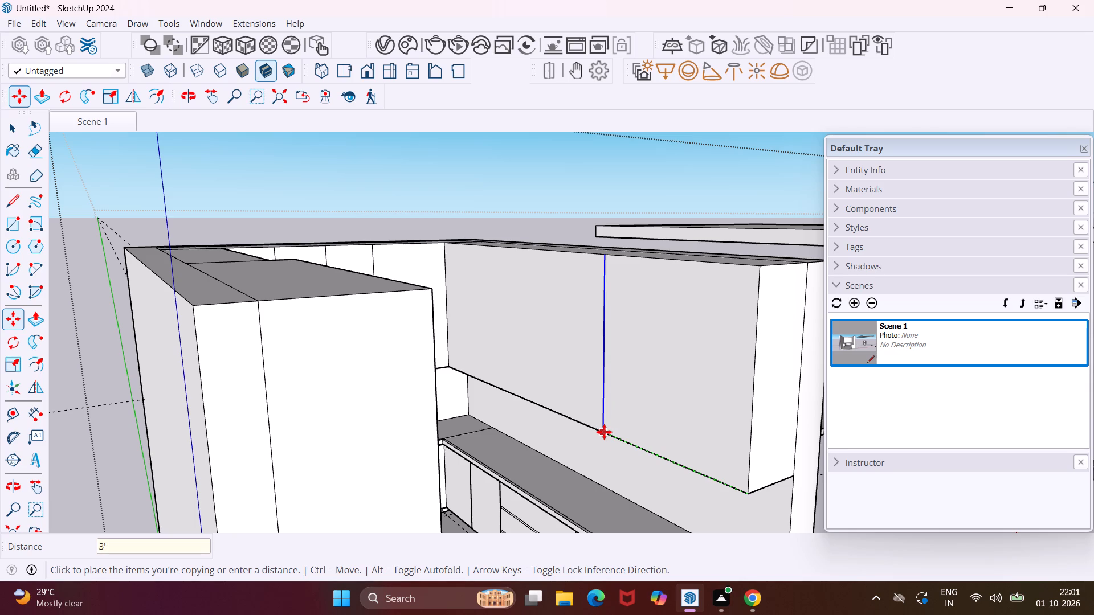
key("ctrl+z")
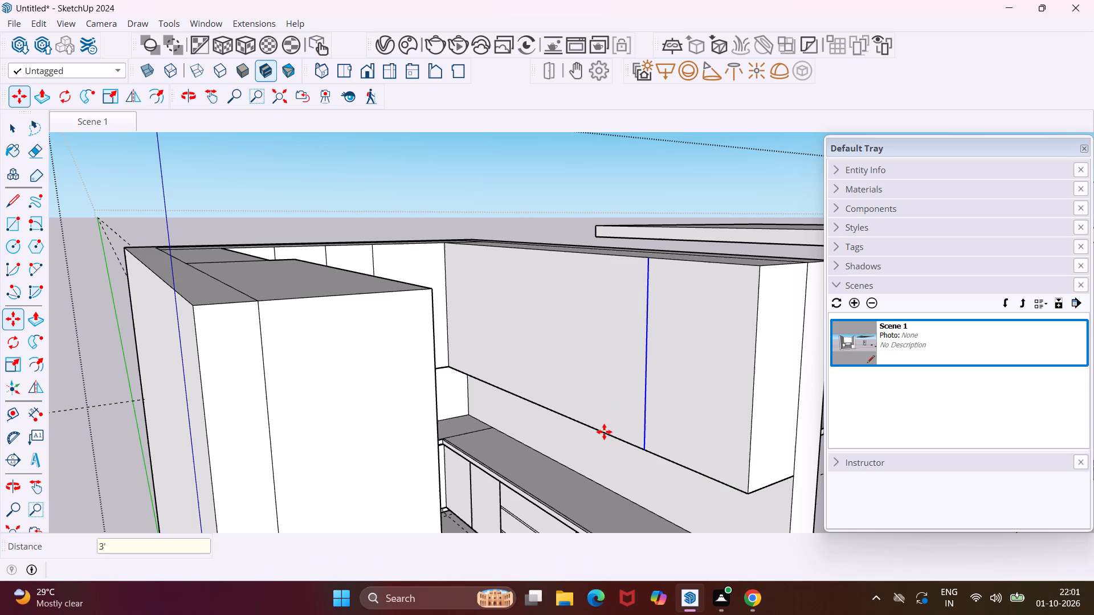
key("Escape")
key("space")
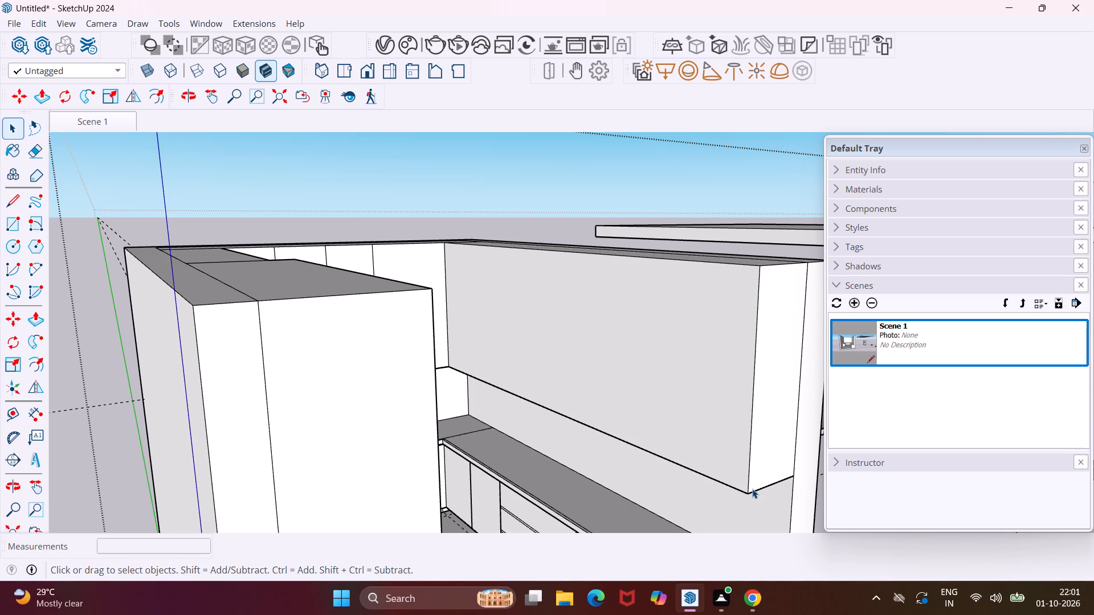
Copy the side wall cabinet's open-end vertical edge about 10' 7 11/16" along its bottom edge toward the back corner as a divider.
left_click(748, 486)
key("m")
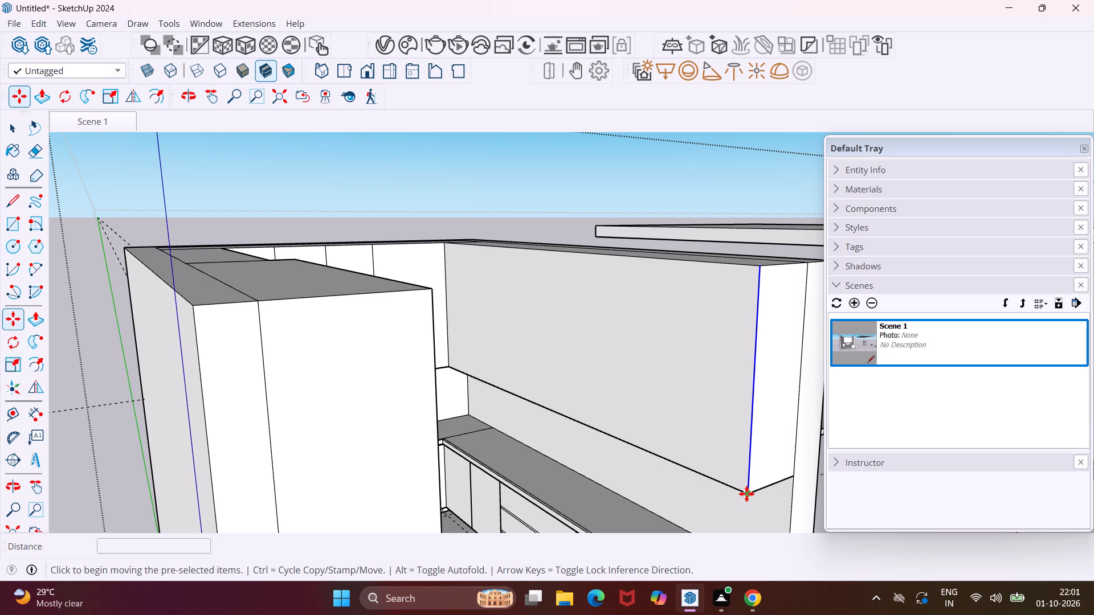
left_click(746, 494)
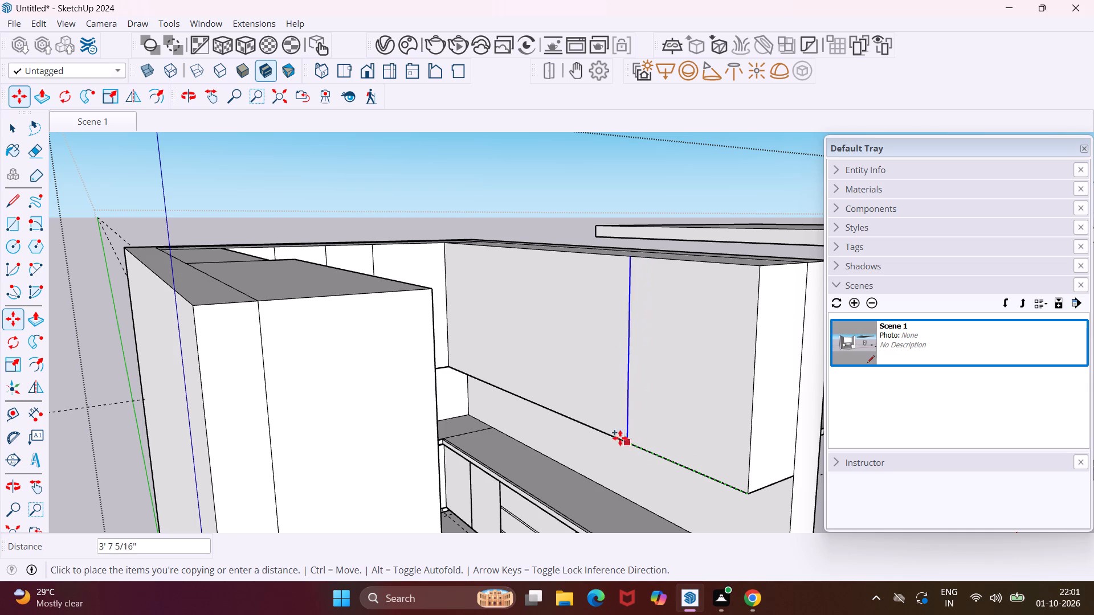
left_click(485, 387)
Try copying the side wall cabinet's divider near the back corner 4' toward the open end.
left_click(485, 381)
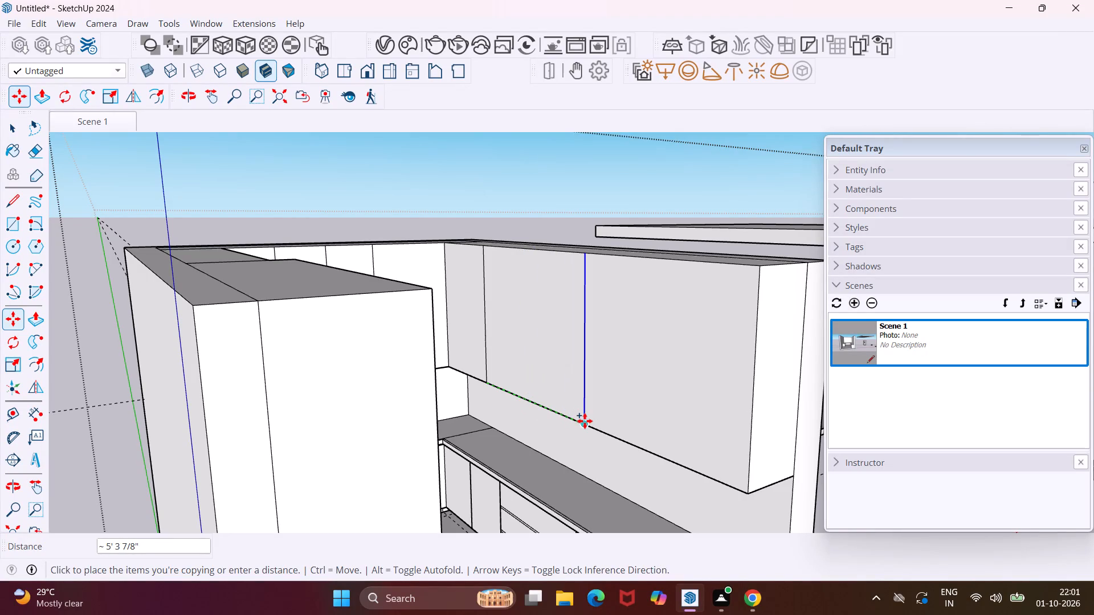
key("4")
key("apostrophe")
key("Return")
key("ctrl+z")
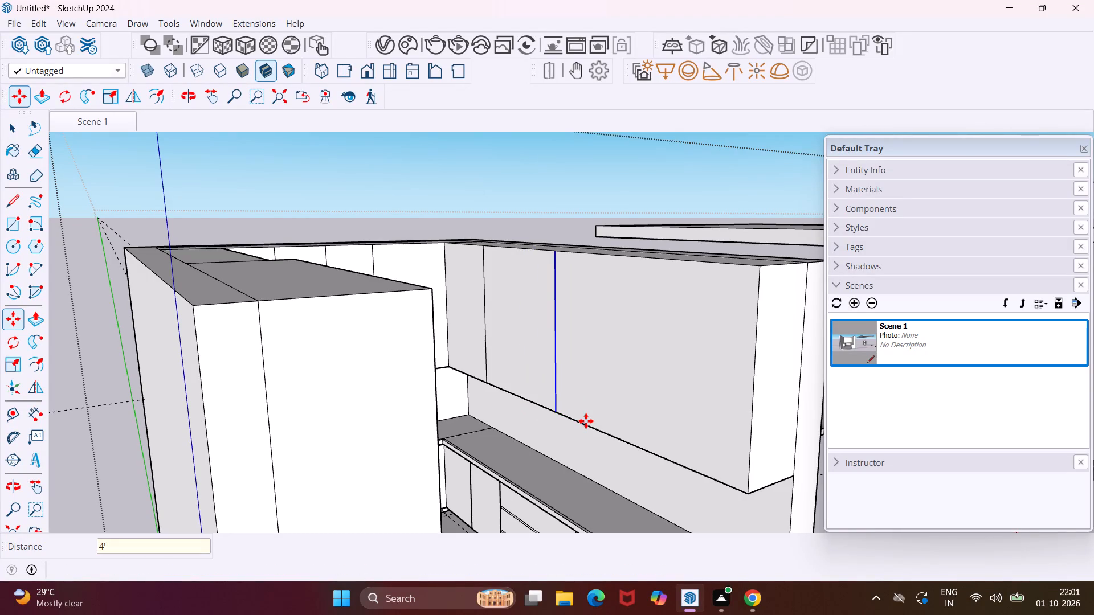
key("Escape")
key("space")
Copy the side wall cabinet's divider near the back corner about 5' 10 15/16" along the bottom edge toward the open end.
left_click(486, 378)
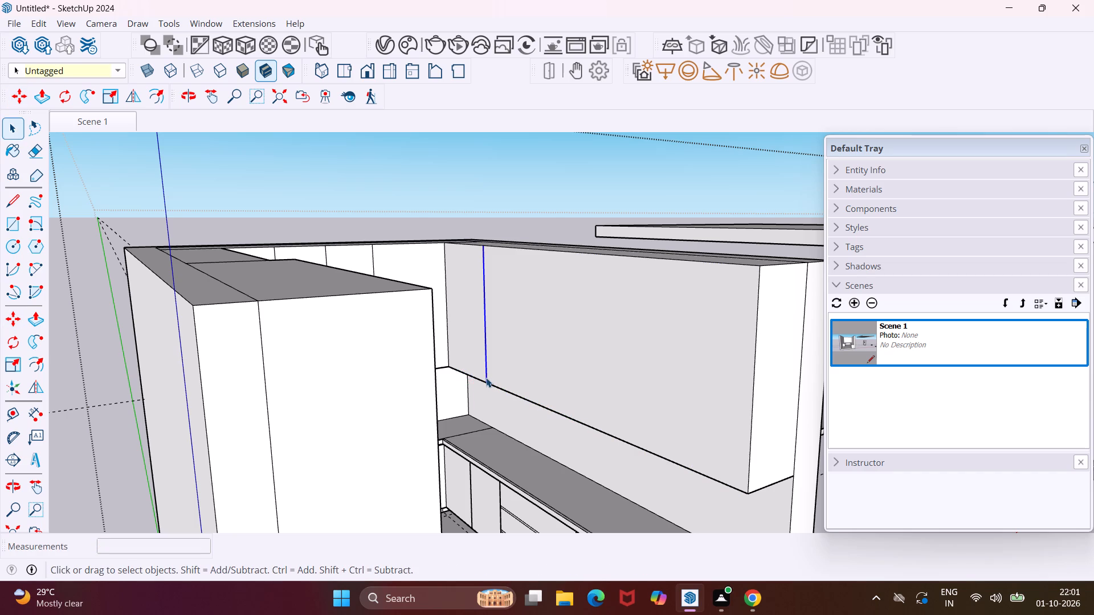
key("m")
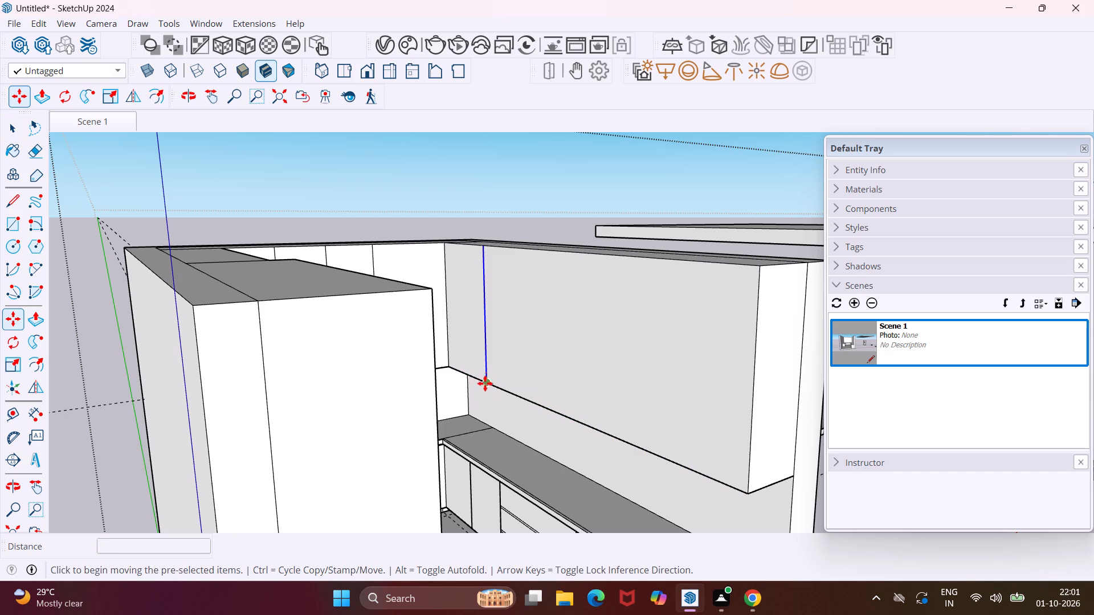
left_click(485, 384)
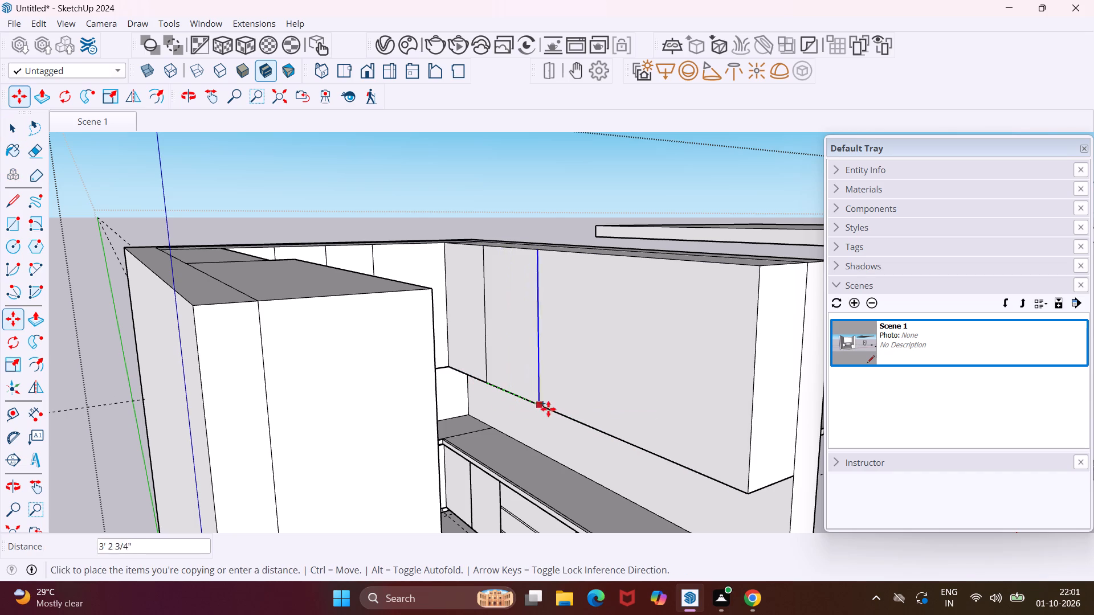
left_click(598, 433)
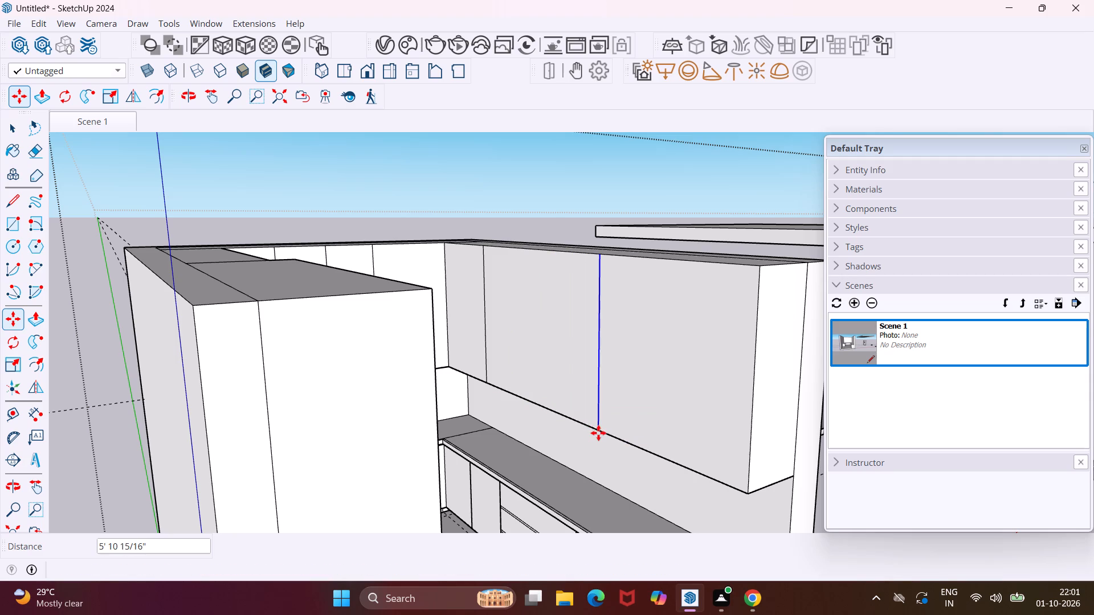
key("Escape")
key("space")
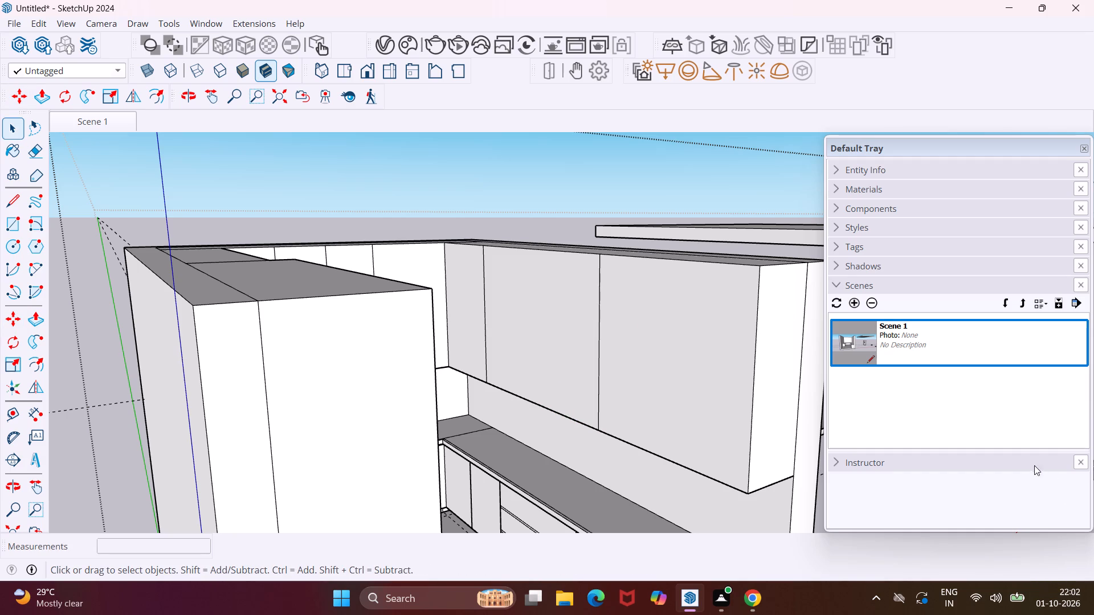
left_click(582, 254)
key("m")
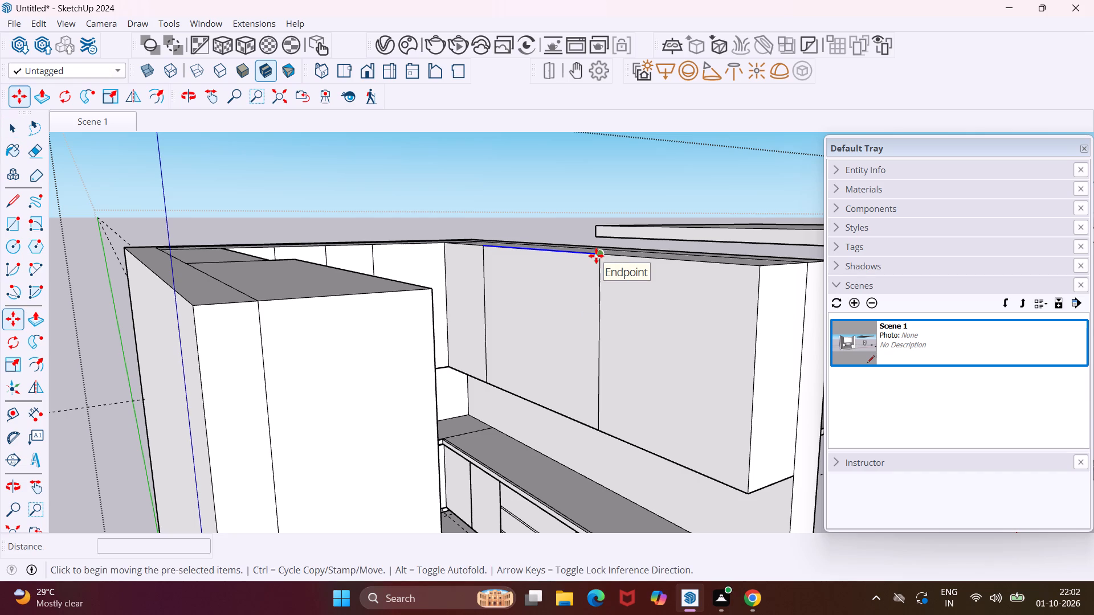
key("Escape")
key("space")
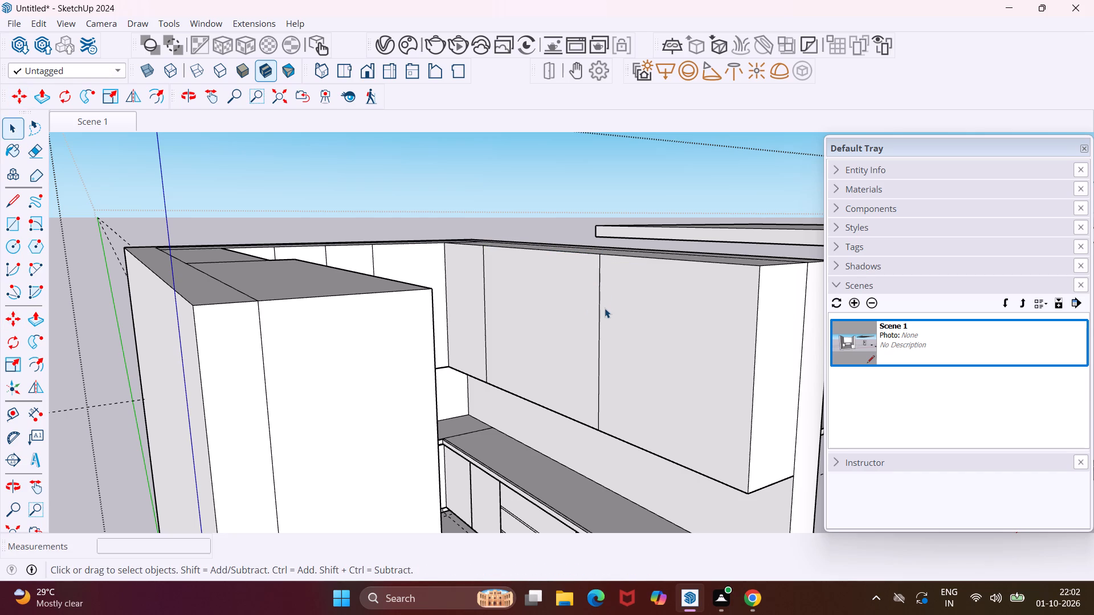
Copy both vertical dividers on the side wall cabinet 0.4" toward the open end to form the door gaps.
left_click(599, 320)
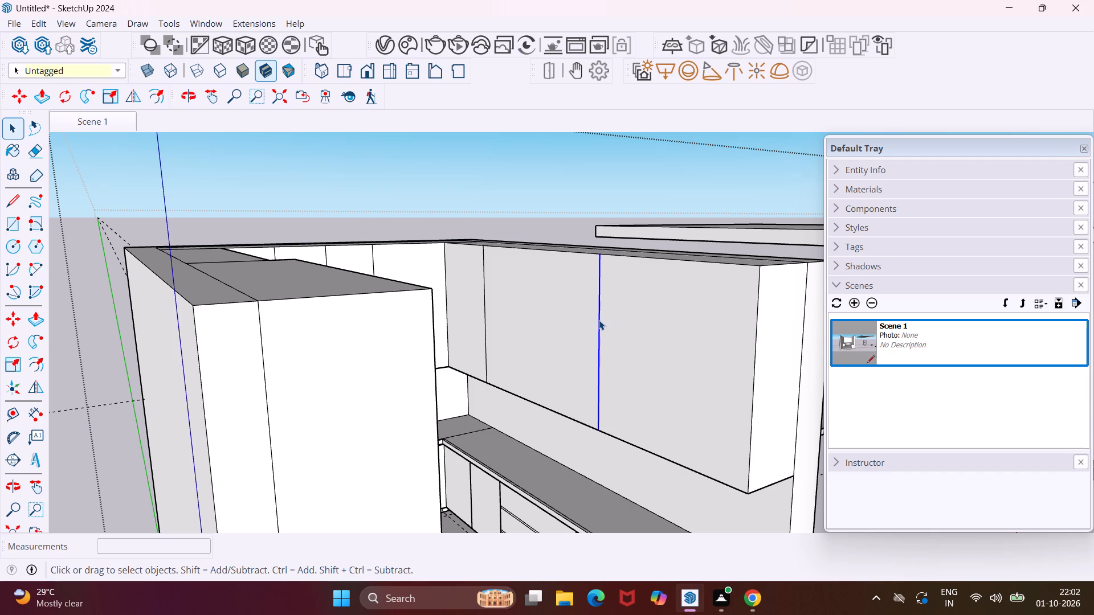
left_click(485, 315, "ctrl")
key("m")
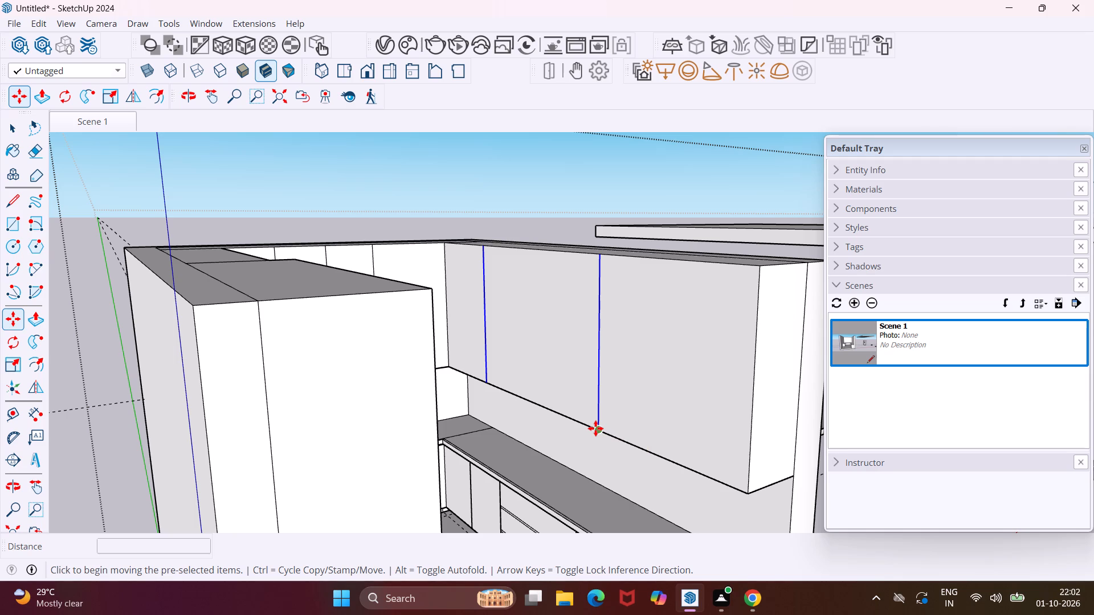
scroll(595, 429, "up", 11)
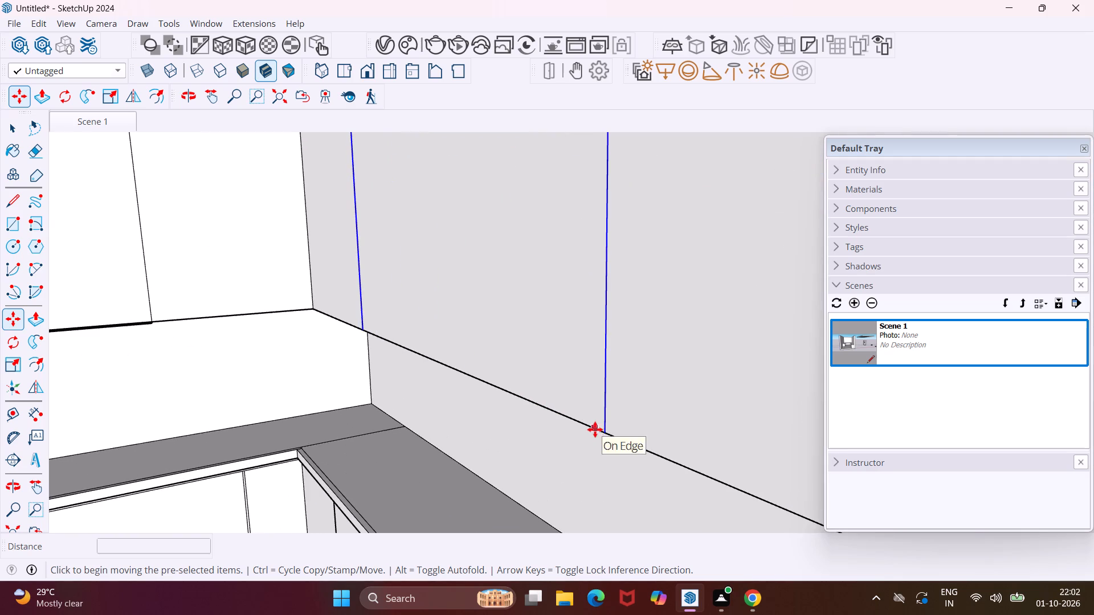
left_click(605, 434)
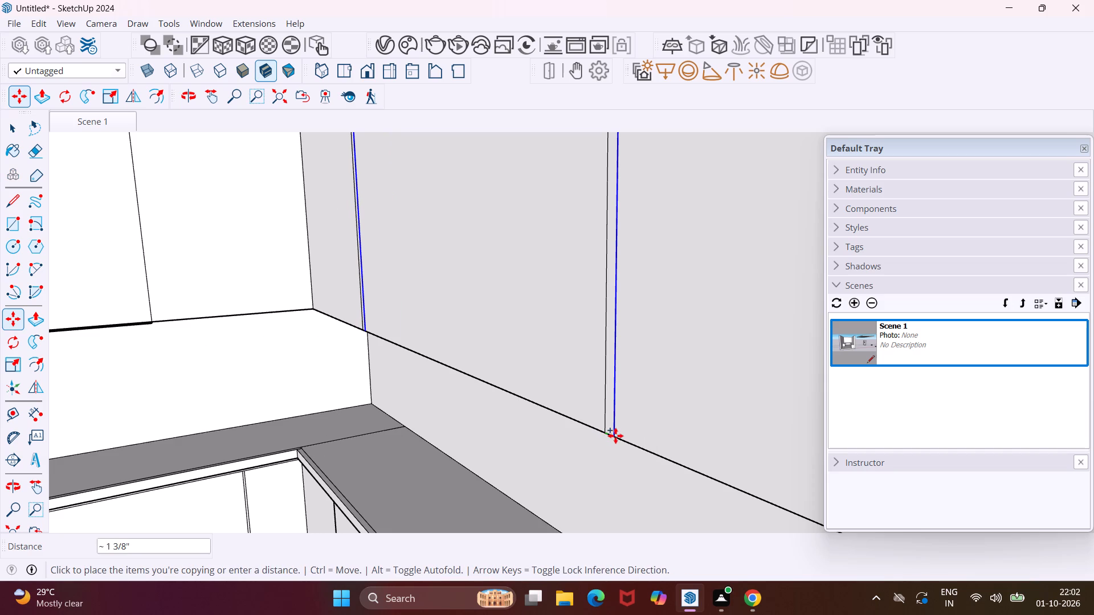
type(".4\"")
key("Return")
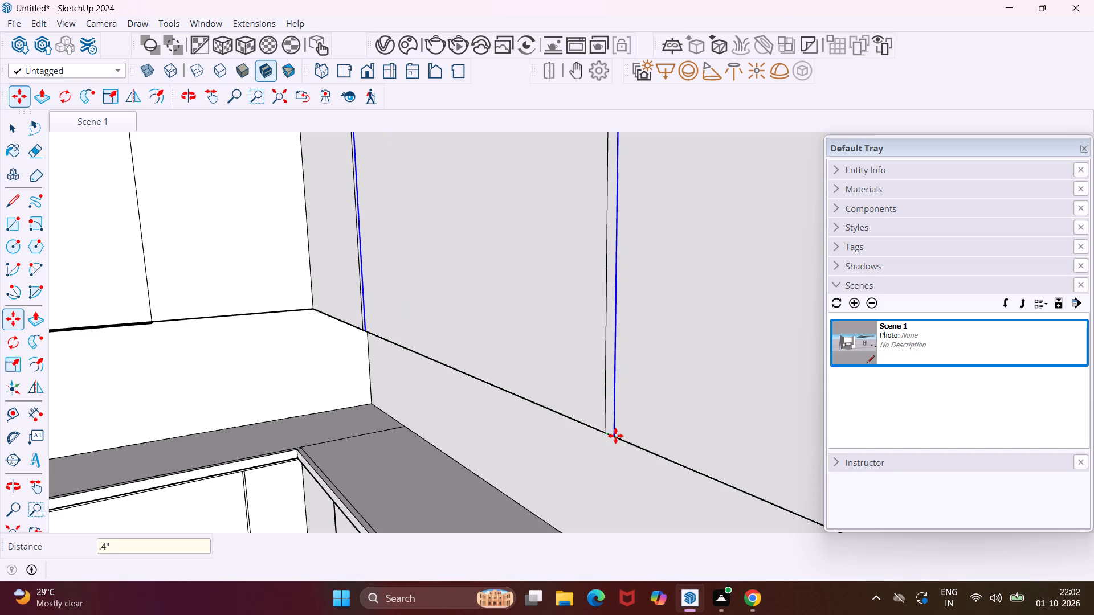
key("Escape")
key("space")
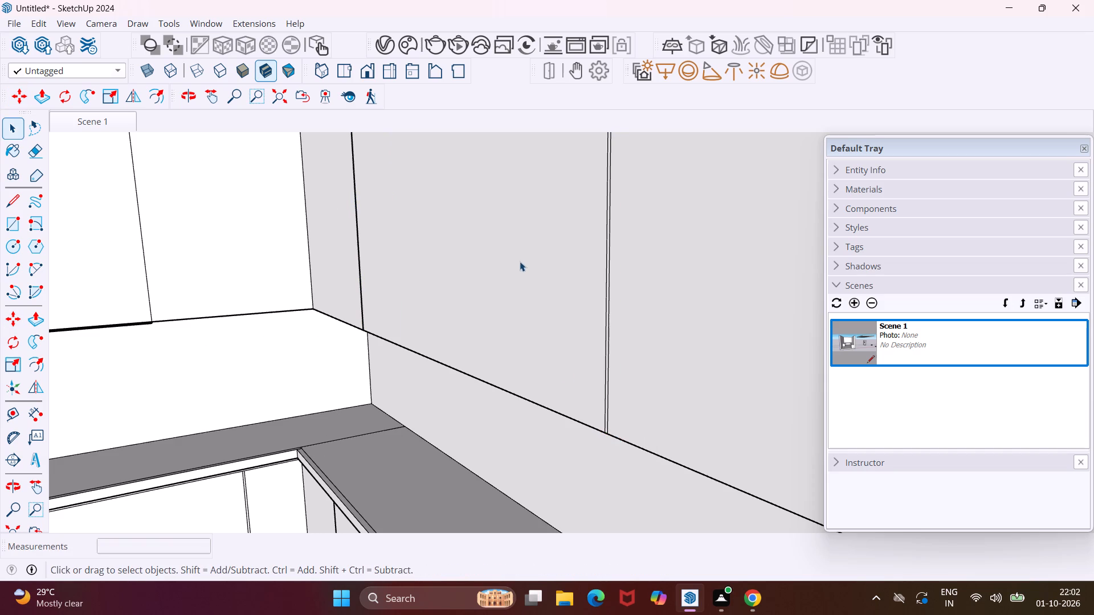
Copy the three vertical dividers on the back wall cabinet 0.4" along the red axis toward the side wall cabinet to form door gaps.
scroll(519, 261, "down", 10)
middle_click_drag(503, 265, 452, 294)
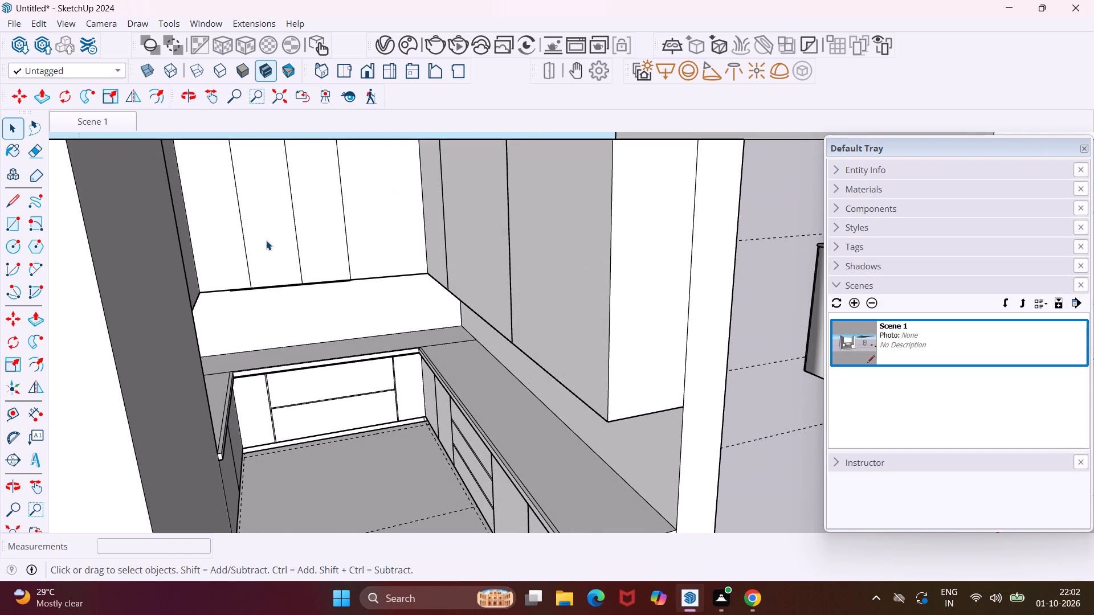
scroll(254, 252, "up", 16)
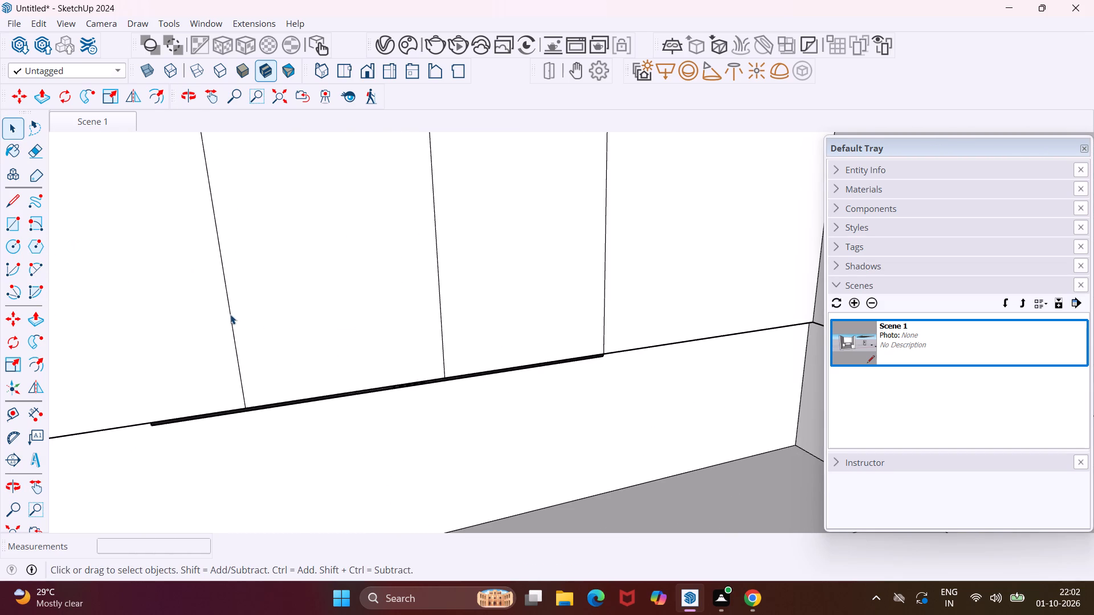
left_click(230, 314, "ctrl")
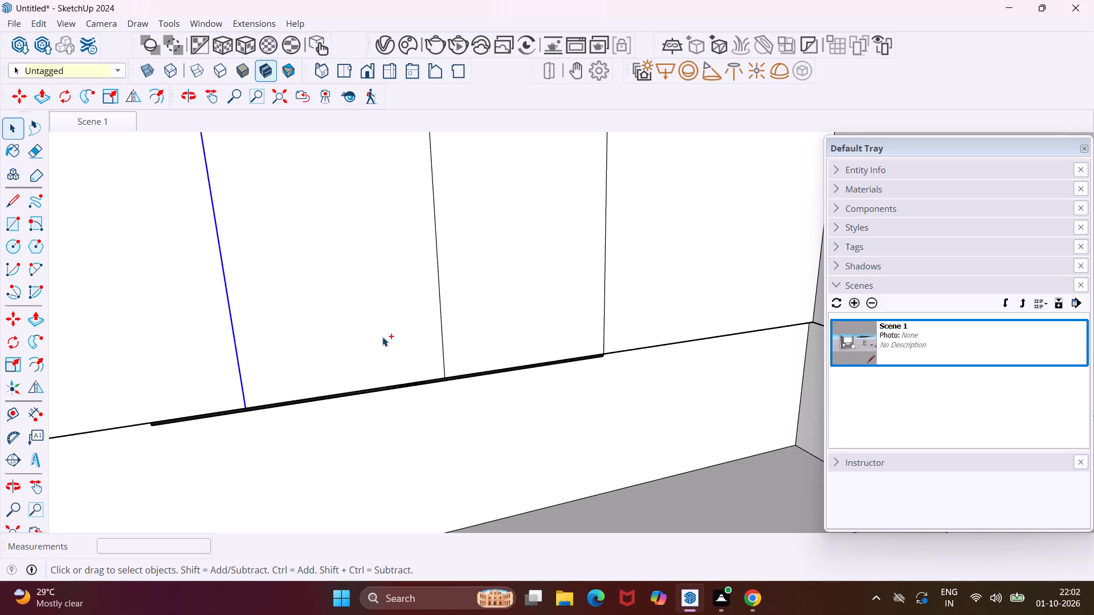
left_click(440, 322, "ctrl")
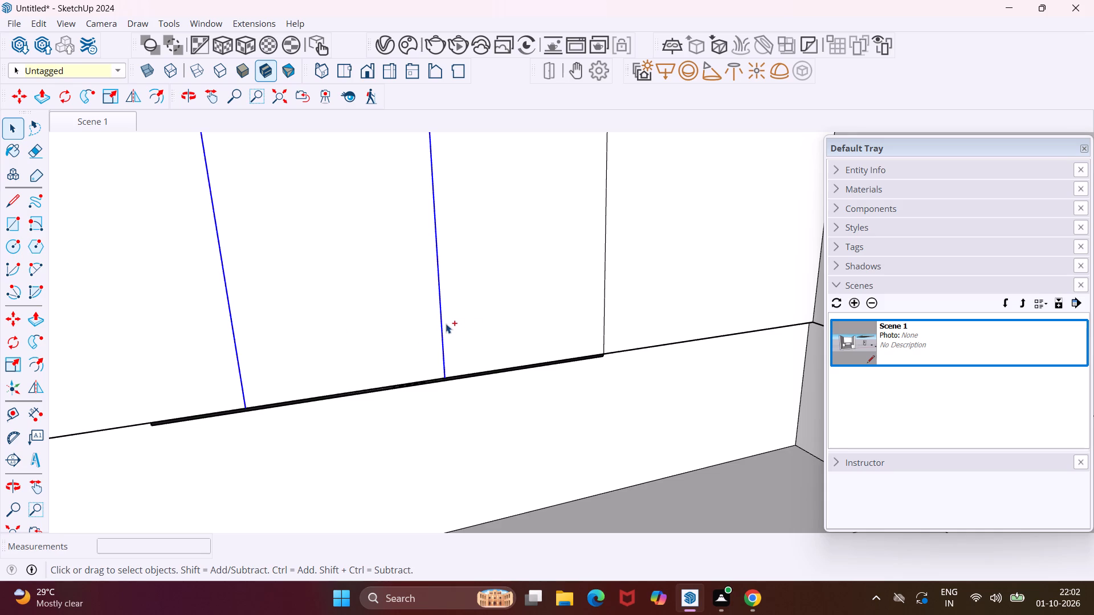
left_click(604, 316, "ctrl")
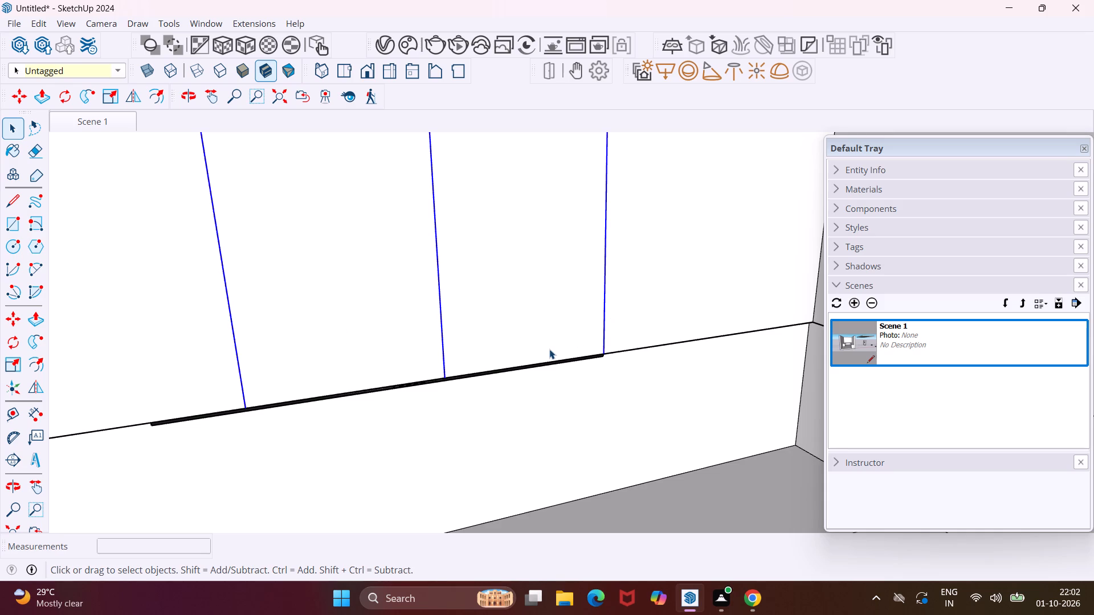
key("m")
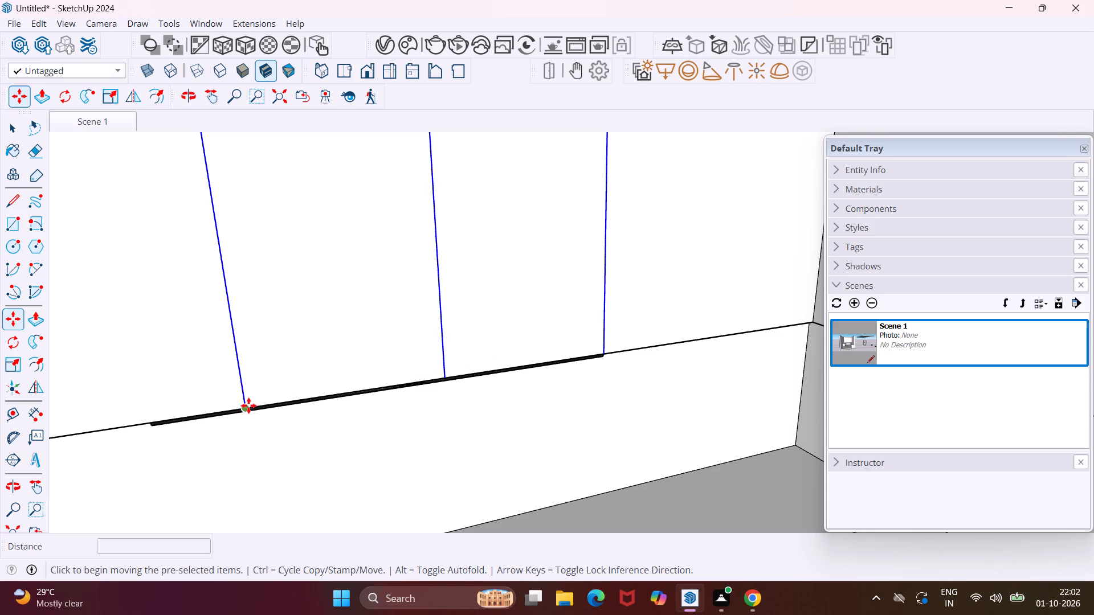
left_click(247, 405)
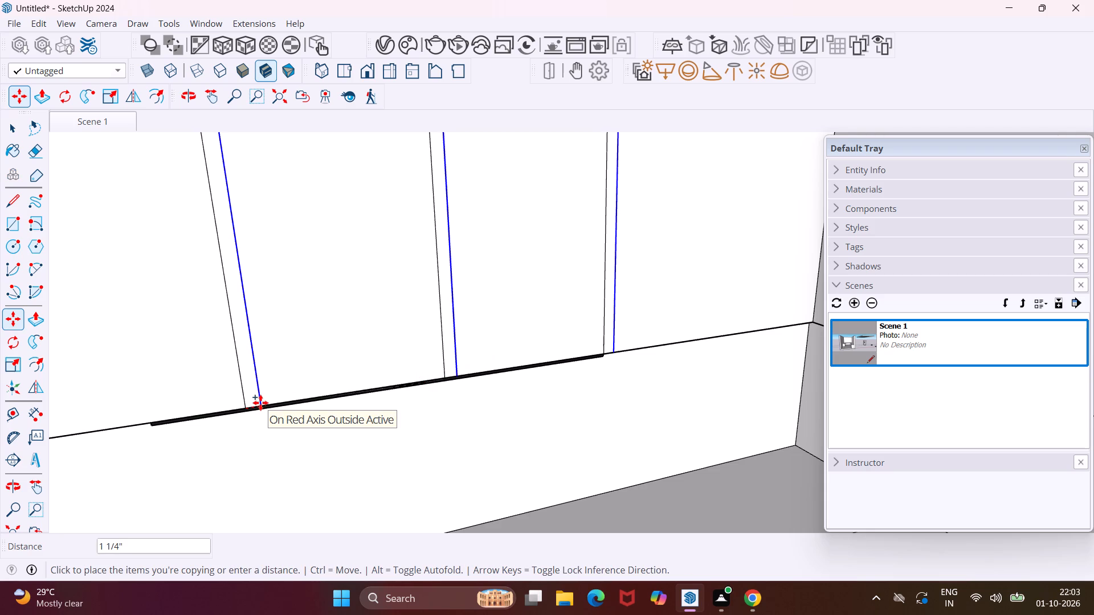
scroll(260, 403, "up", 4)
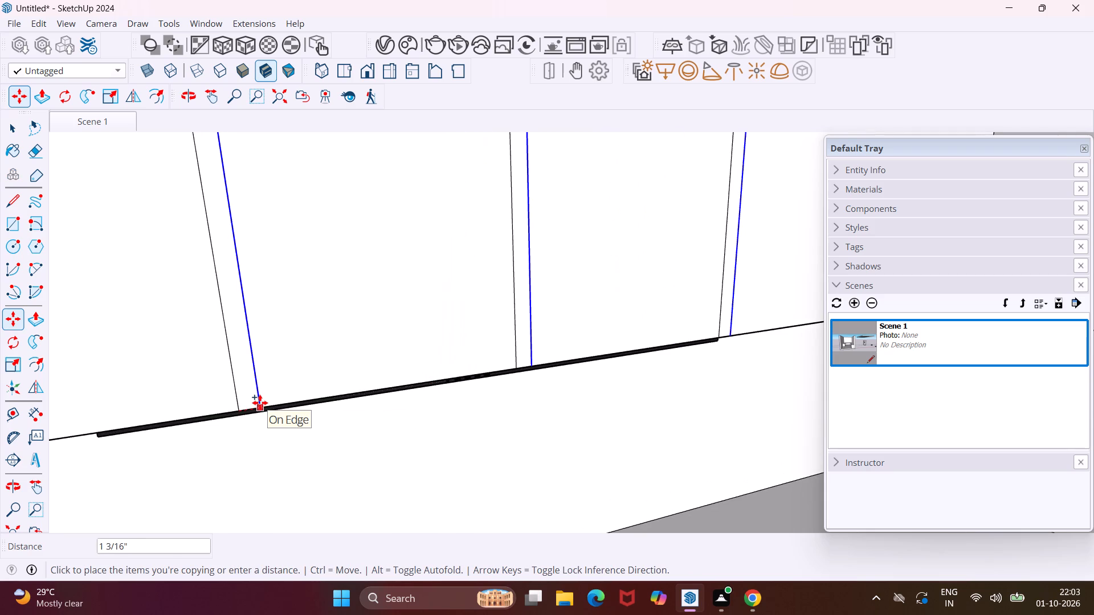
type(".4\"")
key("Return")
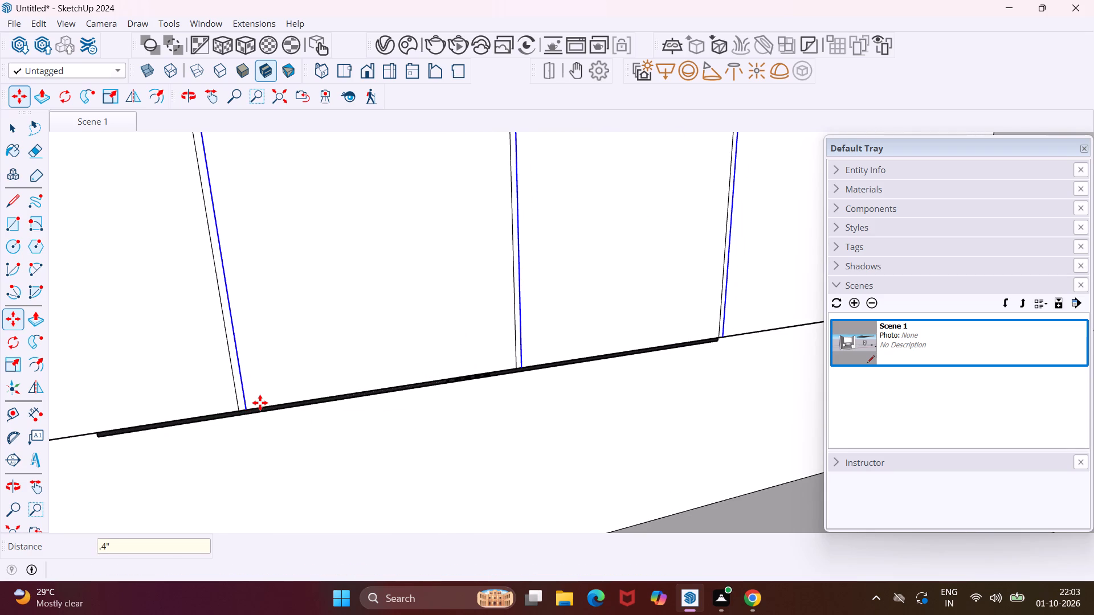
key("Escape")
key("space")
scroll(228, 380, "down", 3)
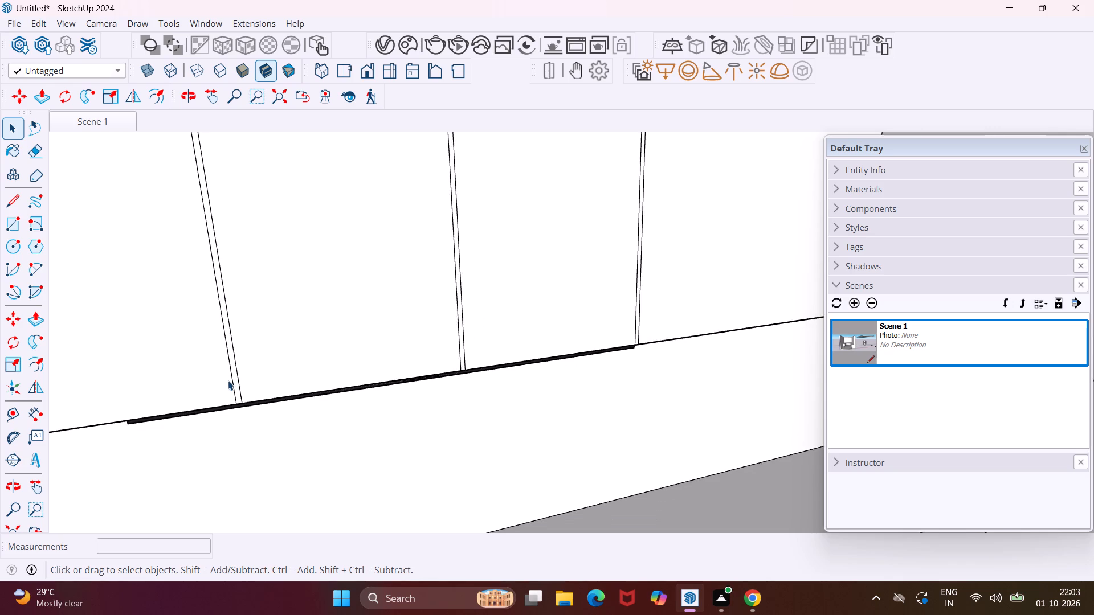
Copy the back-corner vertical edge of the wall cabinet beside the tall unit about 1' 11" along its bottom edge toward the tall unit.
scroll(228, 380, "down", 20)
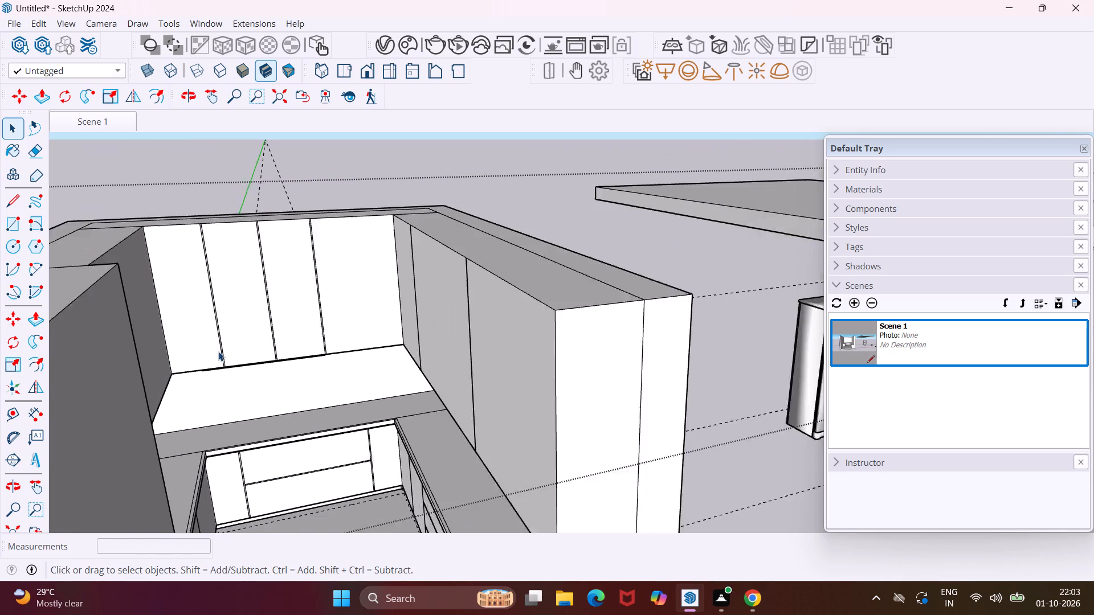
middle_click_drag(242, 323, 123, 362)
scroll(164, 304, "up", 6)
middle_click_drag(162, 301, 128, 304)
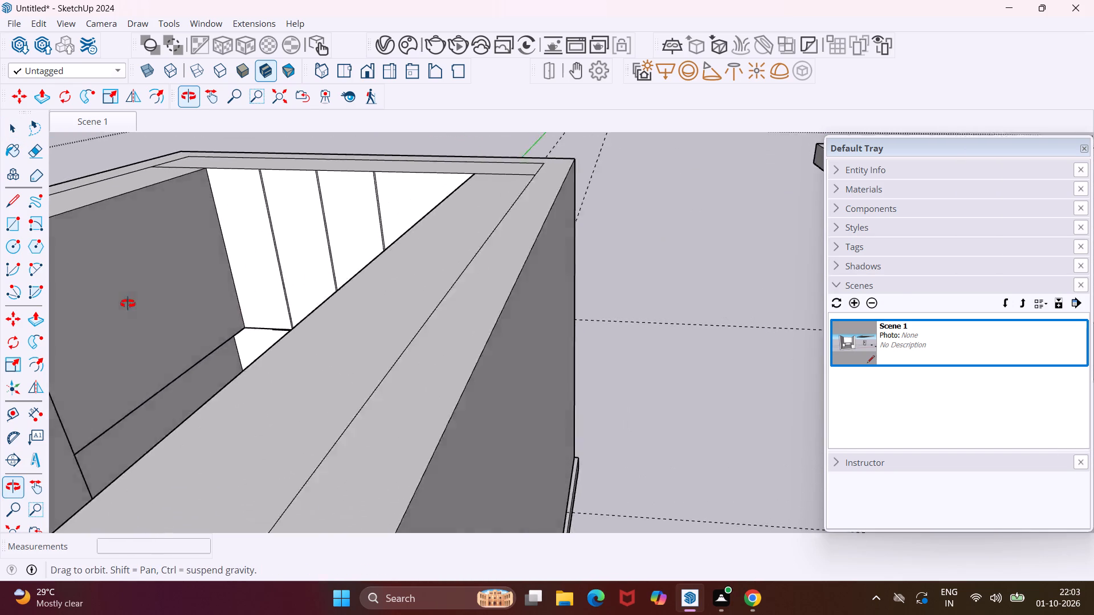
middle_click_drag(128, 304, 62, 314)
scroll(152, 241, "down", 4)
middle_click_drag(174, 210, 169, 215)
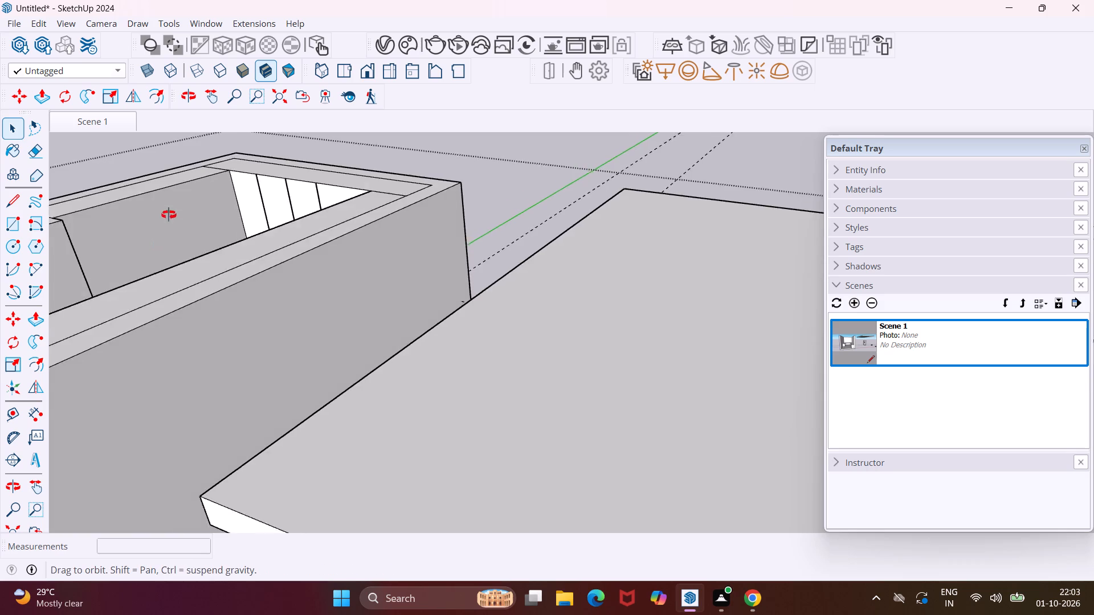
middle_click_drag(169, 215, 138, 265)
middle_click_drag(137, 255, 102, 259)
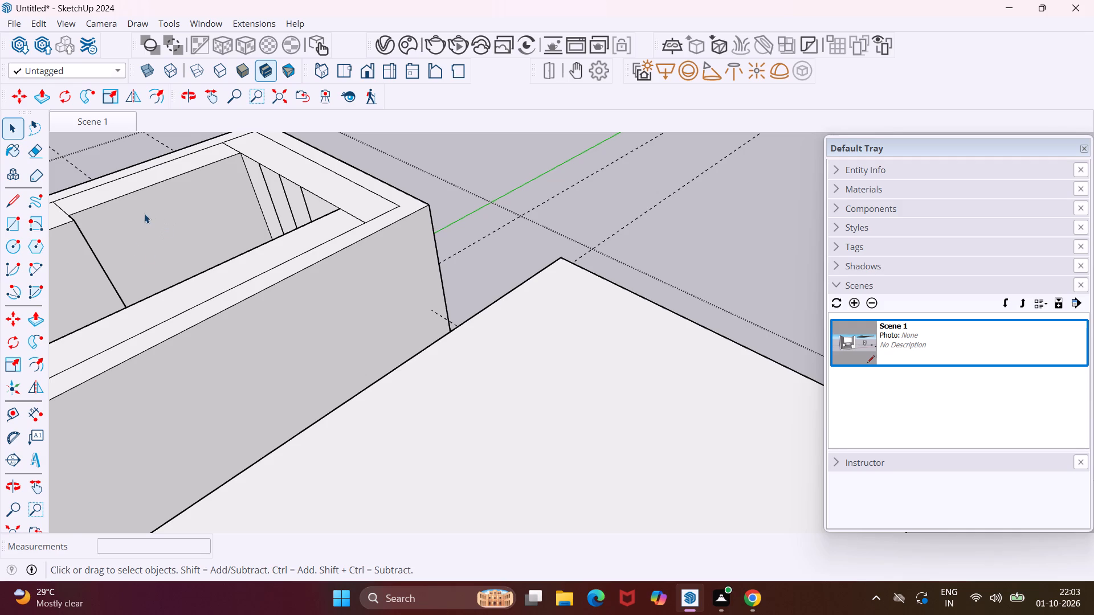
scroll(144, 214, "up", 5)
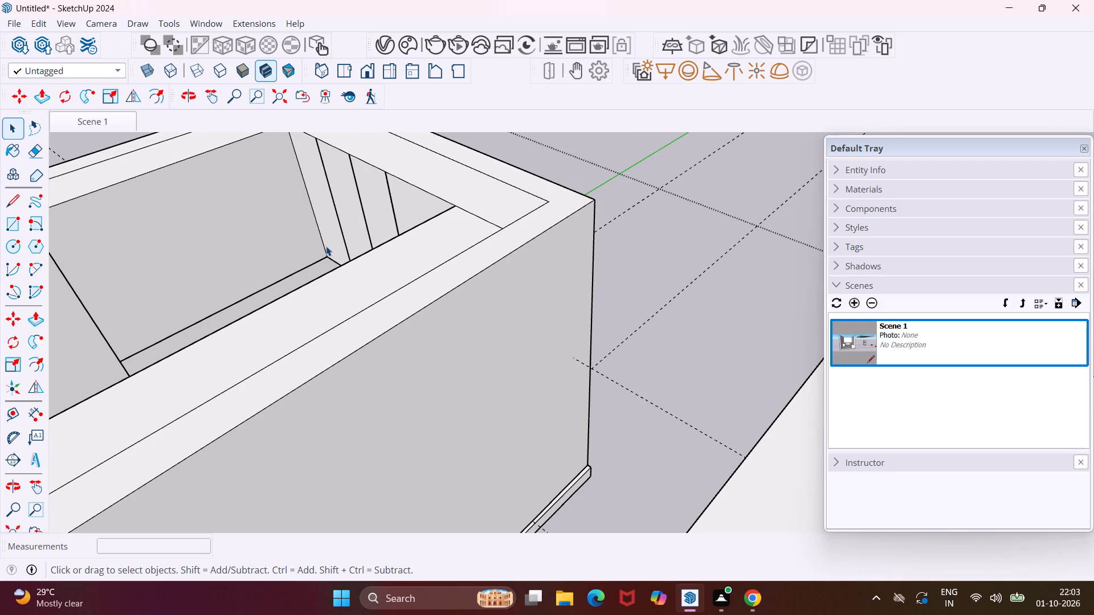
left_click(322, 243)
key("m")
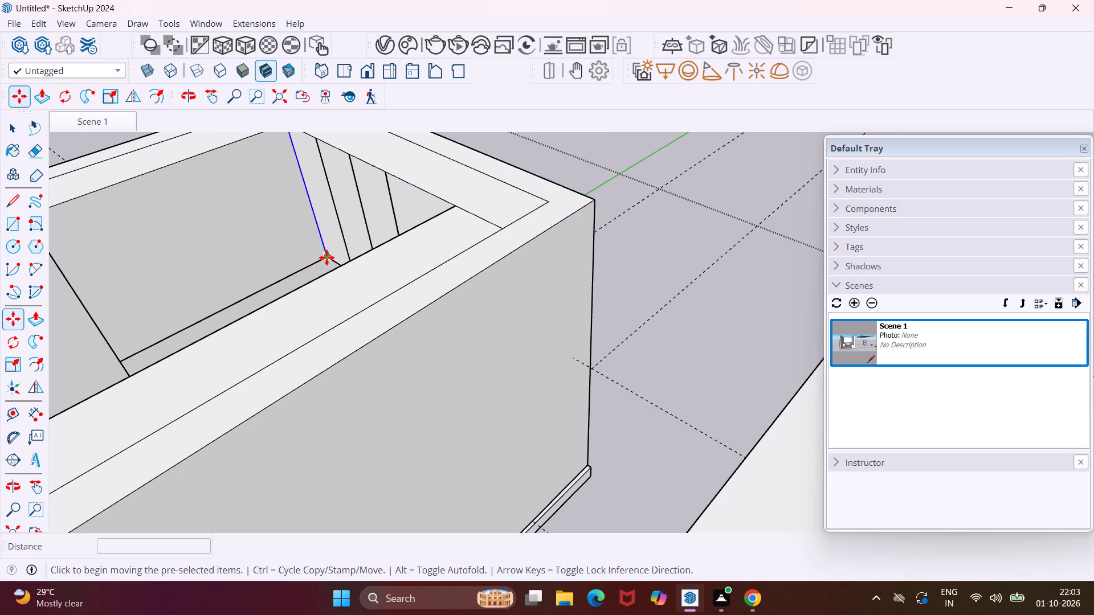
left_click(326, 257)
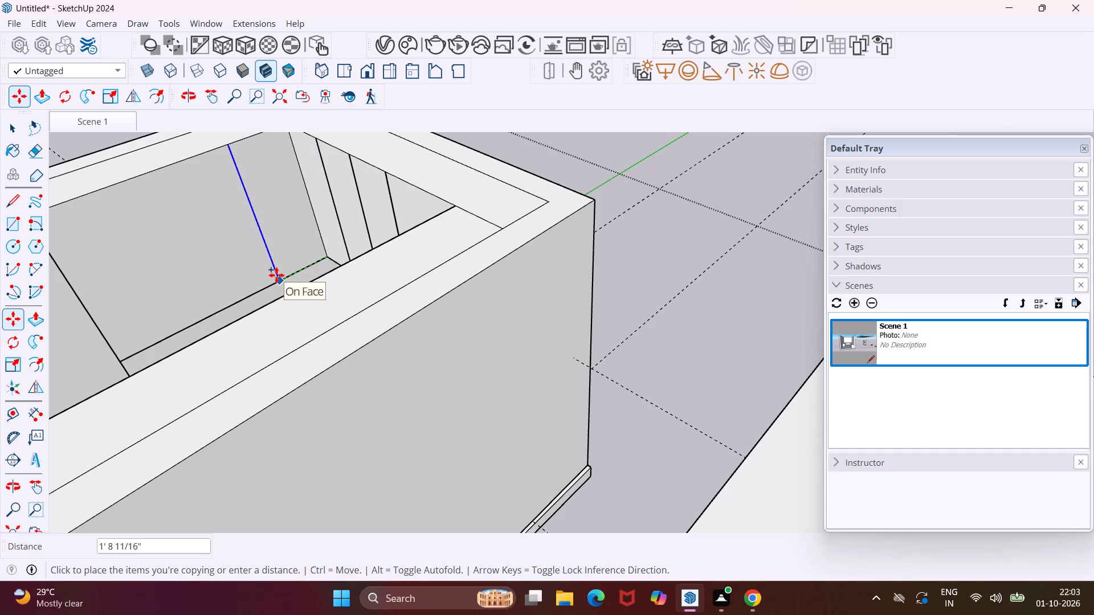
scroll(275, 276, "up", 11)
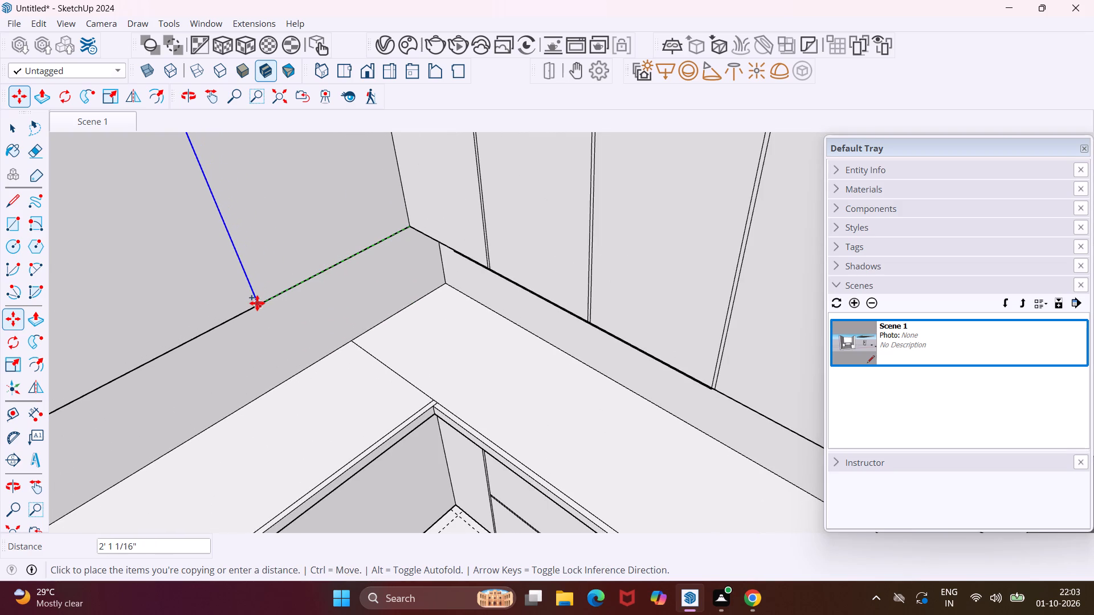
scroll(257, 303, "down", 3)
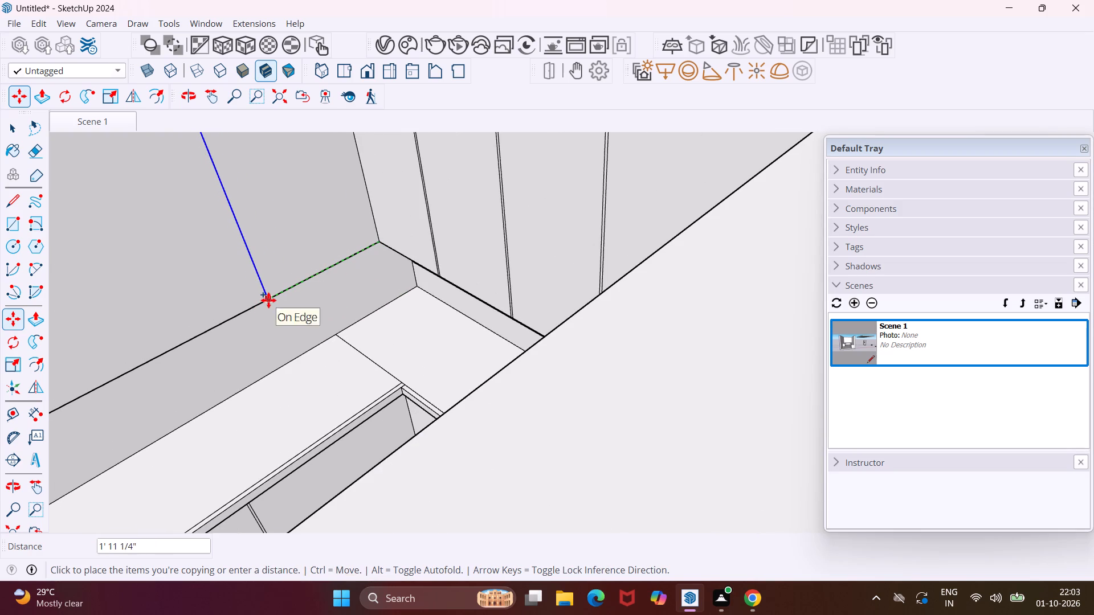
left_click(271, 300)
scroll(250, 261, "down", 11)
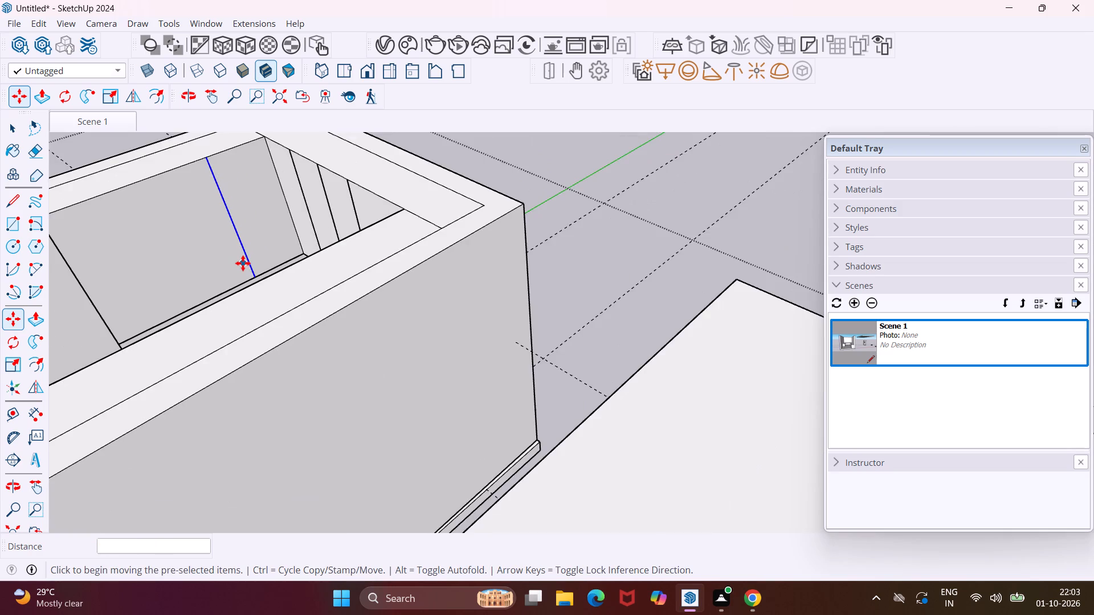
scroll(243, 263, "down", 3)
key("Escape")
key("space")
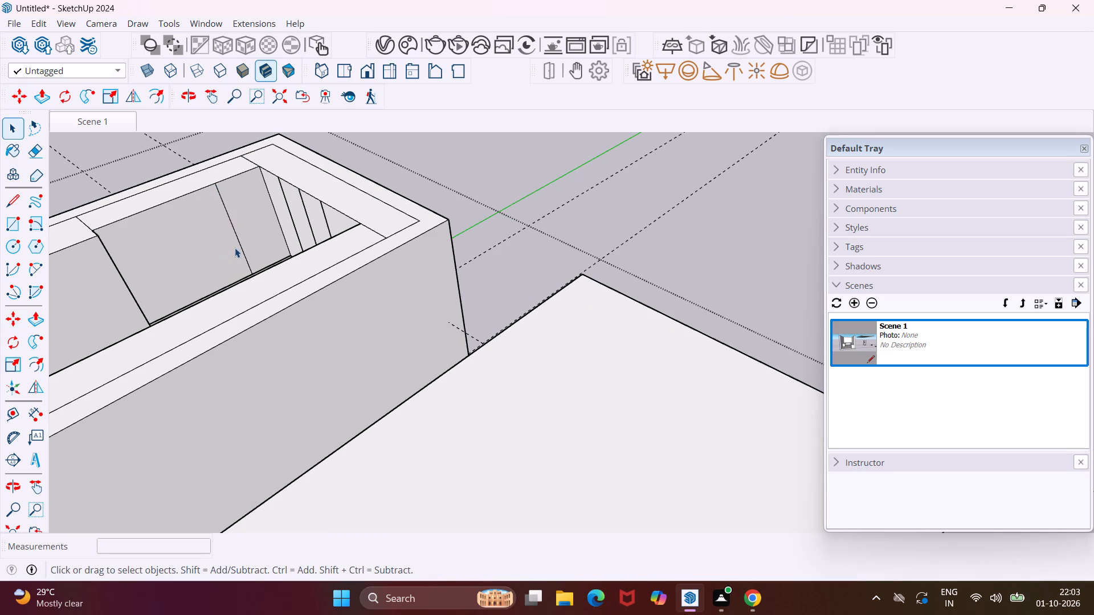
Copy the vertical divider on the wall cabinet beside the tall unit 0.4" toward the tall unit to form a door gap.
scroll(240, 251, "up", 8)
left_click(250, 260)
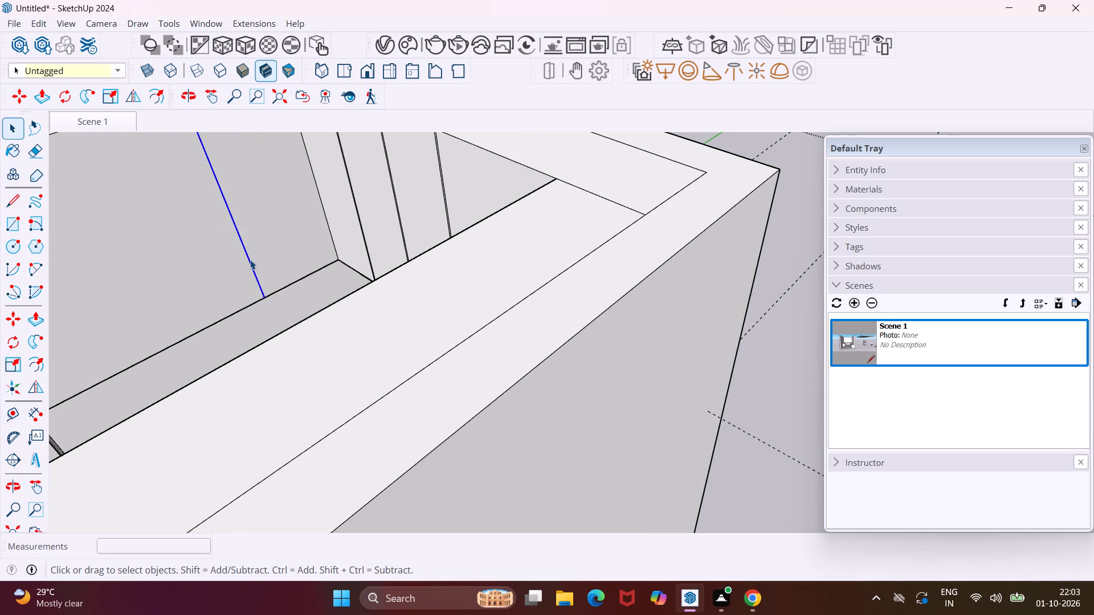
key("m")
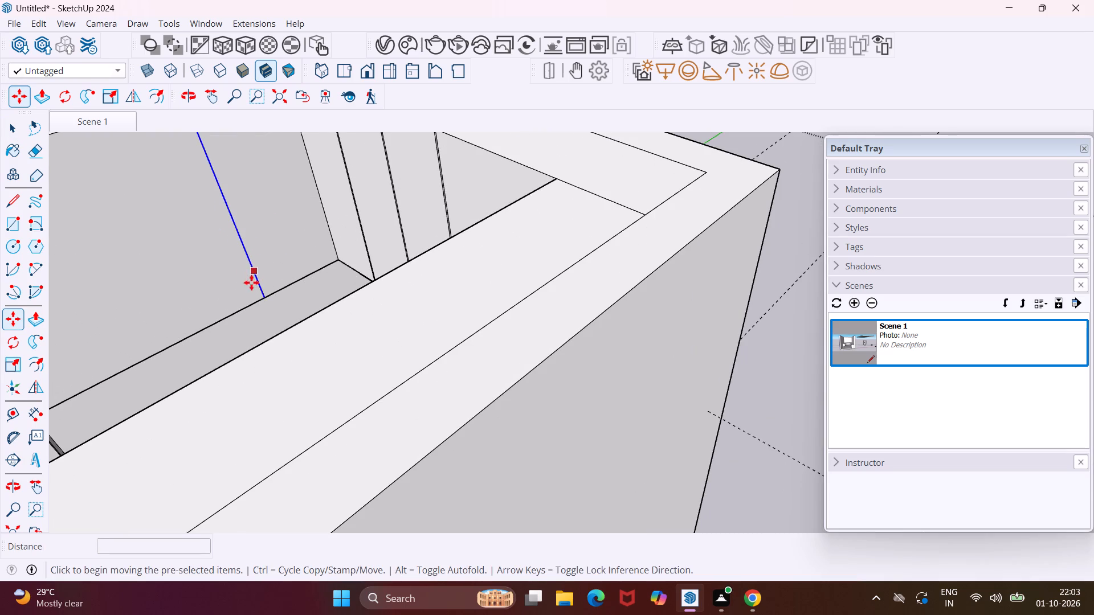
left_click(263, 297)
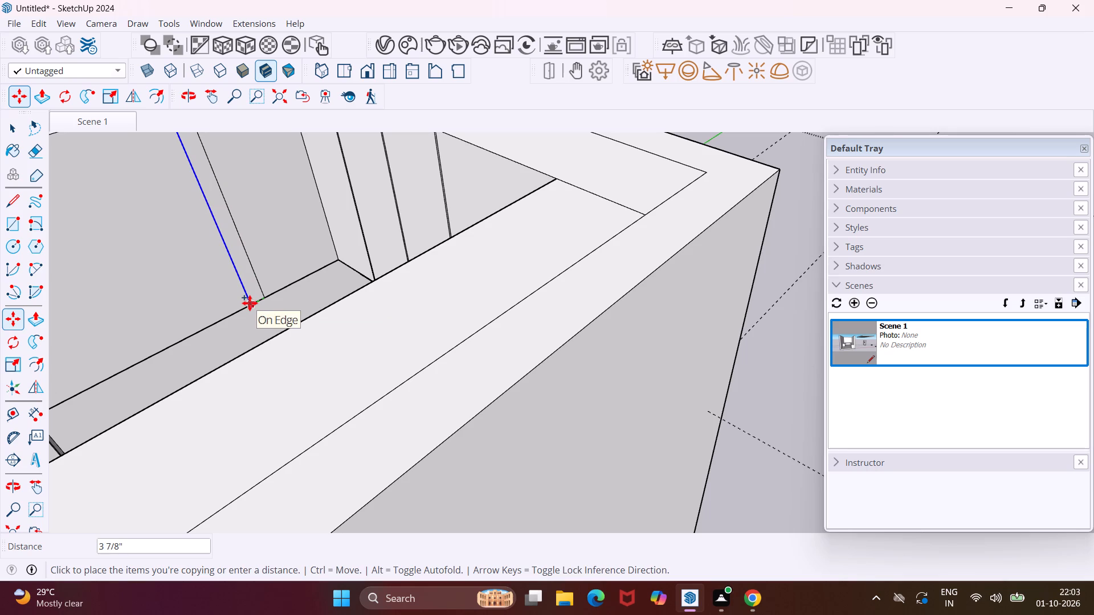
key("period")
key("4")
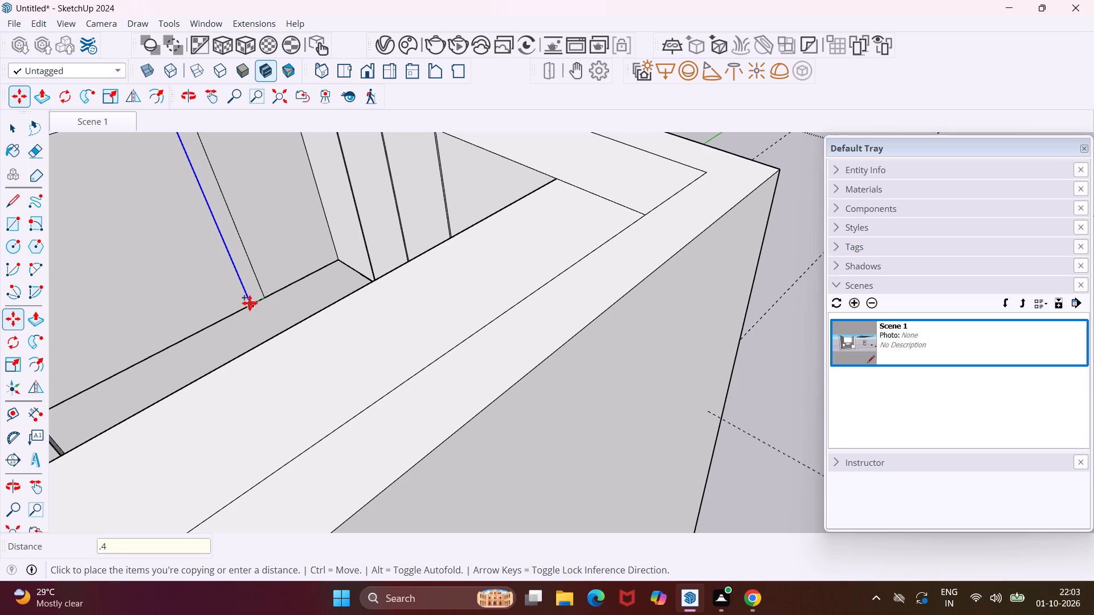
key("shift+quotedbl")
key("Return")
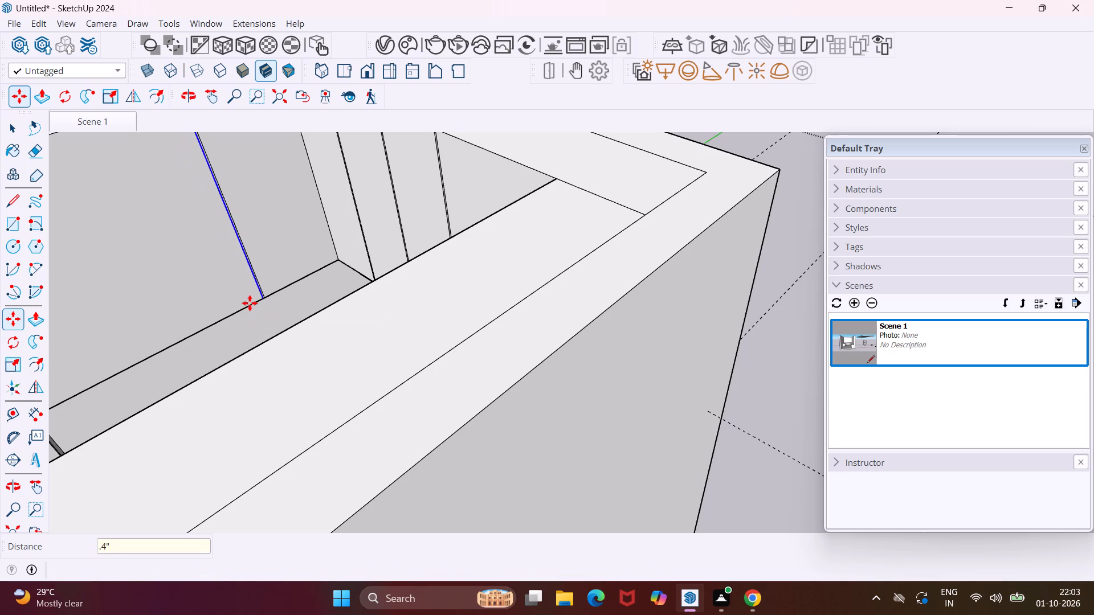
key("Escape")
key("space")
On the opposite side wall cabinet, copy the top edge between the two door gaps 4' 6" down, dividing the distance by 2.
middle_click_drag(254, 270, 382, 269)
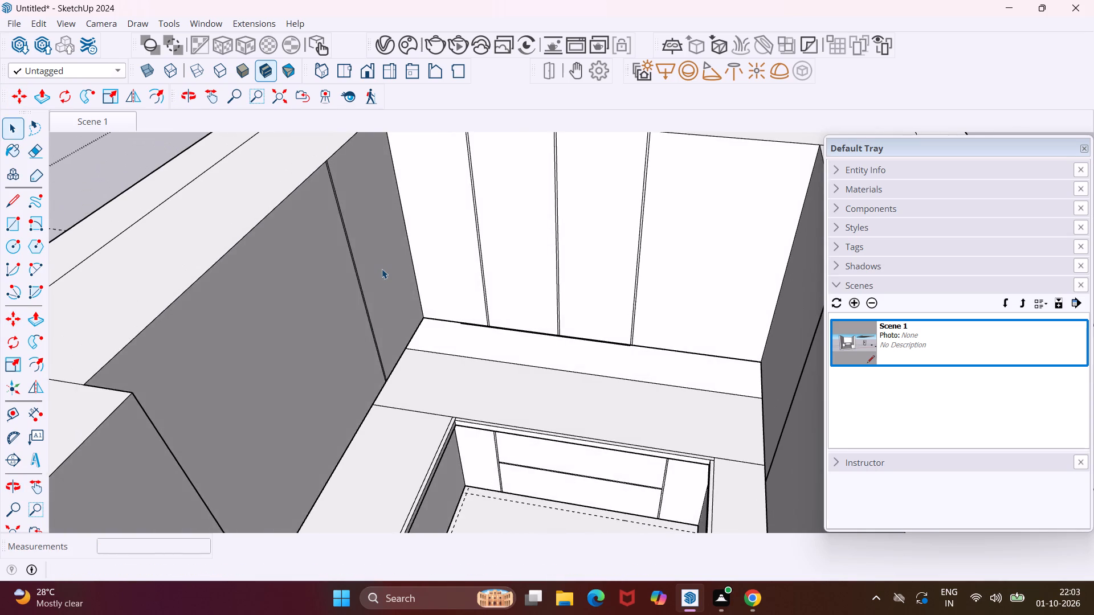
scroll(382, 269, "down", 10)
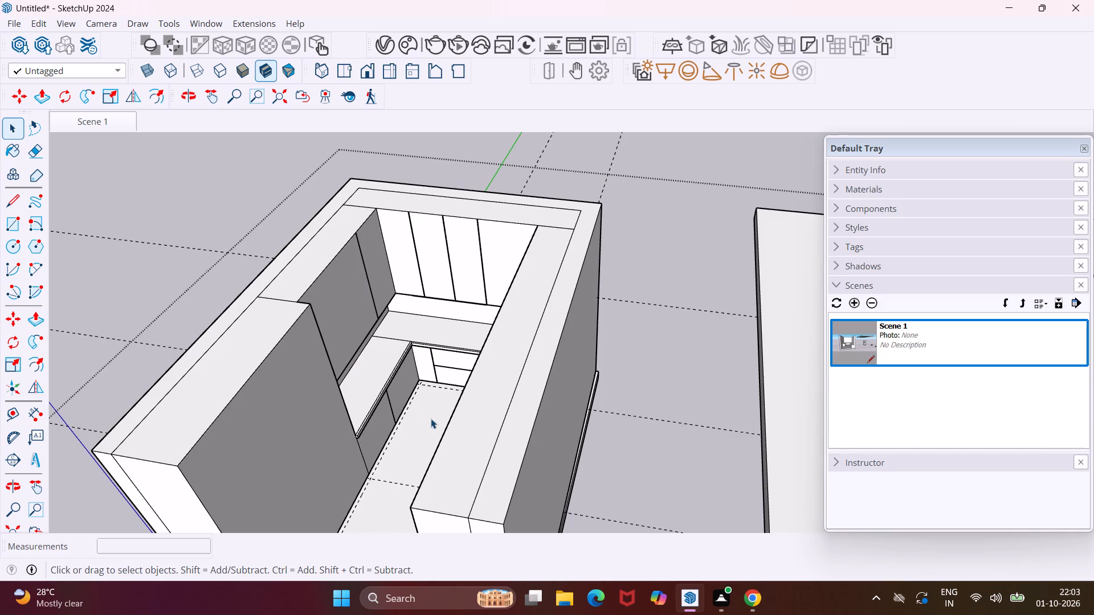
middle_click_drag(432, 419, 557, 328)
scroll(632, 220, "up", 11)
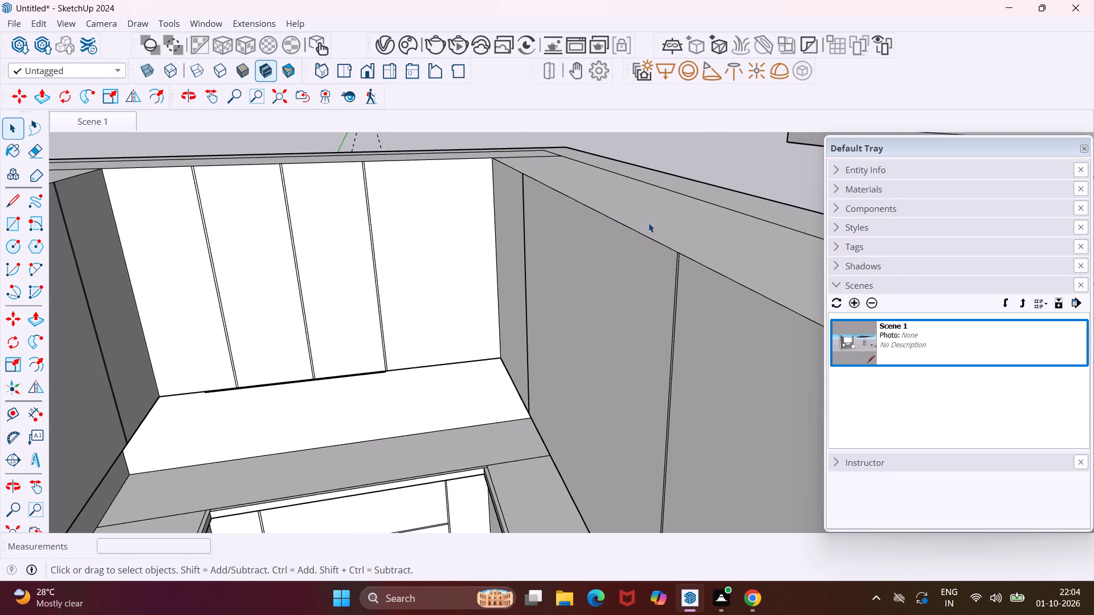
left_click(662, 243)
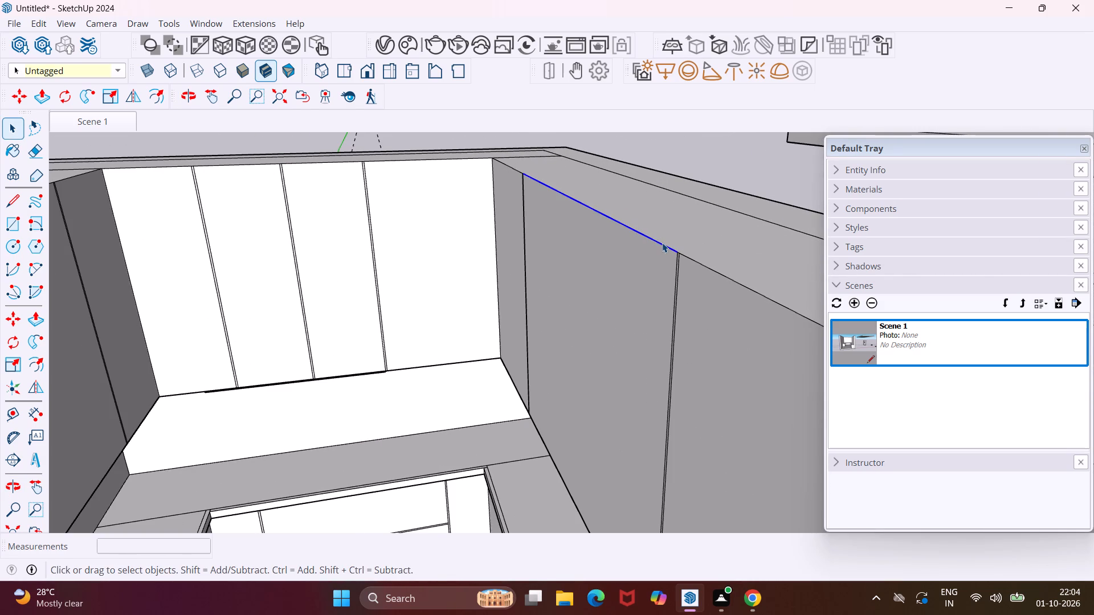
key("m")
left_click(678, 248)
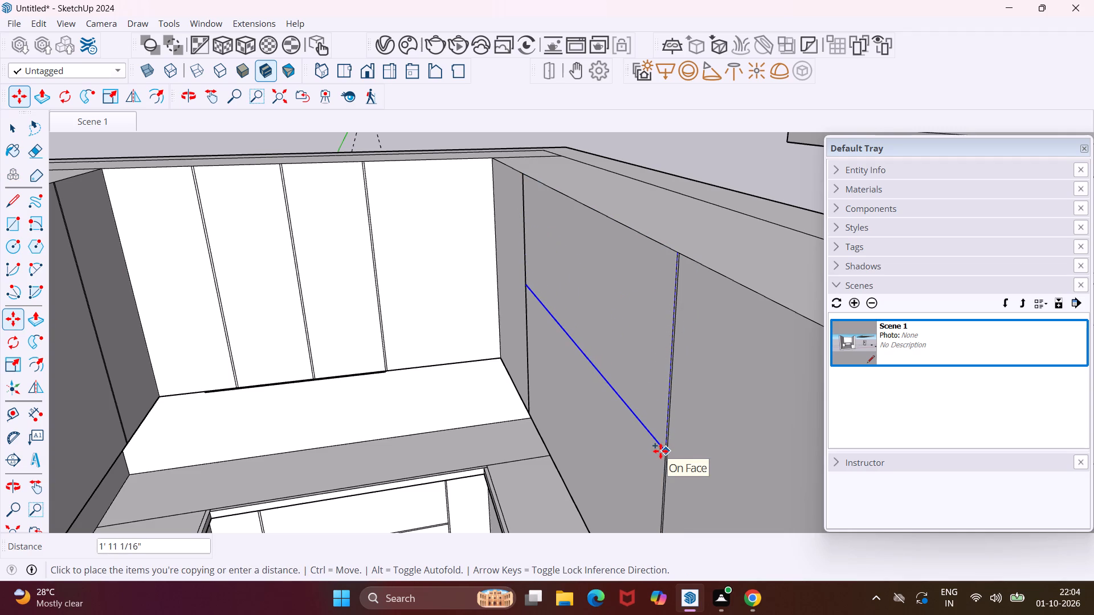
scroll(660, 451, "down", 18)
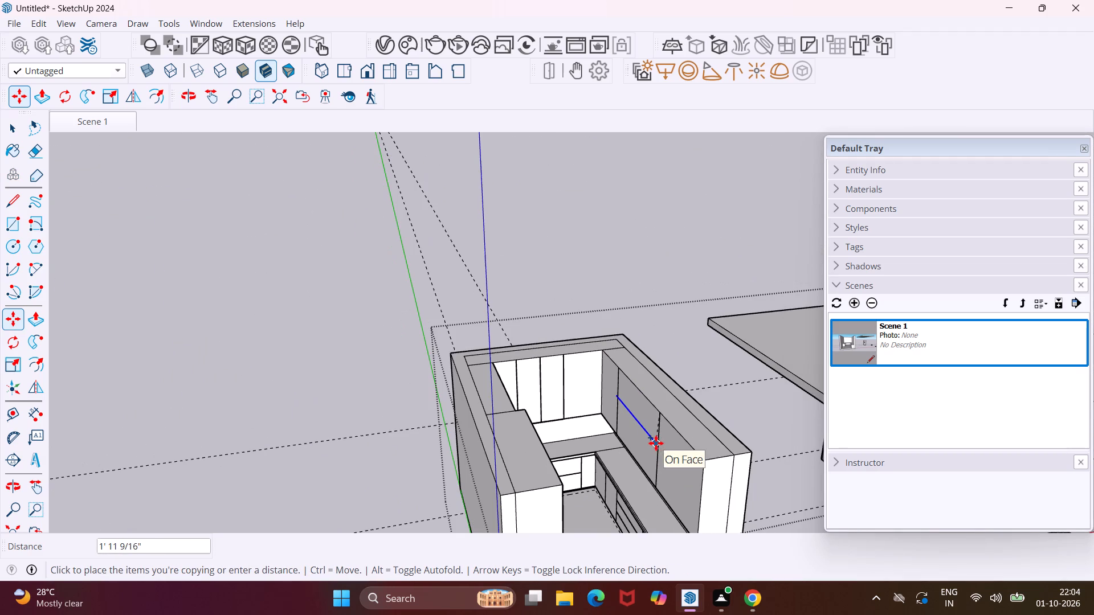
scroll(651, 488, "up", 17)
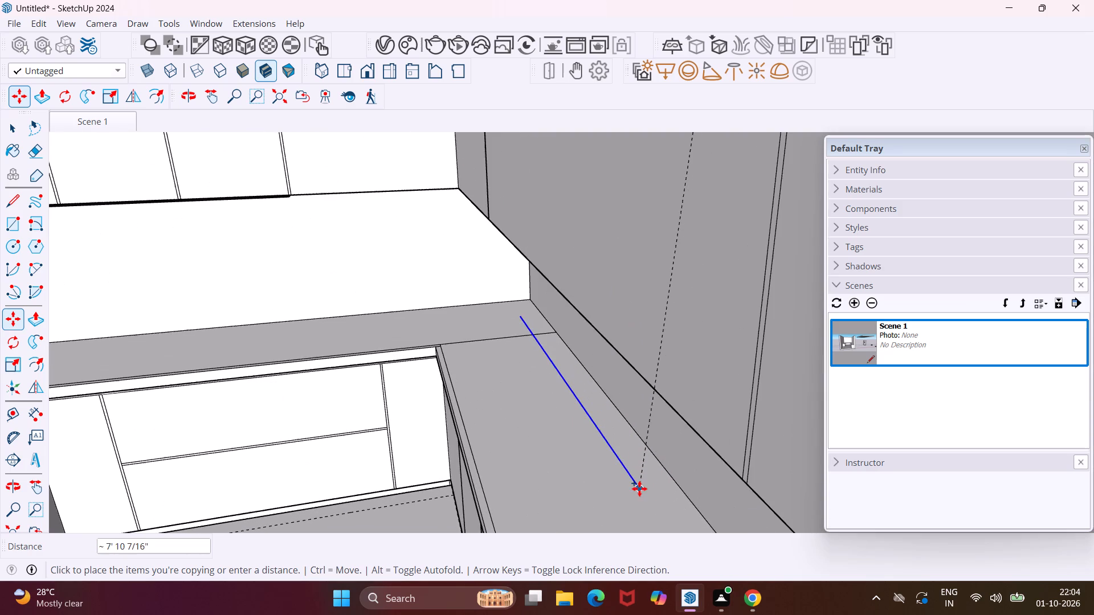
left_click(745, 477)
type("/2")
key("Return")
scroll(557, 323, "down", 6)
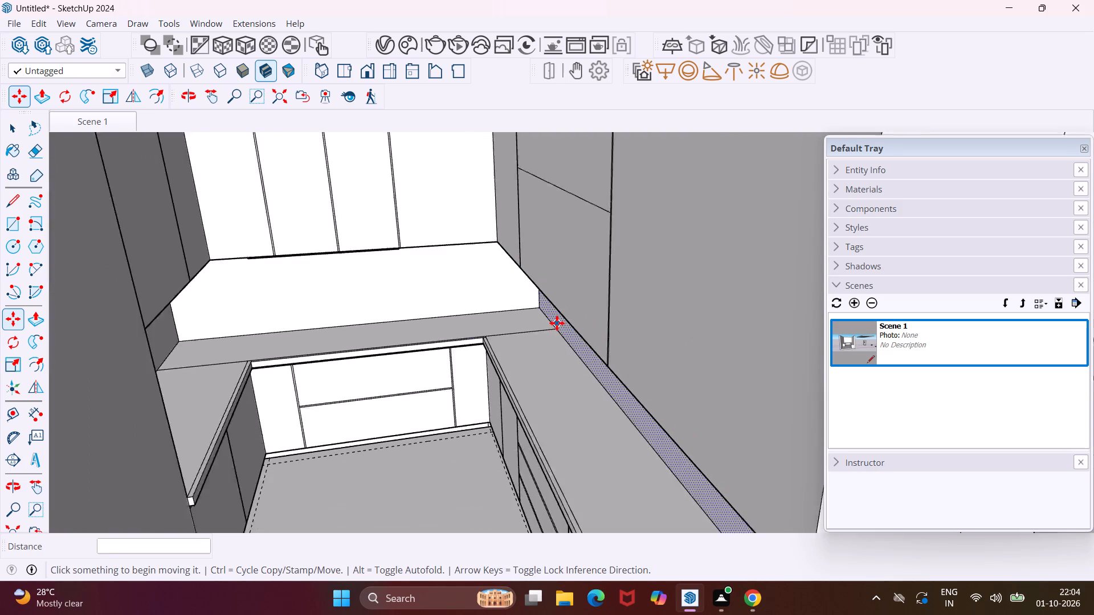
scroll(557, 323, "down", 4)
key("Escape")
key("space")
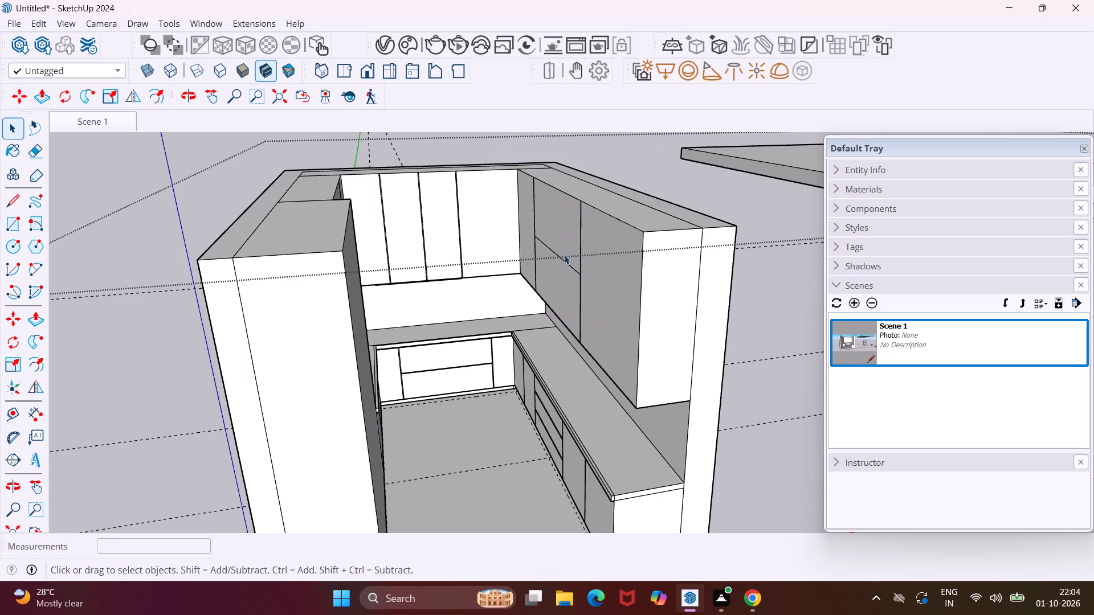
Copy the mid-height horizontal line between the side wall cabinet's two door gaps 0.75" downward to form a horizontal gap.
scroll(564, 257, "up", 16)
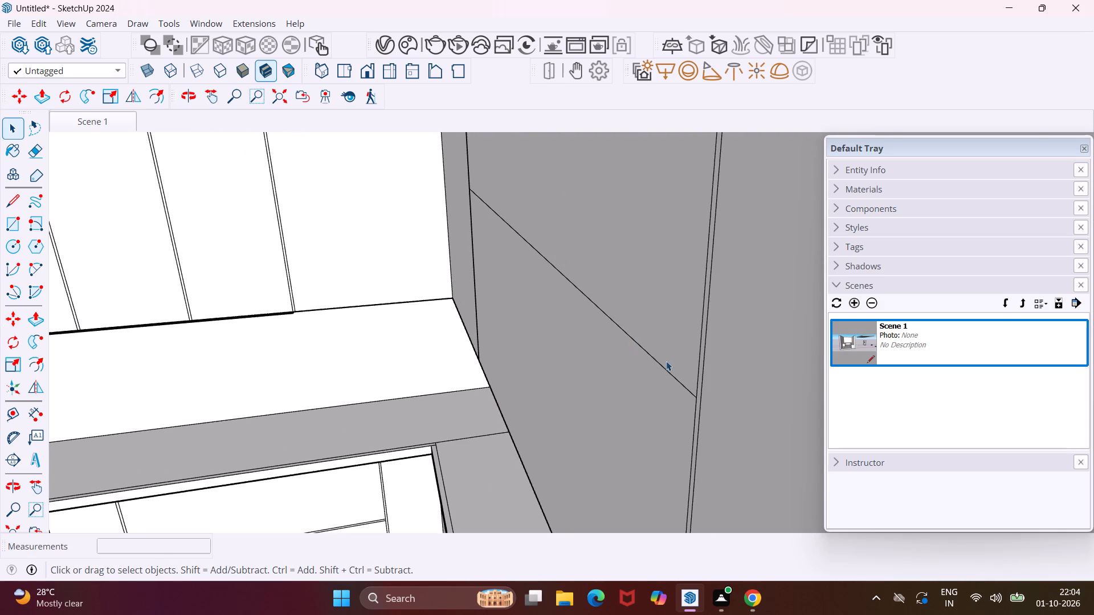
left_click(692, 393)
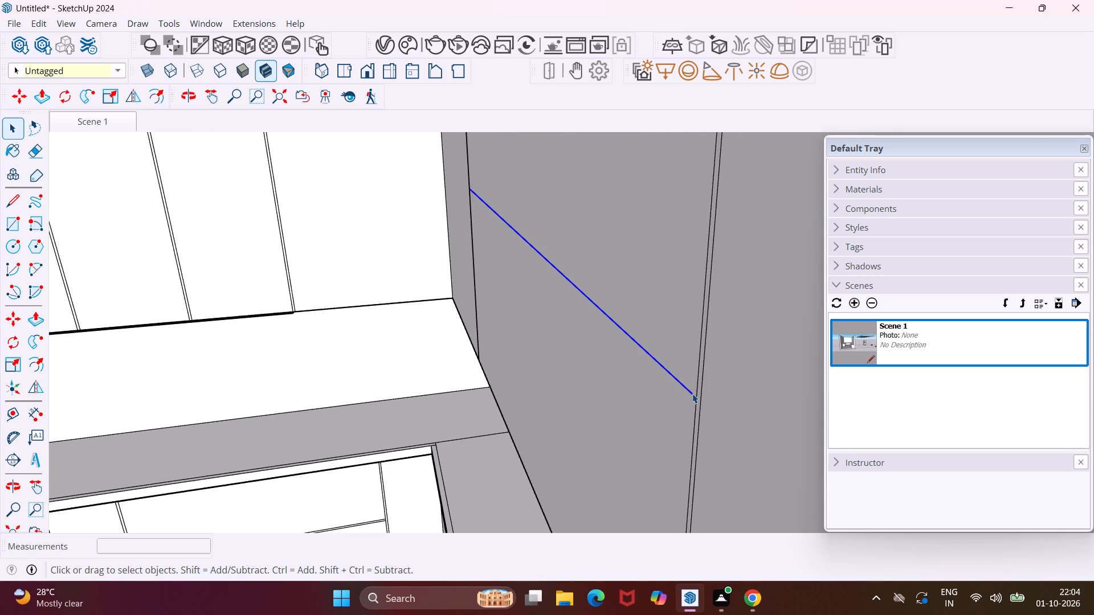
key("m")
left_click(696, 398)
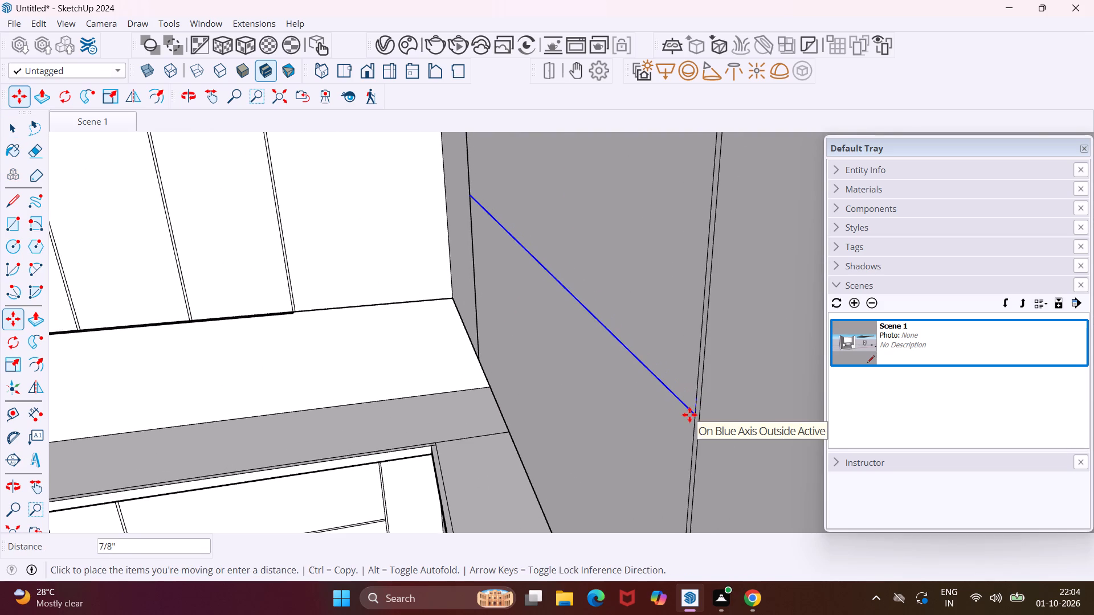
scroll(689, 415, "up", 4)
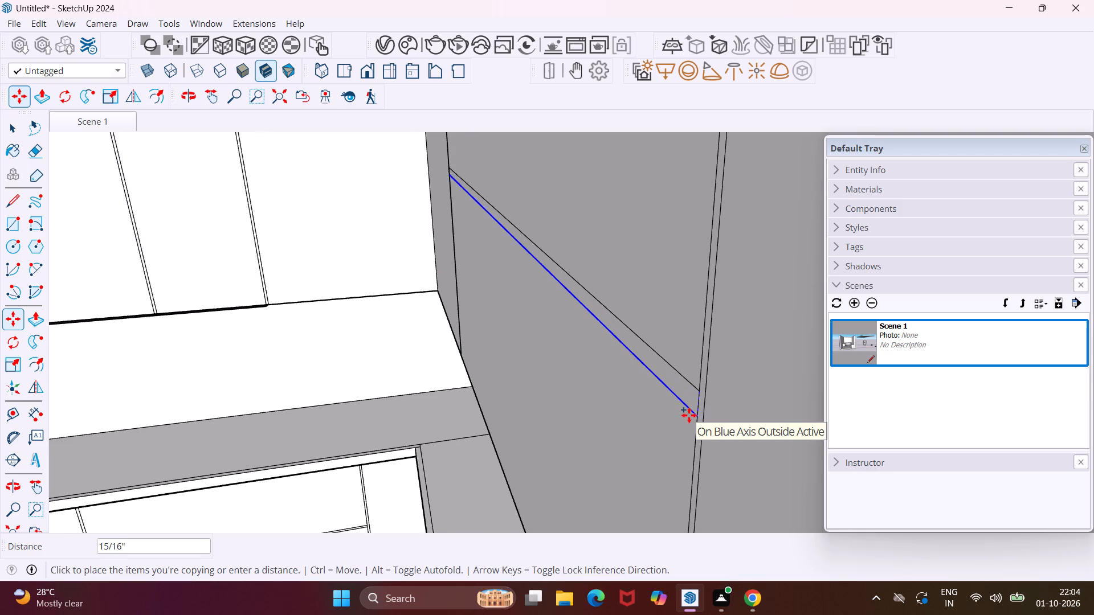
scroll(689, 415, "up", 1)
type(".75\"")
key("Return")
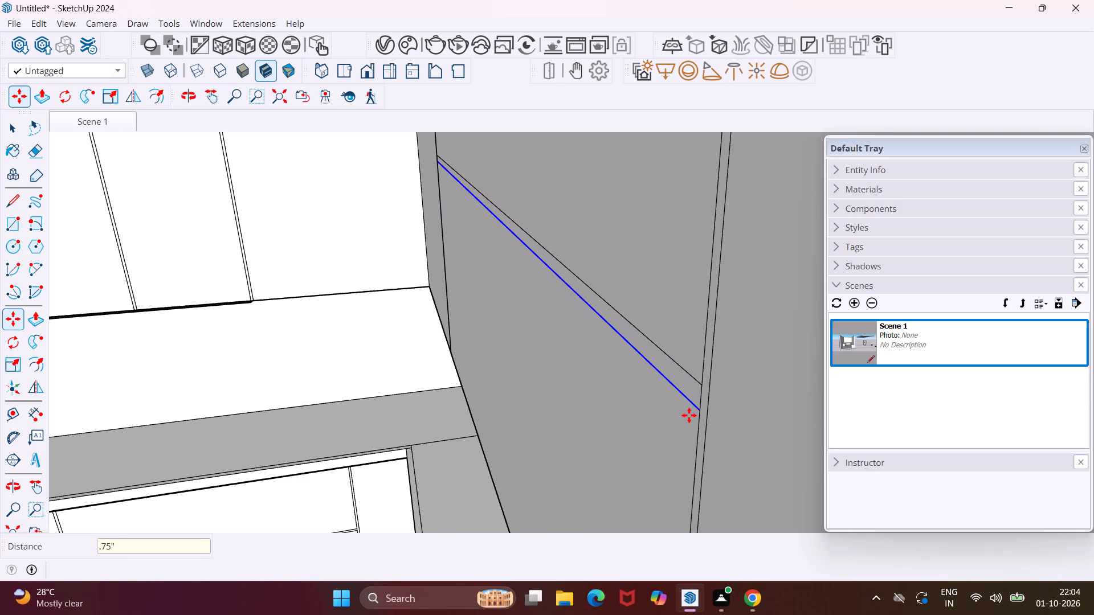
key("Escape")
key("space")
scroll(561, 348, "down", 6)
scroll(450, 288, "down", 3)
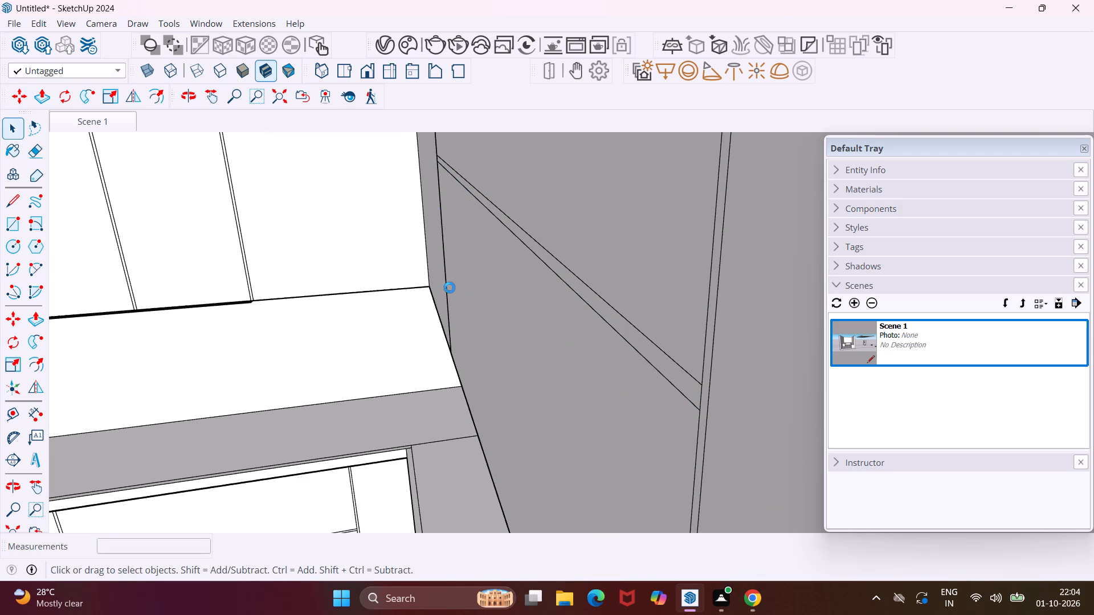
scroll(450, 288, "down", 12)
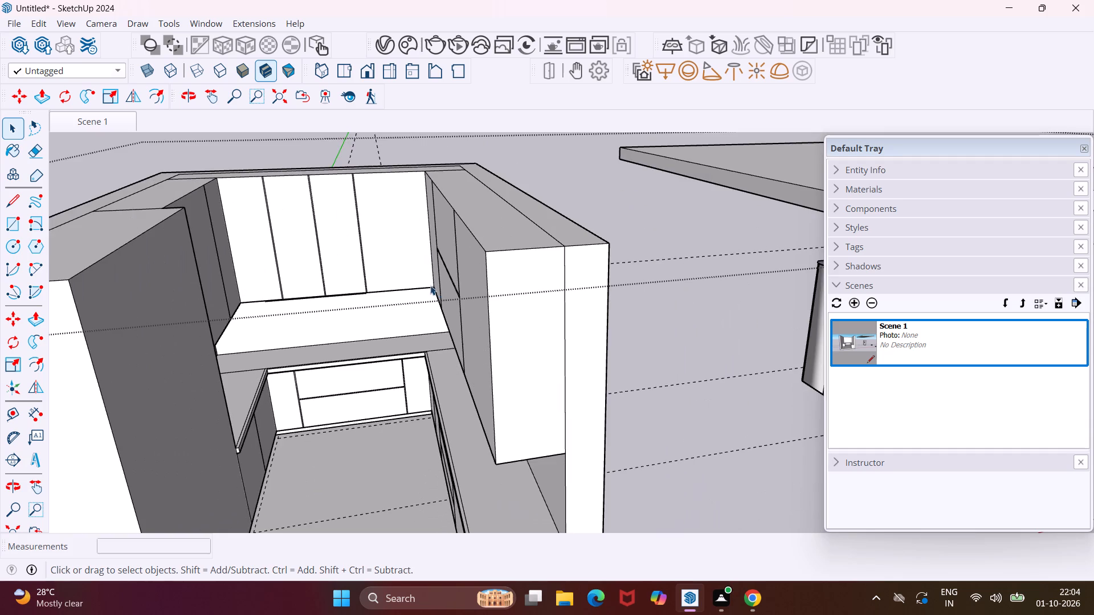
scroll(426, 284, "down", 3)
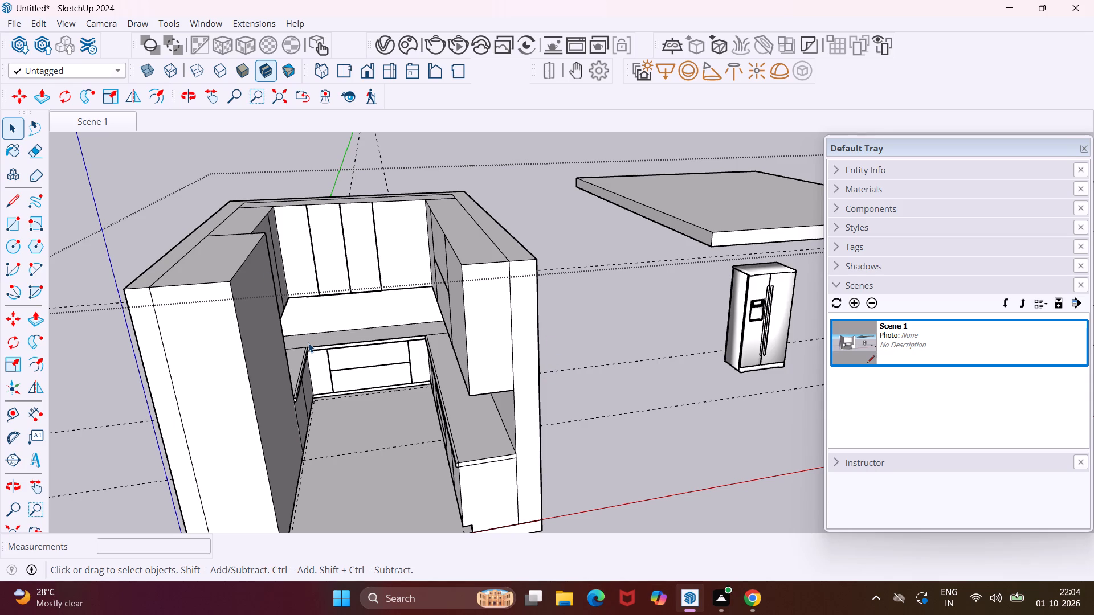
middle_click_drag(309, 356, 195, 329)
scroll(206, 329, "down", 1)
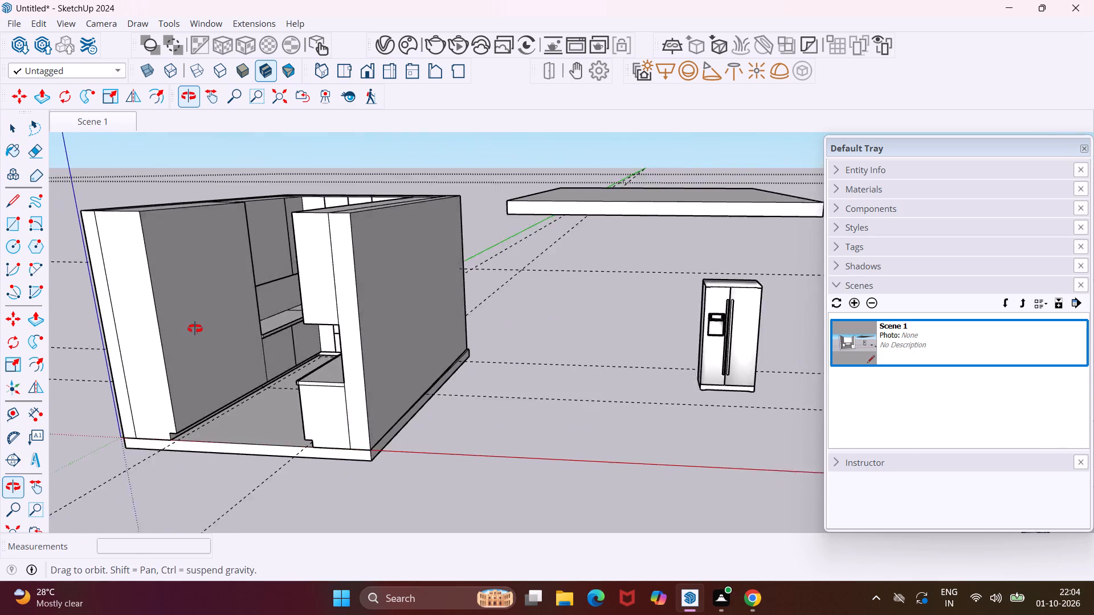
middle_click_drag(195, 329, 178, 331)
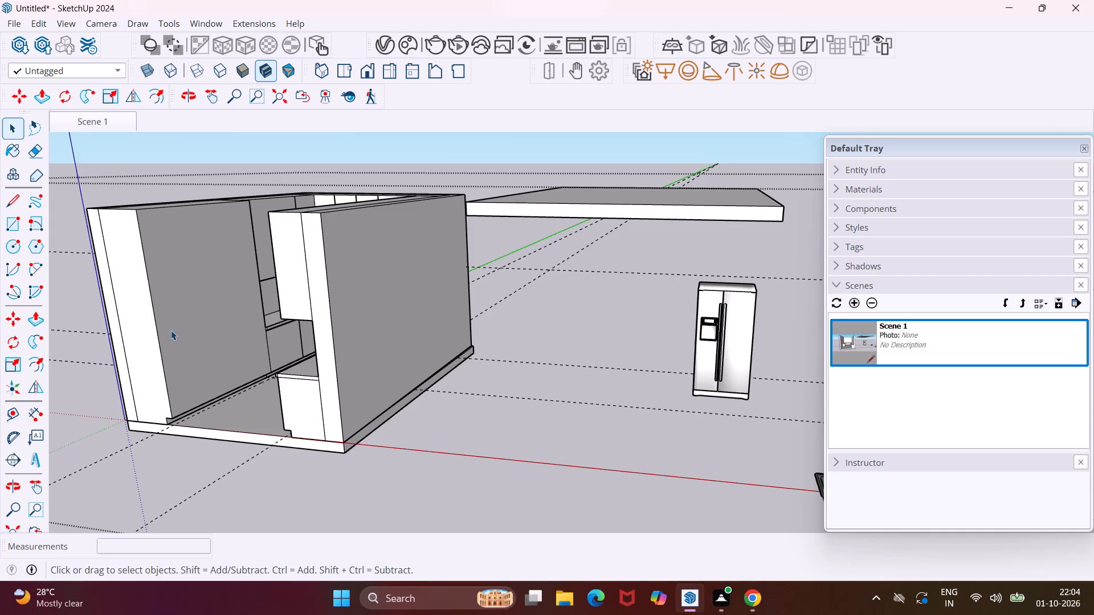
Copy the top front edge of the tall unit 3' down its door face.
middle_click_drag(170, 330, 149, 333)
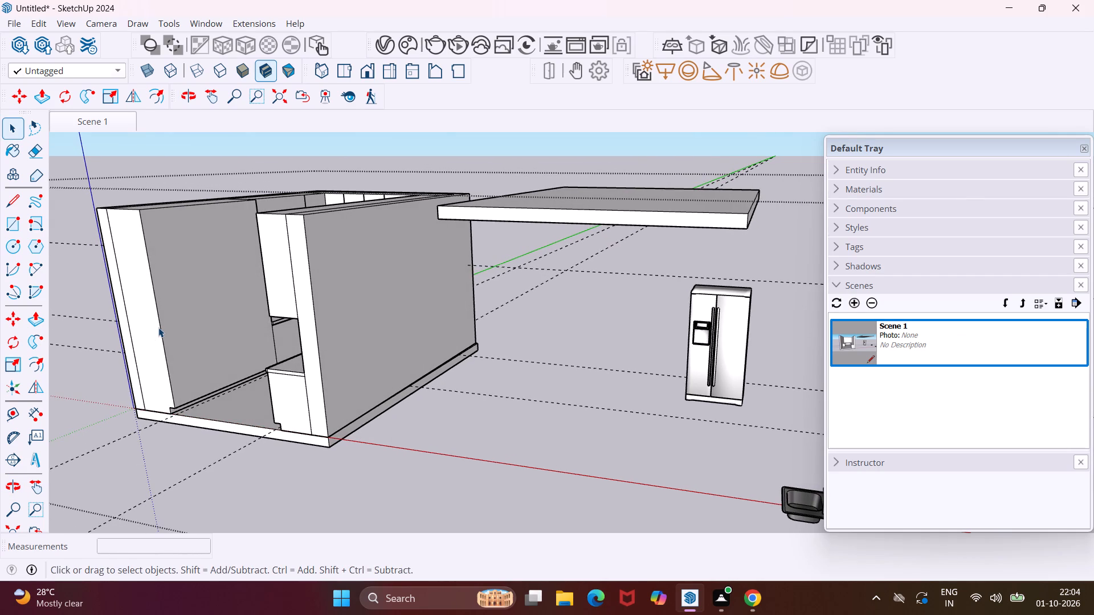
scroll(158, 327, "up", 9)
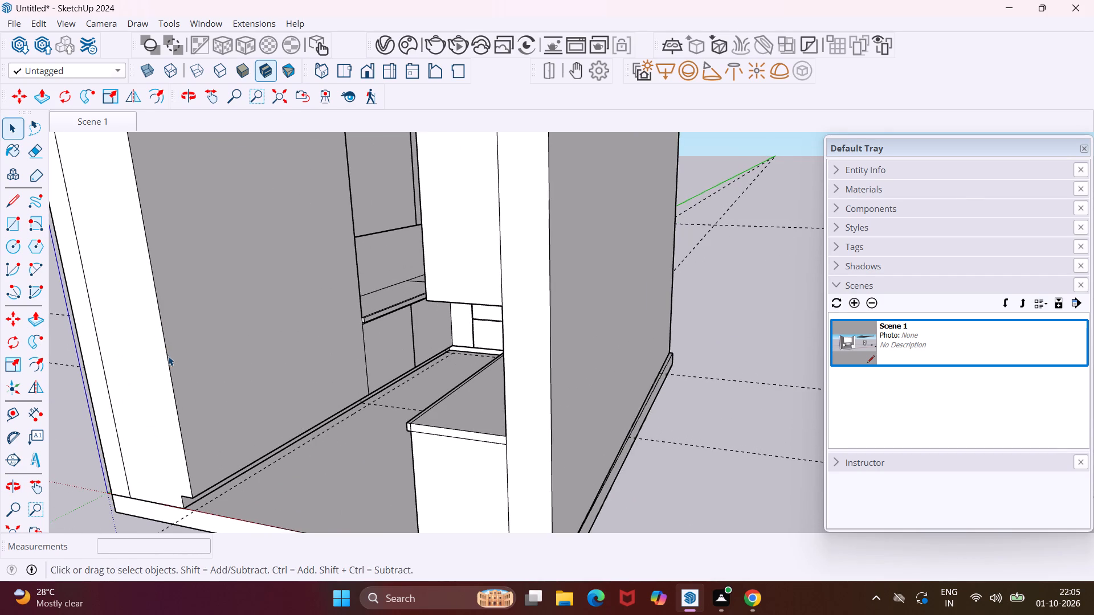
middle_click_drag(224, 286, 232, 291)
middle_click_drag(232, 291, 250, 323)
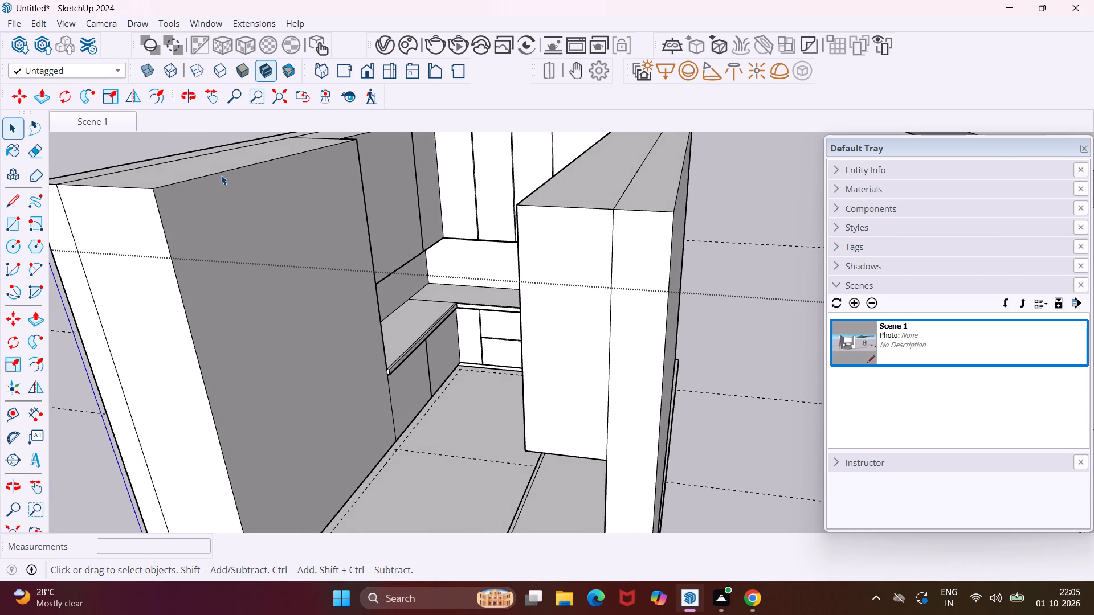
left_click(221, 174)
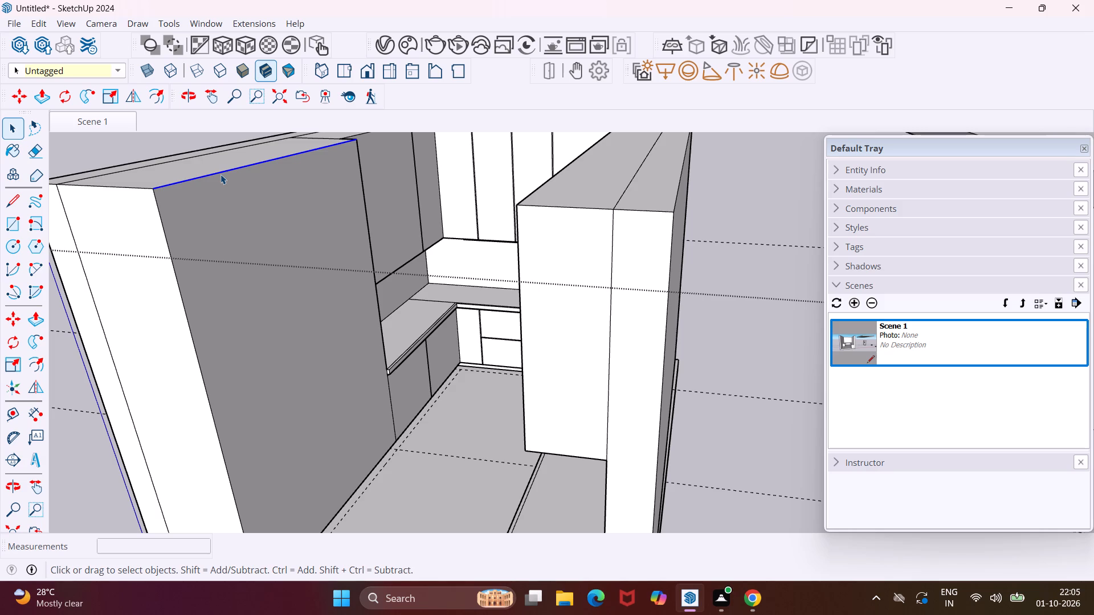
key("m")
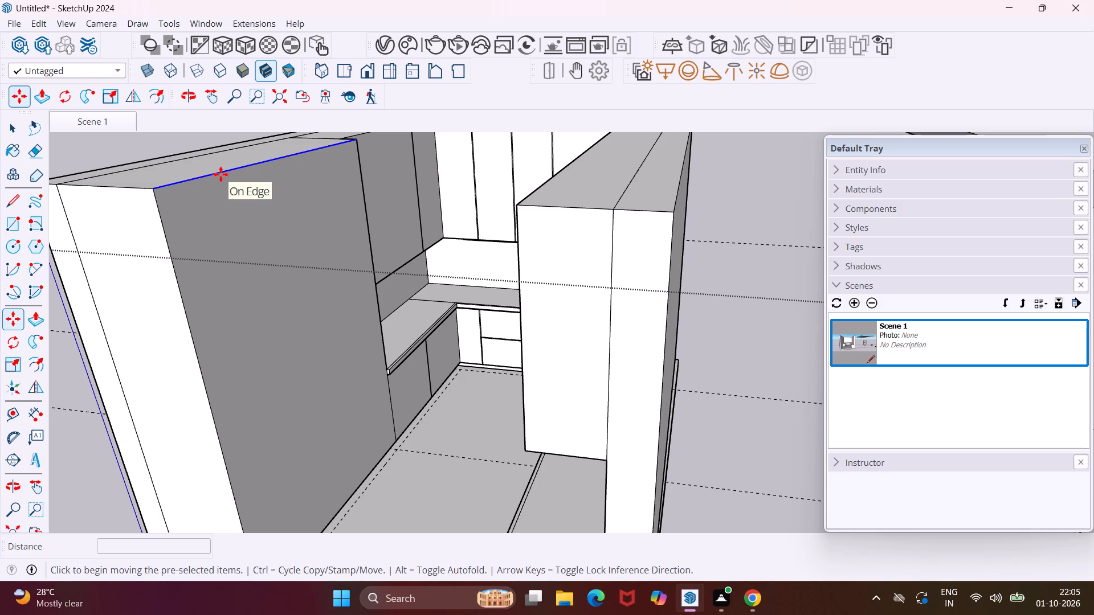
left_click(154, 189)
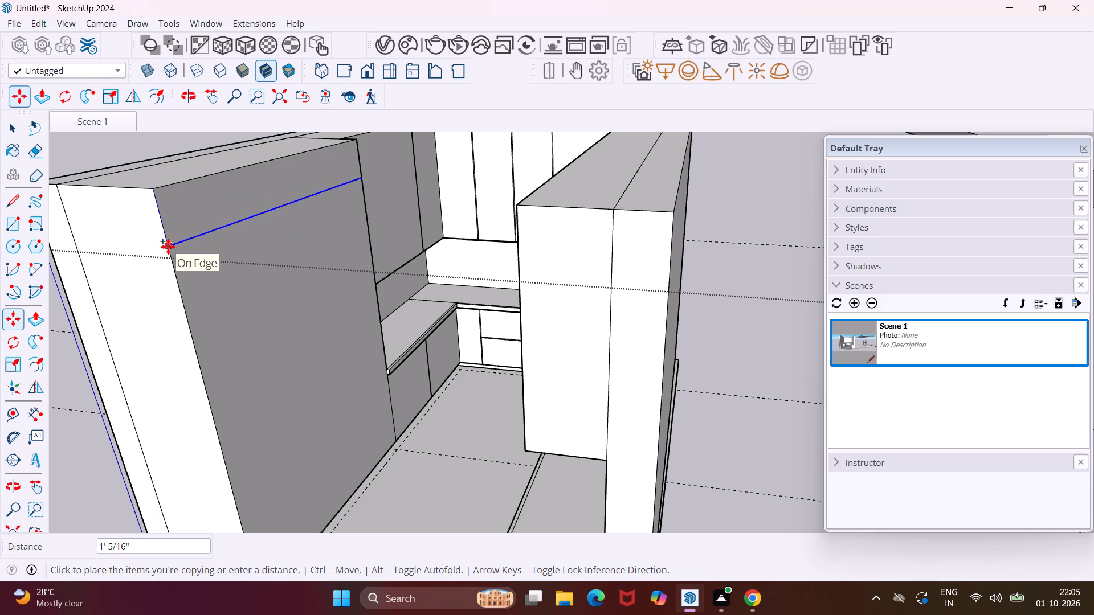
type("3'")
key("Return")
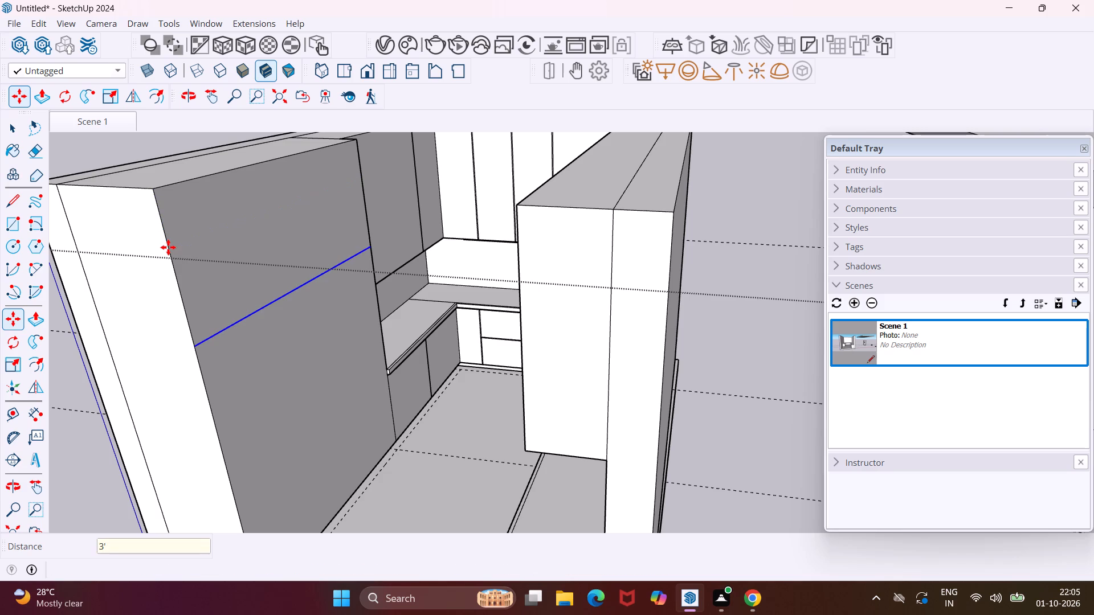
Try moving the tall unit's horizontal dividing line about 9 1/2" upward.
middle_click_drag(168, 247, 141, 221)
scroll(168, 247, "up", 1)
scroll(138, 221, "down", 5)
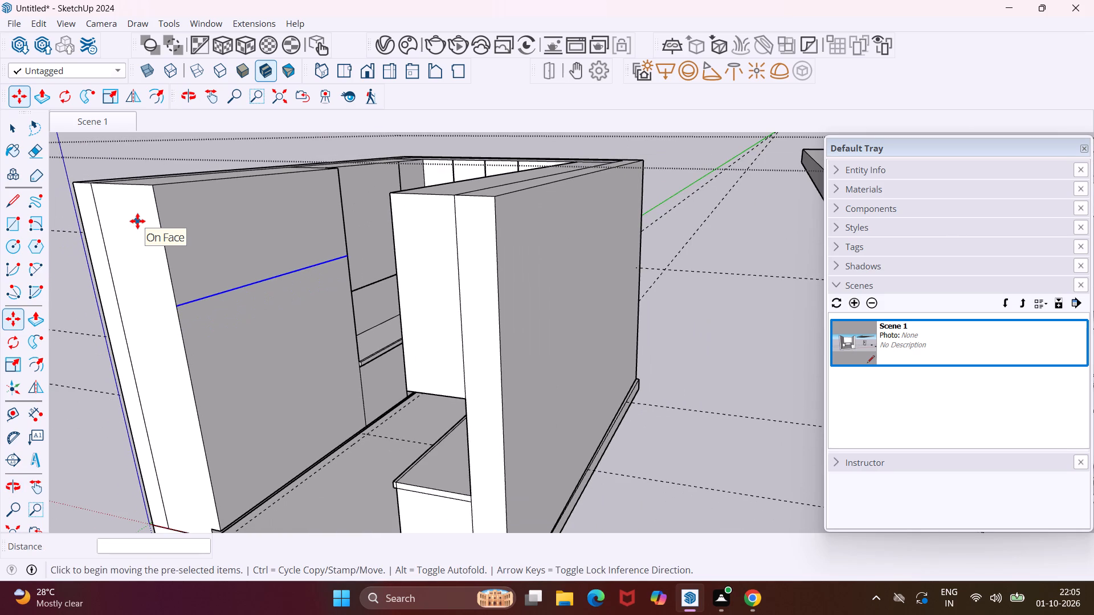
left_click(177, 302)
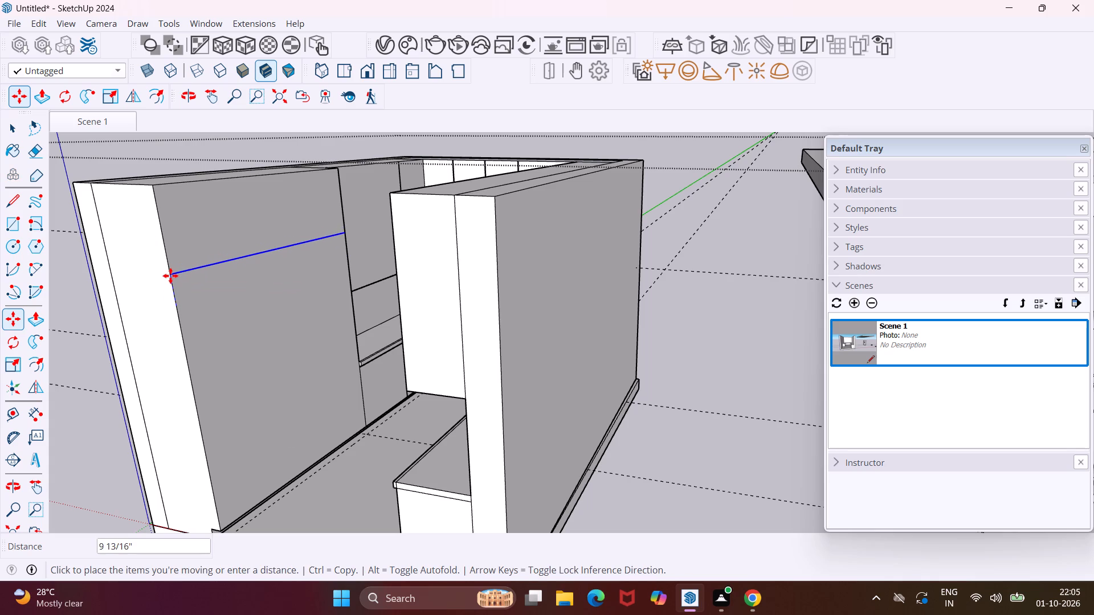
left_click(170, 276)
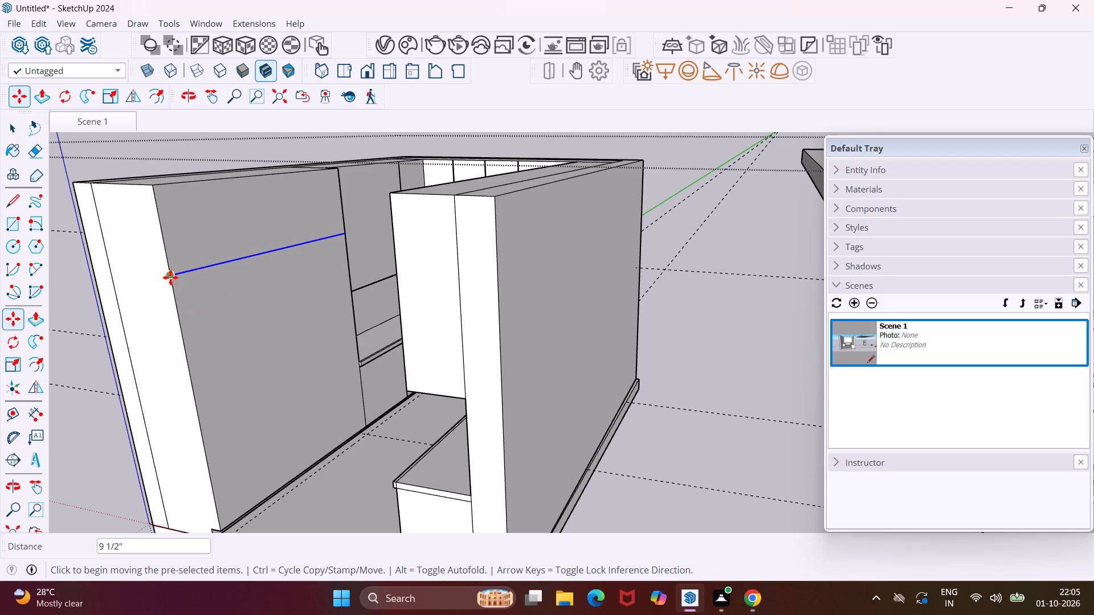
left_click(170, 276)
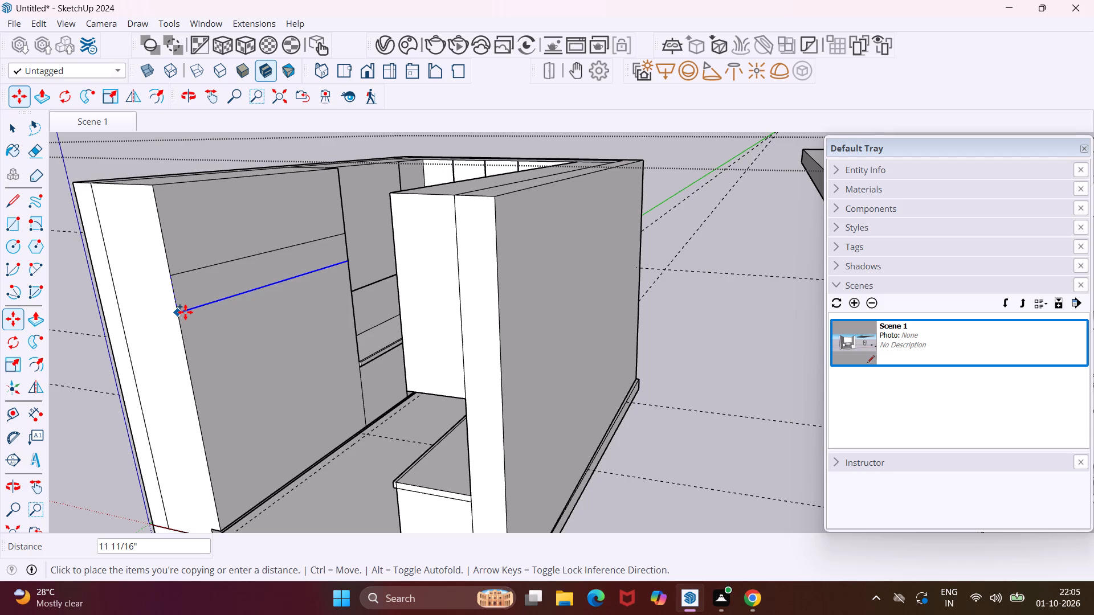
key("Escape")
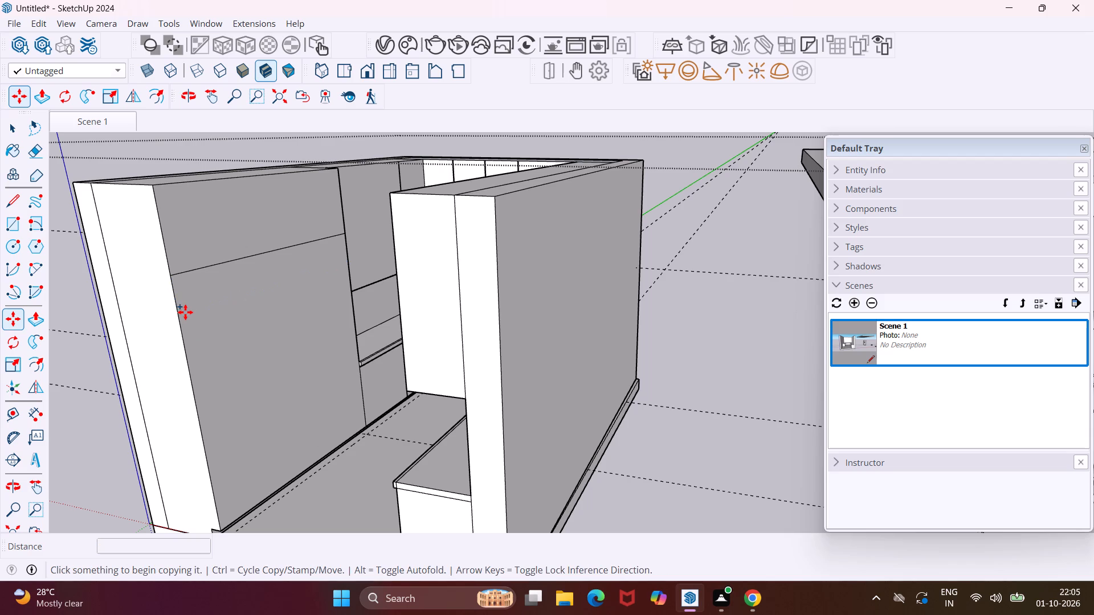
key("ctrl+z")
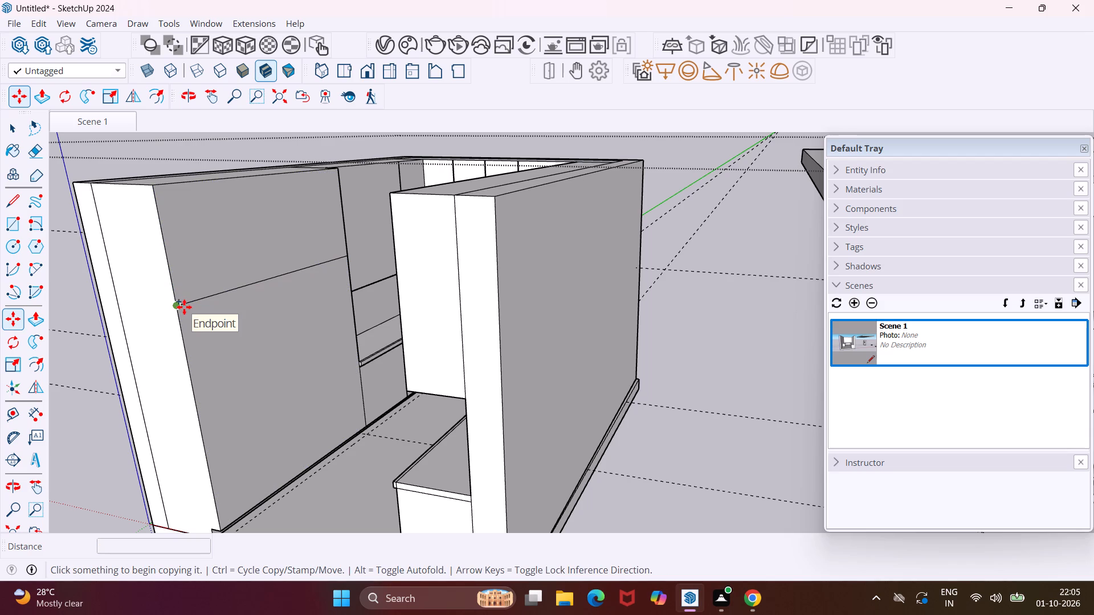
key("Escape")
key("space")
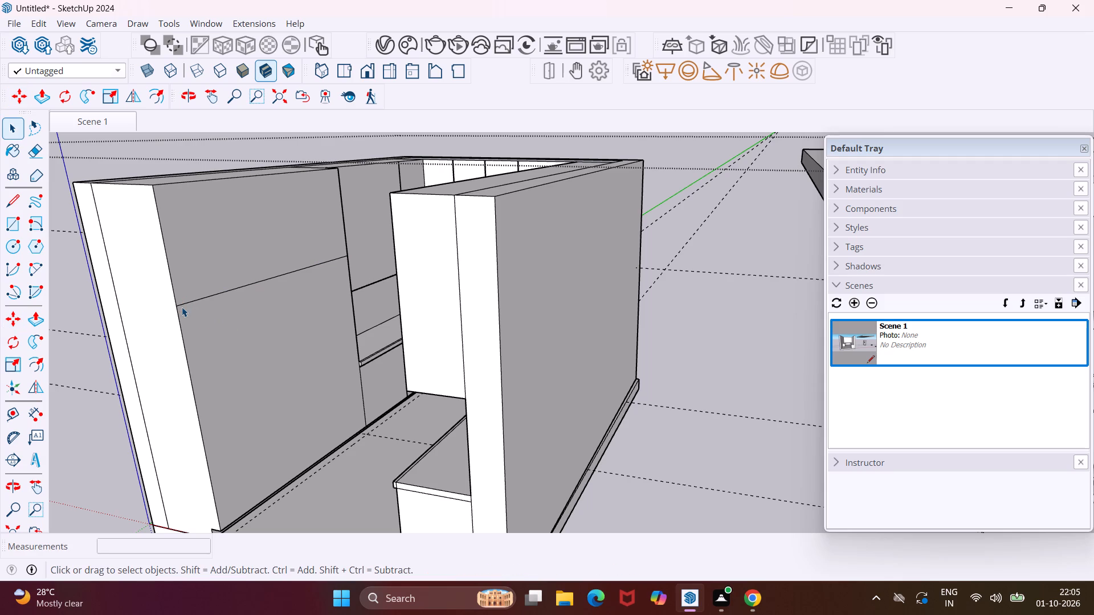
Move the horizontal dividing line on the tall unit's front 1' upward.
left_click(181, 305)
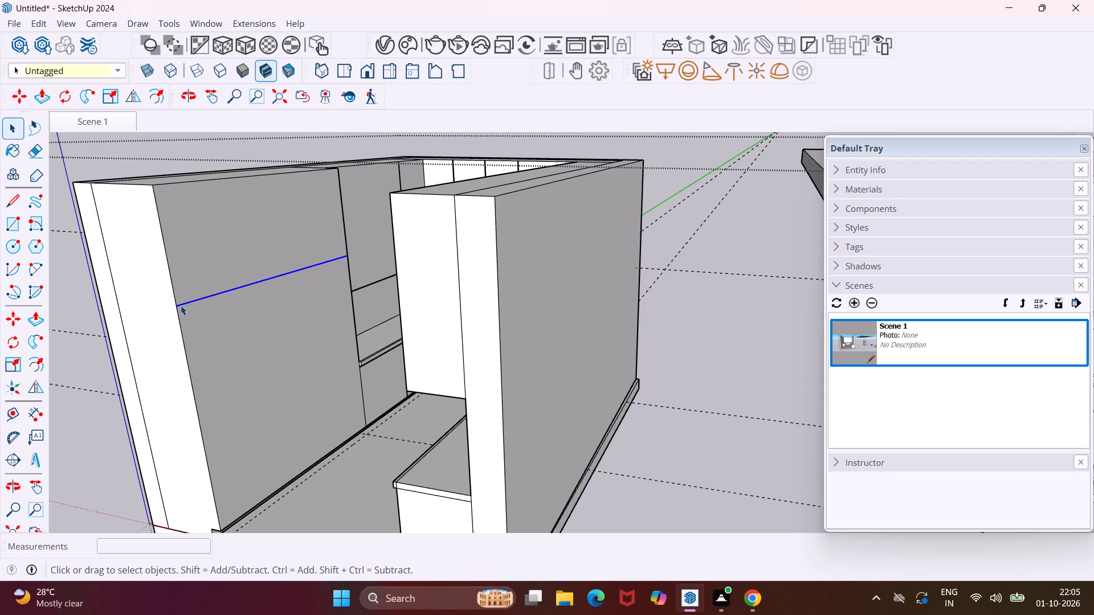
key("m")
left_click(175, 305)
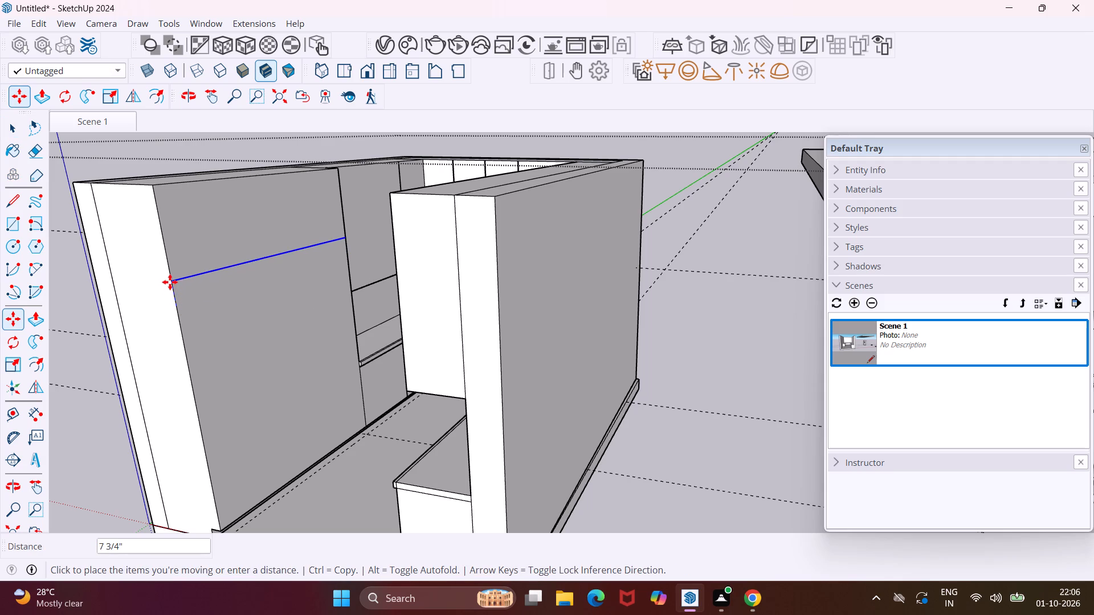
type("1'")
key("Return")
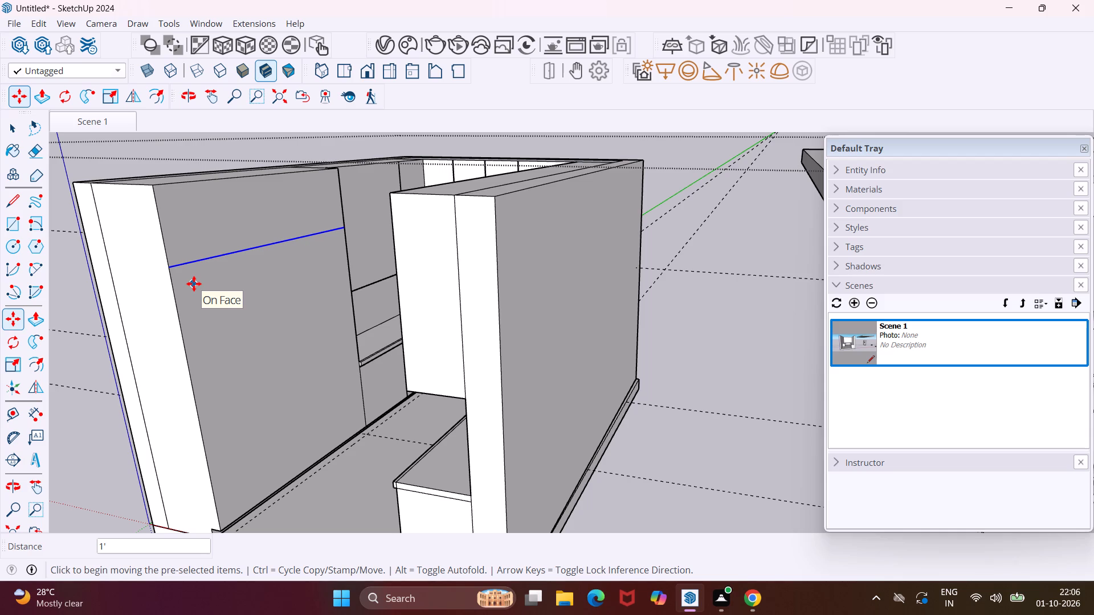
Copy the tall unit's horizontal dividing line 1' downward and move the copy a further 6" down.
left_click(168, 269)
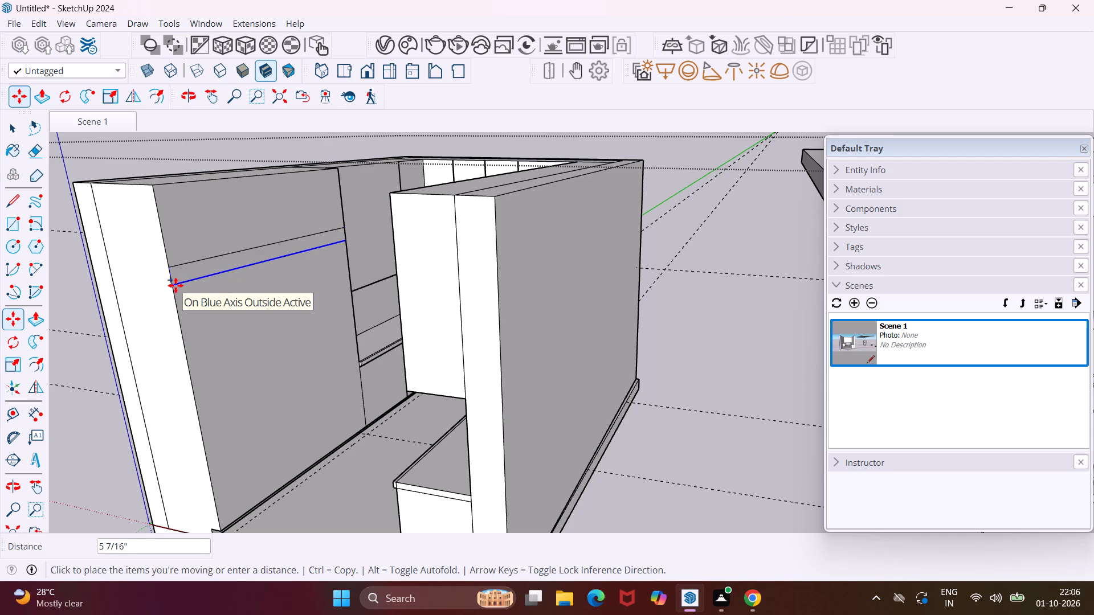
key("1")
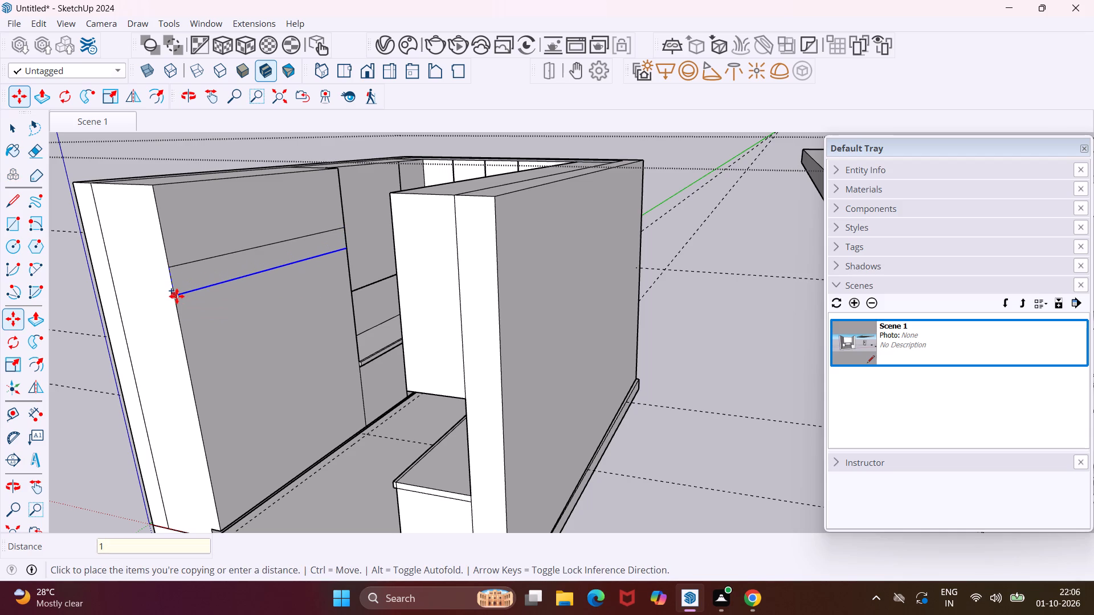
key("apostrophe")
key("Return")
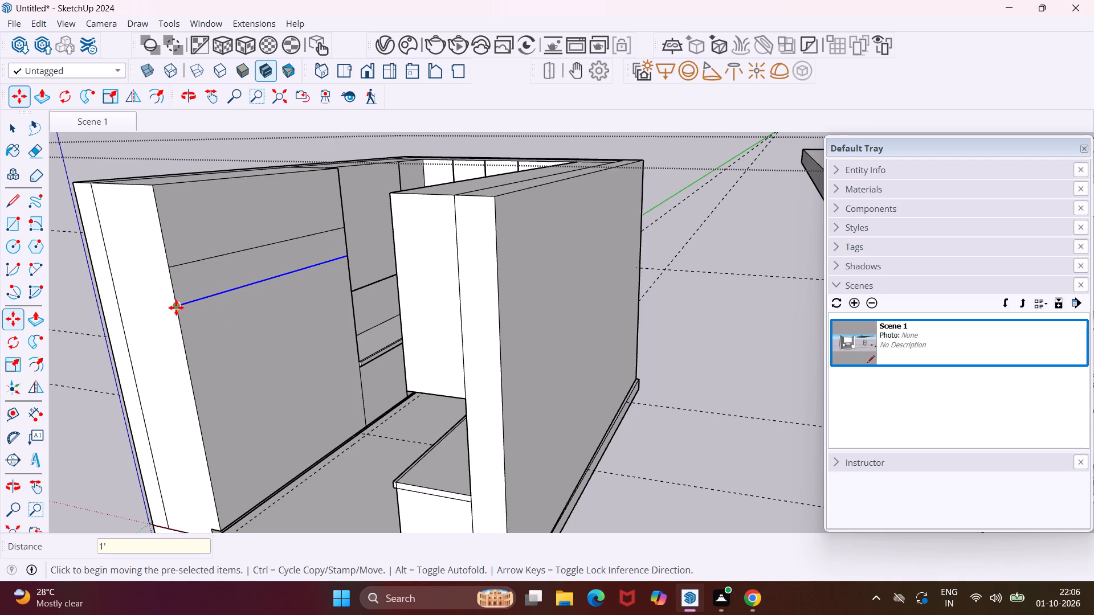
left_click(177, 308)
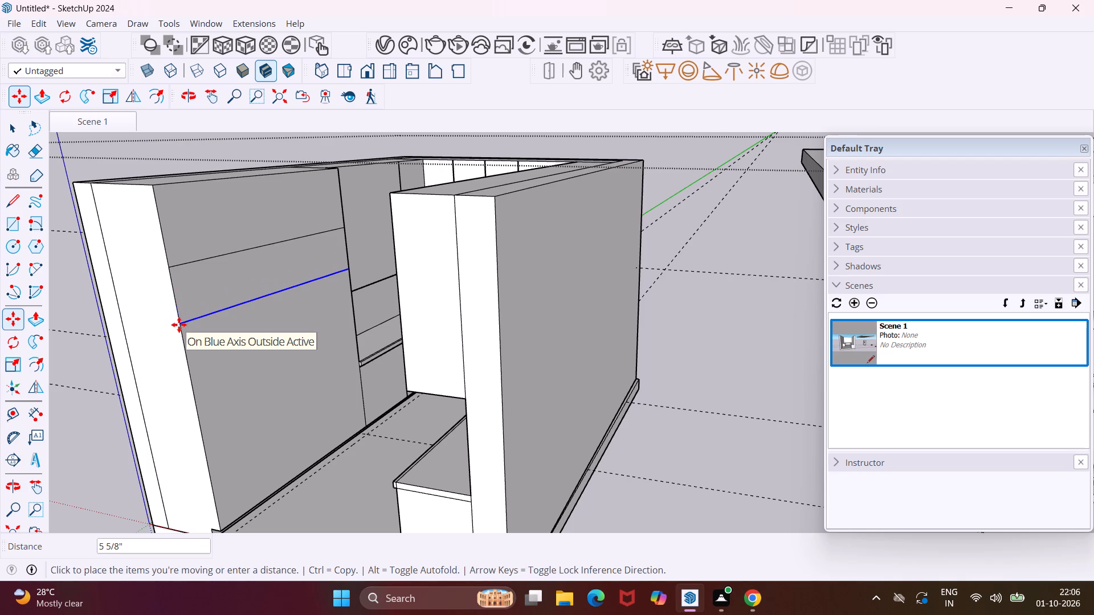
type("6\"")
key("Return")
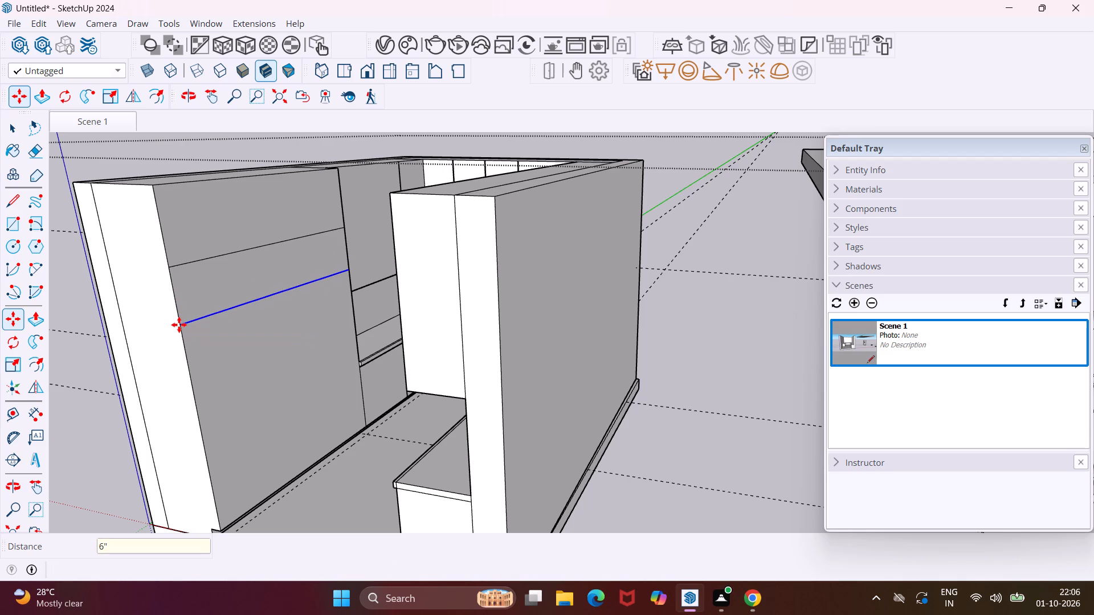
key("Escape")
key("space")
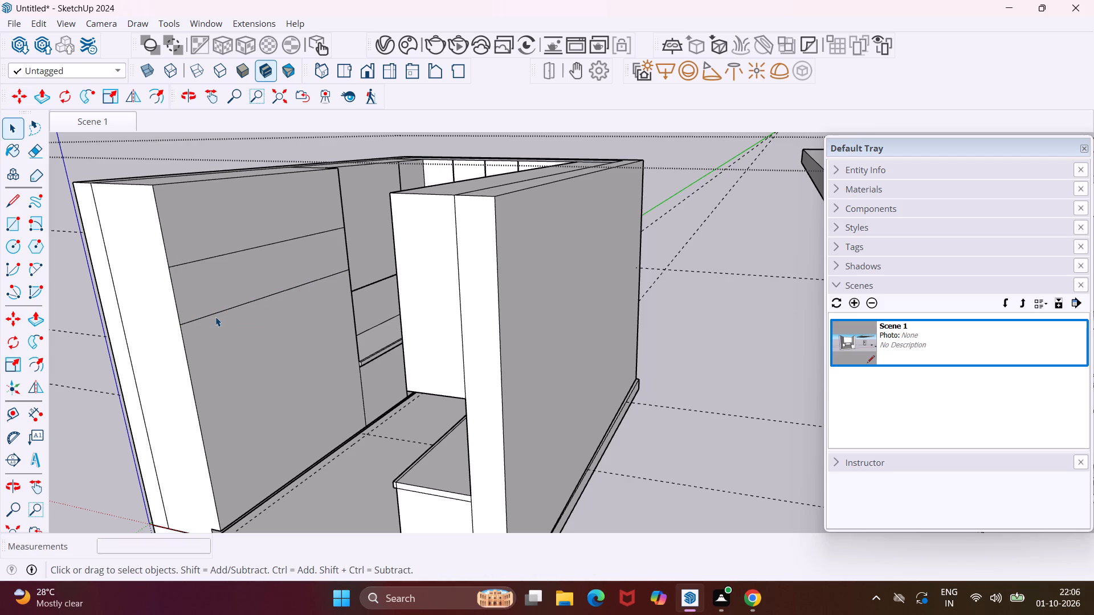
Copy the tall unit's outer vertical edge segments below the upper dividing line about 2' 6" along the bottom edge toward the counter.
middle_click_drag(215, 317, 195, 316)
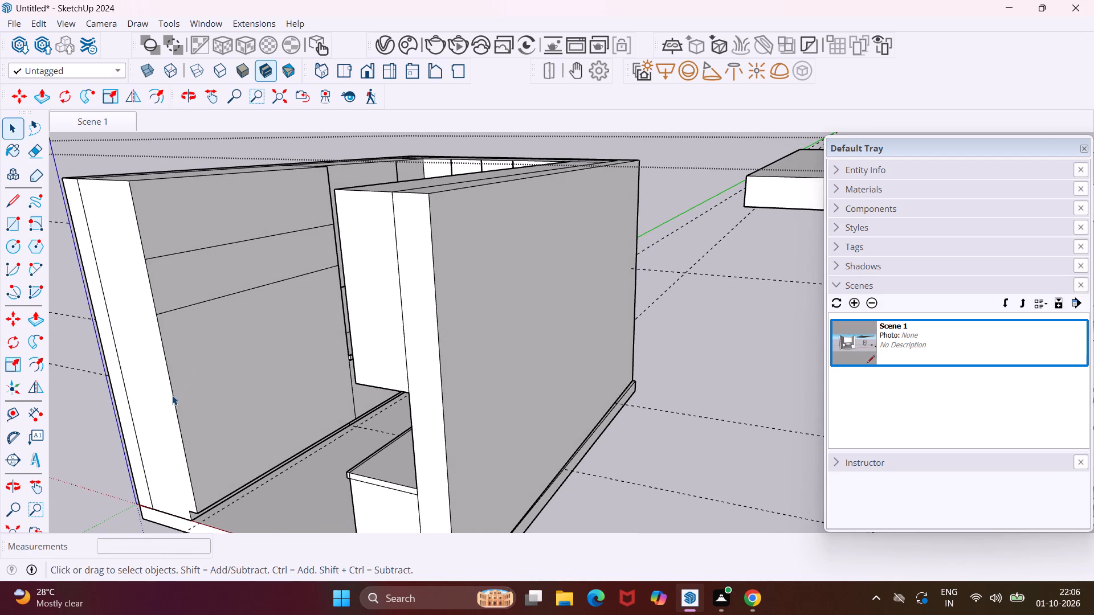
left_click(172, 397)
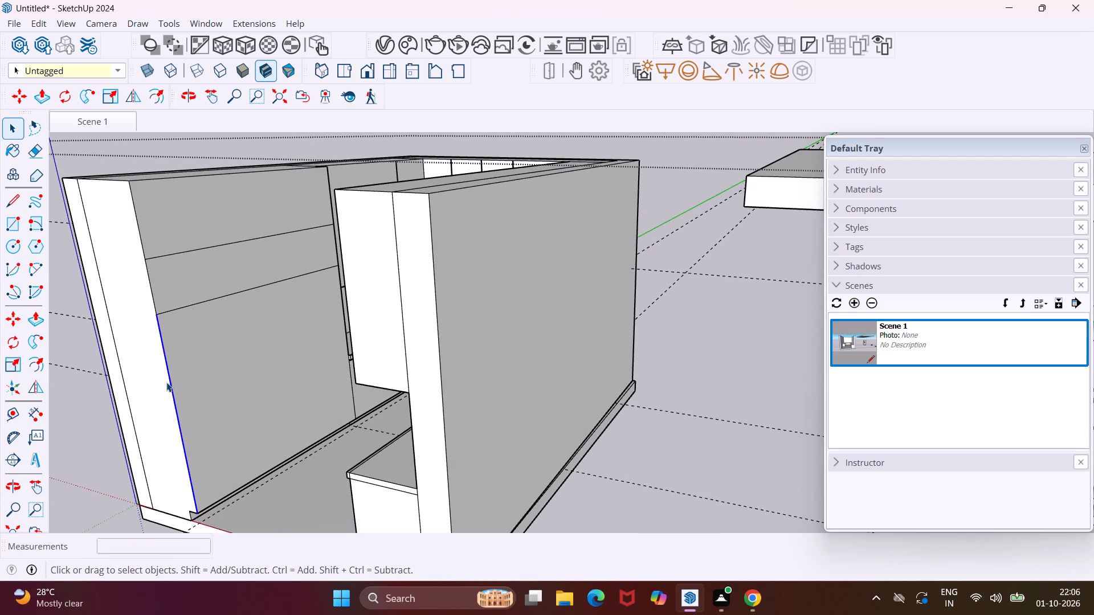
left_click(153, 286, "ctrl")
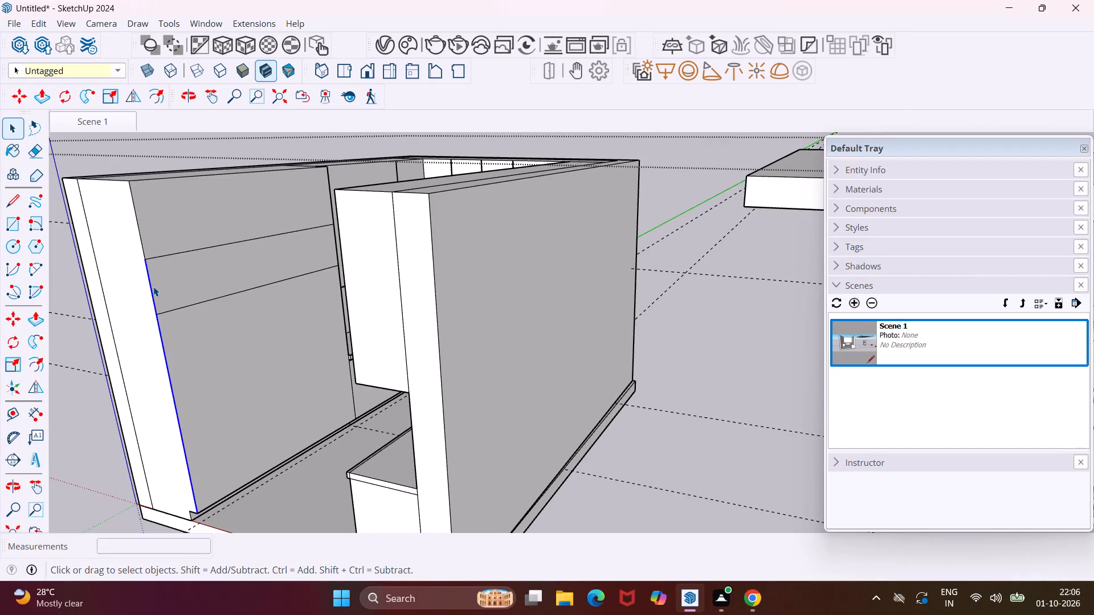
scroll(148, 245, "down", 2)
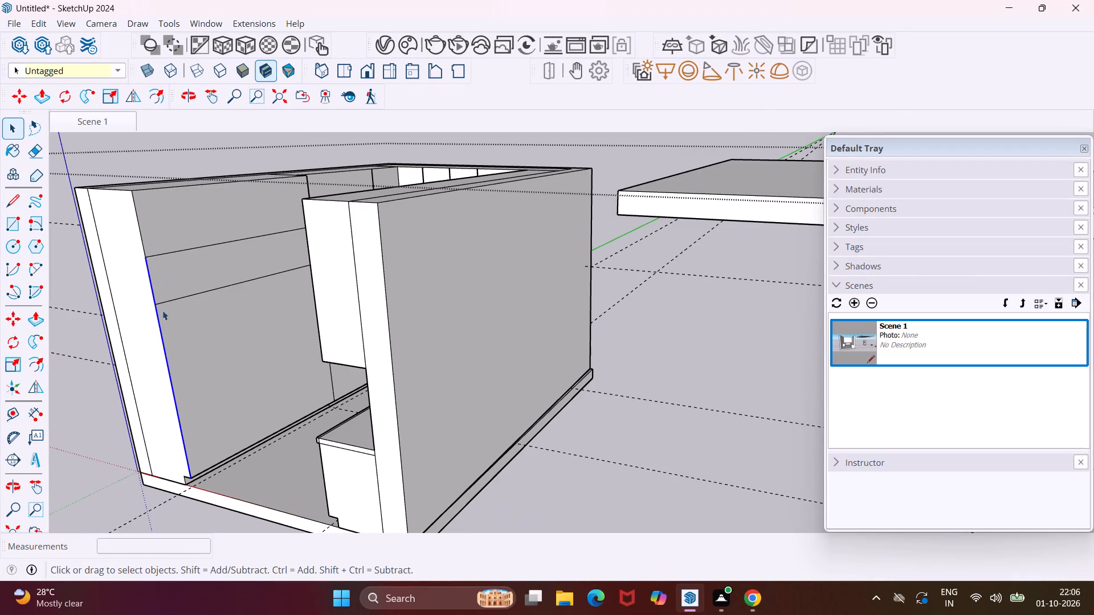
key("m")
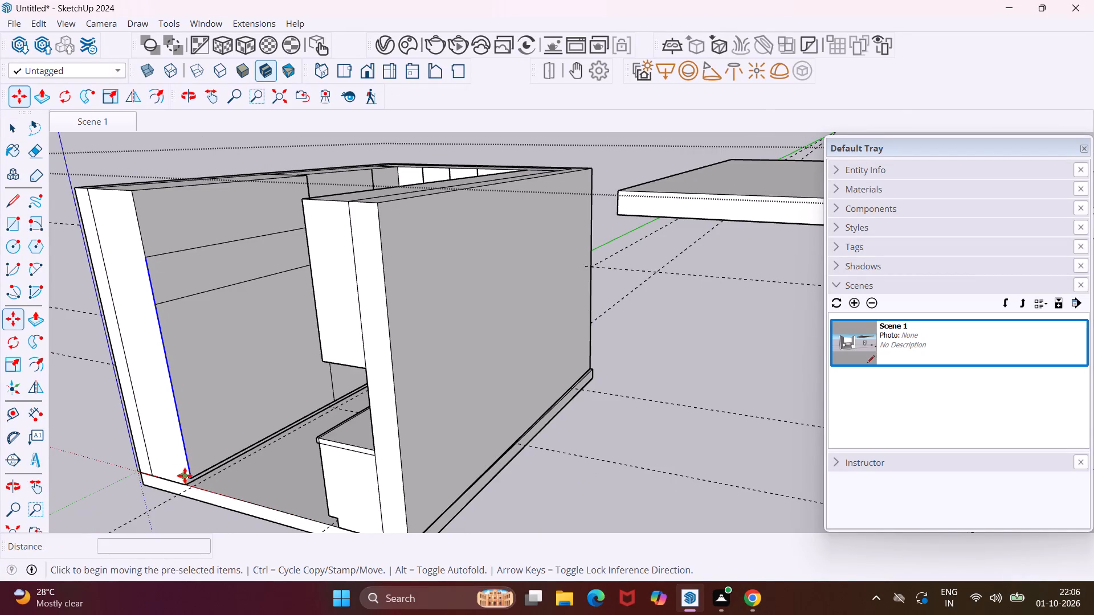
scroll(189, 476, "up", 8)
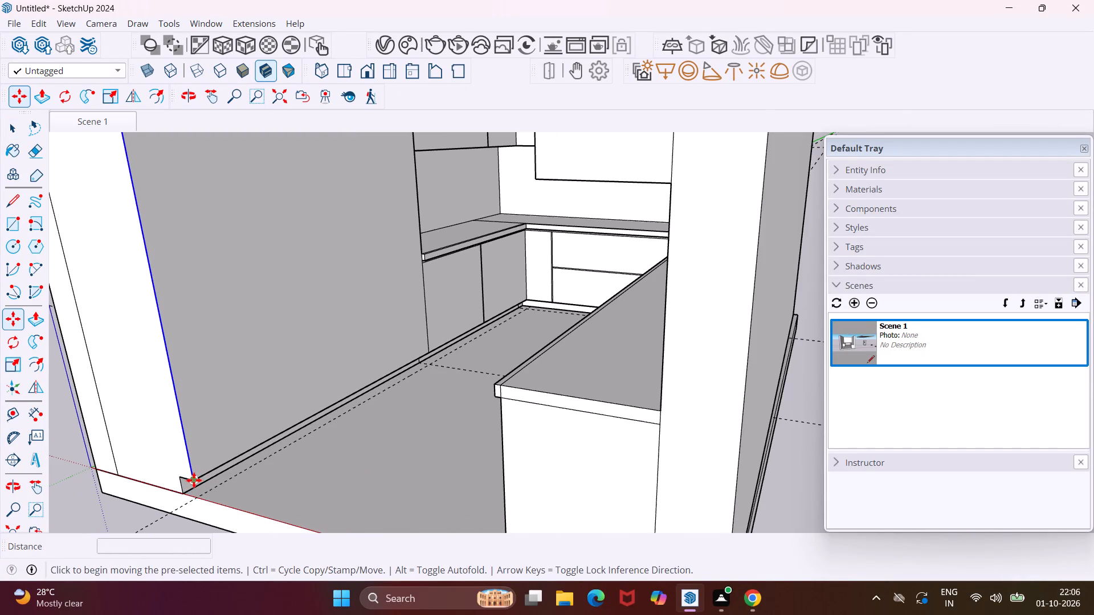
left_click(193, 480)
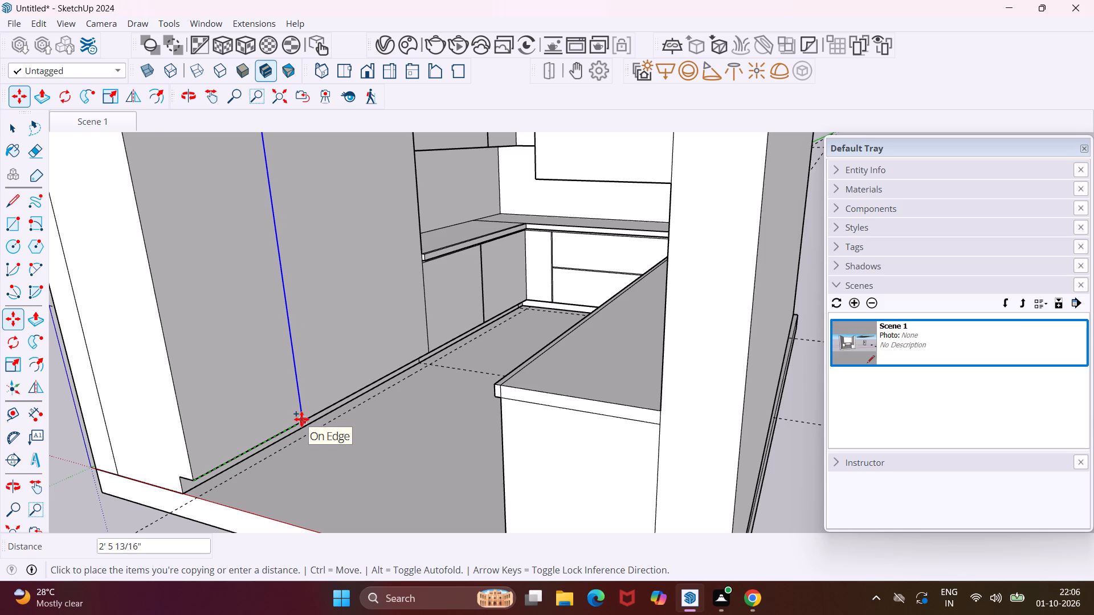
left_click(301, 419)
key("Escape")
key("space")
Erase the outer segment of the lower horizontal dividing line on the tall unit's front, keeping the segment nearer the counter.
scroll(261, 383, "down", 3)
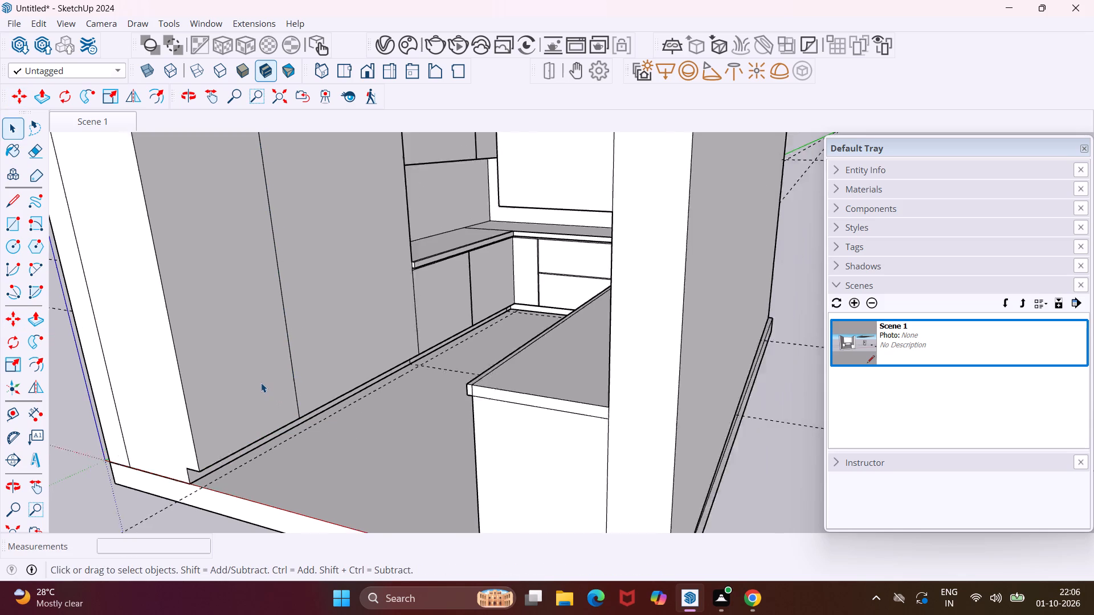
scroll(261, 383, "down", 3)
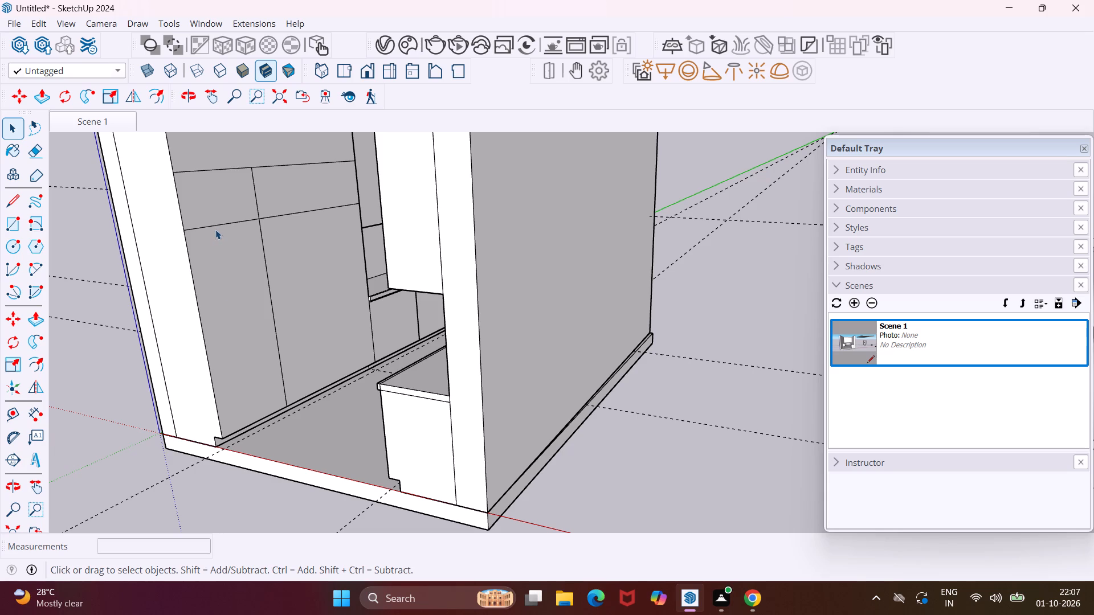
key("e")
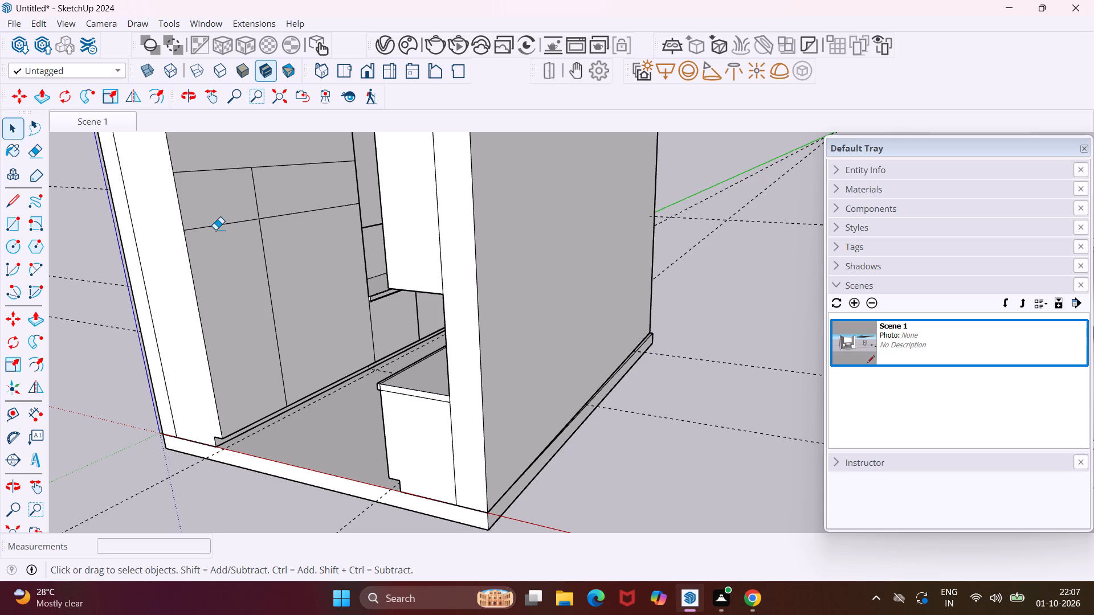
left_click(212, 226)
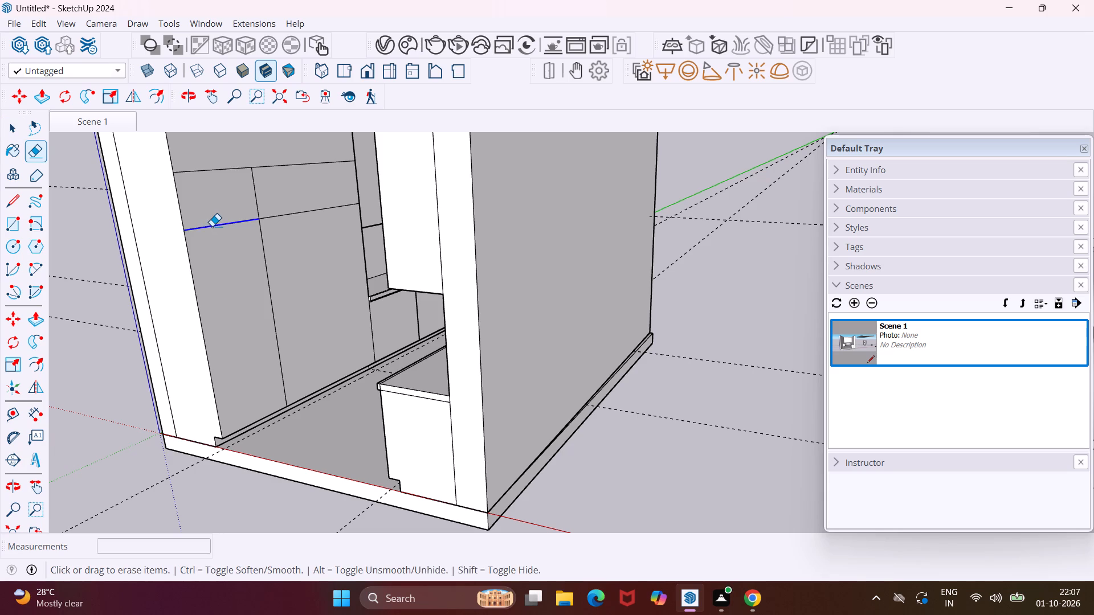
key("Escape")
key("space")
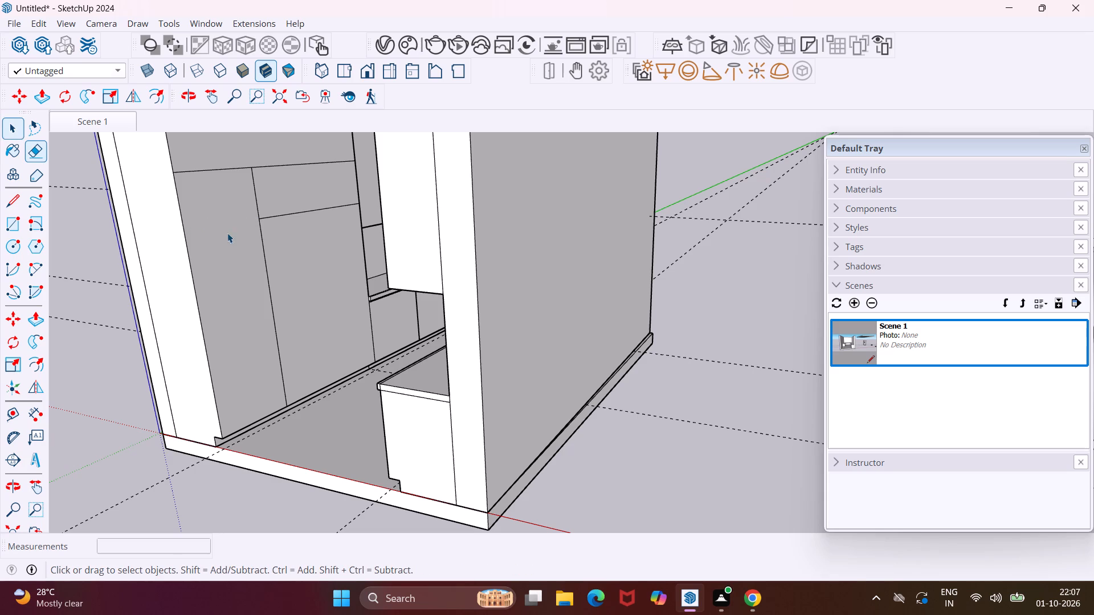
Push the tall unit's front panel beside the counter, below the lower dividing line, 4" inward.
left_click(286, 252)
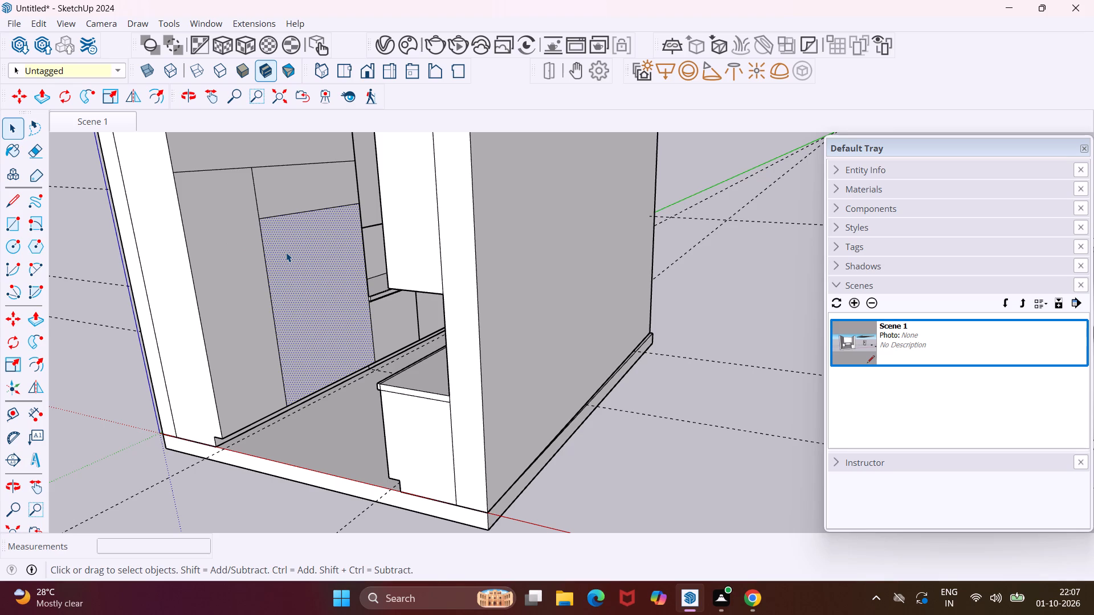
key("p")
left_click(286, 252)
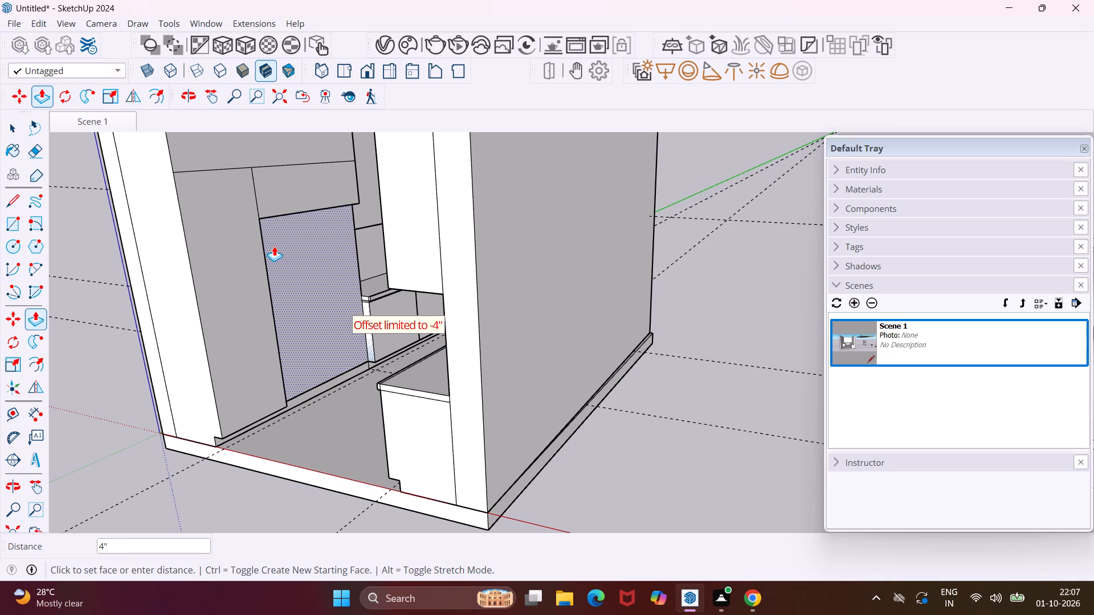
scroll(273, 246, "up", 12)
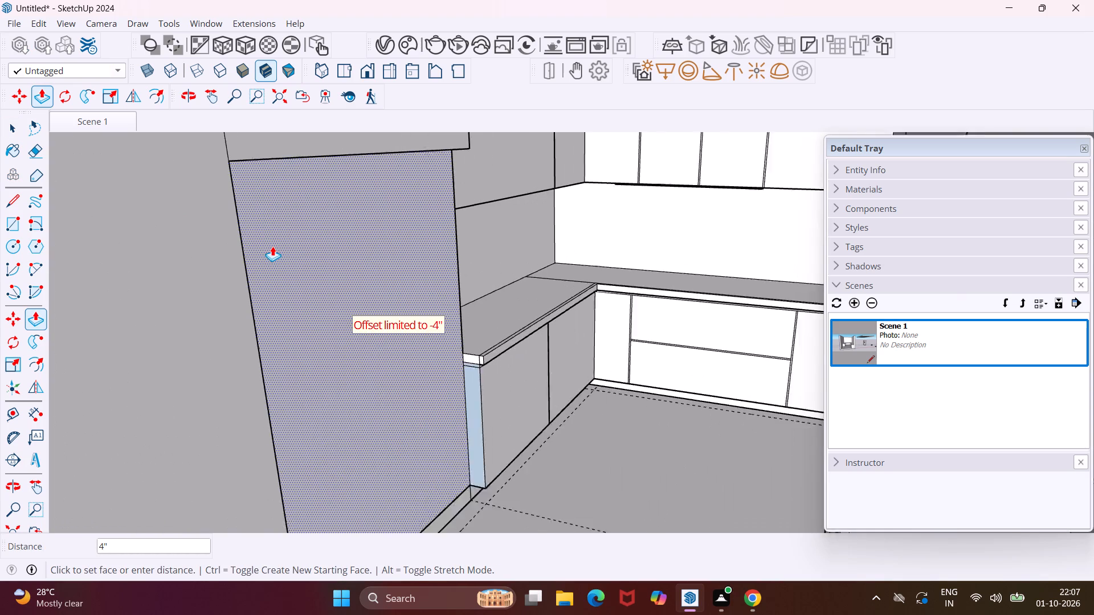
scroll(272, 246, "up", 2)
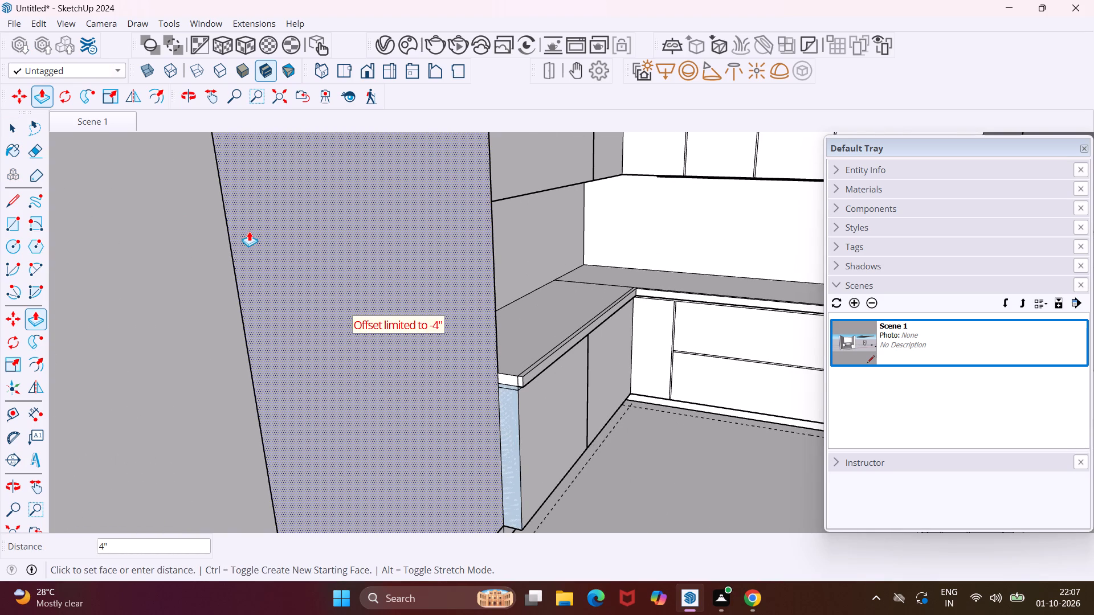
left_click(249, 231)
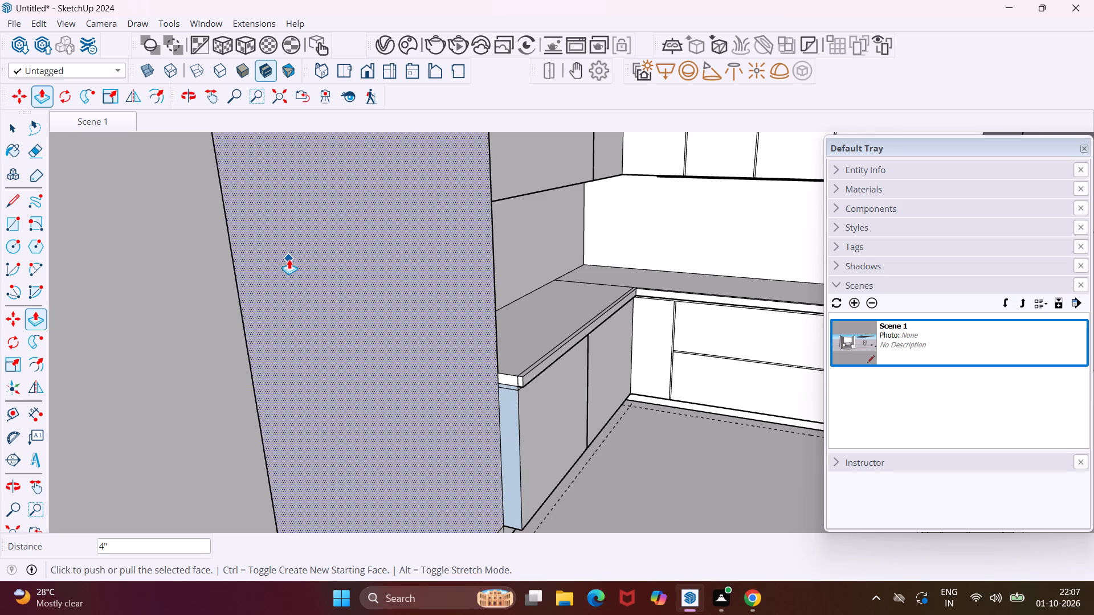
key("Escape")
key("space")
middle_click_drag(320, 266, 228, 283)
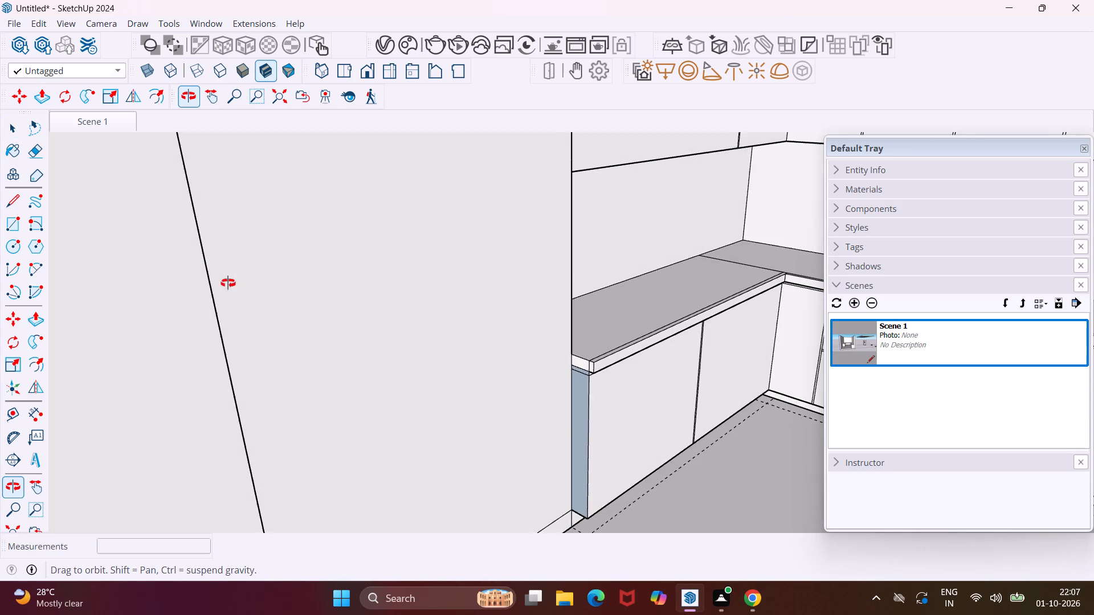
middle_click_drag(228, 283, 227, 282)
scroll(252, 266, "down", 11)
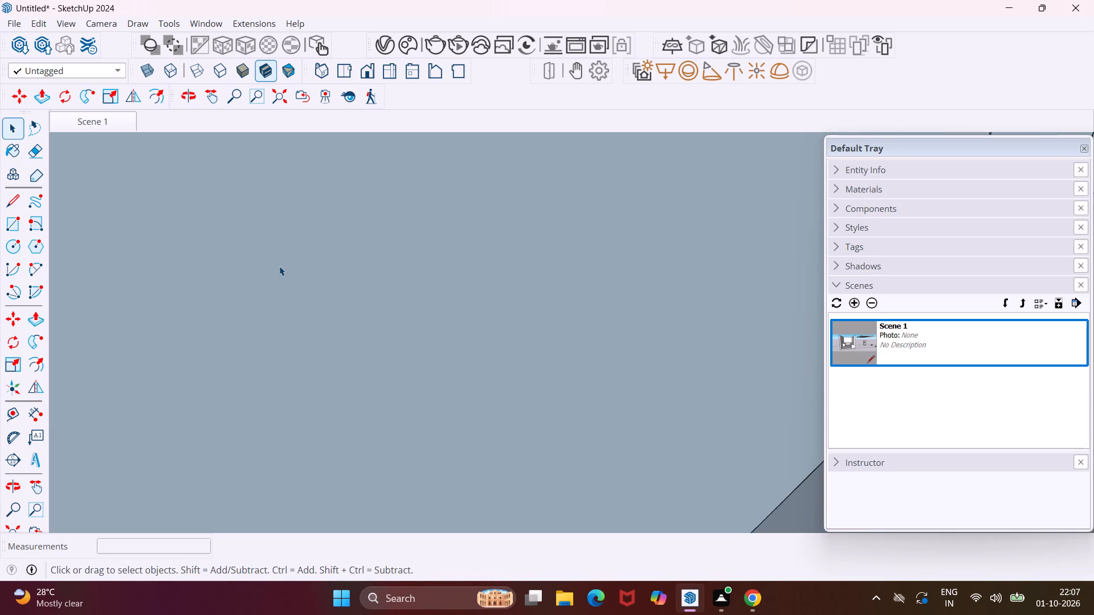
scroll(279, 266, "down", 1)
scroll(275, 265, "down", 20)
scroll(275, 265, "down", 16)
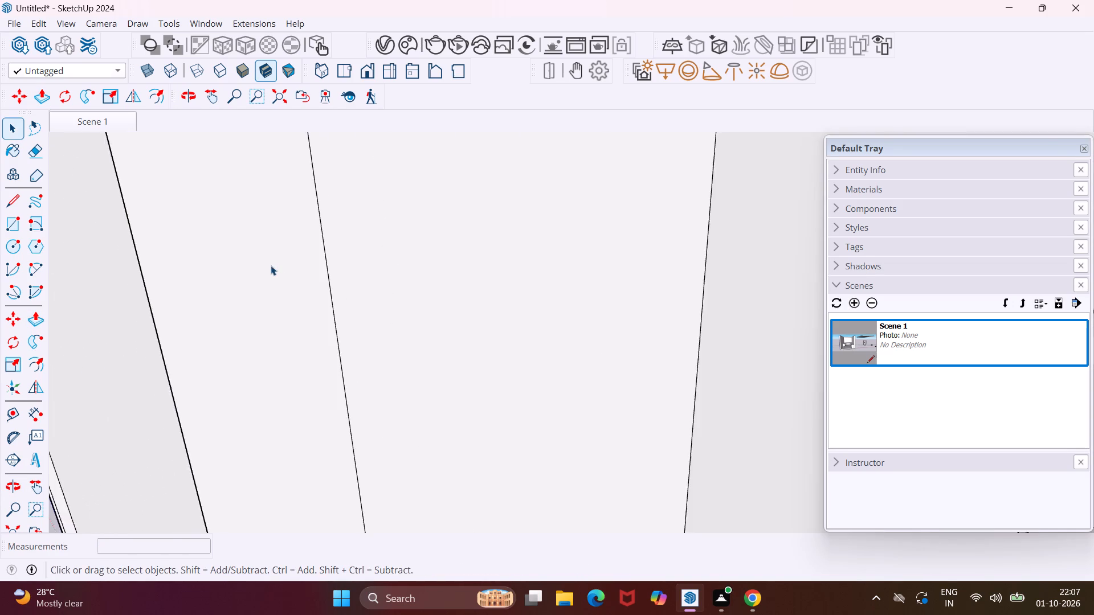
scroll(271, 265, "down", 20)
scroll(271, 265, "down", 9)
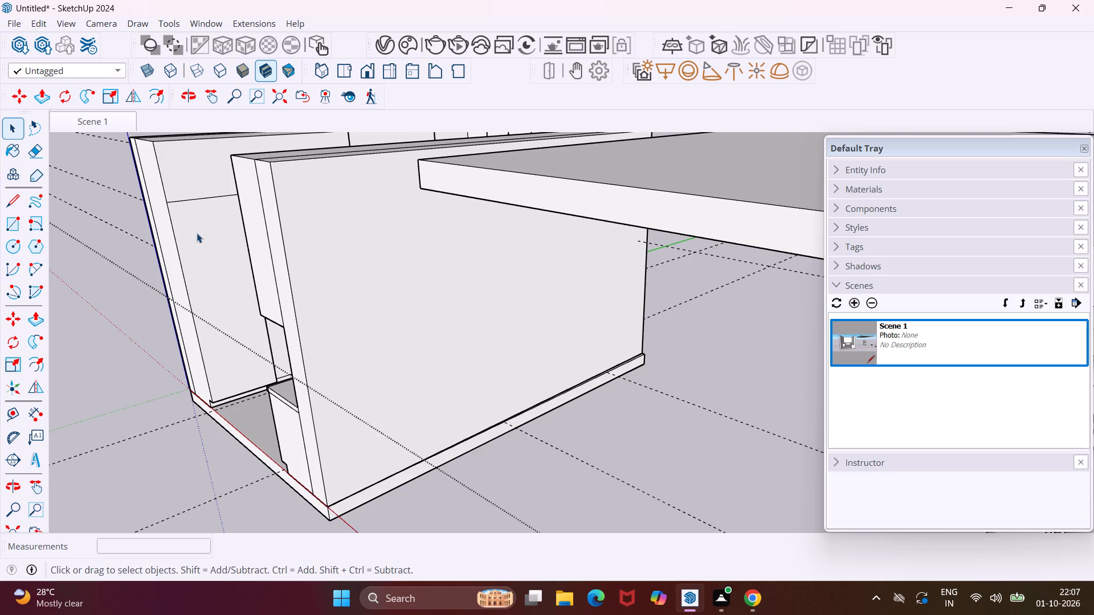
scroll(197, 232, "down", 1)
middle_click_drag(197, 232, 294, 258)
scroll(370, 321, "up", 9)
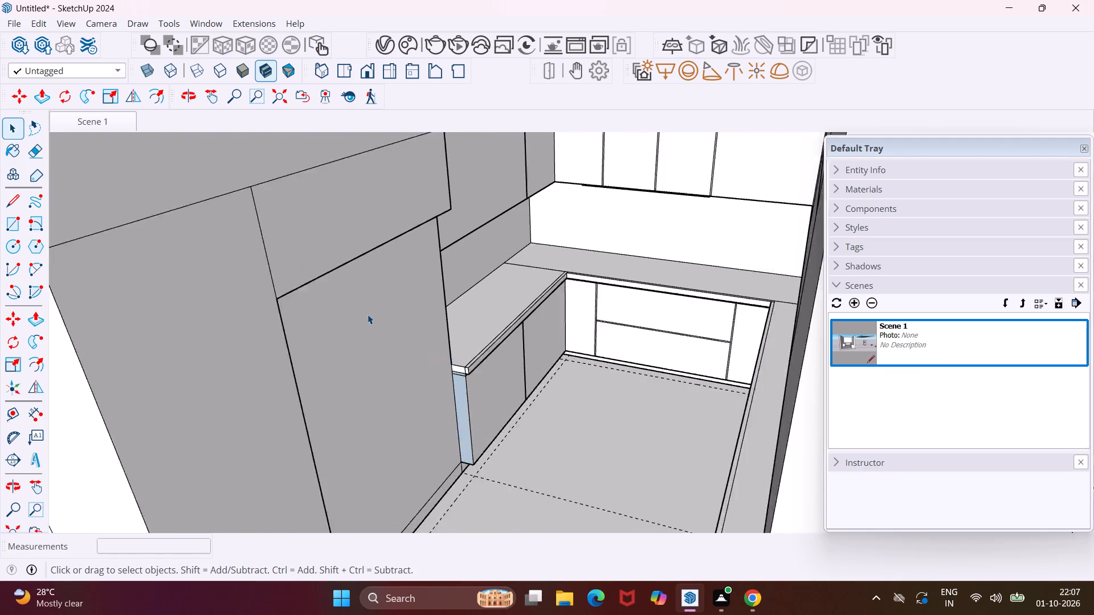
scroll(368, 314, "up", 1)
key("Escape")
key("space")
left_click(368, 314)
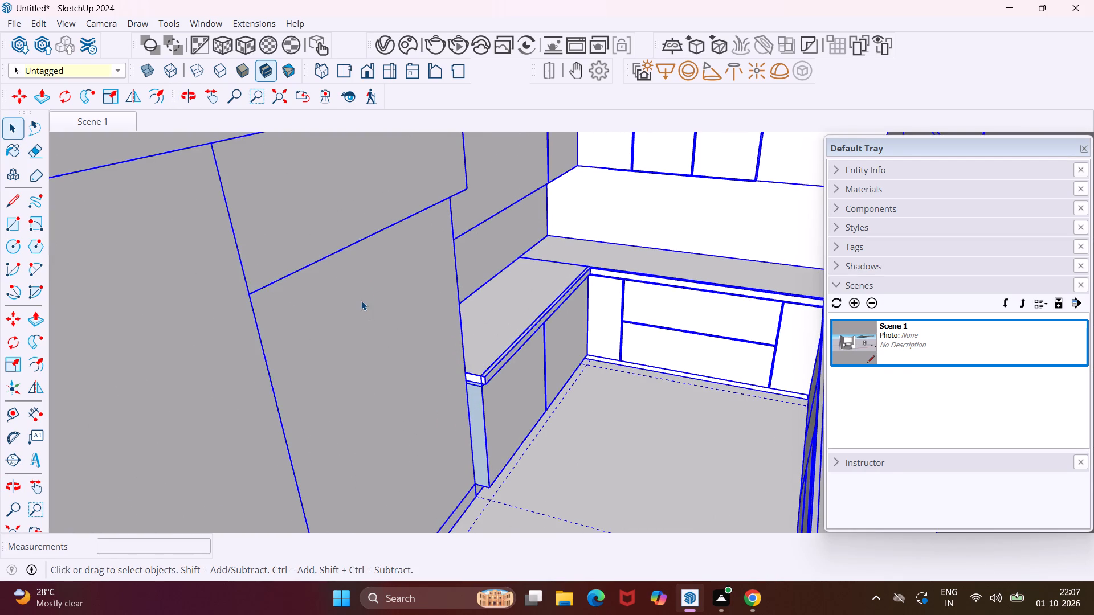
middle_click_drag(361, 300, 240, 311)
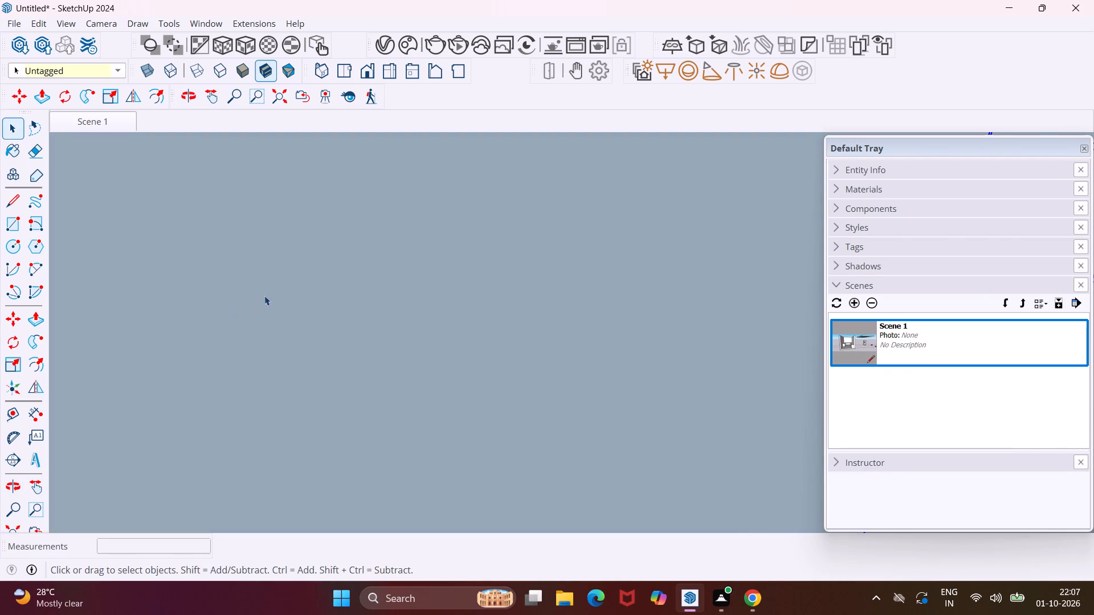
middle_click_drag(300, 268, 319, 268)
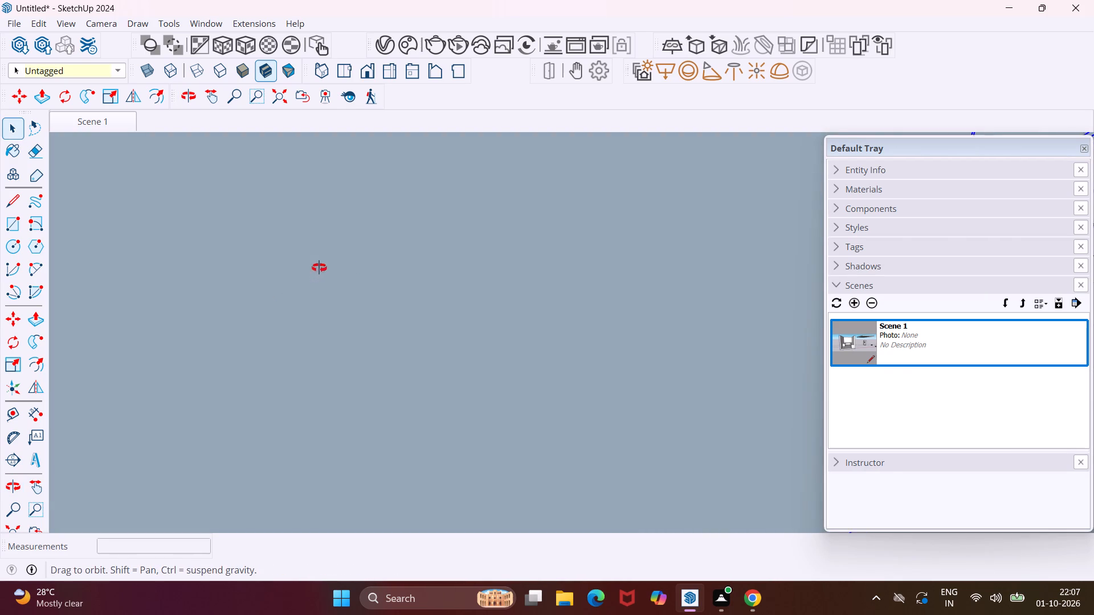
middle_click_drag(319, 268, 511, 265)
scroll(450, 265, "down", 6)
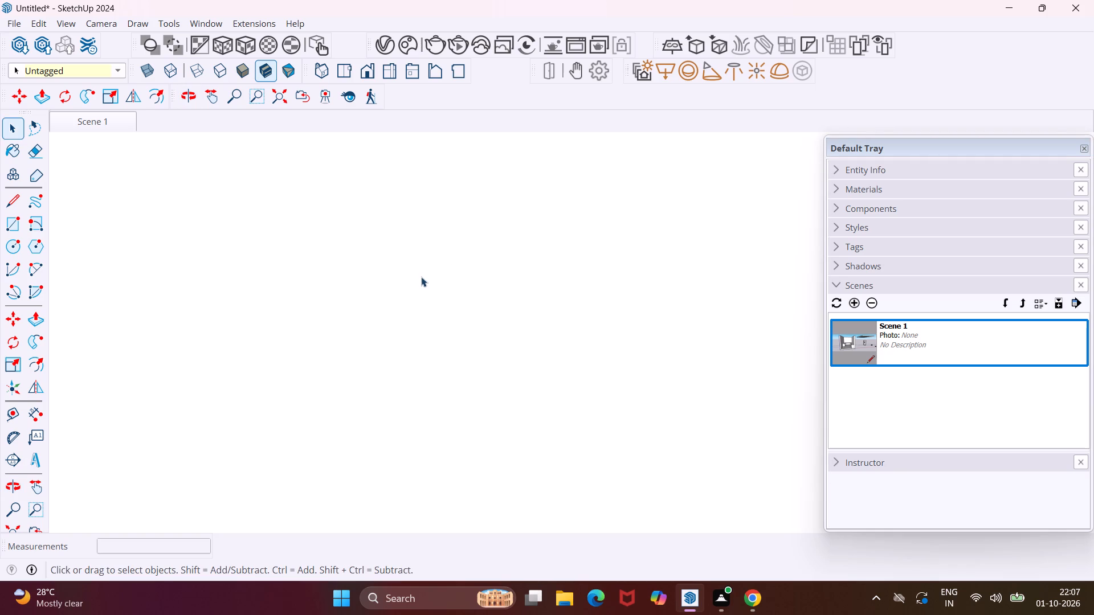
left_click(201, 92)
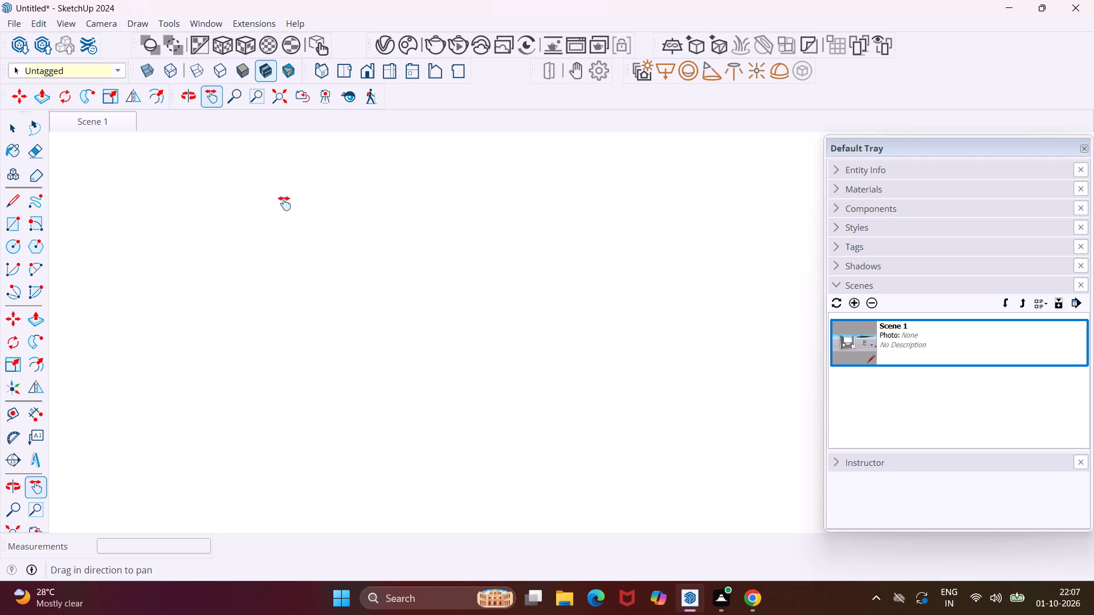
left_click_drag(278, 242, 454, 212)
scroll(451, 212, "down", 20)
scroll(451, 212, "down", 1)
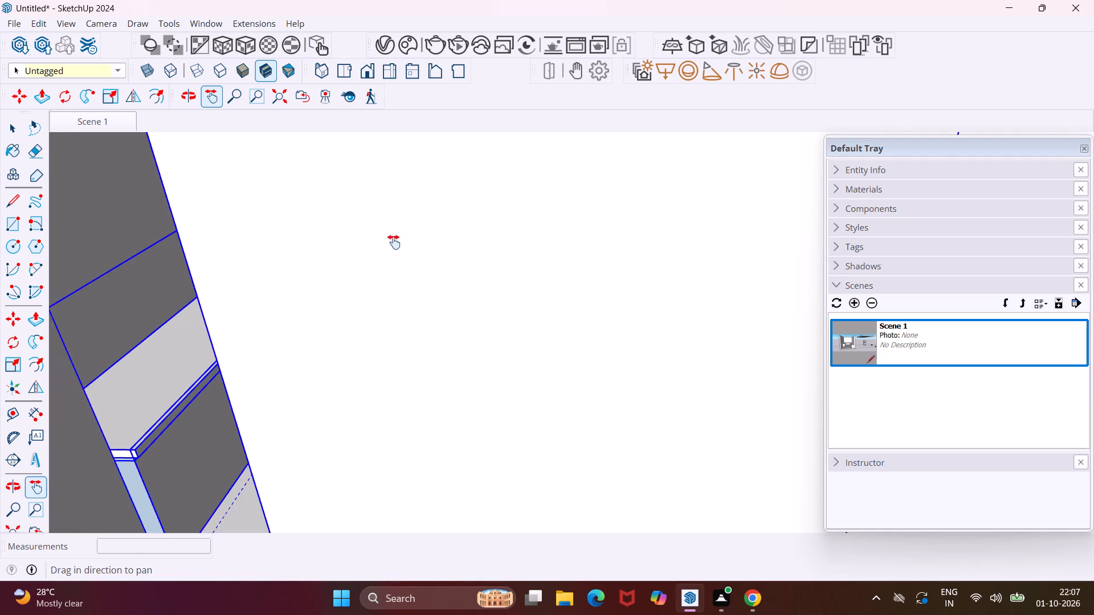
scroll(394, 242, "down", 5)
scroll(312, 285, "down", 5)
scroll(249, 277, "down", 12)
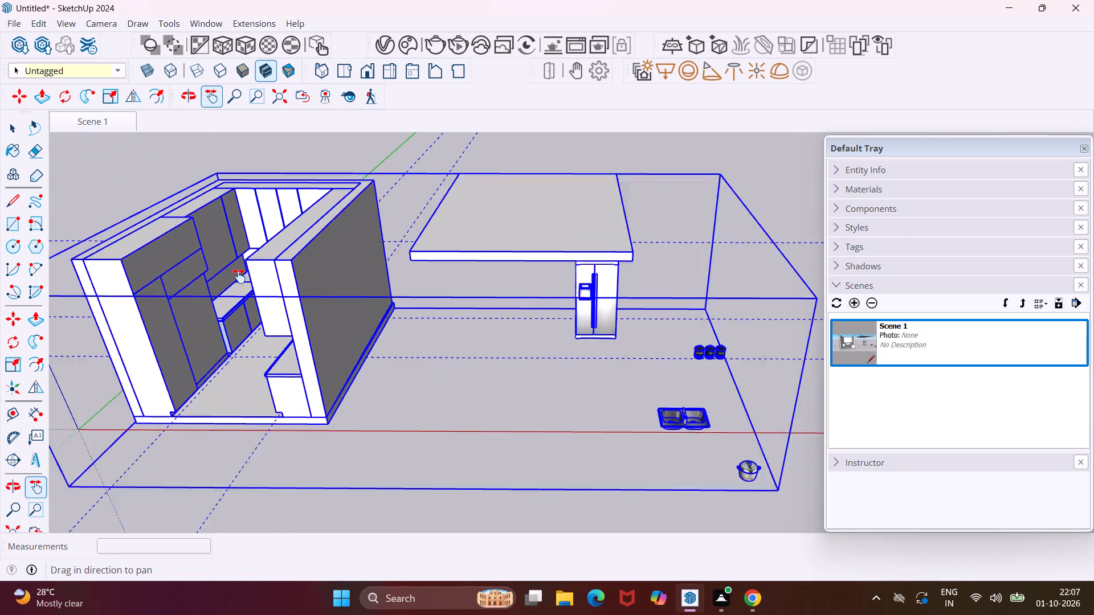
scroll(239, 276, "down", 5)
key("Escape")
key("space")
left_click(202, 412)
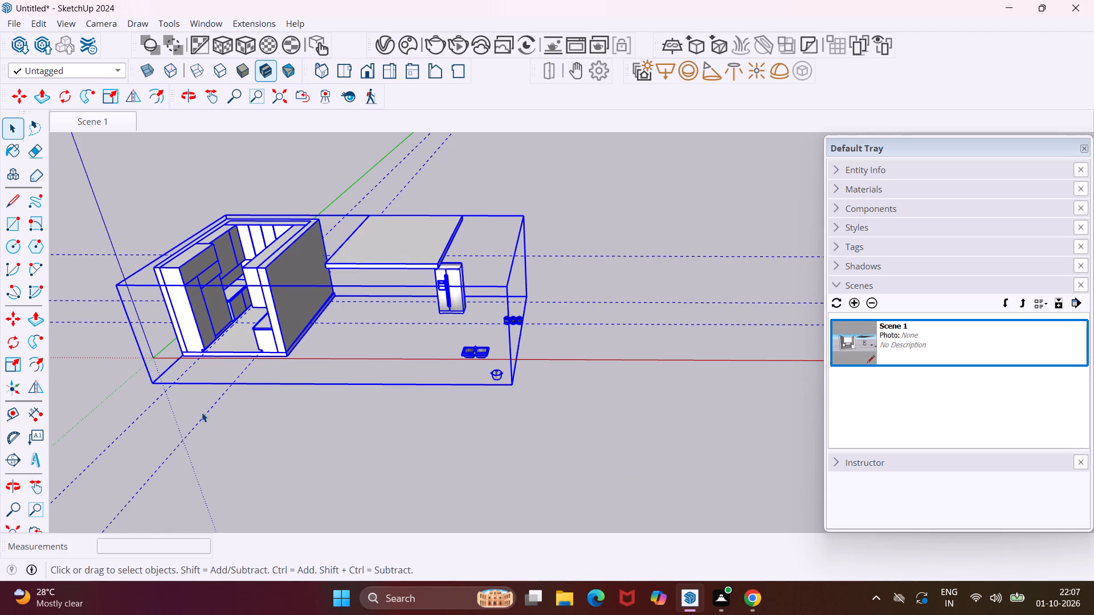
Push the tall unit's recessed panel beside the counter a further 2" inward.
scroll(222, 284, "up", 10)
middle_click_drag(222, 284, 225, 284)
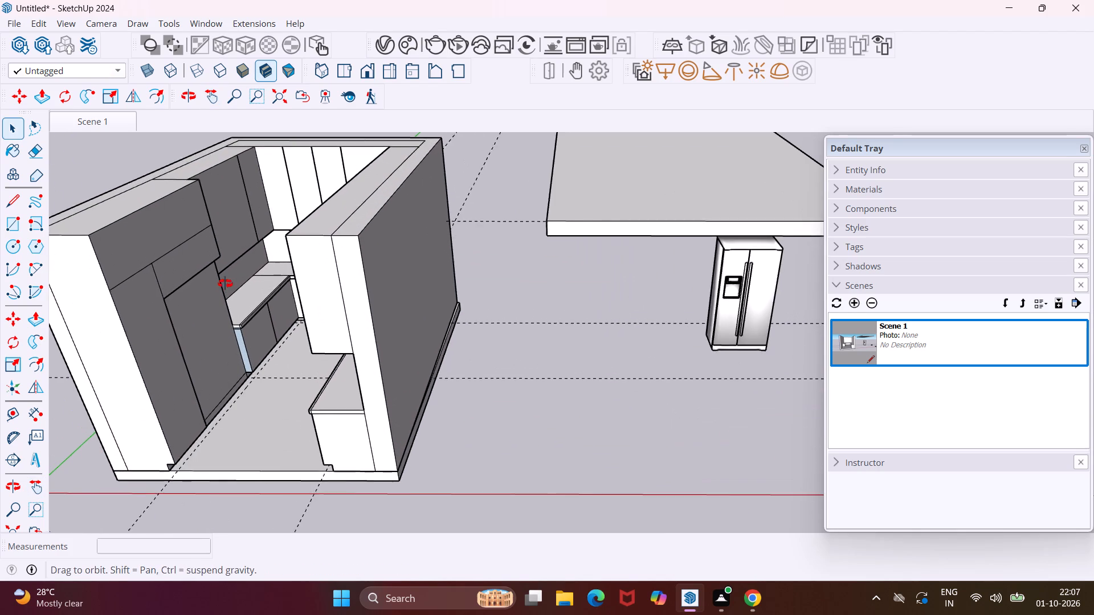
middle_click_drag(225, 284, 254, 284)
scroll(219, 329, "up", 10)
left_click(187, 355)
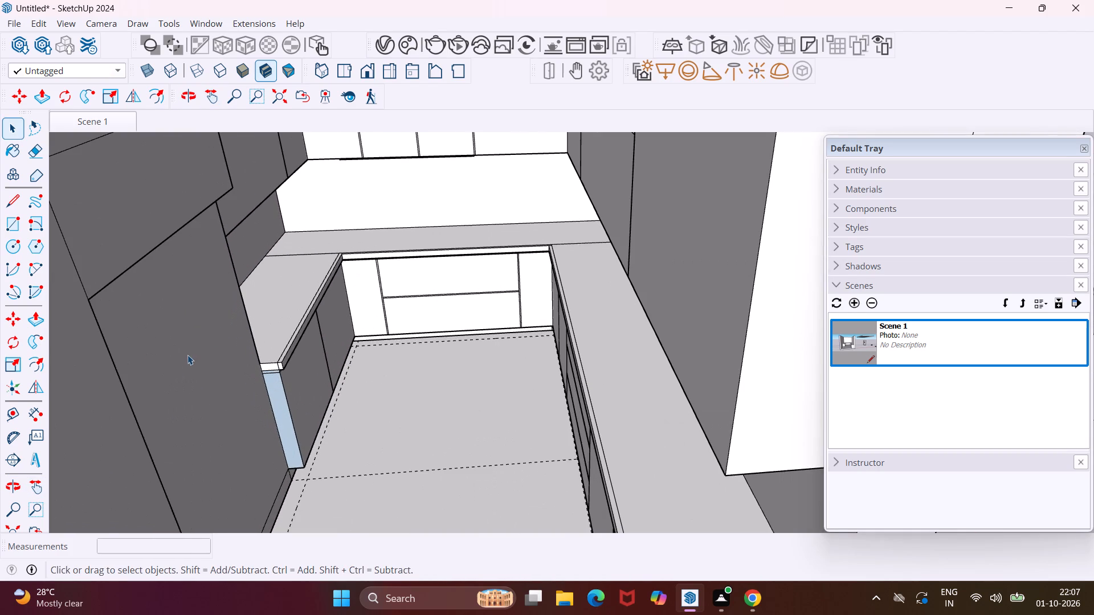
scroll(181, 351, "up", 3)
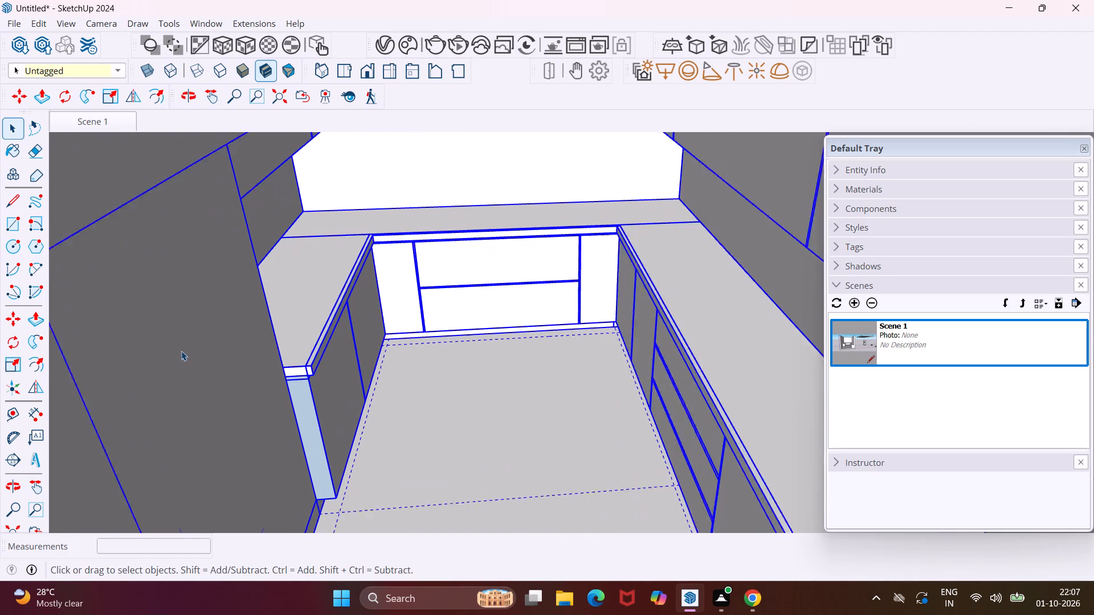
scroll(181, 351, "up", 2)
double_click(164, 360)
left_click(164, 360)
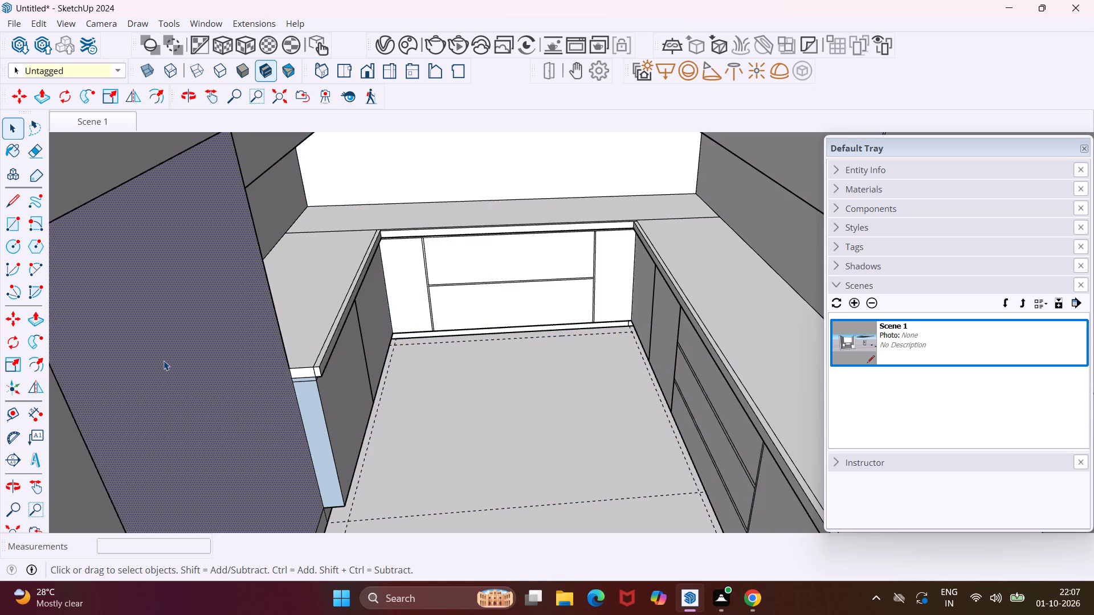
key("p")
left_click(164, 360)
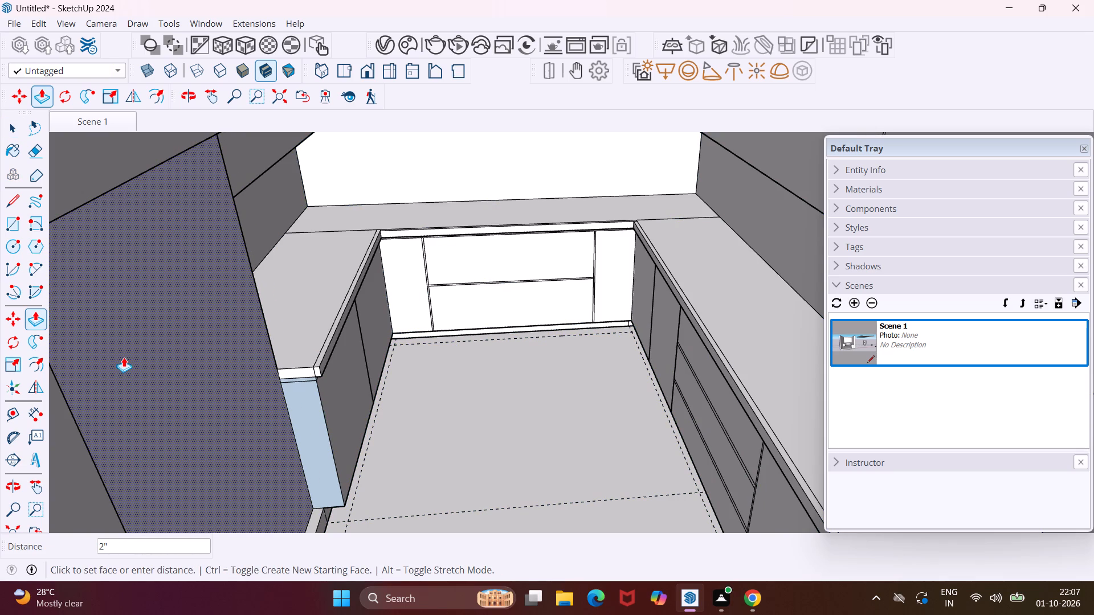
scroll(102, 351, "down", 2)
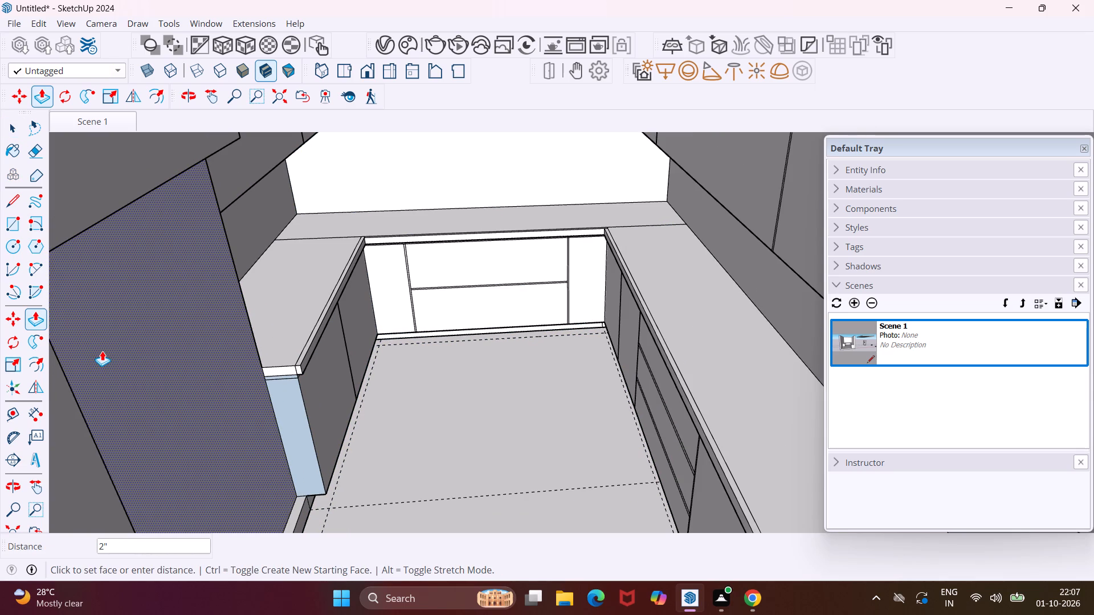
middle_click_drag(102, 351, 94, 351)
left_click(94, 351)
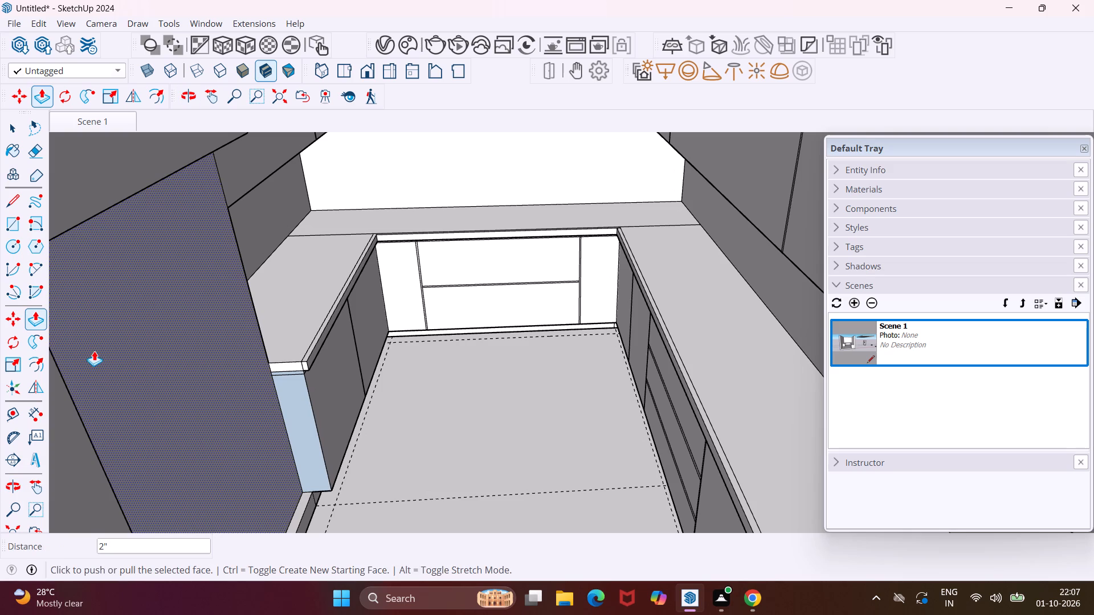
left_click(129, 356)
key("Escape")
key("space")
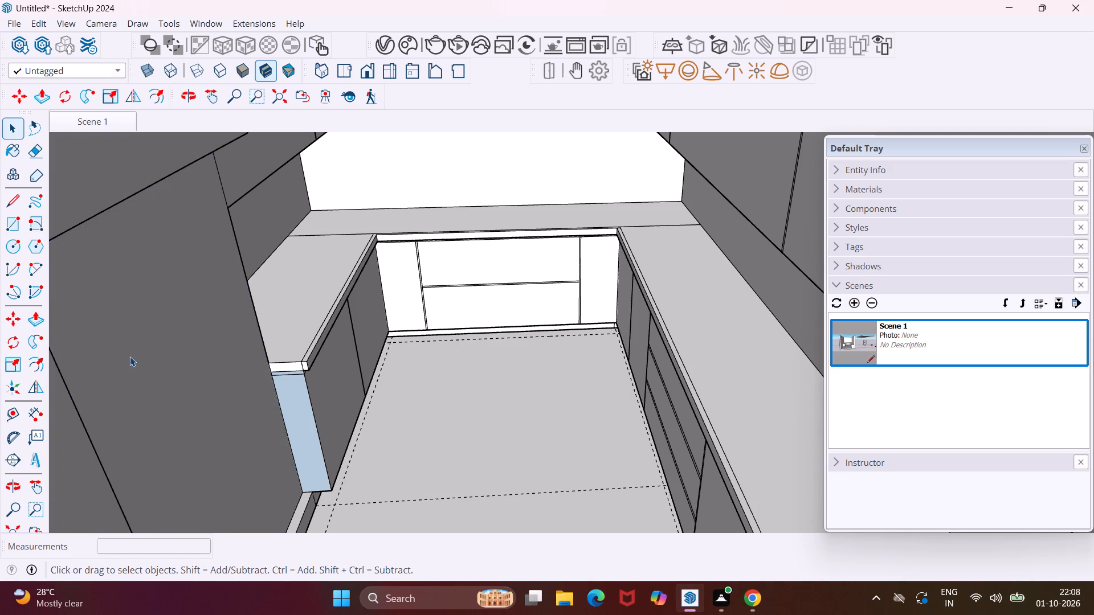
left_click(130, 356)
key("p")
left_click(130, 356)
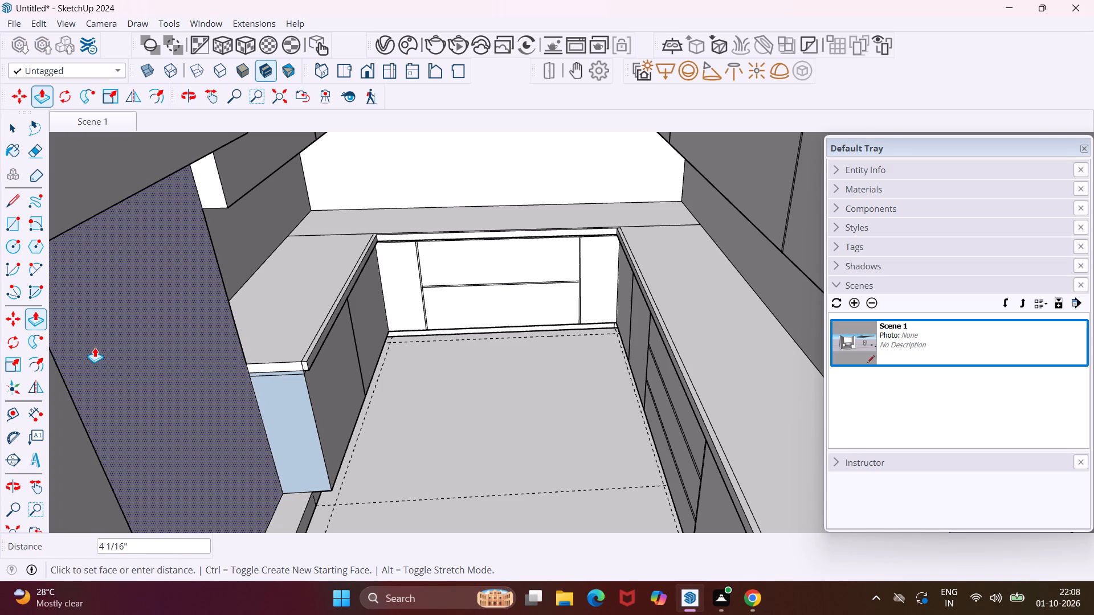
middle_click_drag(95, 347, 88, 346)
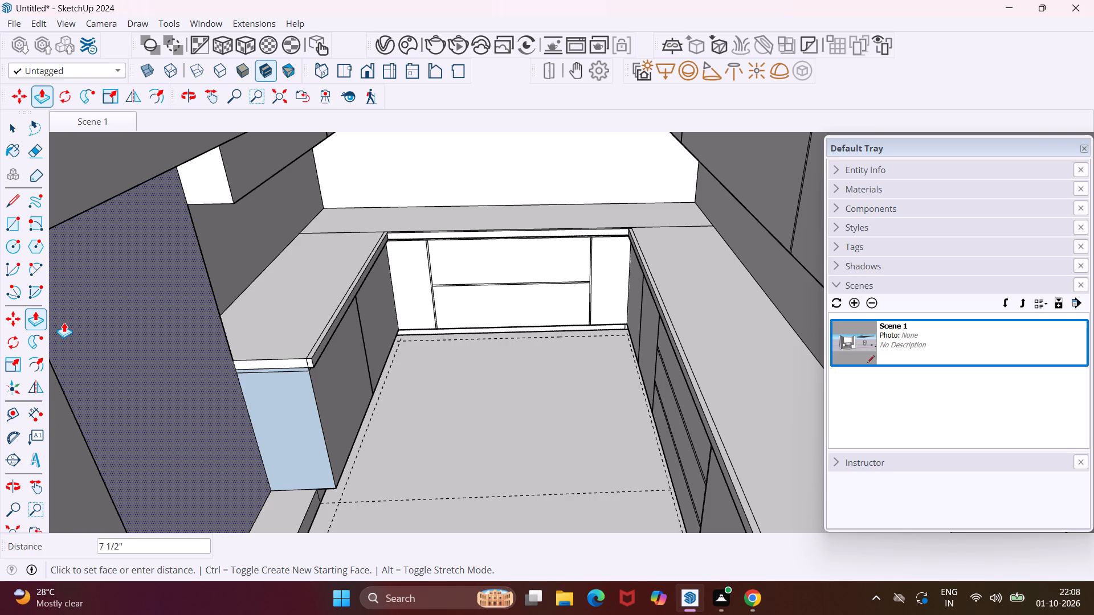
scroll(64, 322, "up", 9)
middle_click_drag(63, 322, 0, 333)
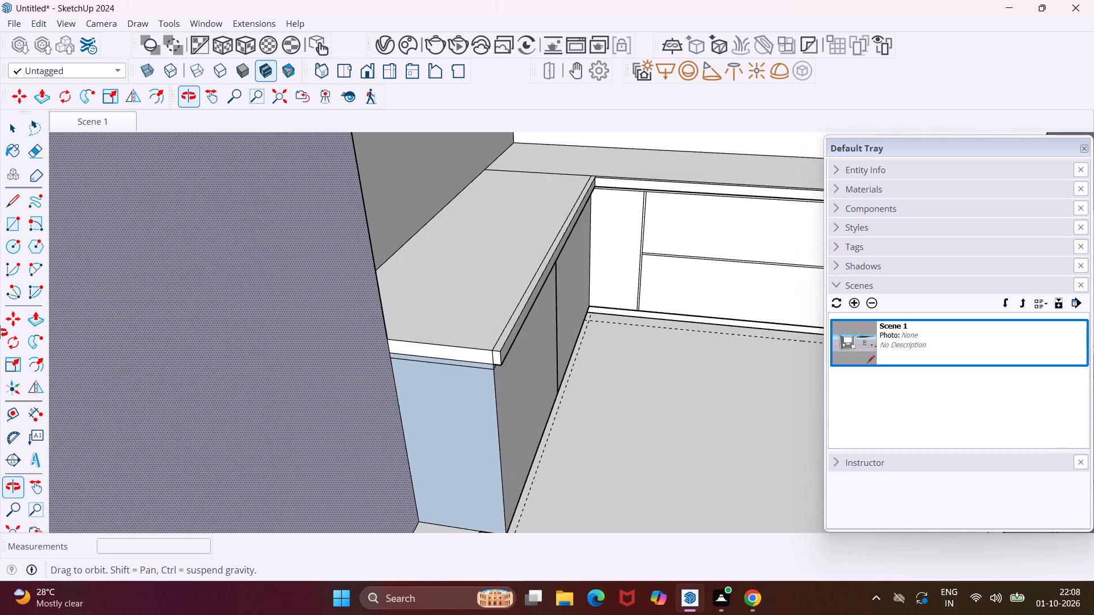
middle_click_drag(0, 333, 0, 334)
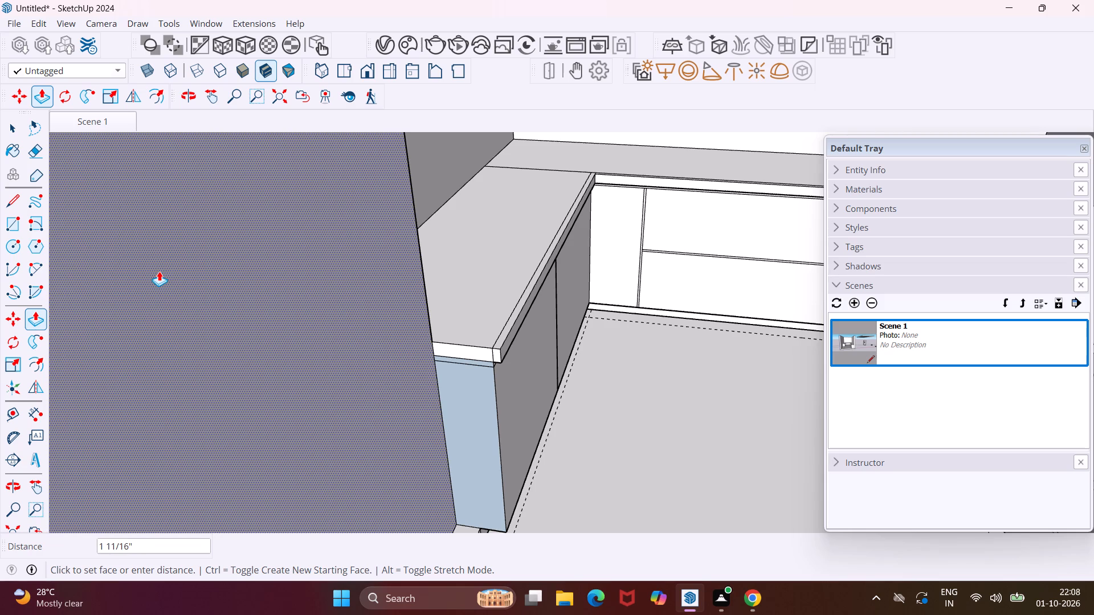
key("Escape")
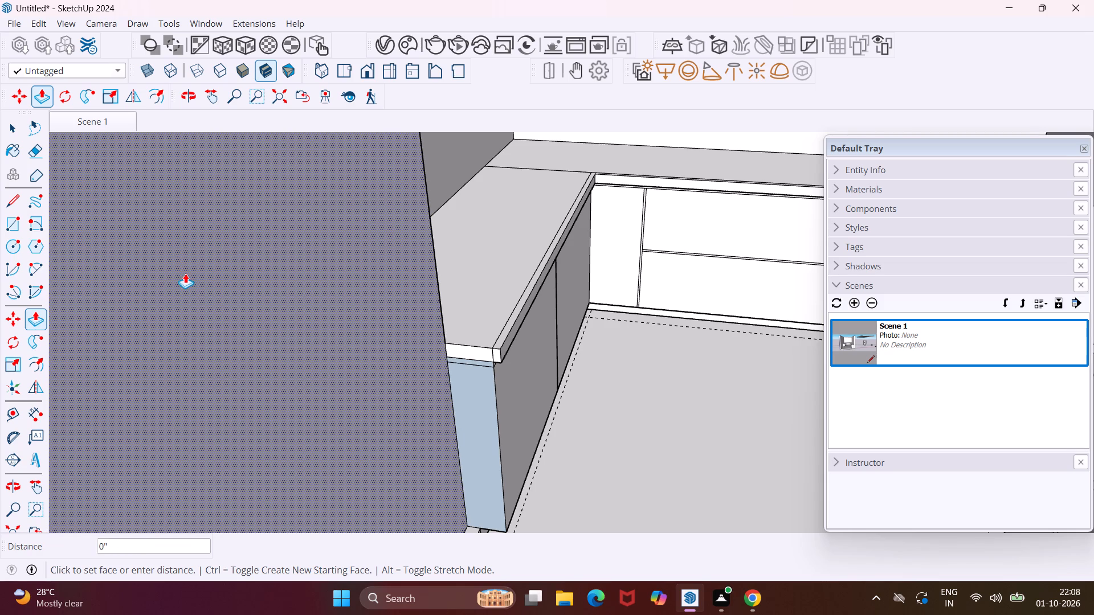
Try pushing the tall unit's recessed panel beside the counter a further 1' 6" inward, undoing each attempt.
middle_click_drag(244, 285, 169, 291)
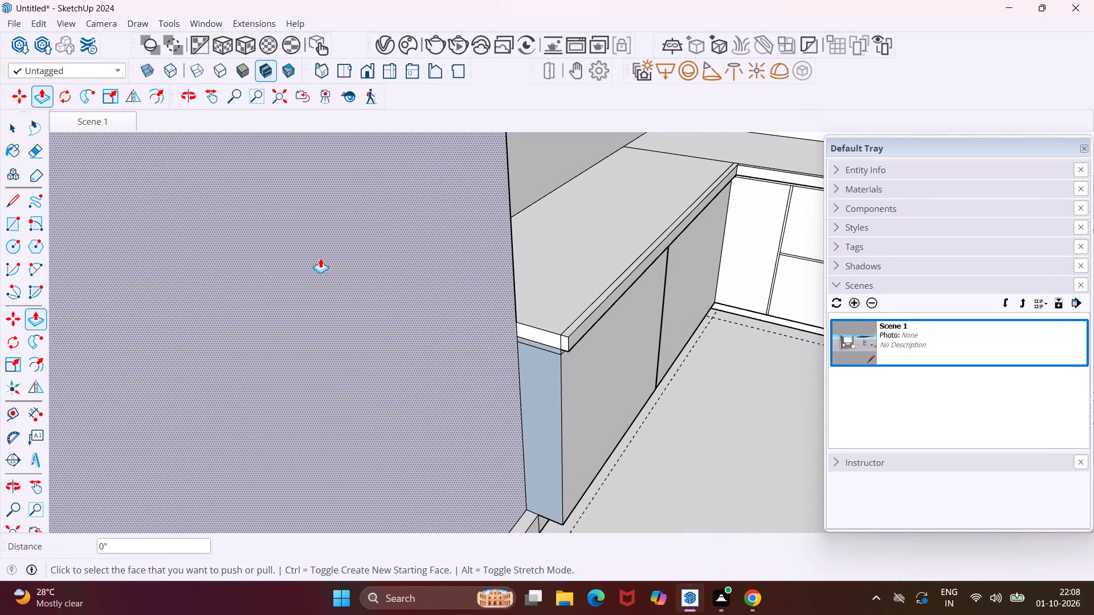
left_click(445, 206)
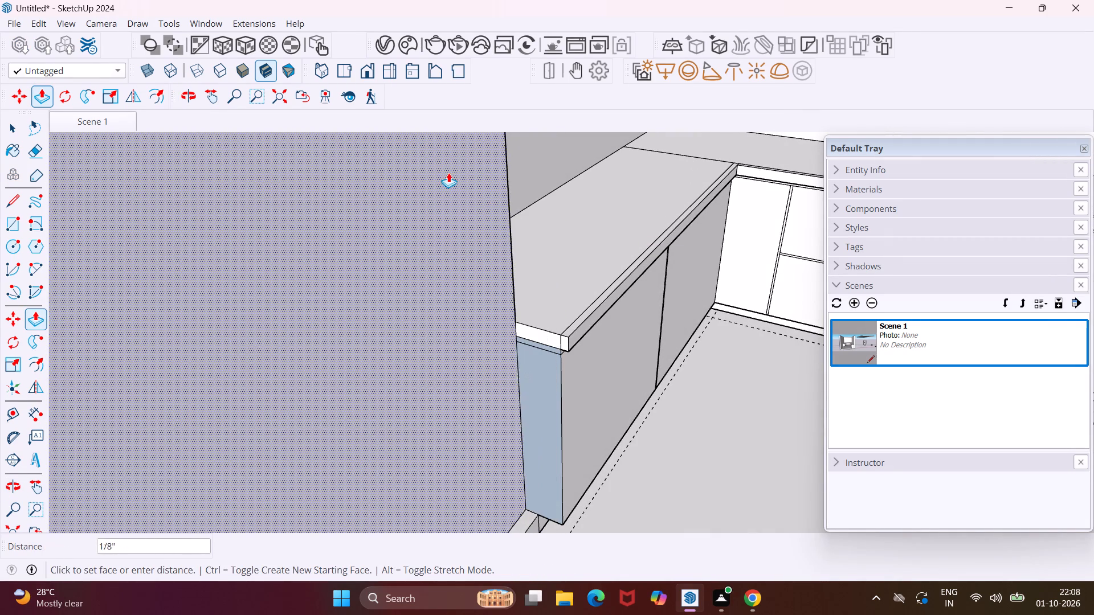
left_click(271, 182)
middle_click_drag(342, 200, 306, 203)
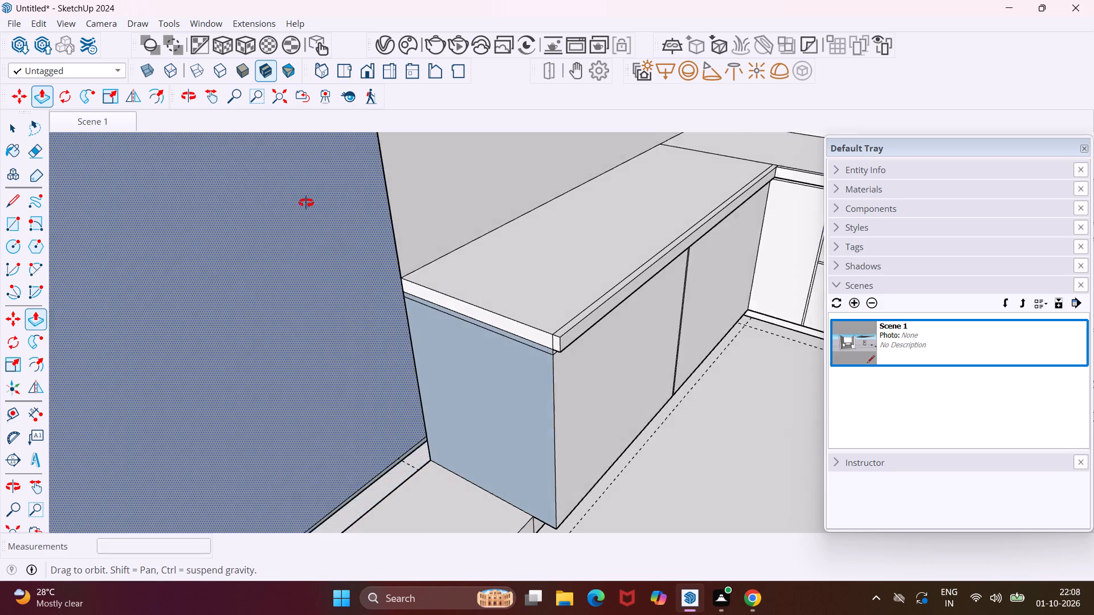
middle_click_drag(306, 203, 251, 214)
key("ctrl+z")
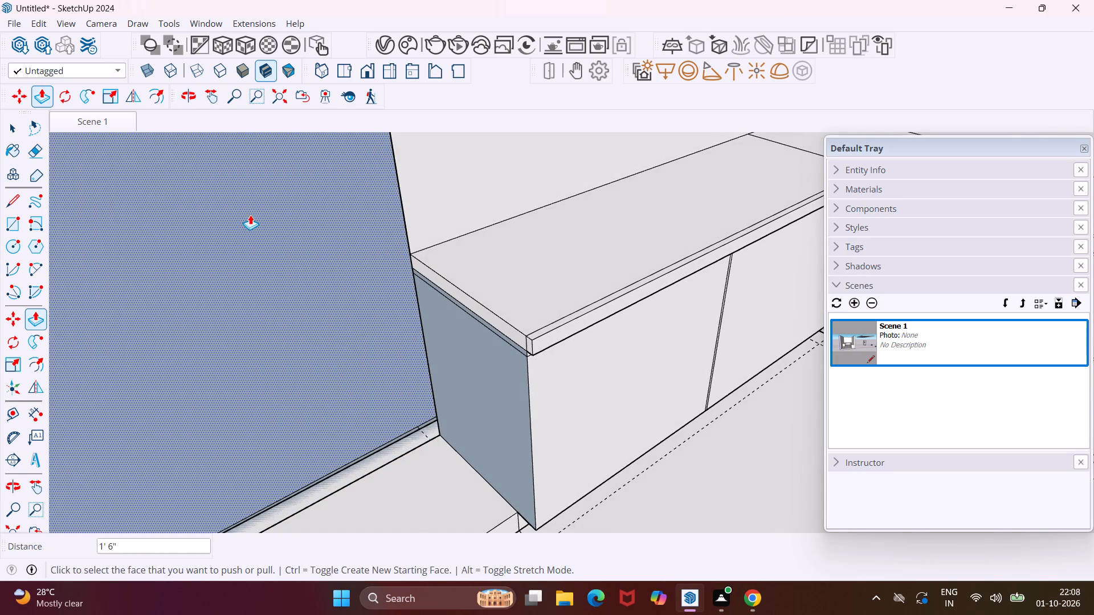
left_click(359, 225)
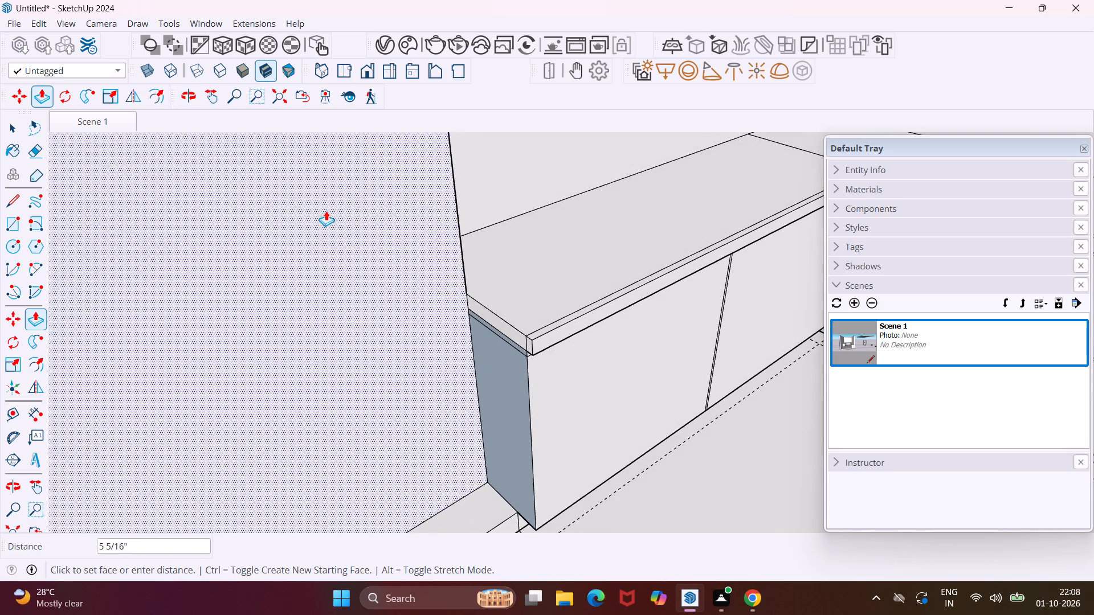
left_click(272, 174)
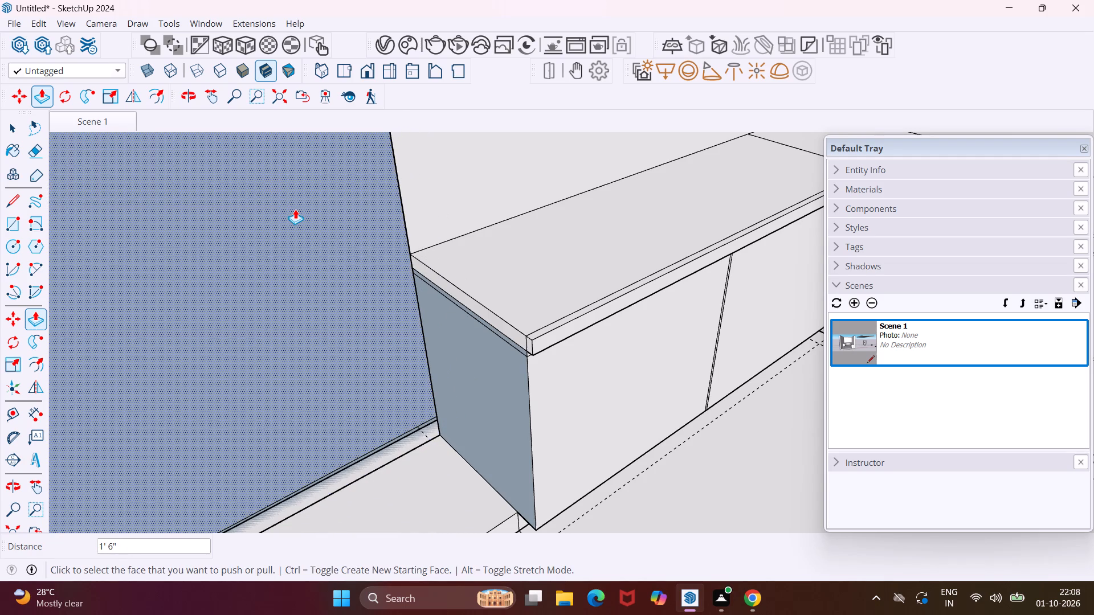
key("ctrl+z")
Push the tall unit's recessed panel beside the counter a further 1' 5 5/16" inward.
left_click(339, 236)
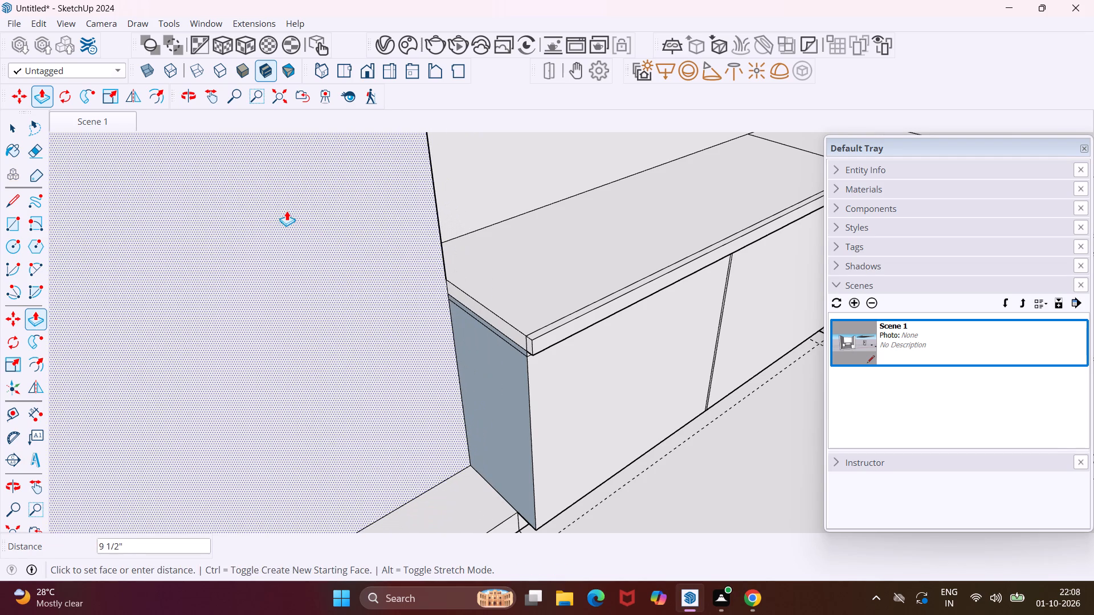
left_click(259, 184)
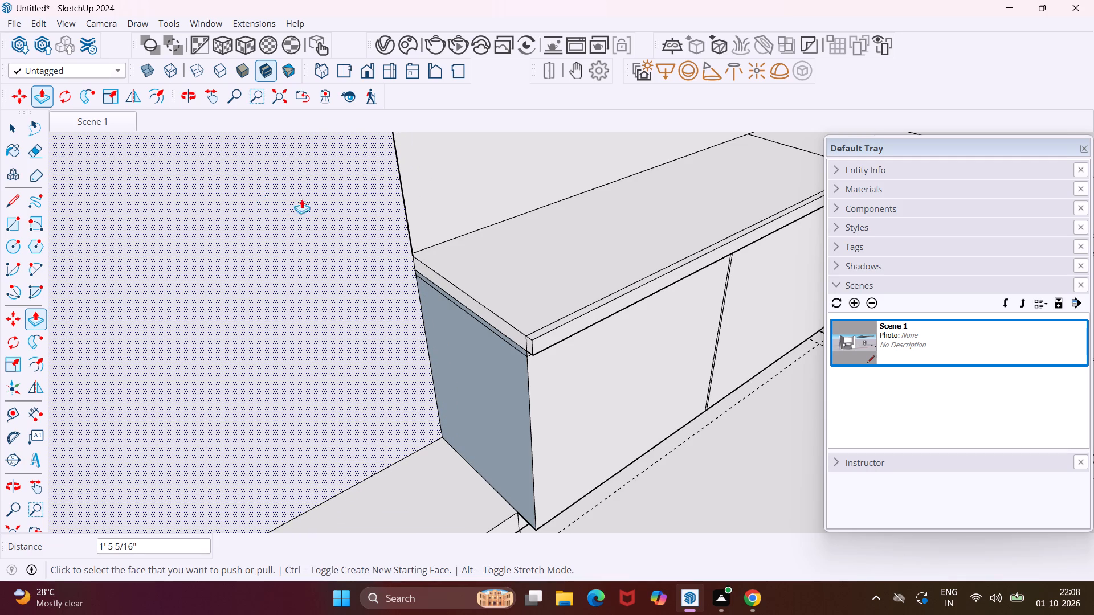
middle_click_drag(414, 198, 317, 221)
scroll(316, 221, "down", 5)
scroll(316, 221, "down", 16)
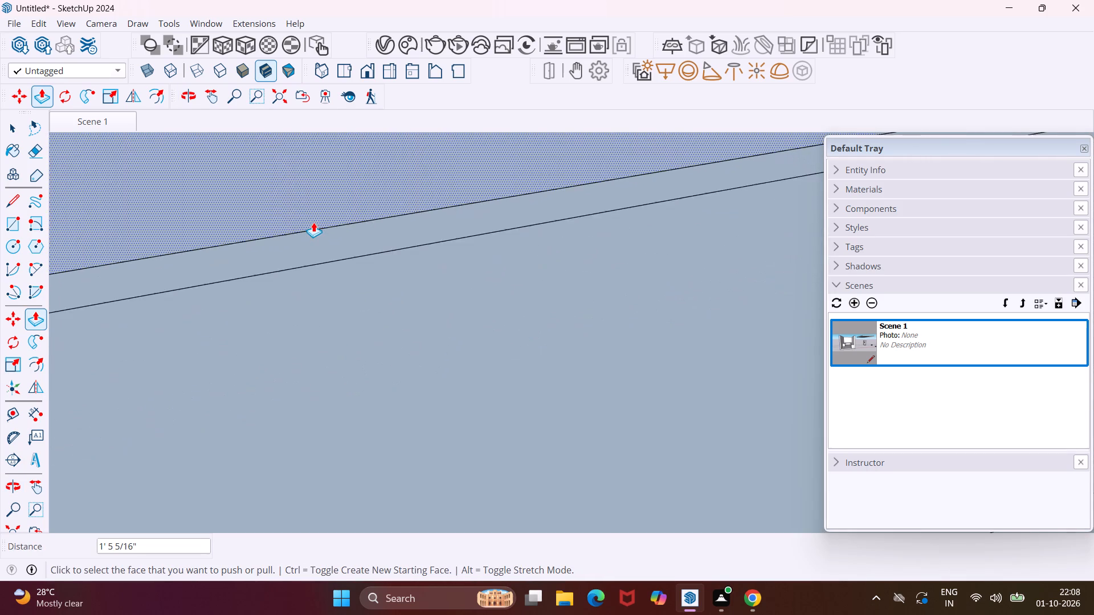
scroll(313, 222, "down", 7)
scroll(313, 222, "down", 20)
scroll(313, 222, "down", 6)
scroll(312, 229, "up", 2)
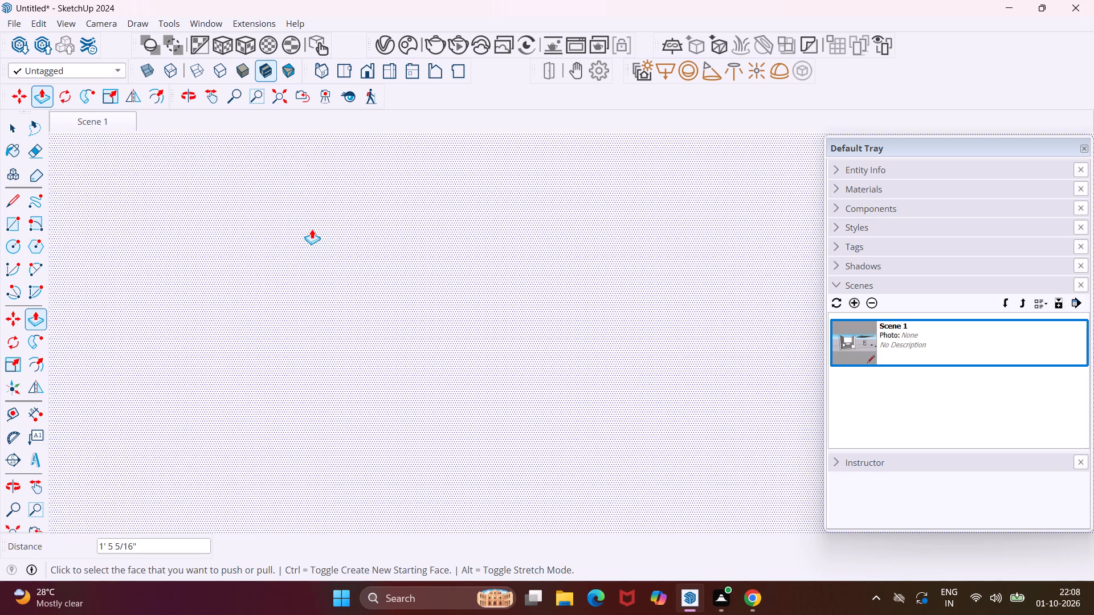
scroll(312, 229, "down", 20)
scroll(312, 229, "down", 17)
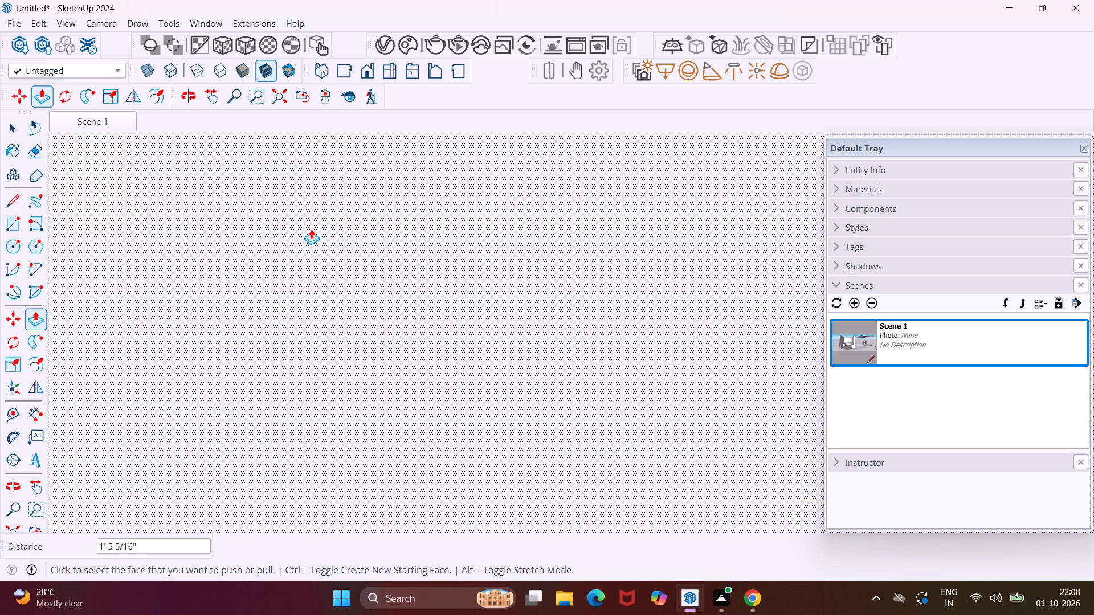
scroll(311, 229, "down", 20)
scroll(311, 229, "down", 15)
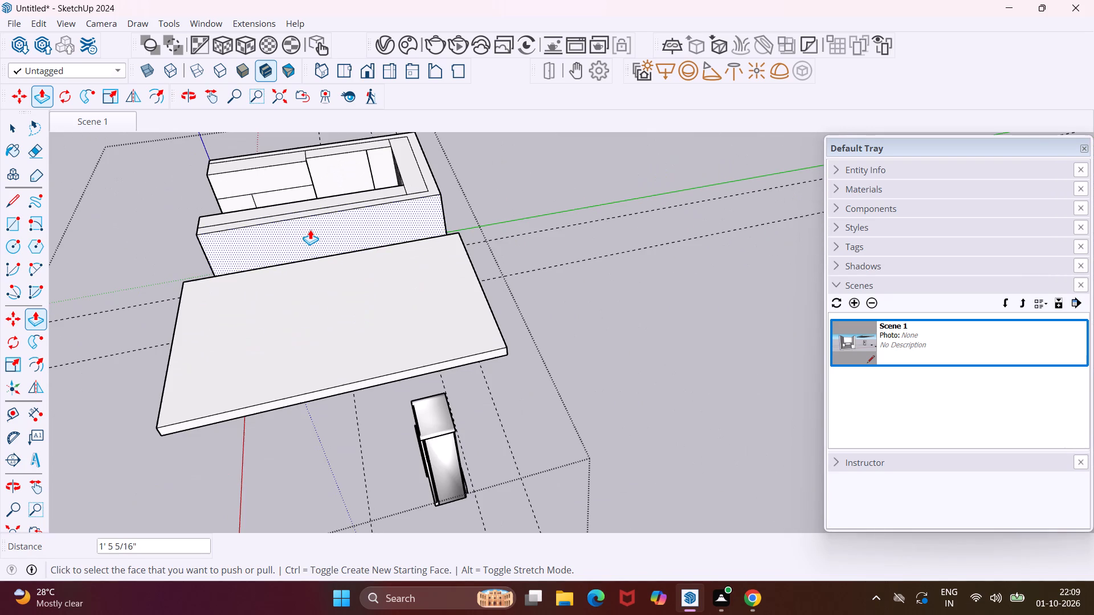
middle_click_drag(196, 236, 396, 214)
scroll(196, 236, "down", 1)
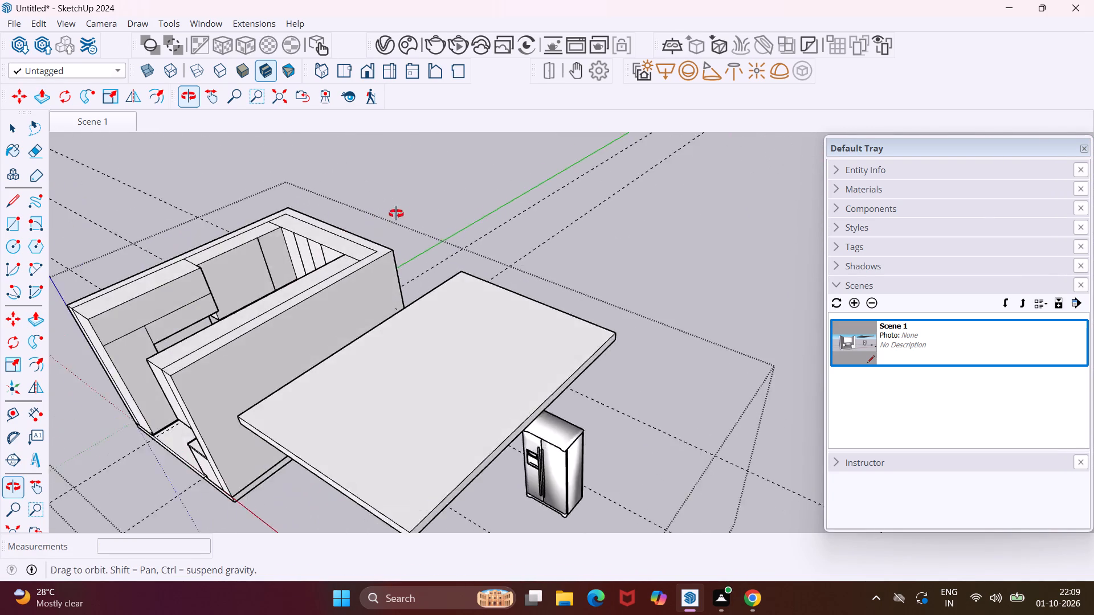
middle_click_drag(396, 214, 508, 177)
scroll(472, 246, "down", 5)
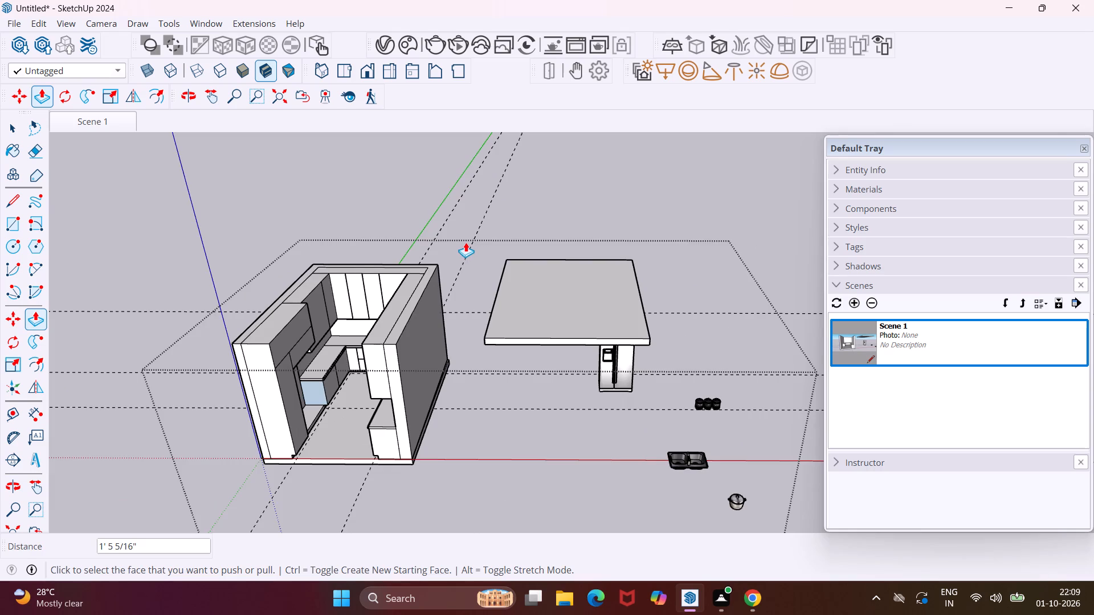
scroll(466, 242, "down", 4)
key("Escape")
key("space")
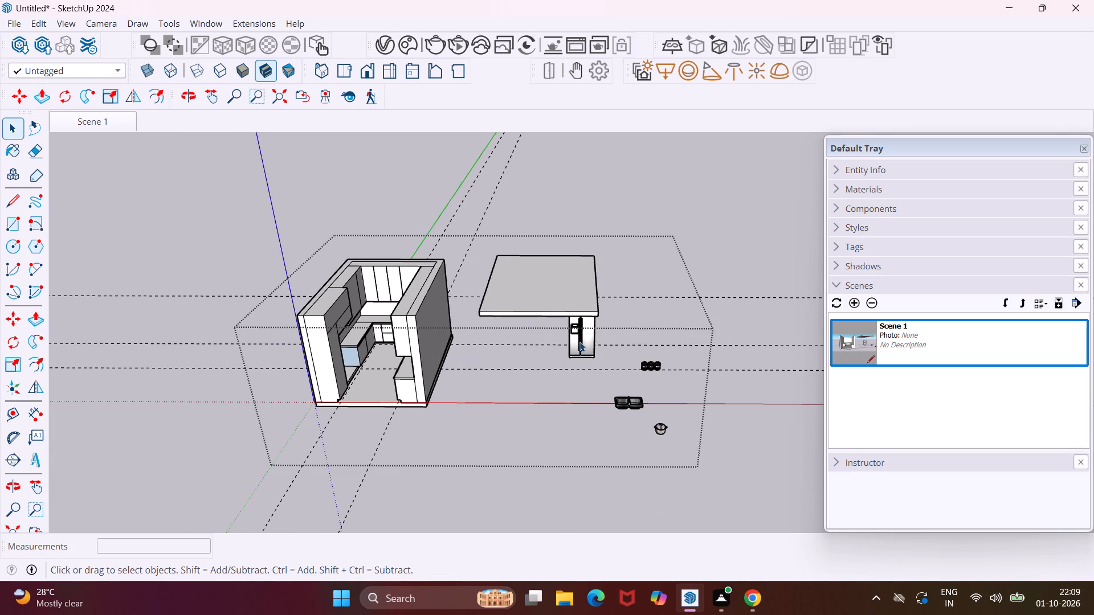
Open the group containing the refrigerator and rotate the refrigerator 90° about the vertical axis.
left_click(582, 339)
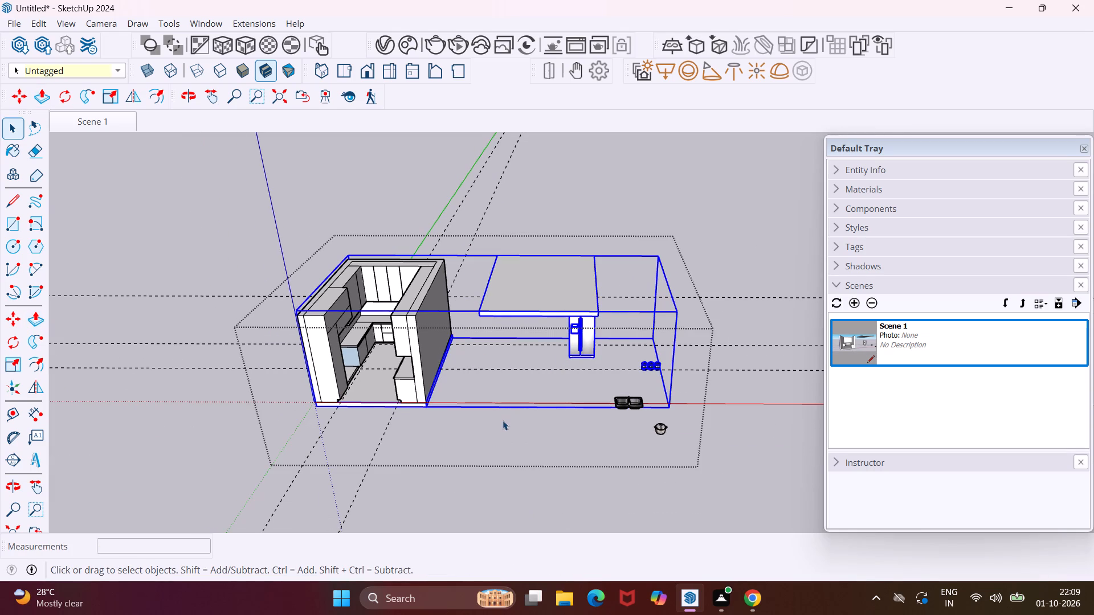
double_click(492, 404)
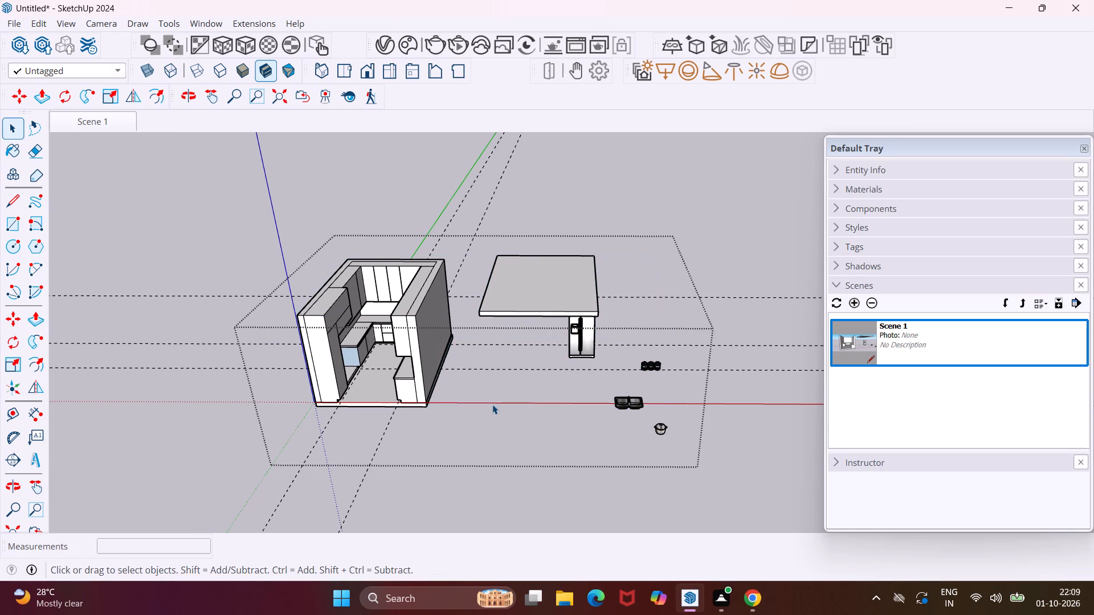
middle_click_drag(492, 403, 513, 336)
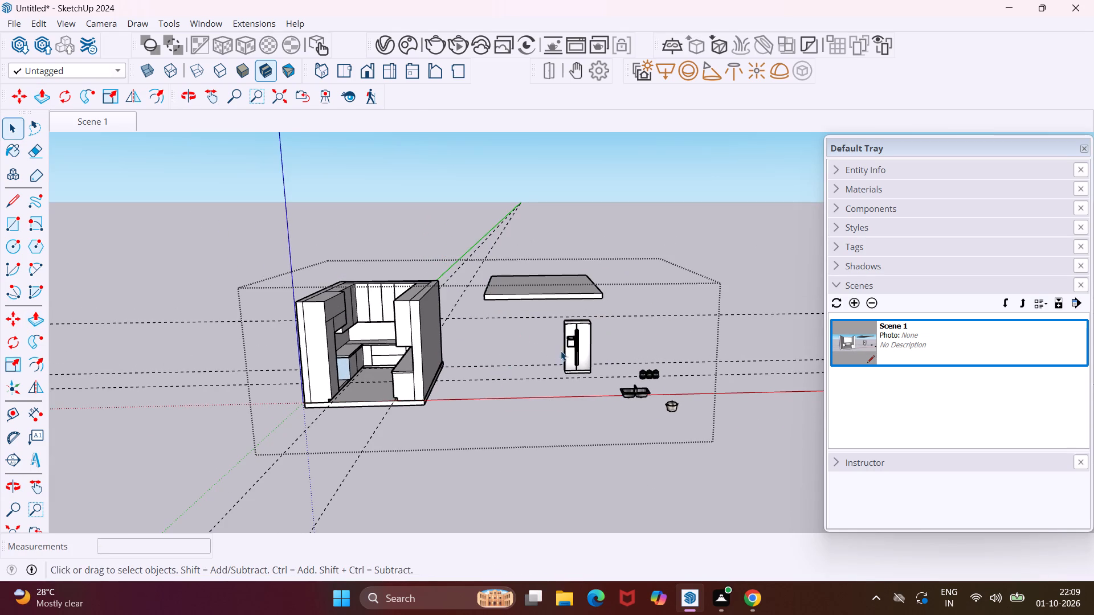
scroll(568, 349, "up", 7)
left_click(581, 348)
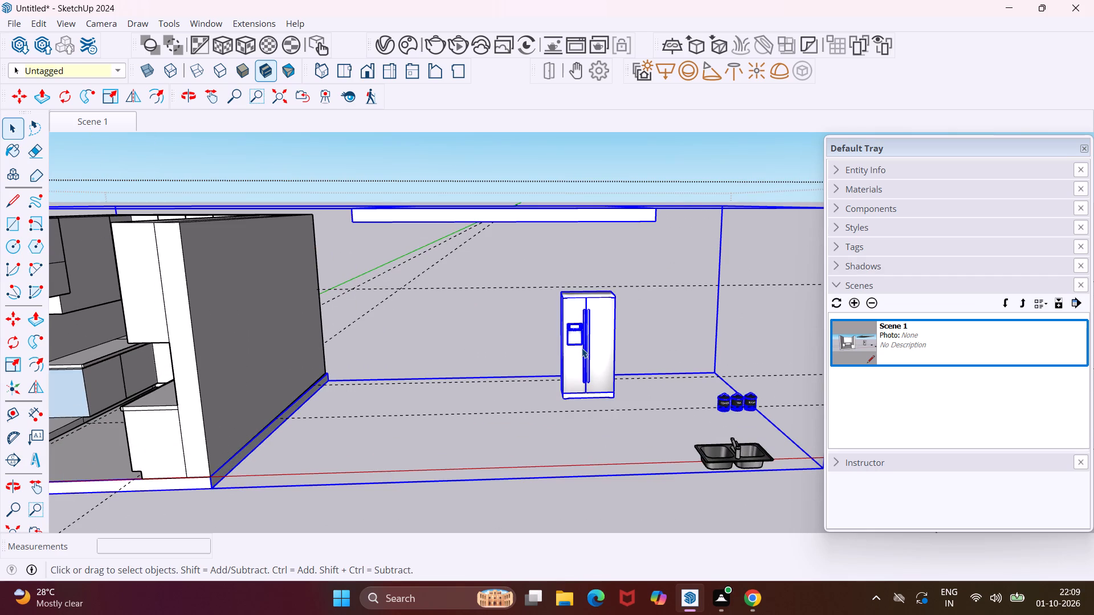
triple_click(582, 348)
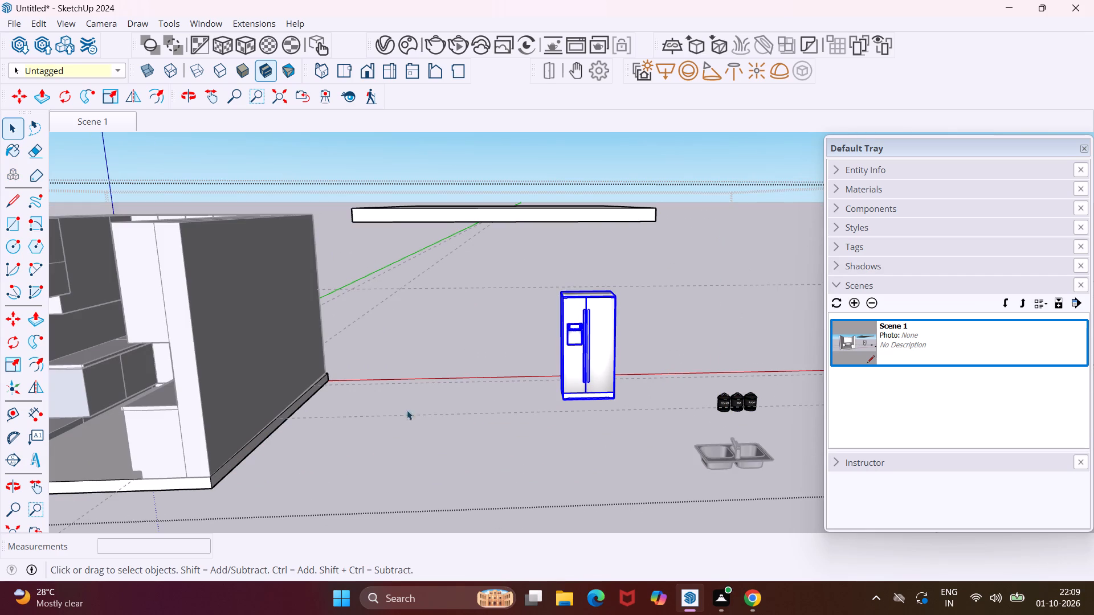
left_click(19, 342)
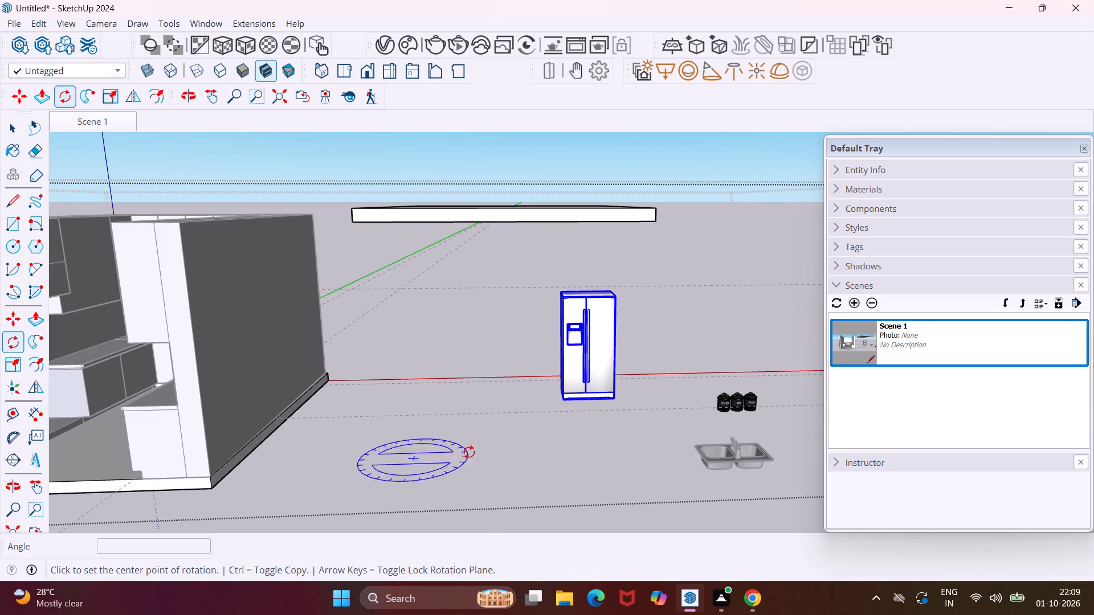
left_click(558, 412)
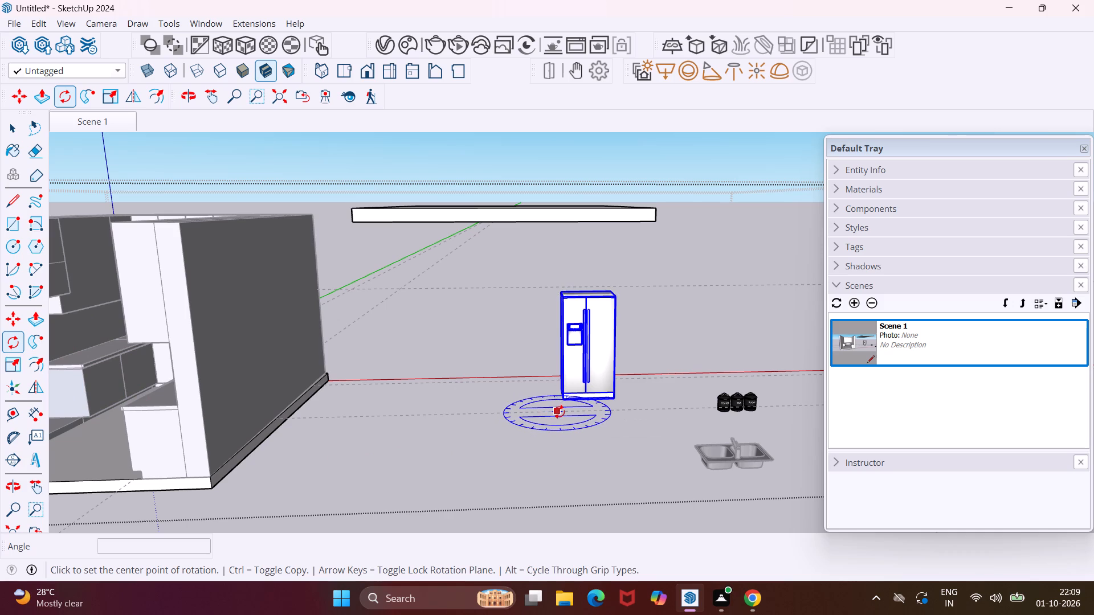
left_click(560, 457)
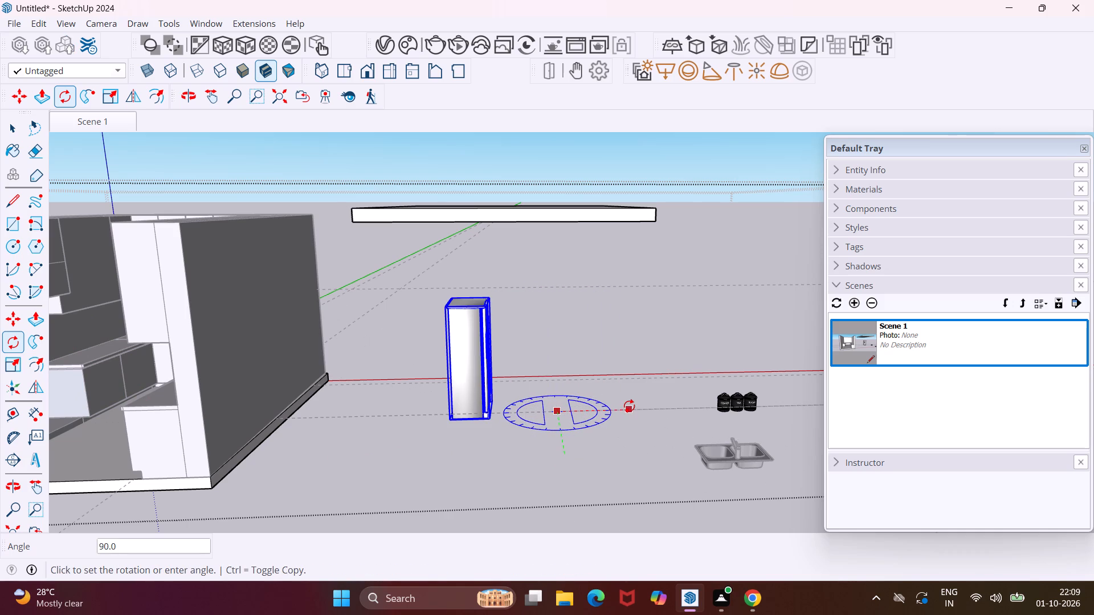
left_click(629, 406)
Move the refrigerator by its lower front corner about 20' 3" onto the edge of the tall unit's recessed opening.
key("m")
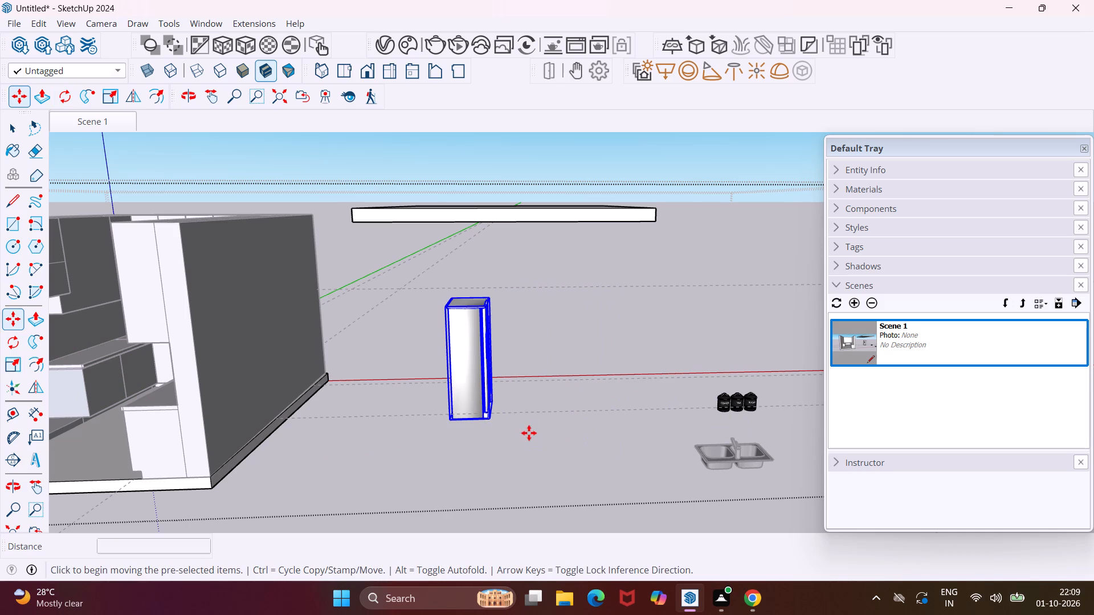
scroll(480, 420, "up", 9)
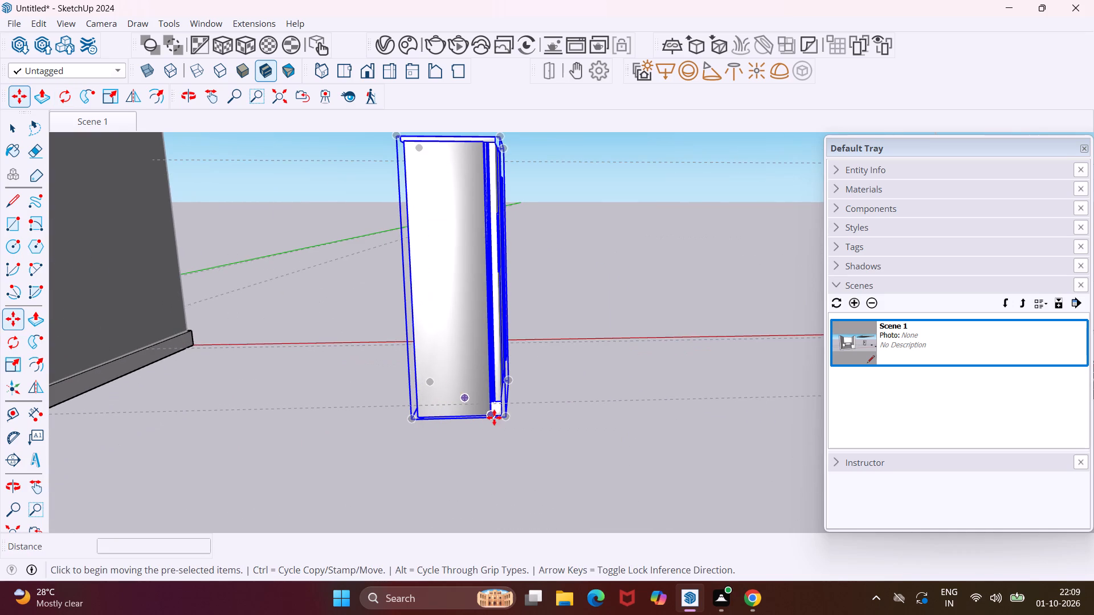
left_click(505, 418)
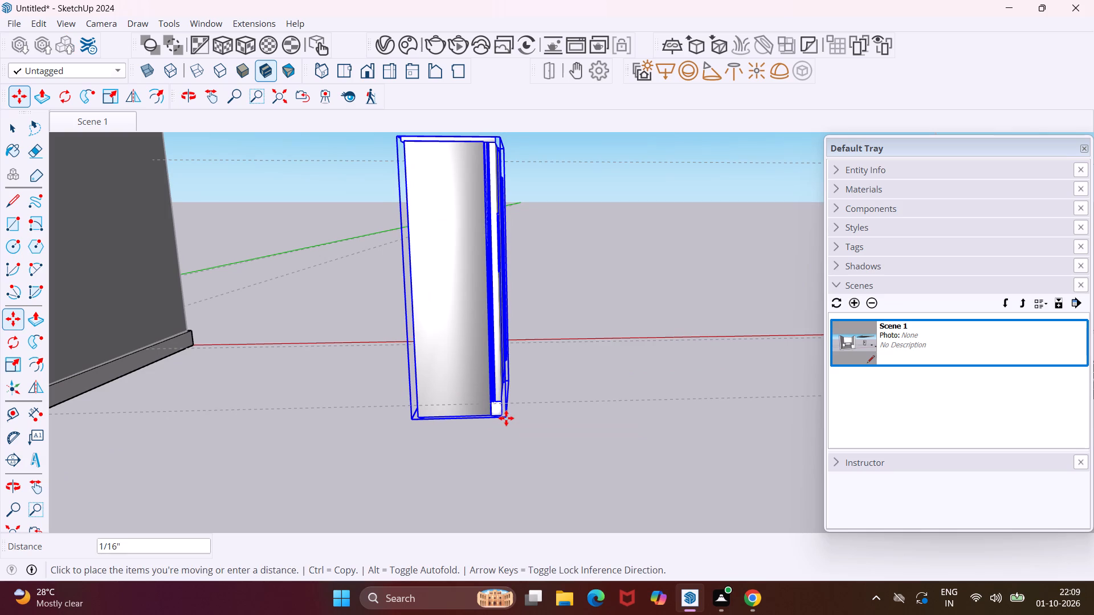
scroll(506, 418, "down", 15)
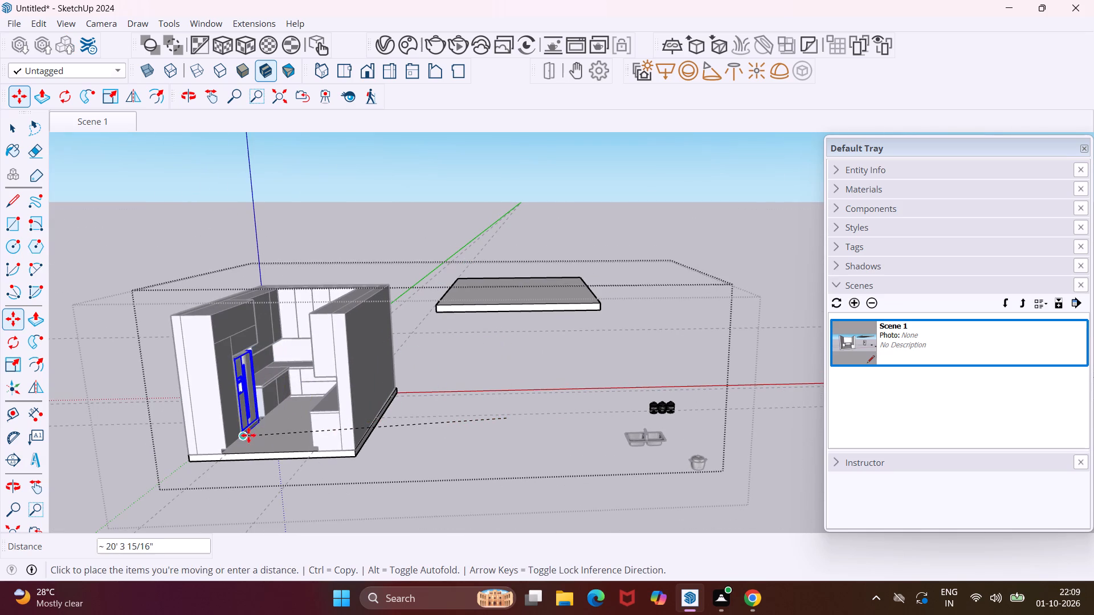
scroll(248, 431, "up", 20)
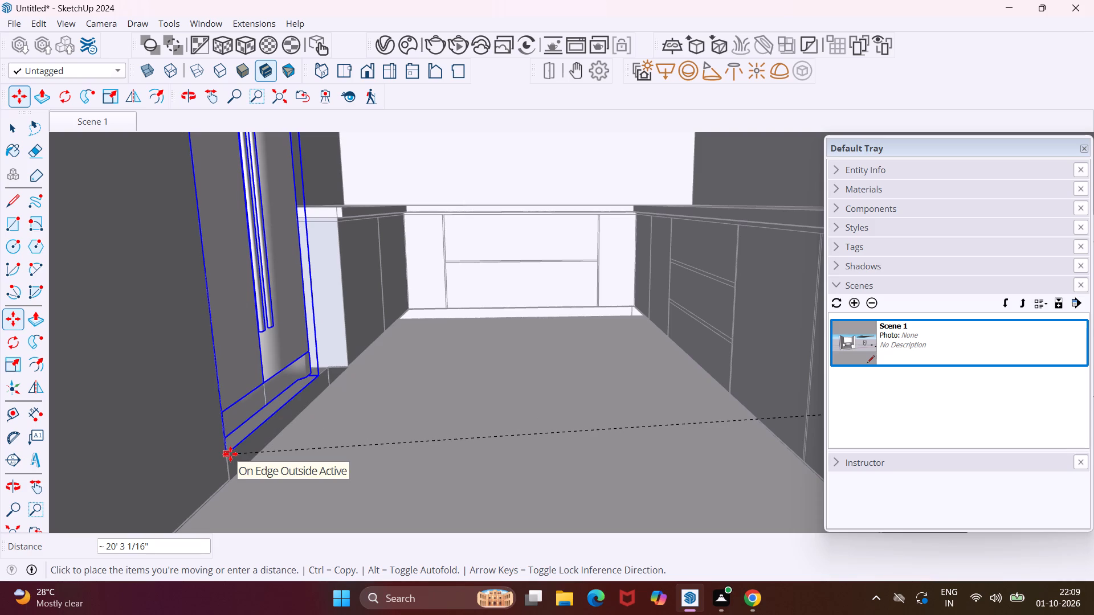
left_click(230, 454)
middle_click_drag(293, 381, 262, 401)
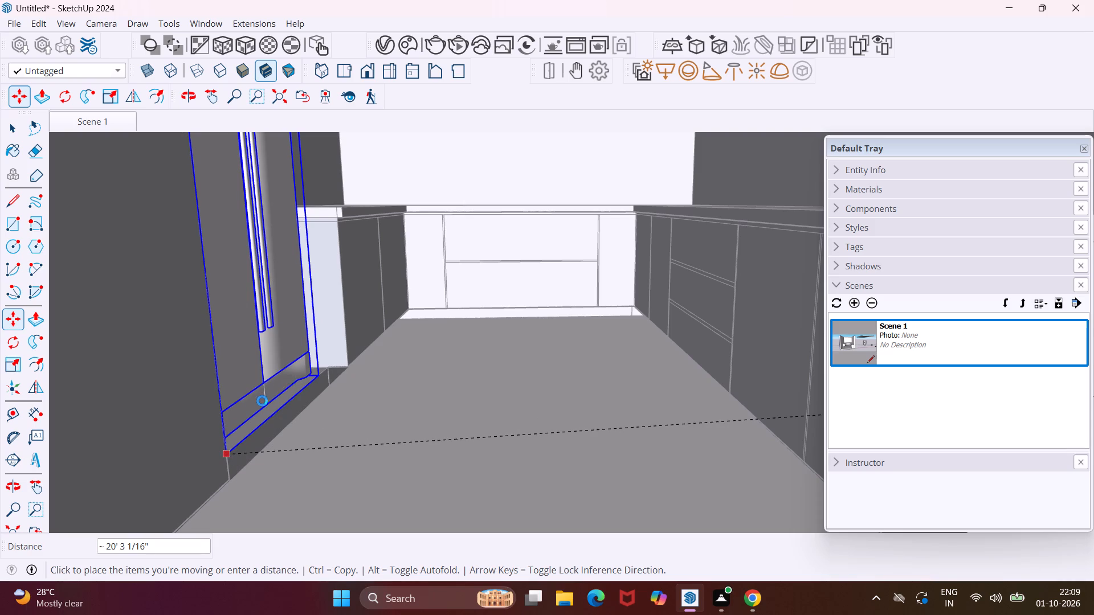
middle_click_drag(262, 401, 234, 420)
scroll(262, 356, "down", 8)
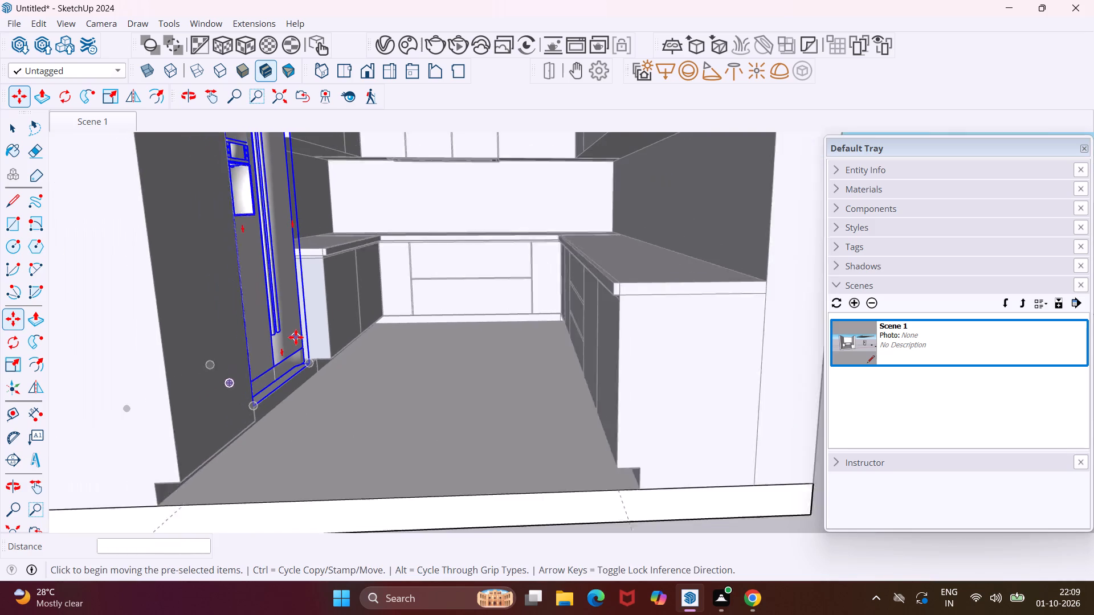
Scale the refrigerator along the red axis by about 1.52, widening it to meet the end of the adjoining counter.
scroll(296, 337, "down", 7)
middle_click_drag(296, 227, 235, 275)
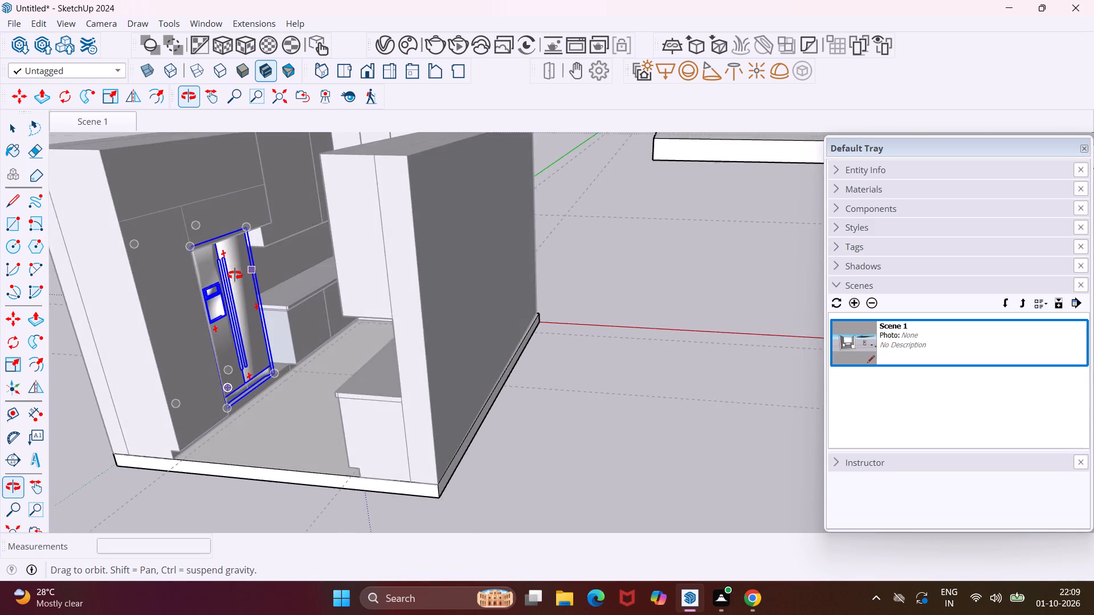
middle_click_drag(235, 275, 219, 289)
scroll(237, 239, "up", 5)
middle_click(237, 239)
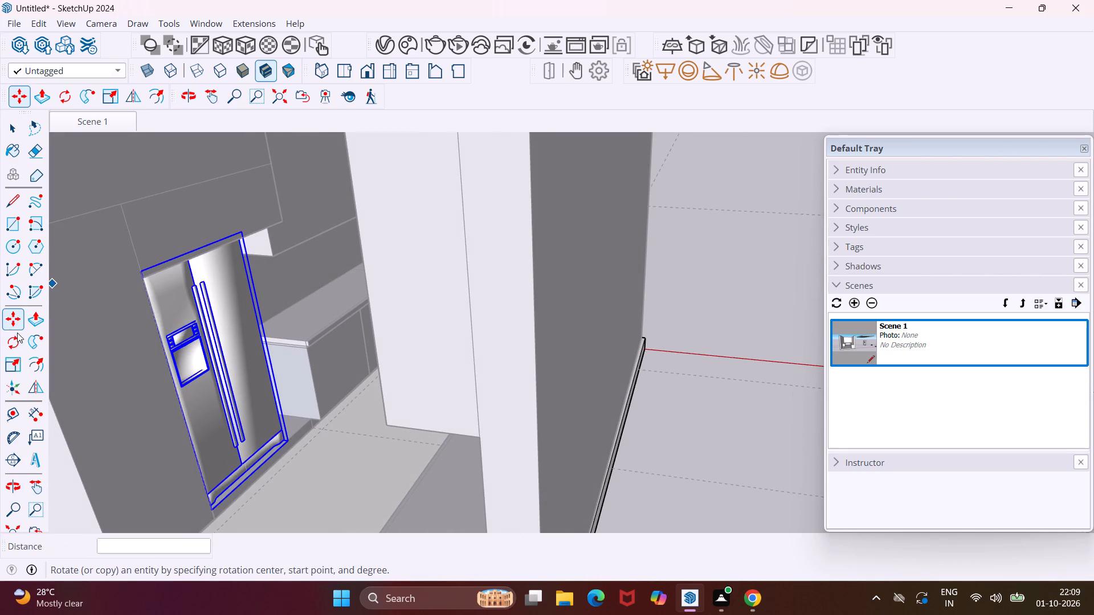
left_click(16, 355)
scroll(224, 266, "up", 3)
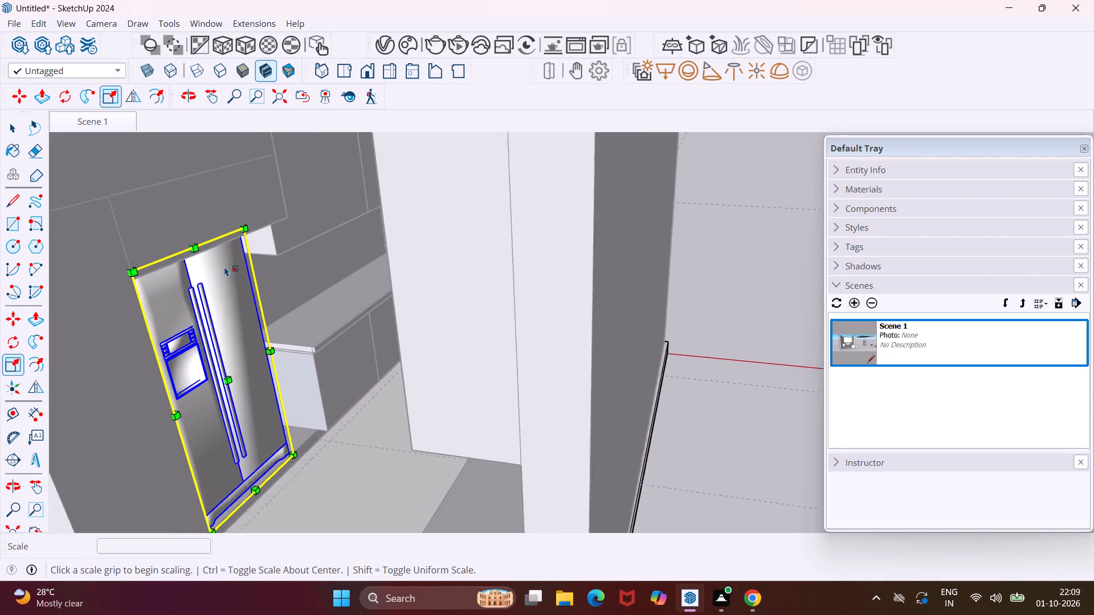
scroll(224, 266, "up", 3)
middle_click_drag(224, 266, 212, 235)
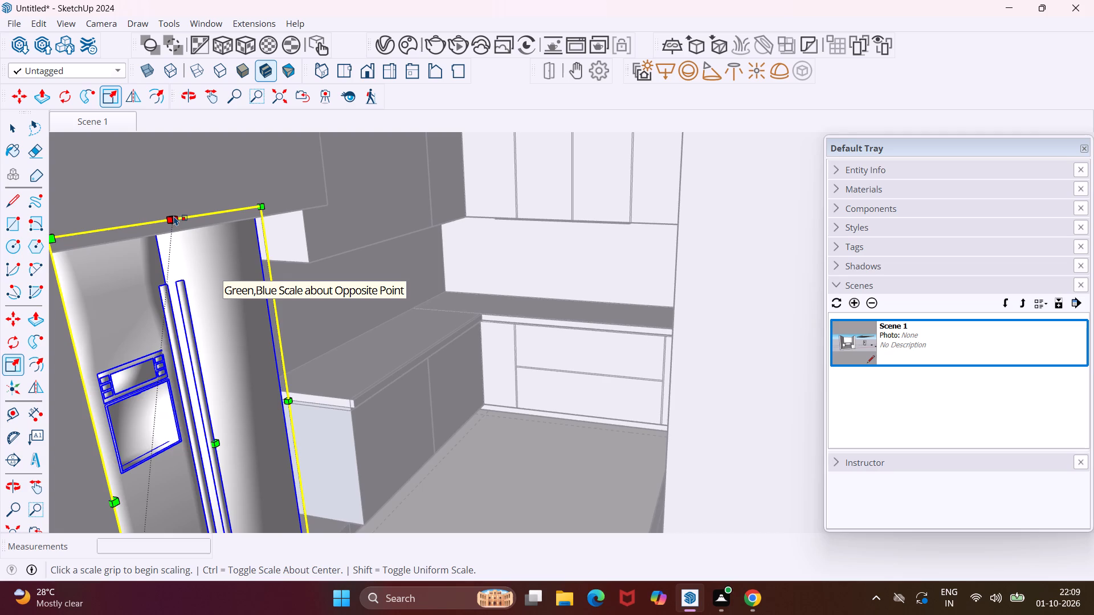
scroll(173, 215, "up", 9)
middle_click_drag(156, 220, 154, 219)
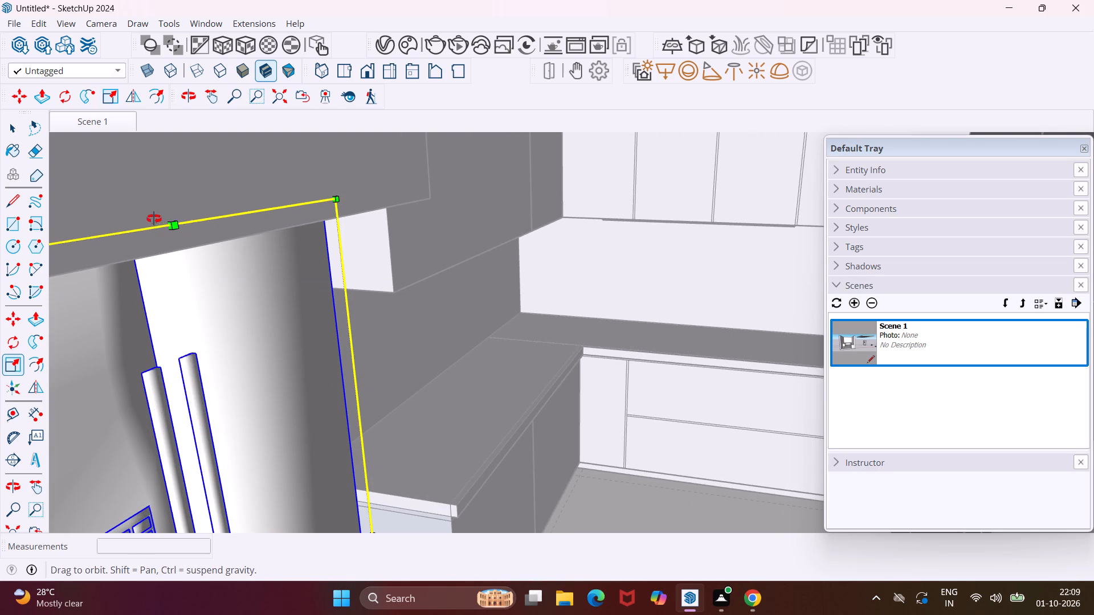
middle_click_drag(154, 219, 100, 180)
scroll(144, 197, "up", 6)
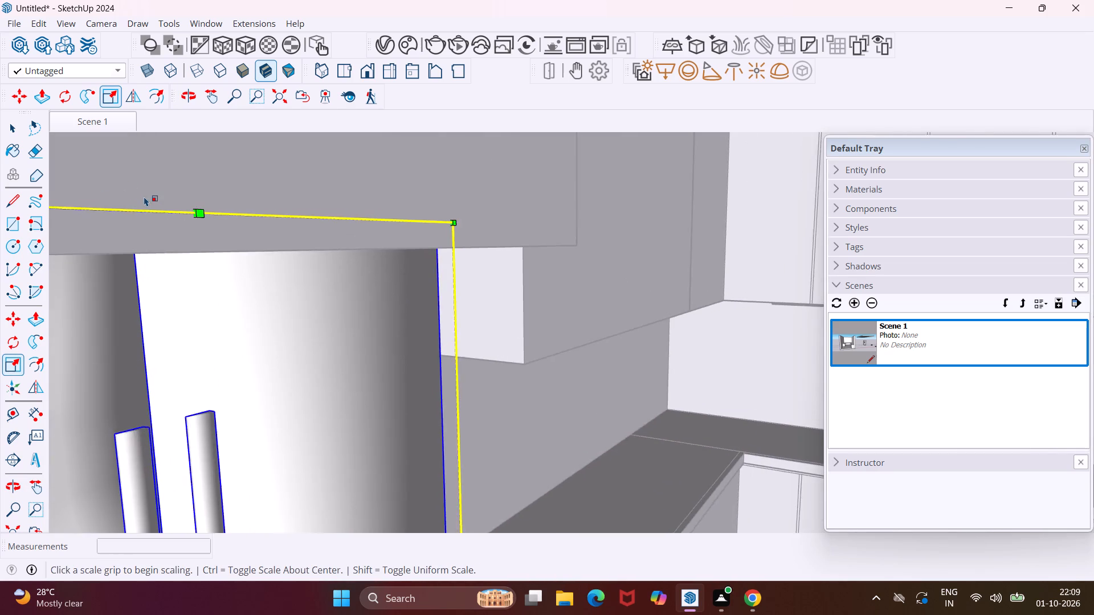
scroll(144, 196, "up", 3)
middle_click_drag(196, 289, 182, 244)
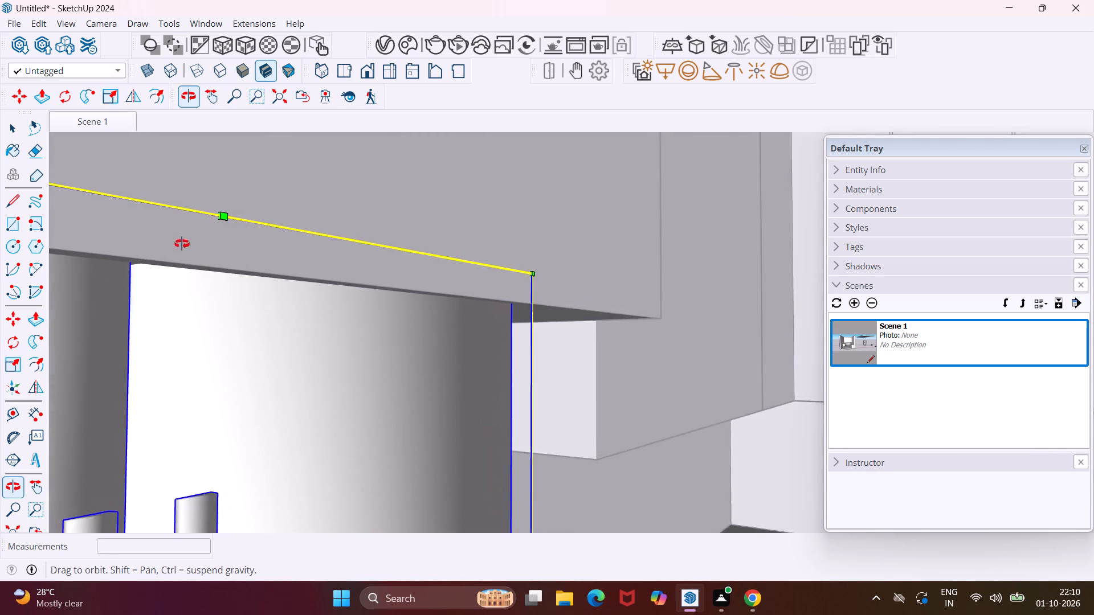
middle_click_drag(182, 244, 182, 232)
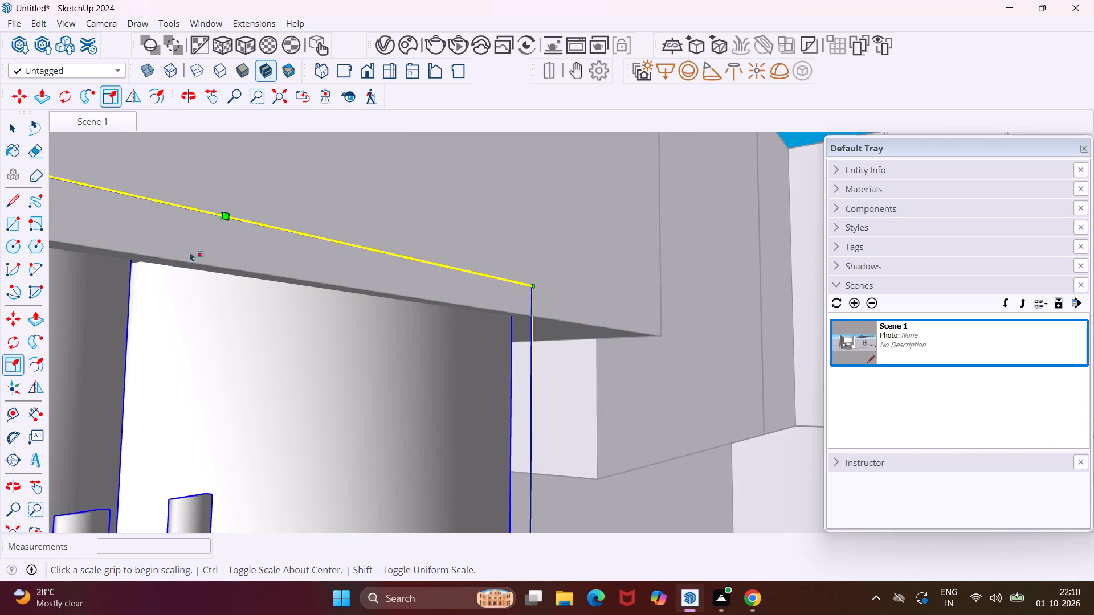
middle_click_drag(453, 261, 284, 314)
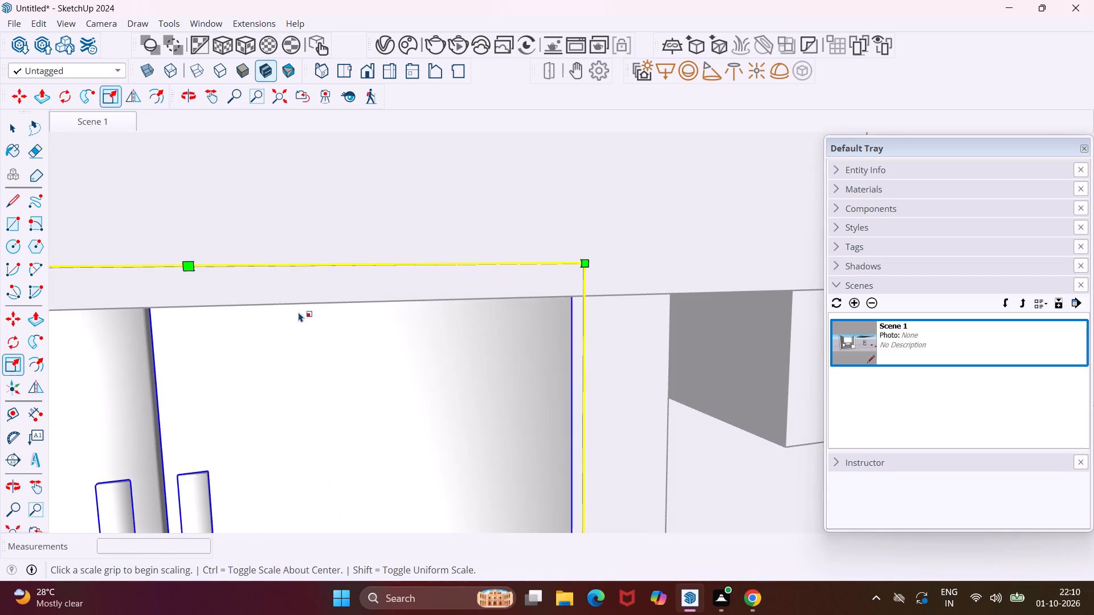
scroll(582, 263, "down", 10)
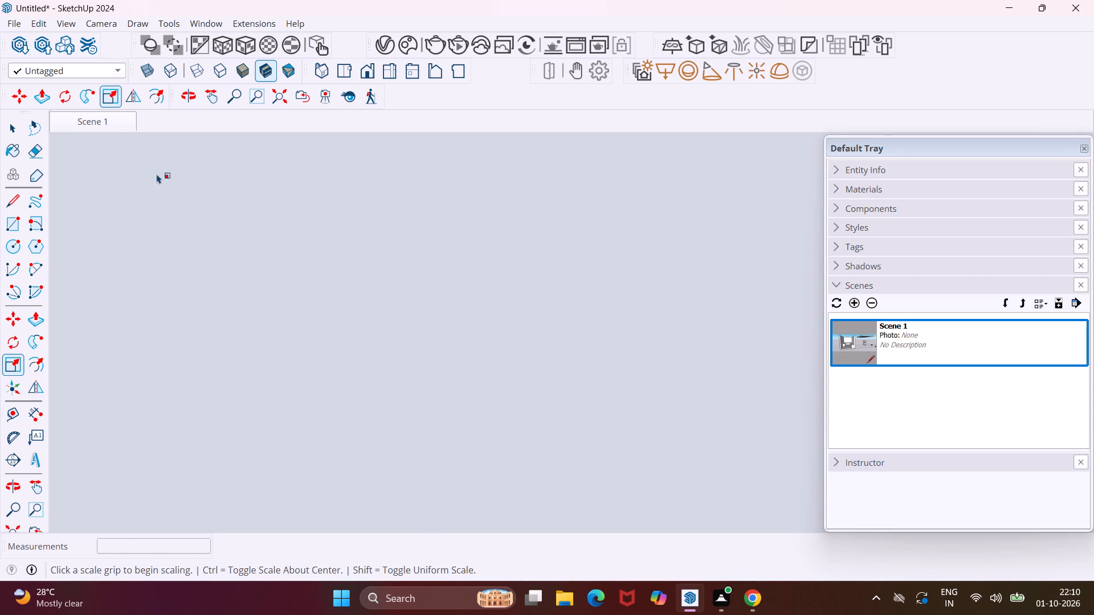
left_click(123, 128)
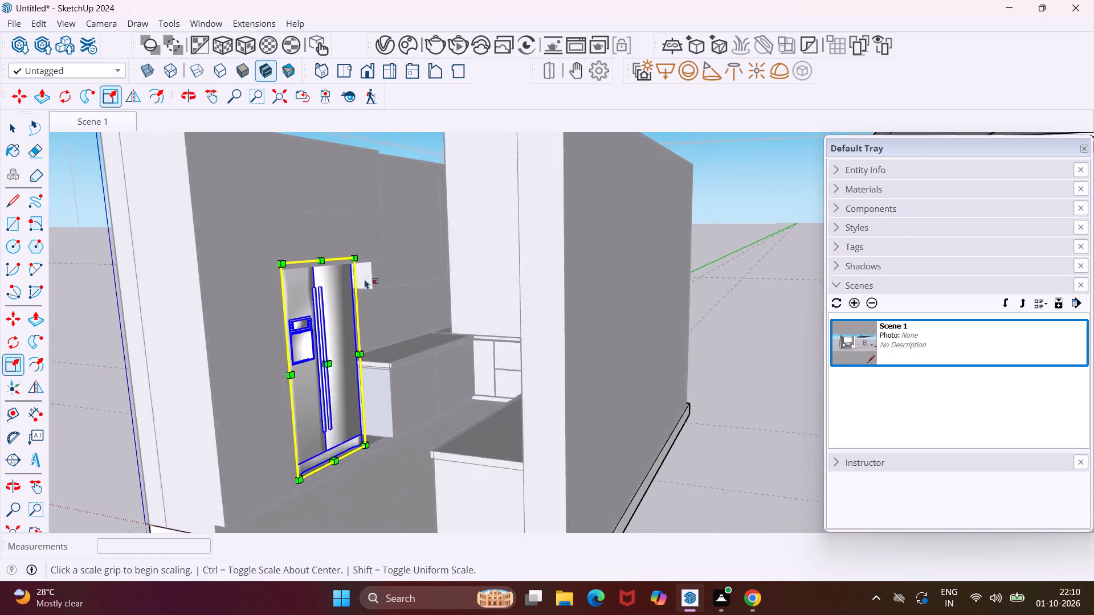
scroll(356, 330, "up", 12)
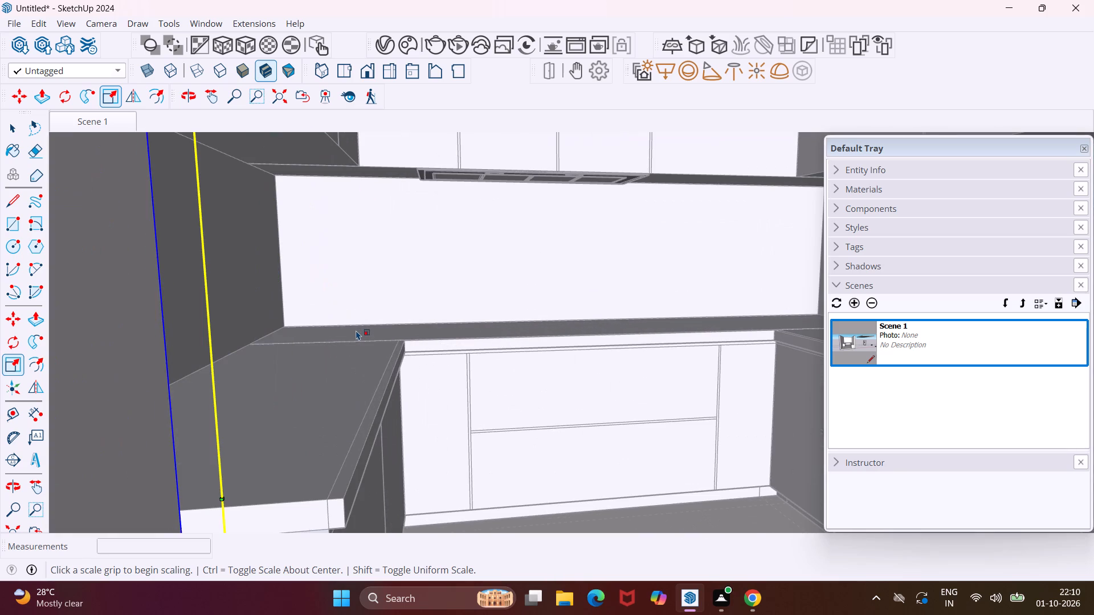
scroll(300, 338, "down", 4)
middle_click_drag(300, 338, 228, 360)
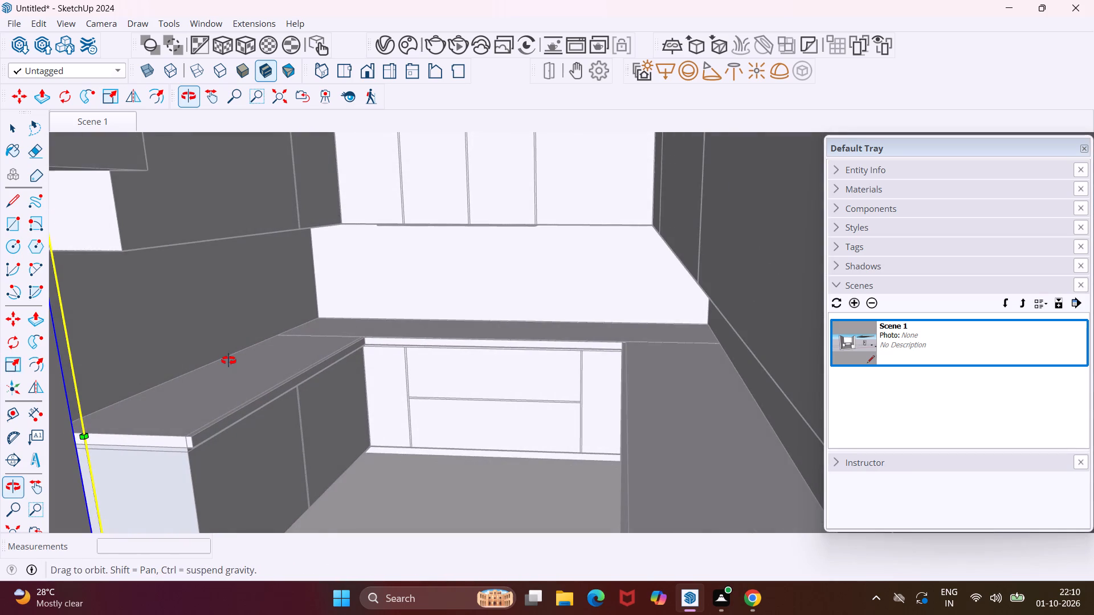
middle_click_drag(228, 360, 275, 363)
scroll(173, 377, "up", 7)
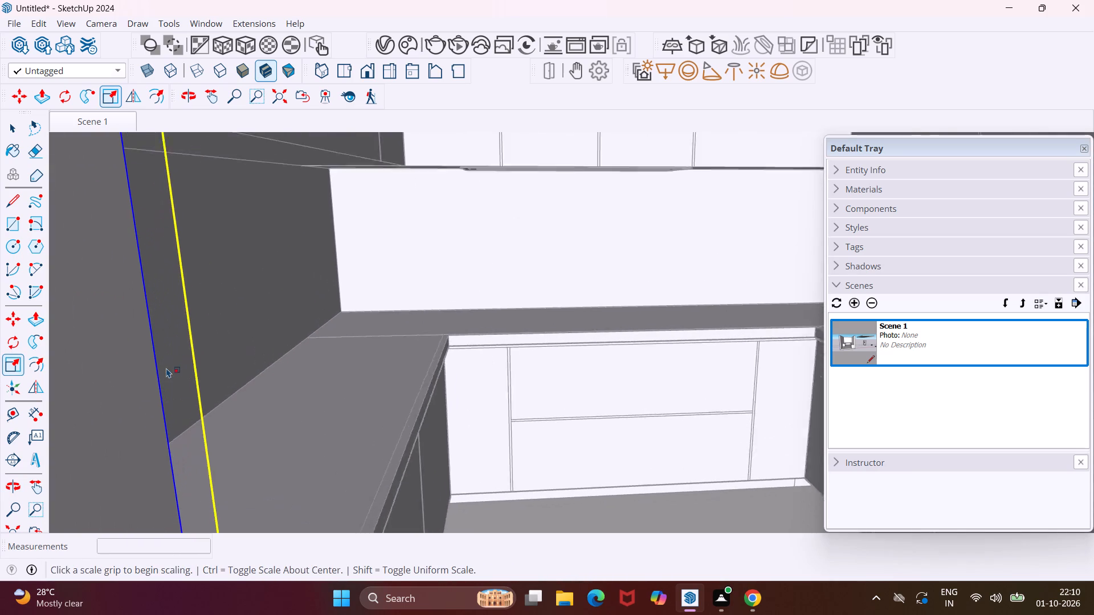
scroll(166, 368, "up", 2)
middle_click_drag(166, 368, 81, 388)
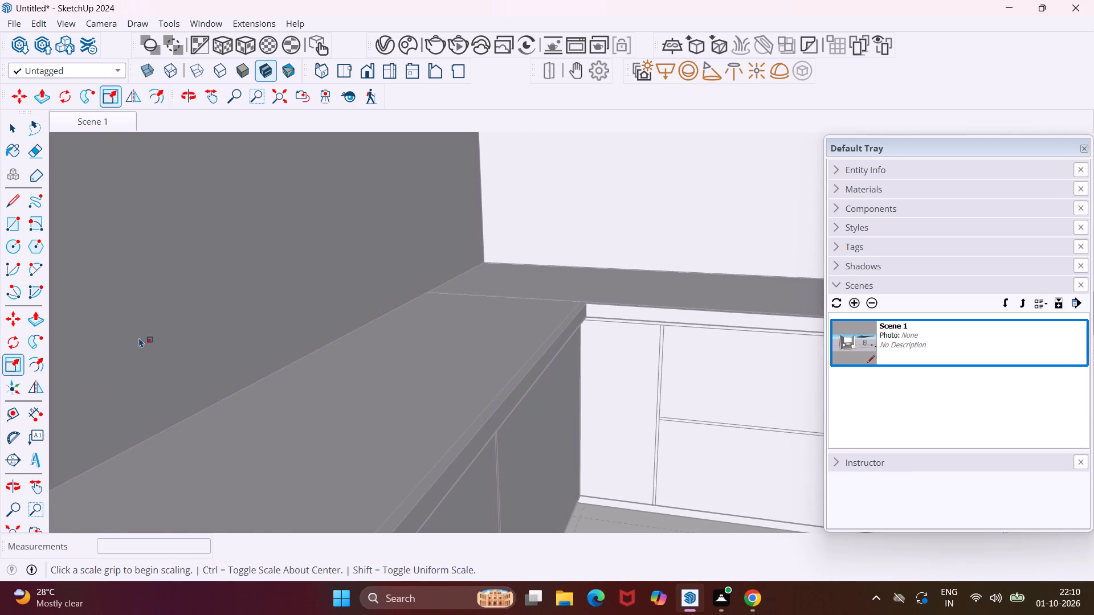
left_click(205, 97)
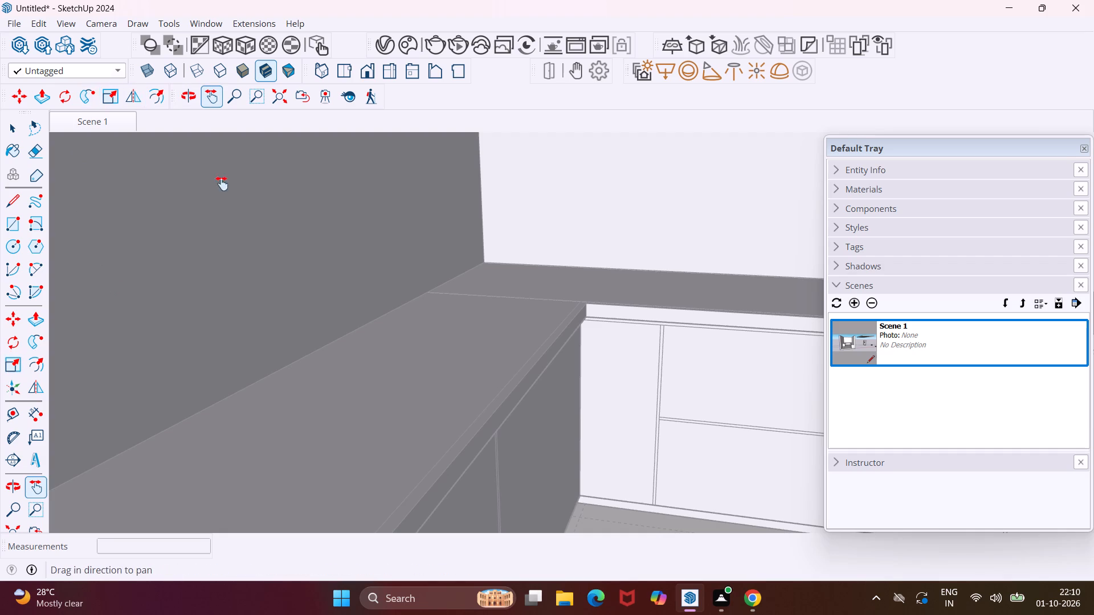
left_click_drag(198, 229, 383, 182)
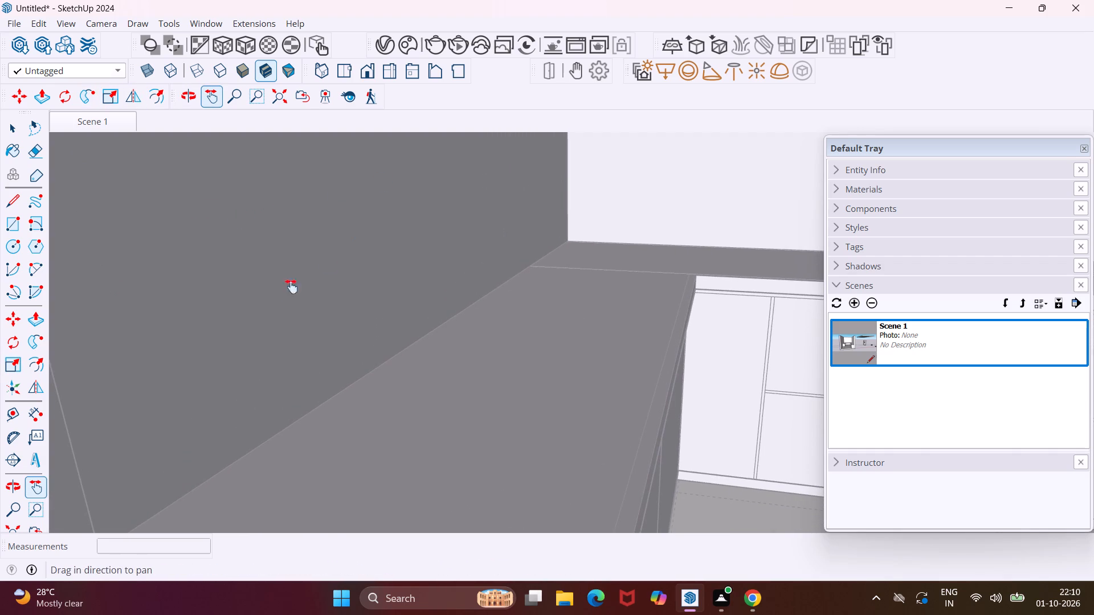
middle_click_drag(268, 294, 17, 338)
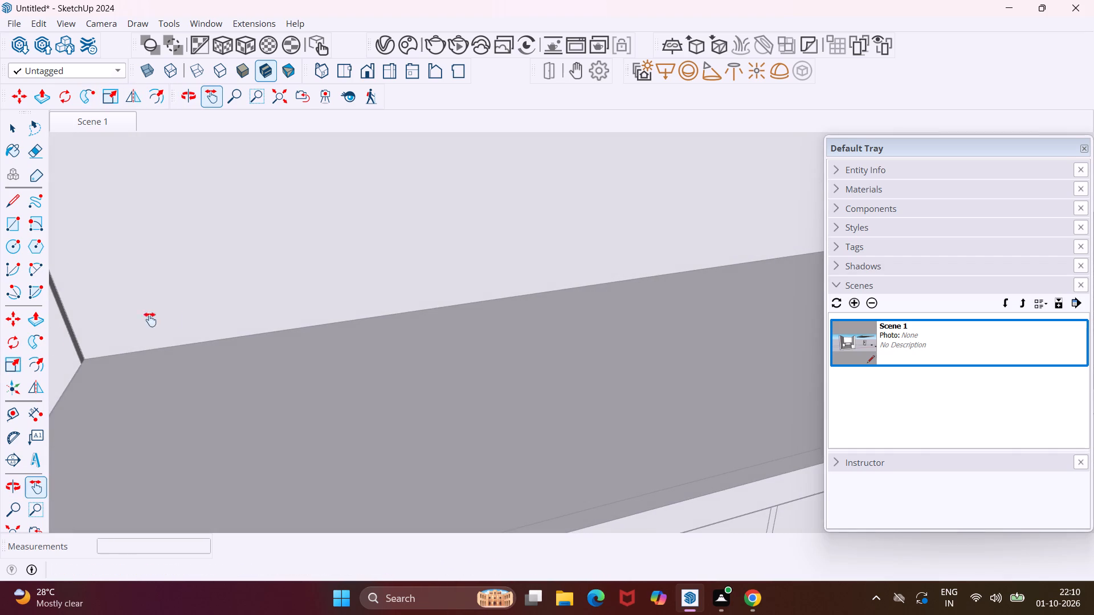
left_click_drag(176, 314, 670, 165)
scroll(309, 342, "down", 4)
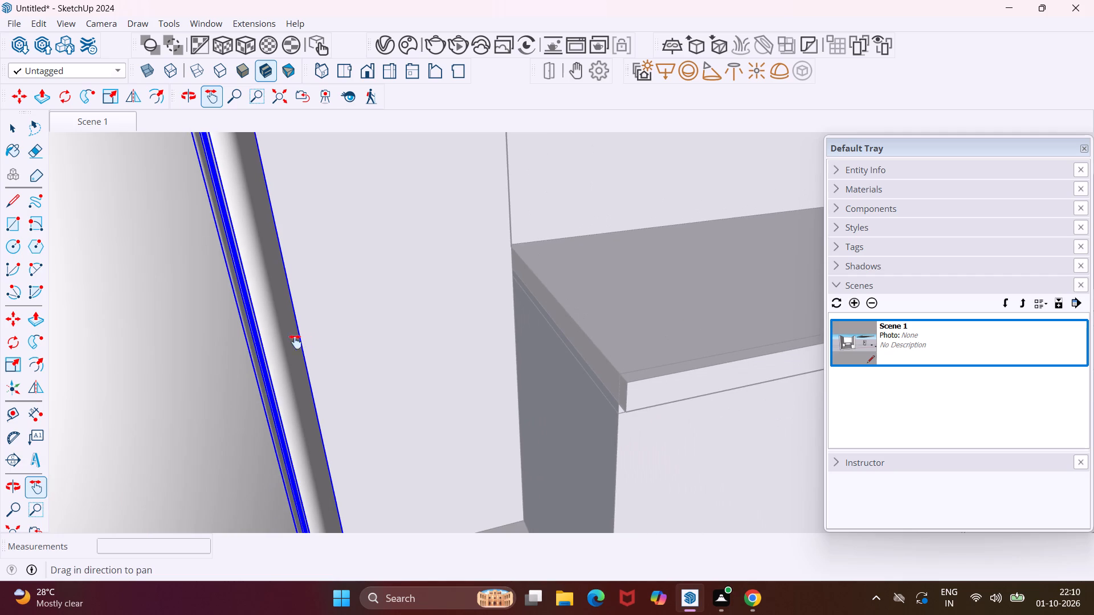
left_click_drag(253, 351, 477, 282)
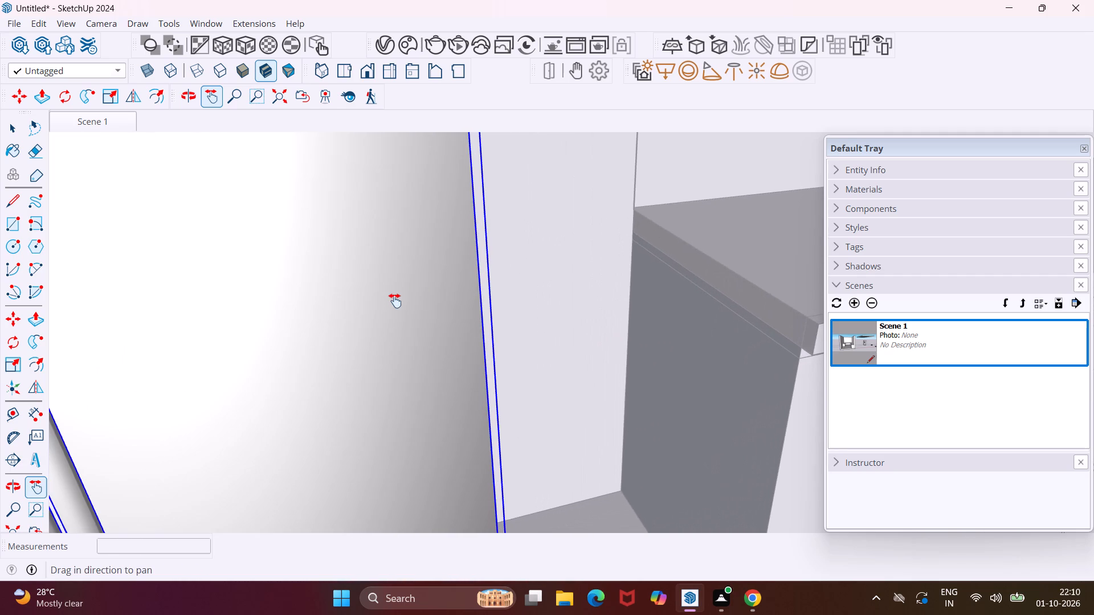
scroll(395, 301, "down", 5)
middle_click_drag(395, 301, 391, 301)
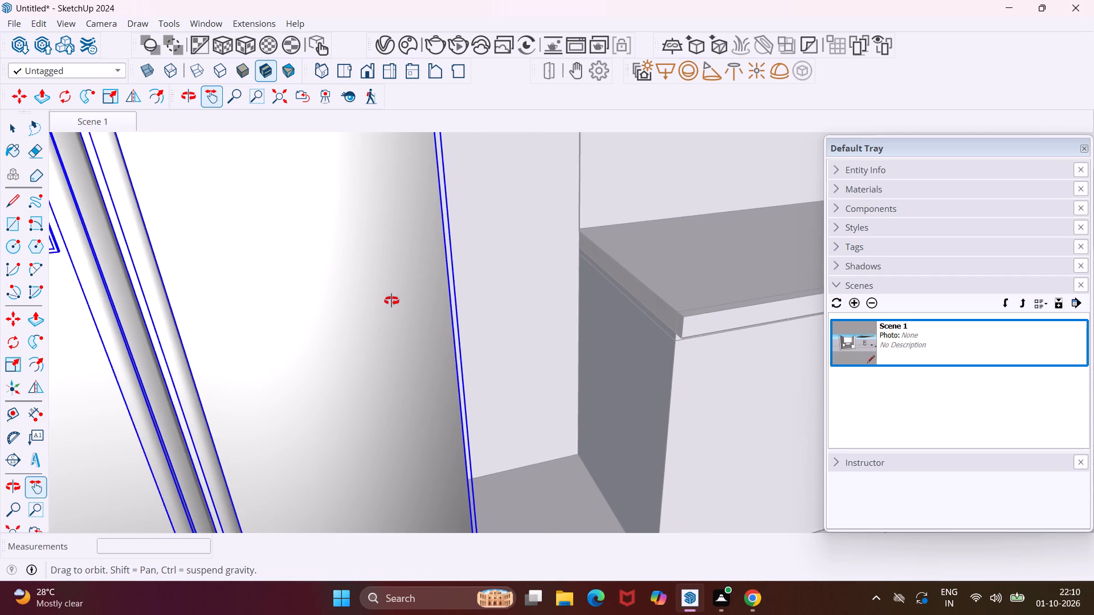
middle_click_drag(391, 301, 308, 298)
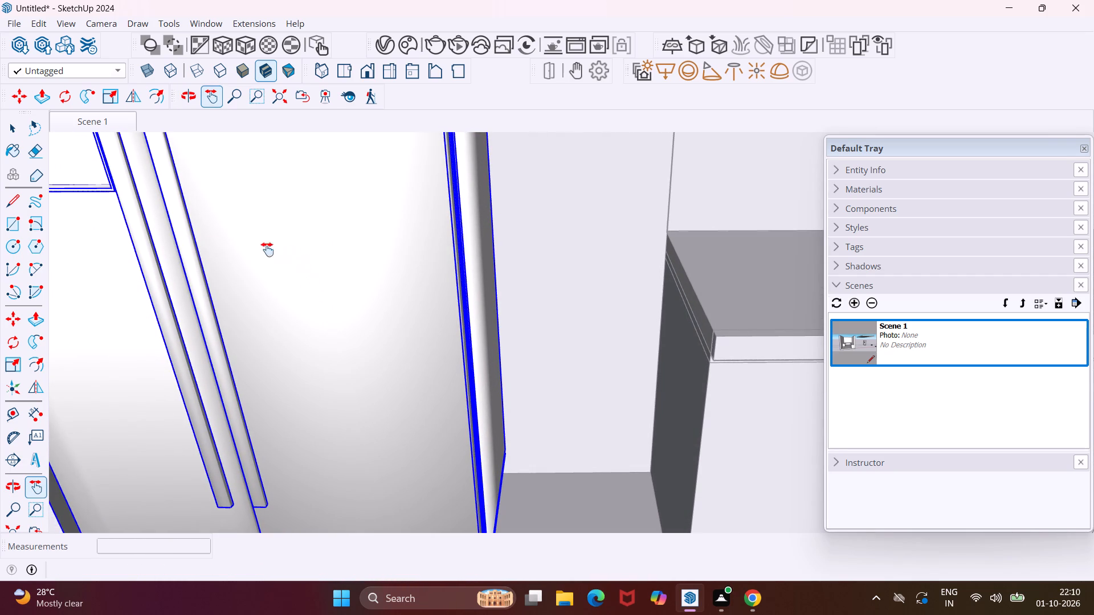
left_click(15, 369)
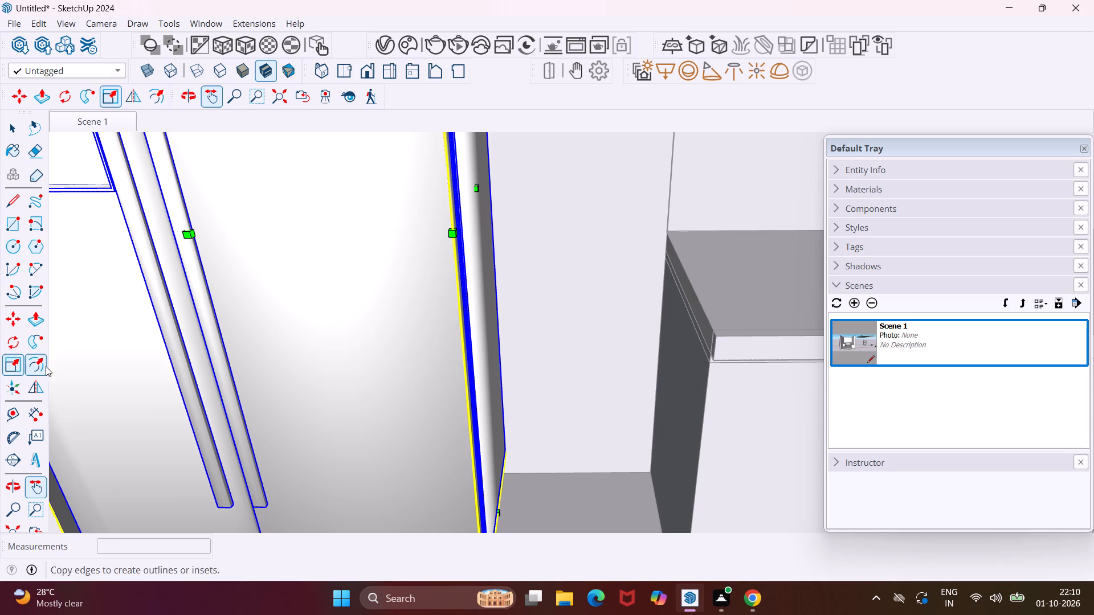
left_click(478, 188)
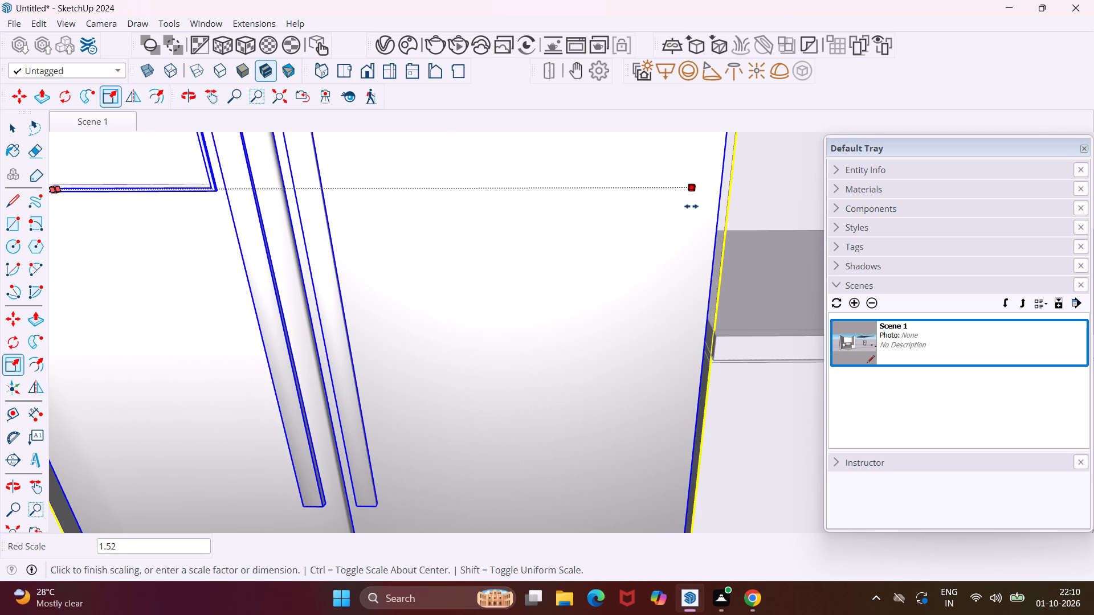
left_click(712, 341)
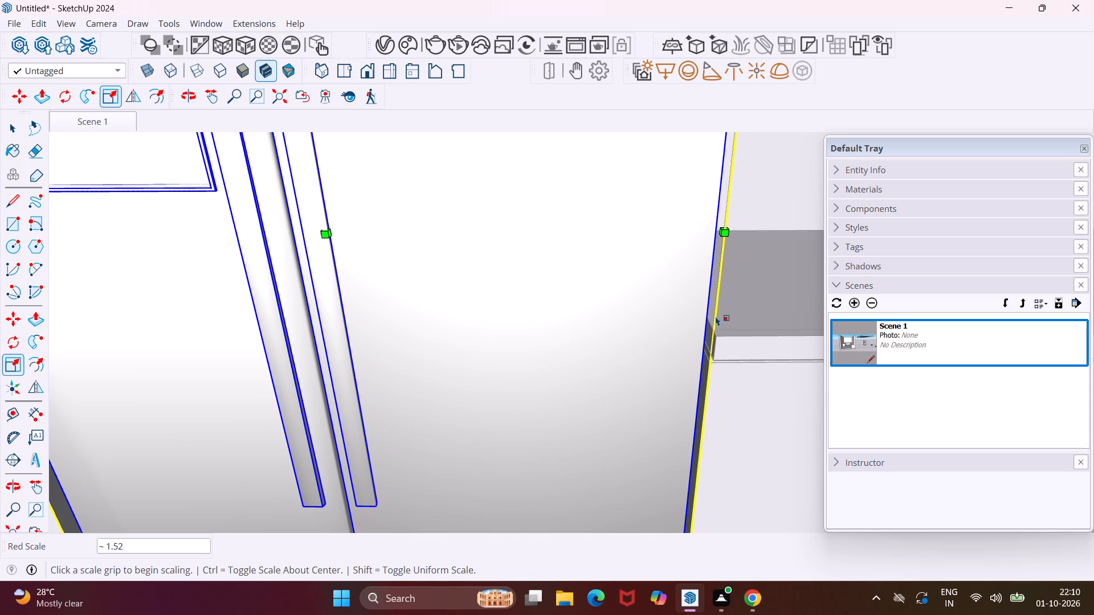
Scale the refrigerator along the green axis from its front face to a depth of 2'.
scroll(714, 308, "up", 4)
middle_click_drag(709, 304, 641, 321)
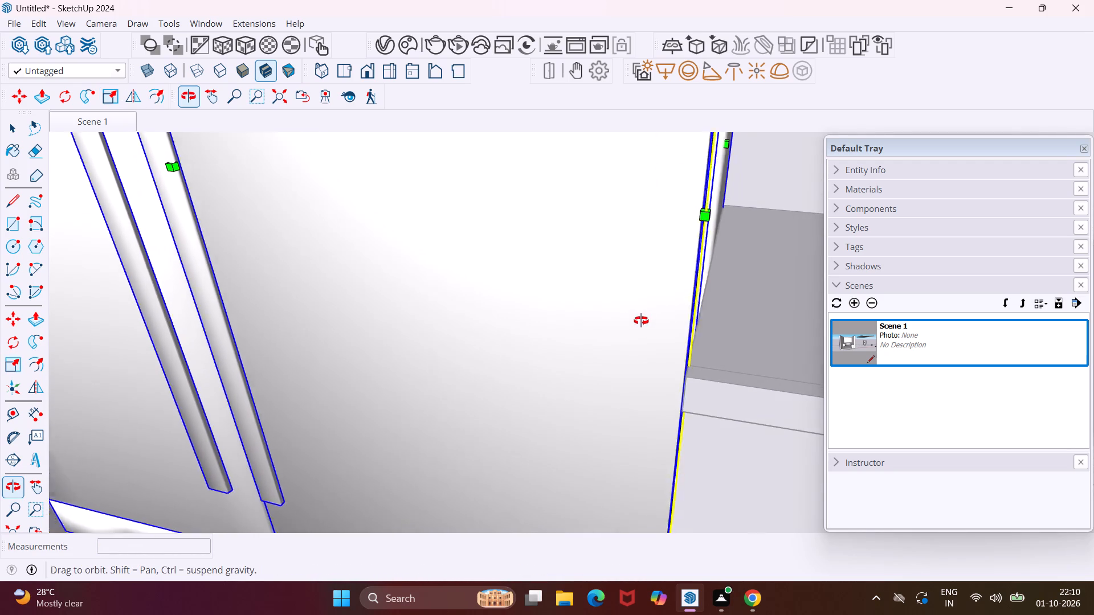
middle_click_drag(641, 321, 649, 322)
scroll(442, 302, "down", 6)
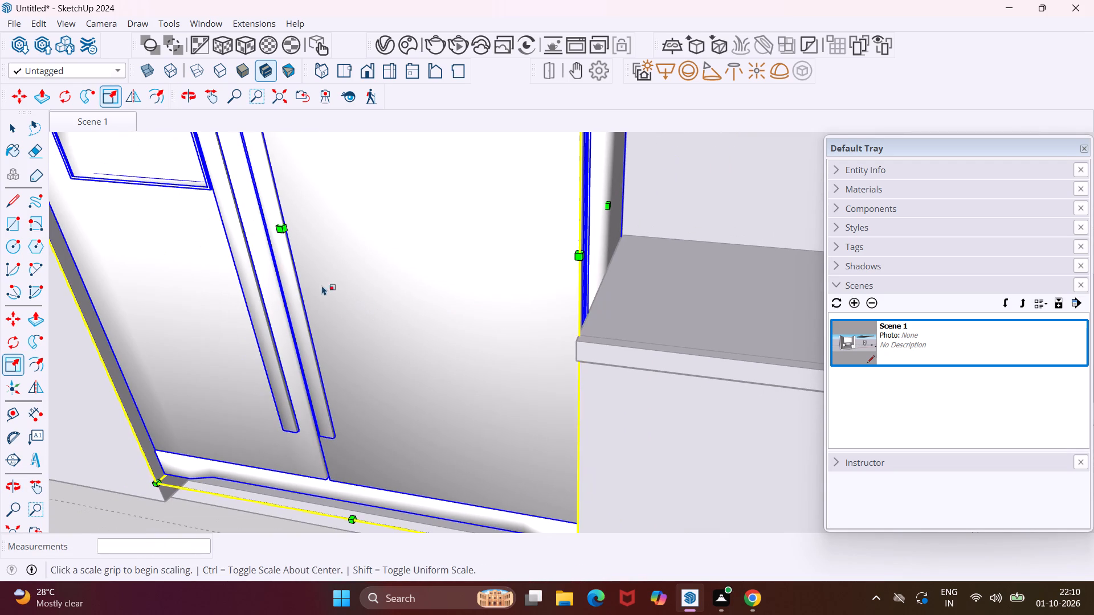
left_click(281, 225)
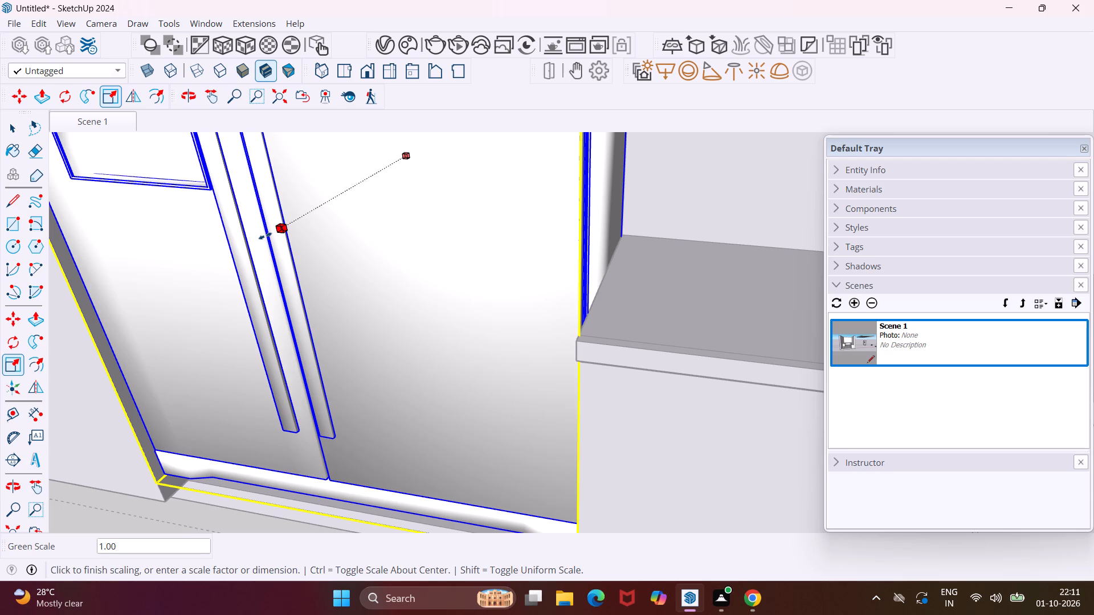
key("2")
key("apostrophe")
key("Return")
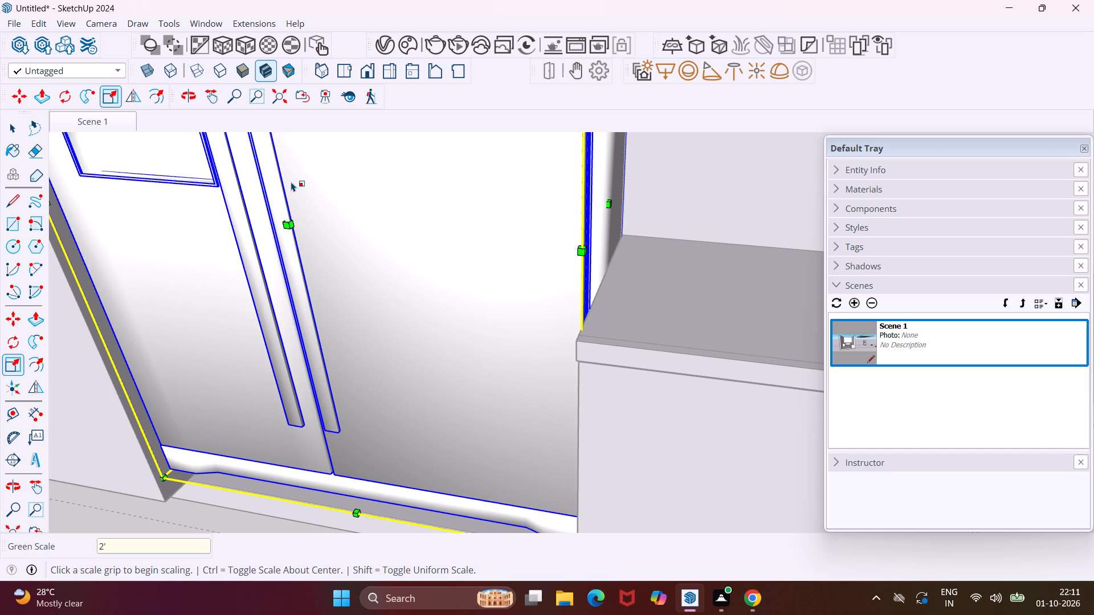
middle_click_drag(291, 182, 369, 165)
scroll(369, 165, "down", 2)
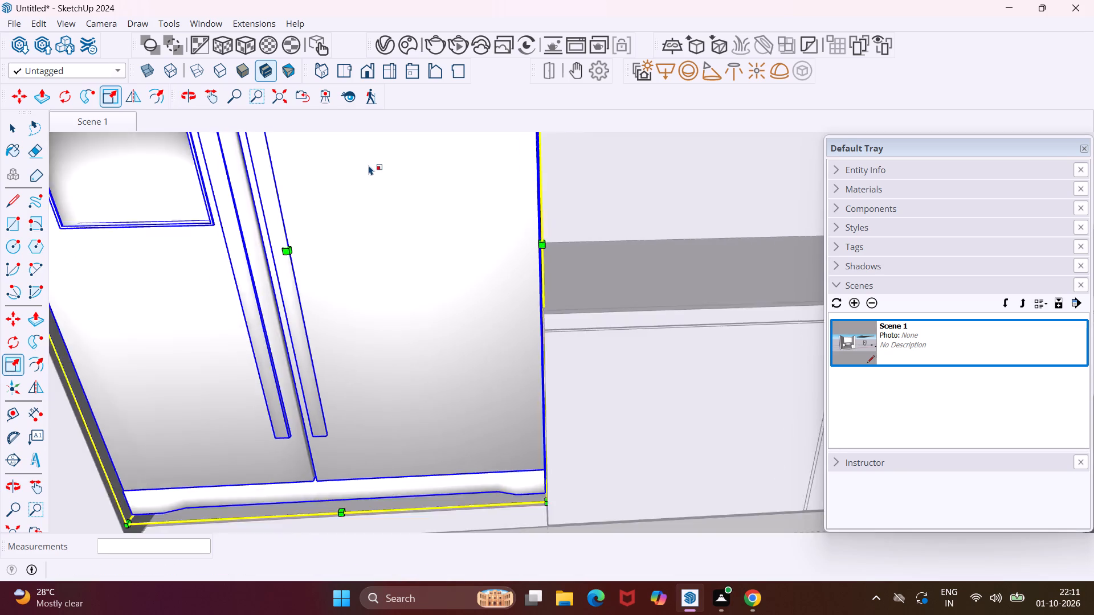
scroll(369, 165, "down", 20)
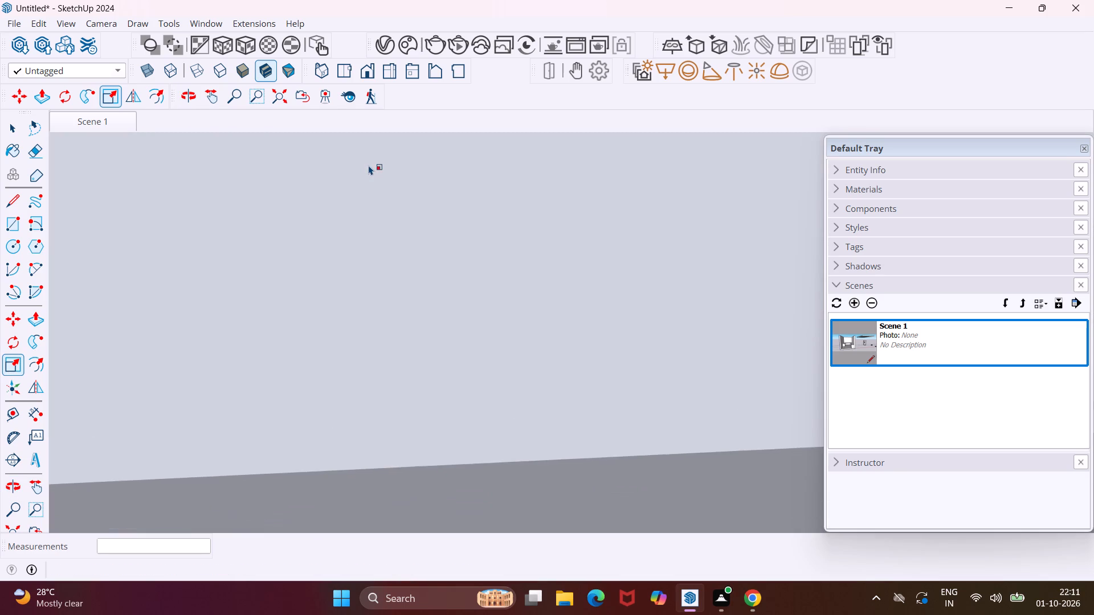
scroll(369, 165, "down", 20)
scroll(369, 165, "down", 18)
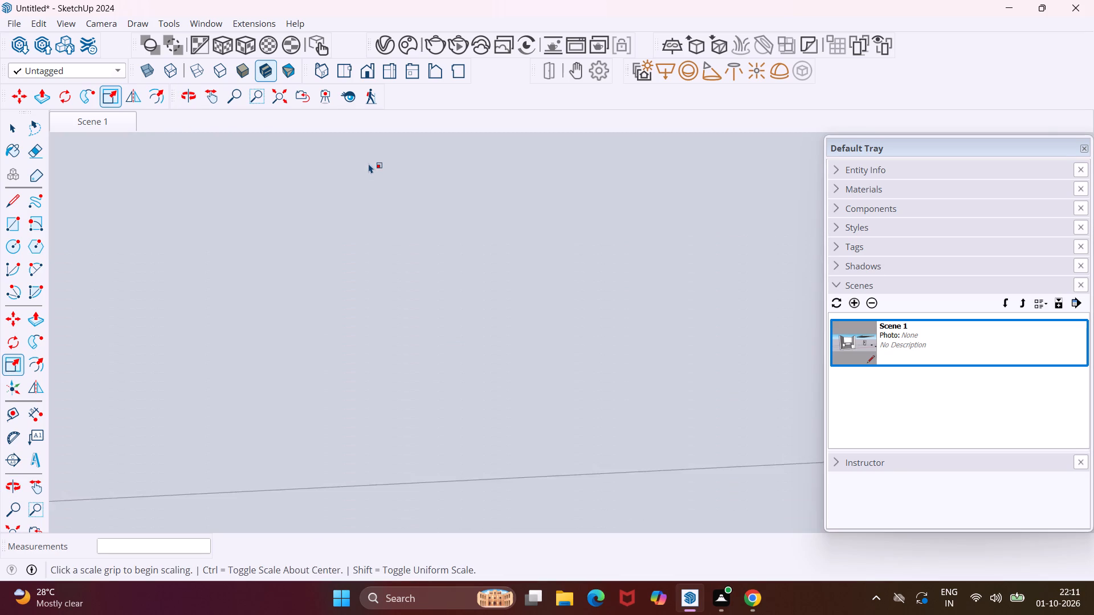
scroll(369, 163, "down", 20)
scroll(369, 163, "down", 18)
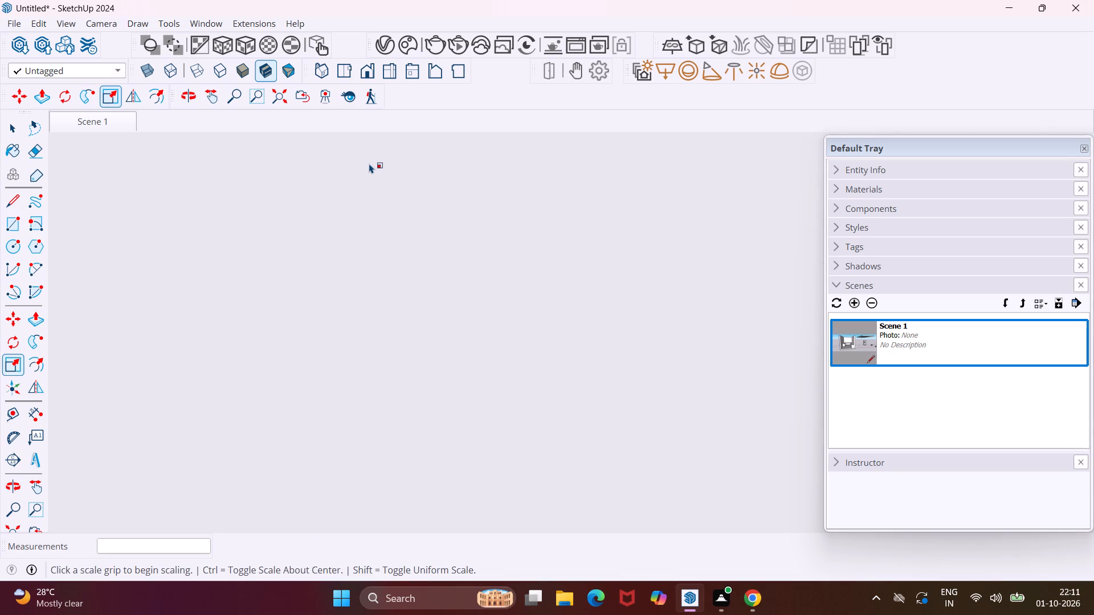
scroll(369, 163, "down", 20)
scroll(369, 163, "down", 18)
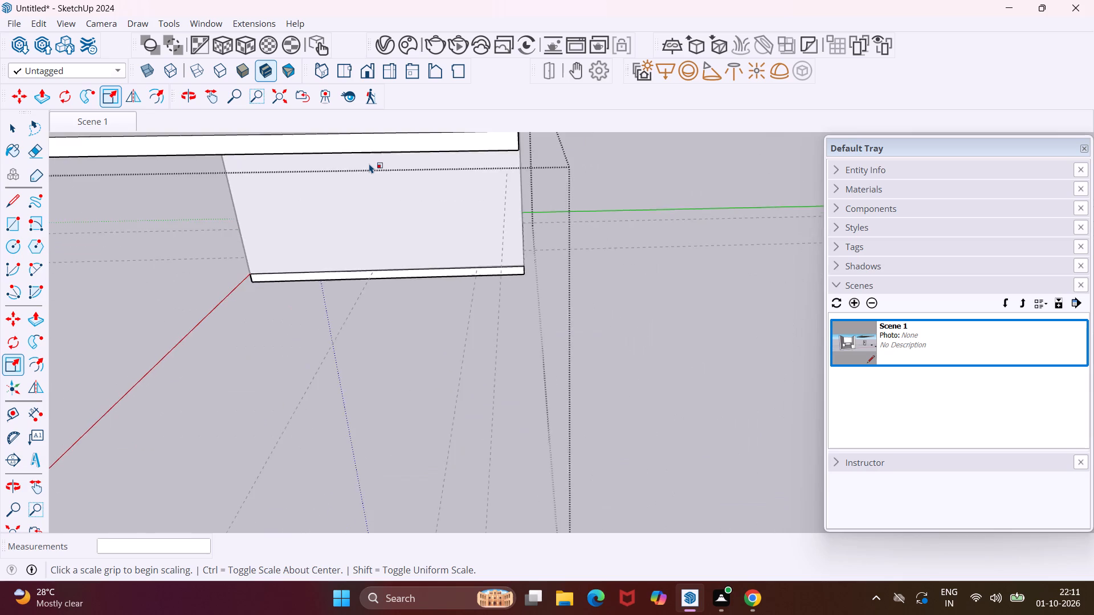
Leave the group being edited and explode the outer group that holds the refrigerator, floor, raised slab and canisters.
scroll(369, 163, "down", 7)
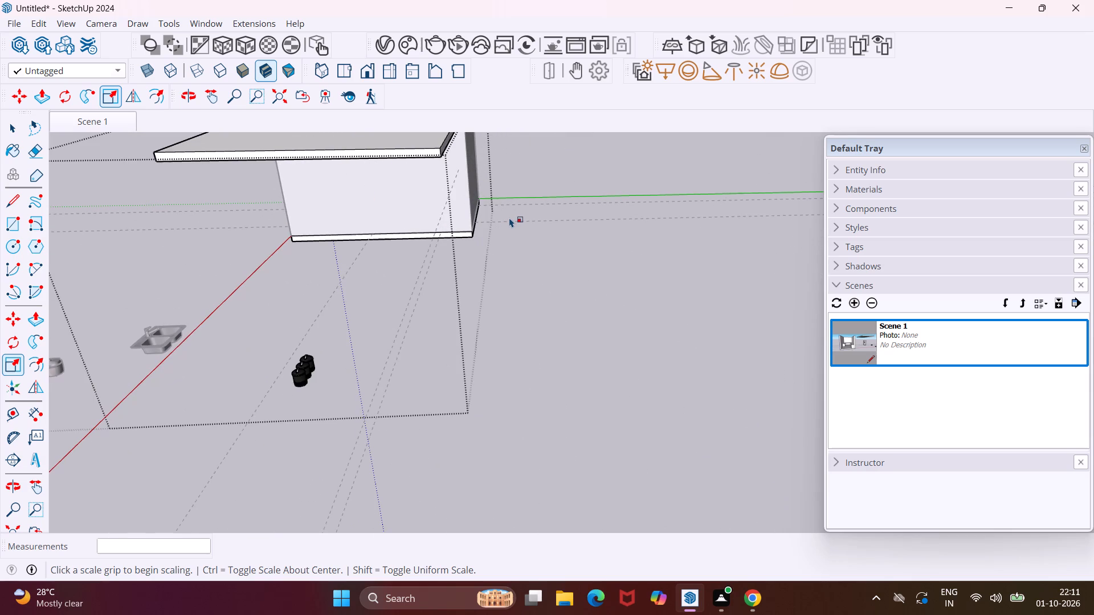
key("Escape")
key("space")
left_click(513, 271)
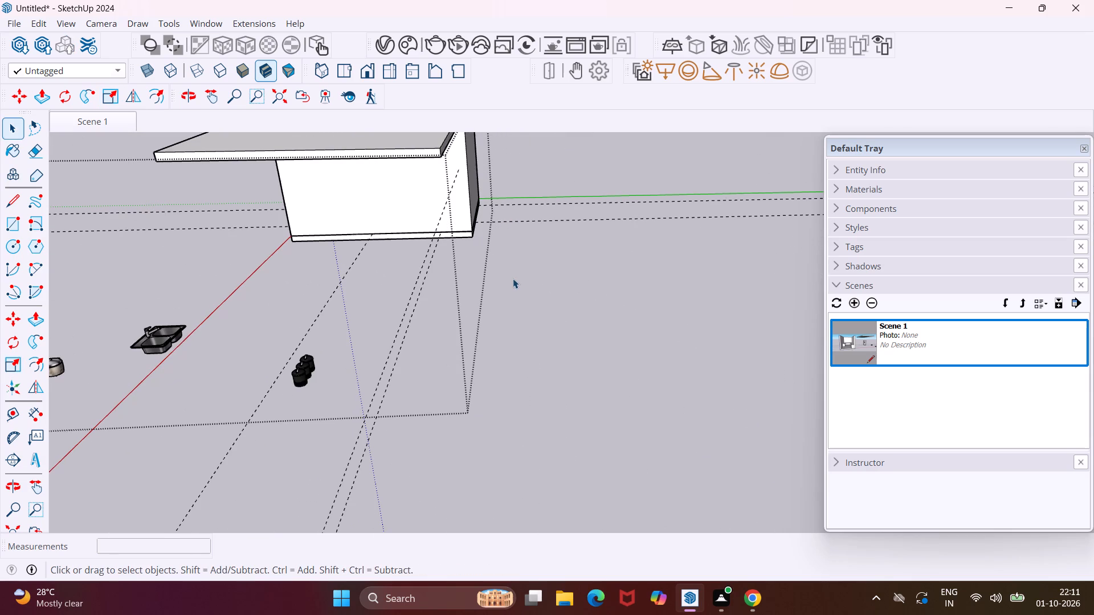
middle_click_drag(386, 238, 707, 237)
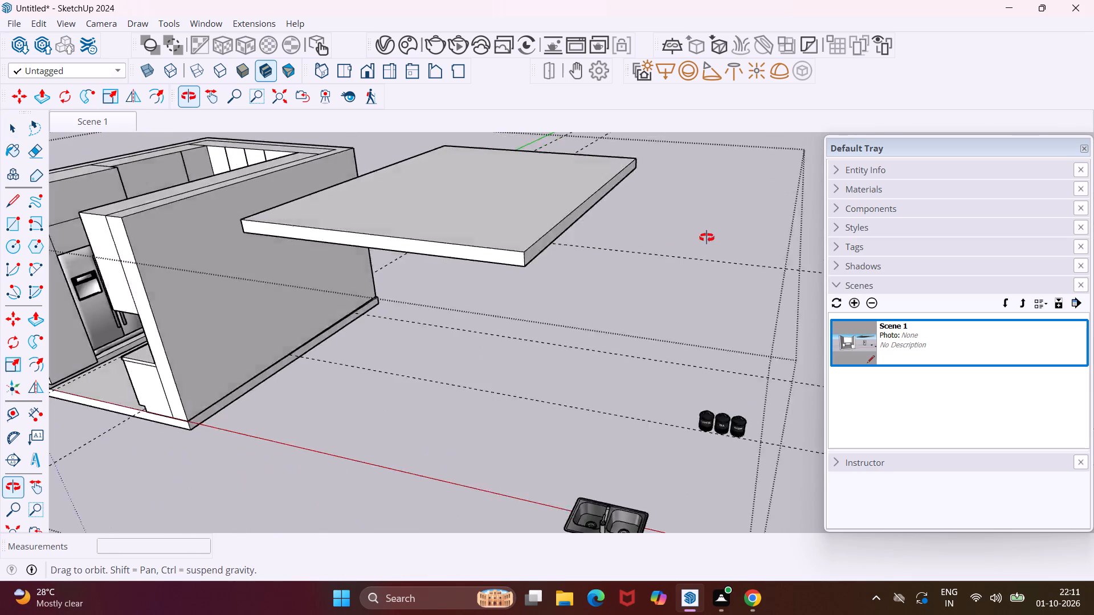
middle_click_drag(707, 237, 839, 229)
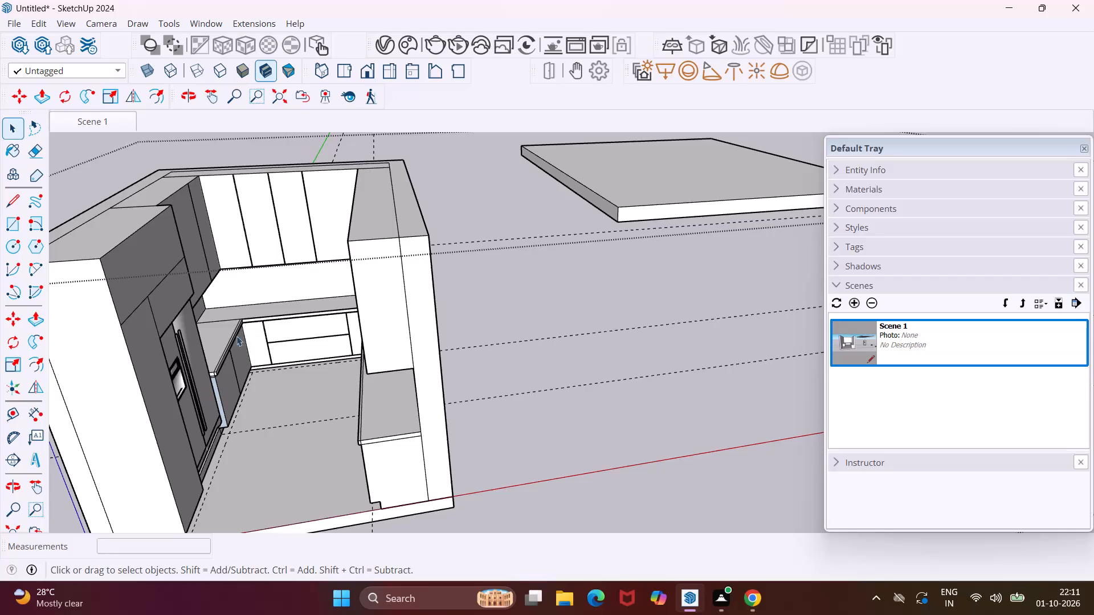
scroll(183, 354, "up", 5)
middle_click_drag(183, 354, 150, 354)
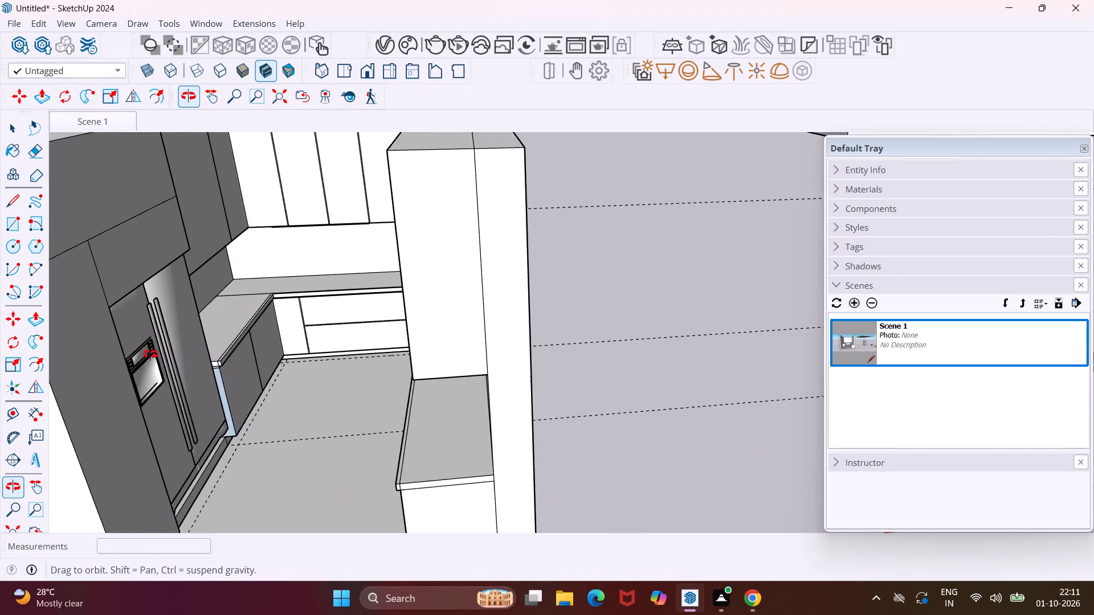
middle_click_drag(150, 354, 146, 353)
left_click(146, 353)
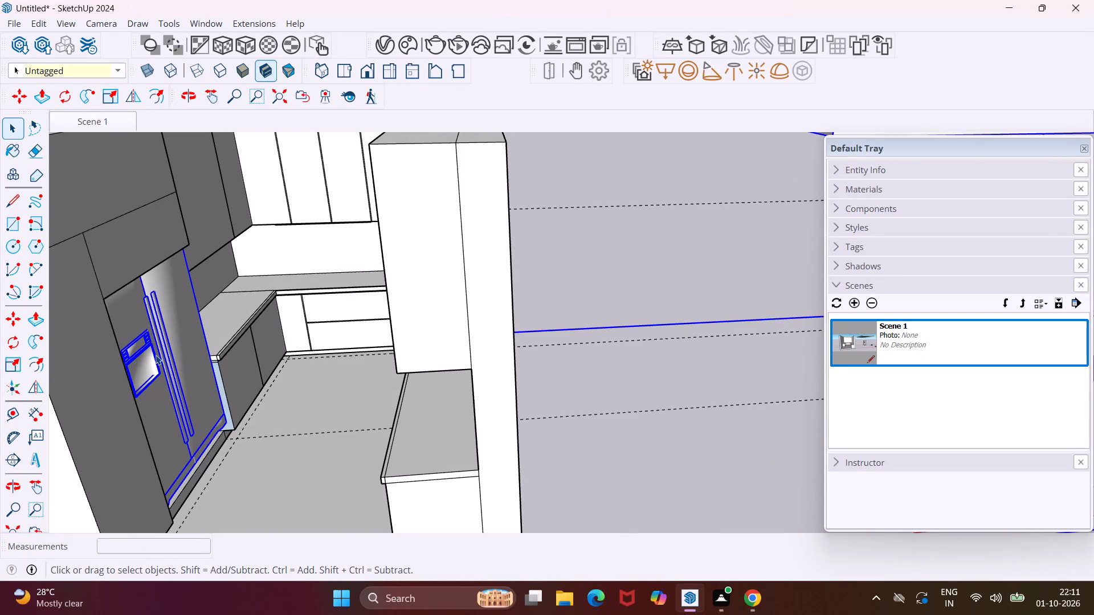
scroll(157, 355, "down", 9)
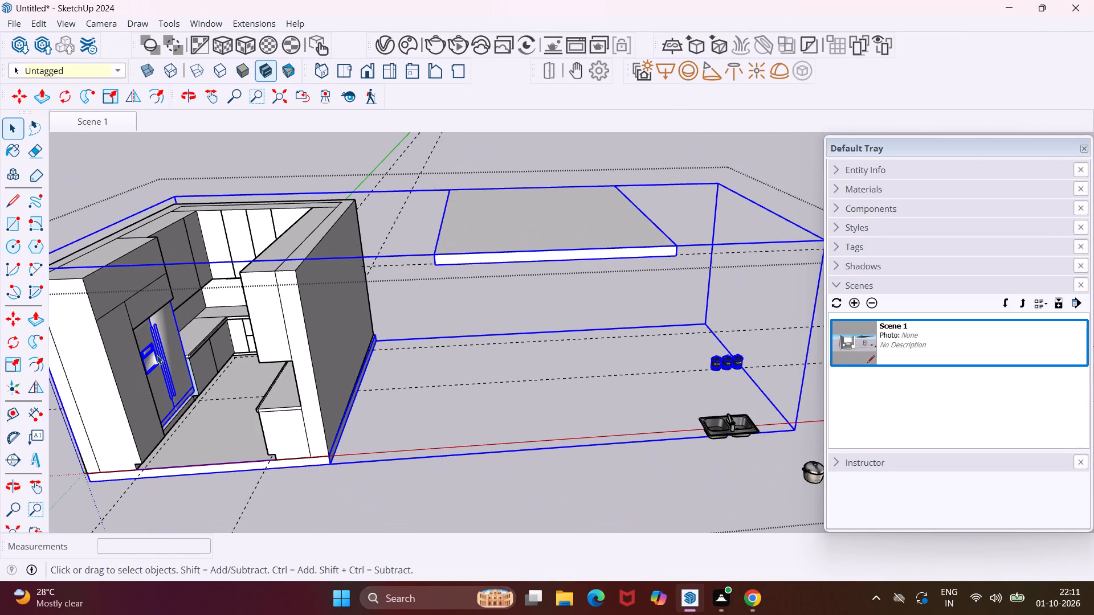
middle_click_drag(157, 355, 208, 352)
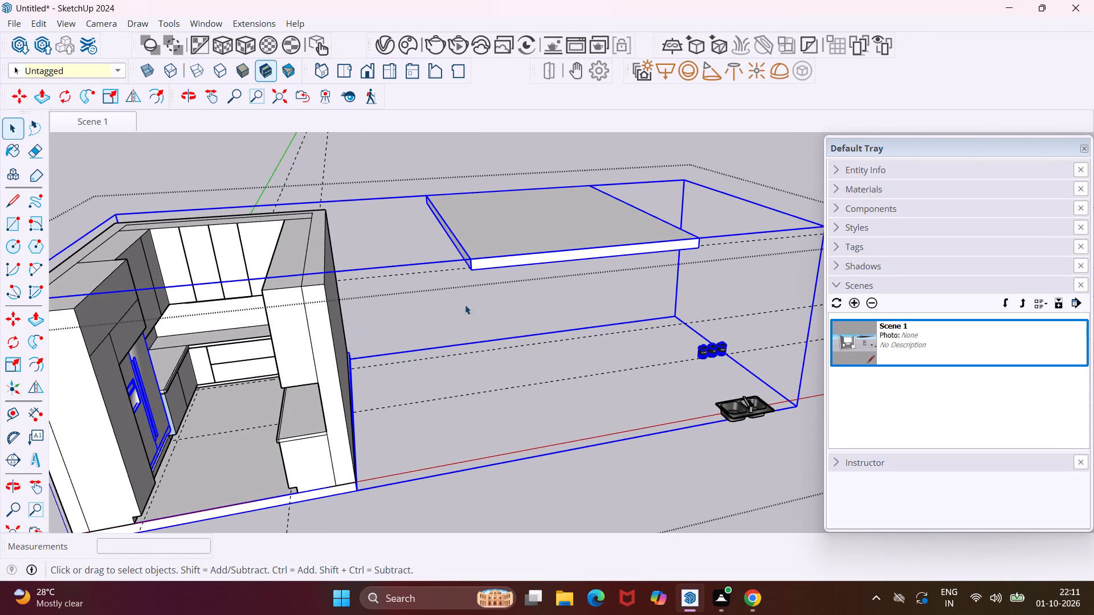
right_click(491, 262)
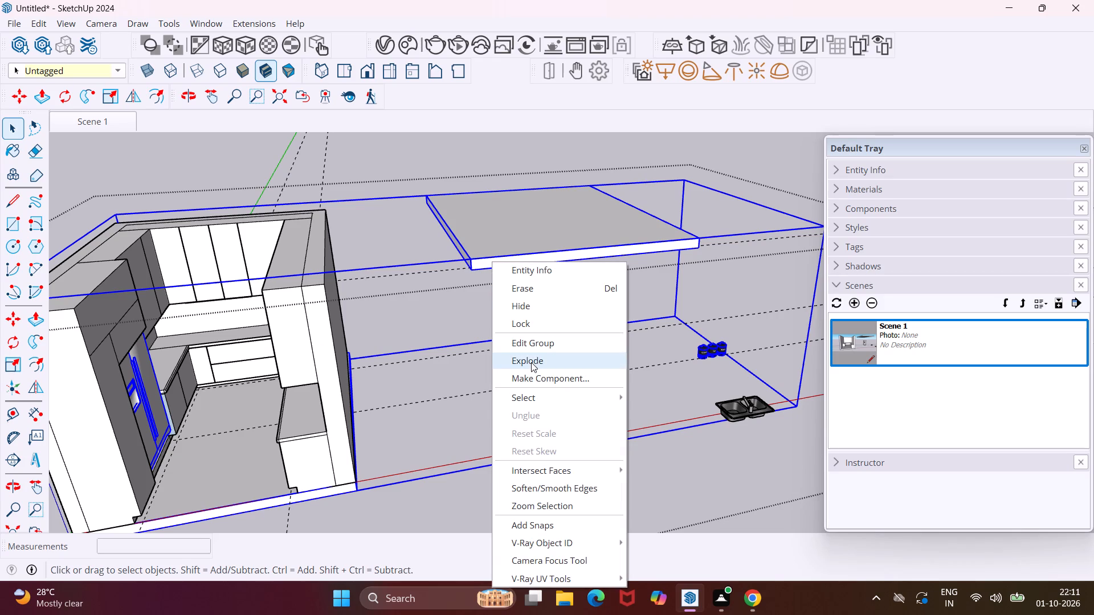
left_click(536, 360)
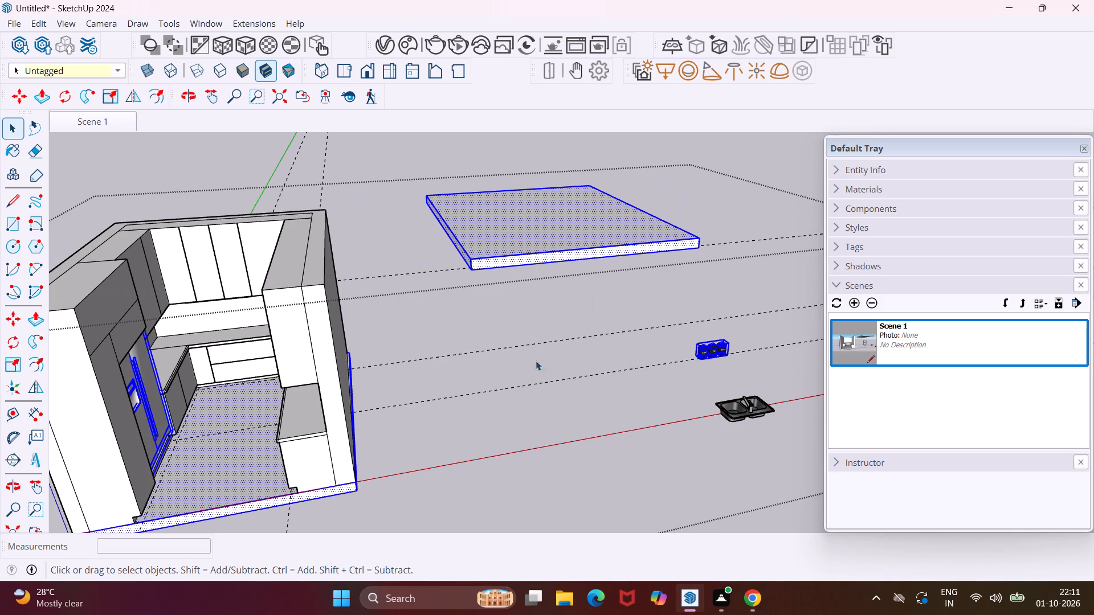
left_click(479, 427)
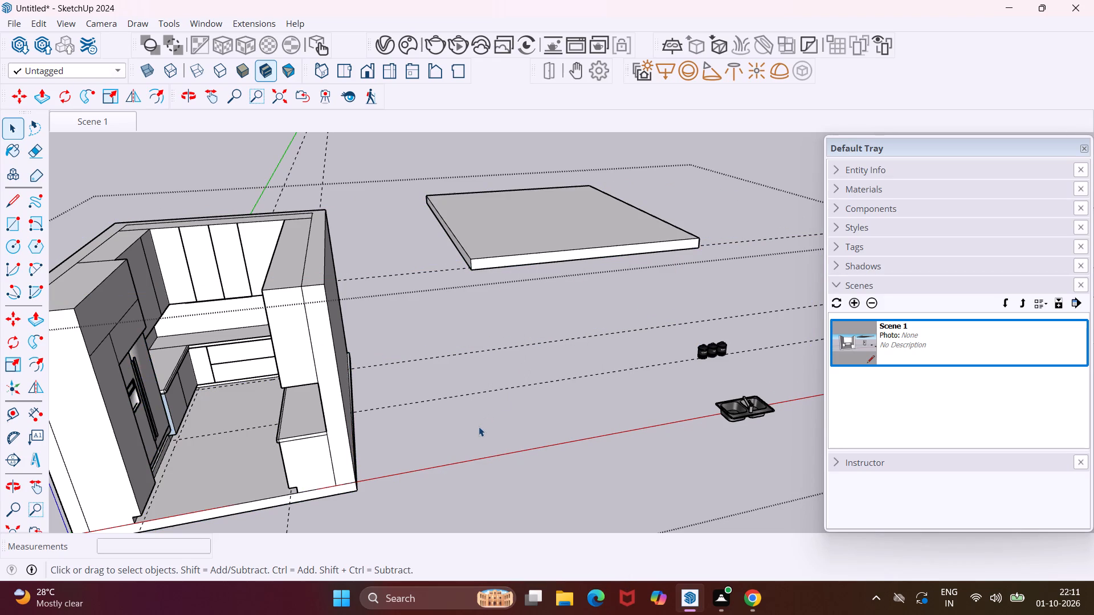
Move the refrigerator about 1' 6" along the red axis, out of the tall unit's recessed opening.
left_click(161, 415)
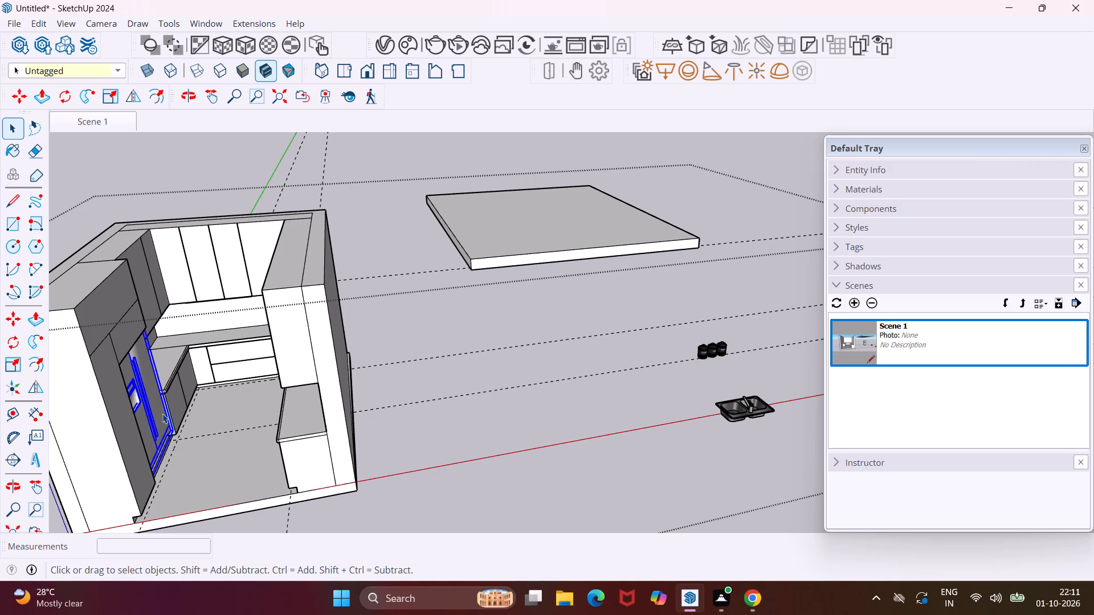
left_click(13, 366)
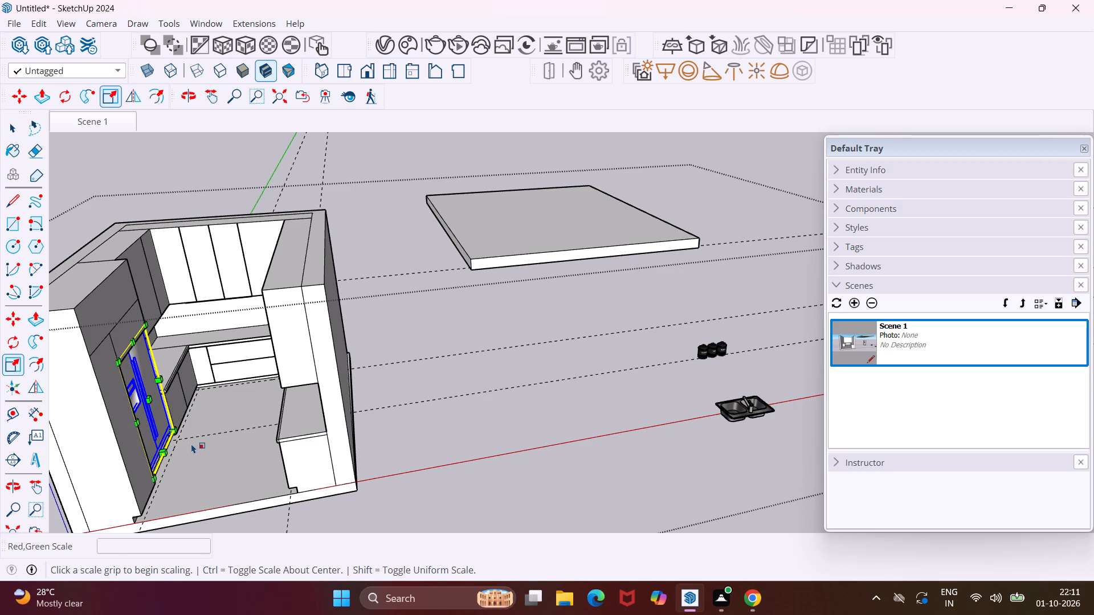
key("m")
scroll(179, 439, "up", 15)
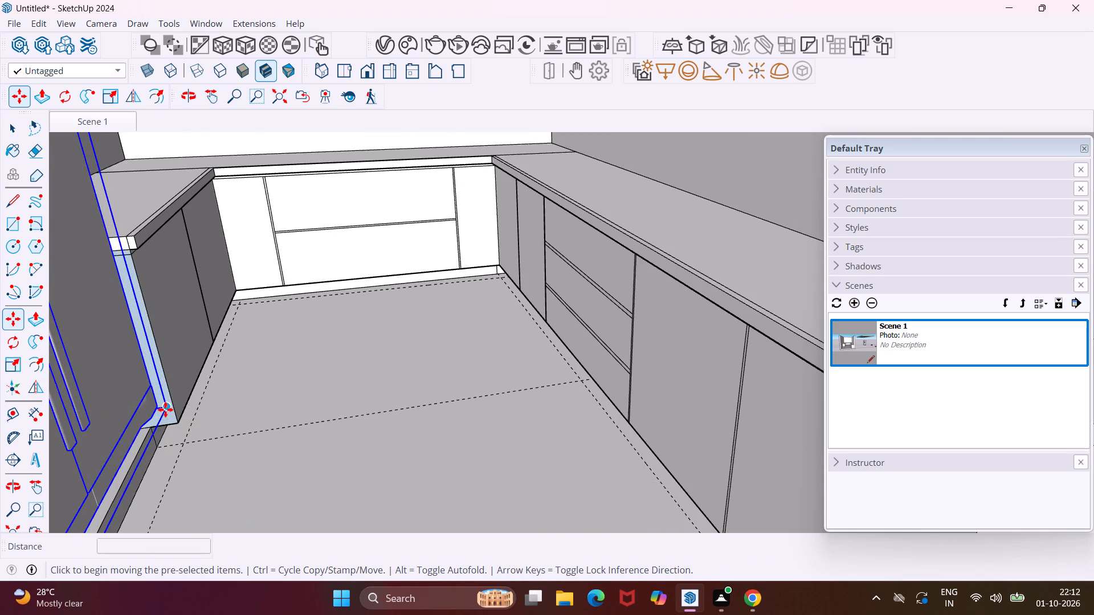
left_click(165, 409)
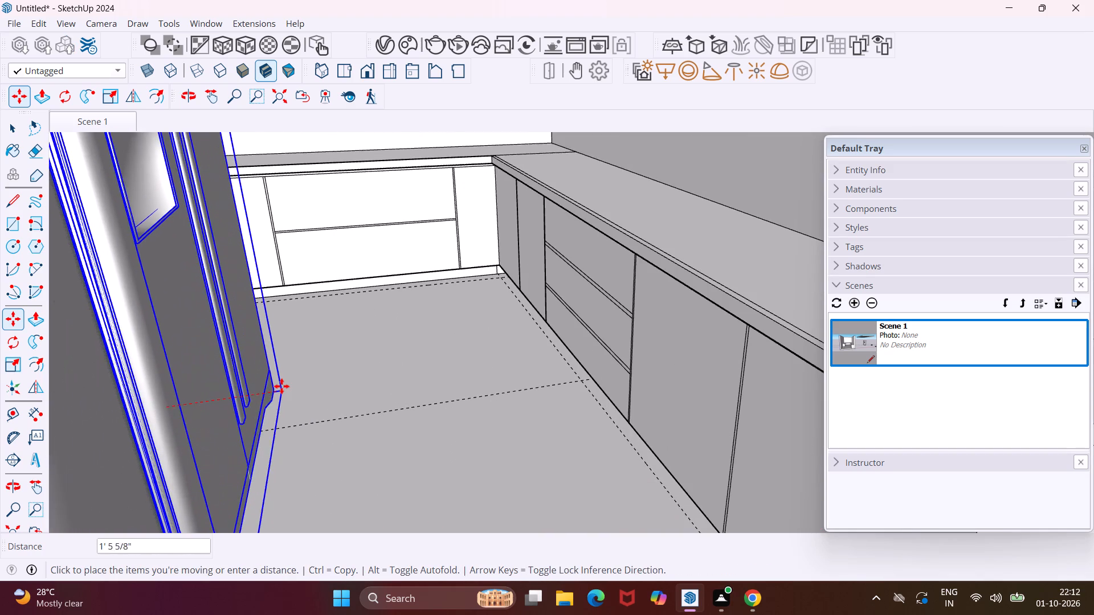
left_click(295, 387)
scroll(387, 371, "down", 6)
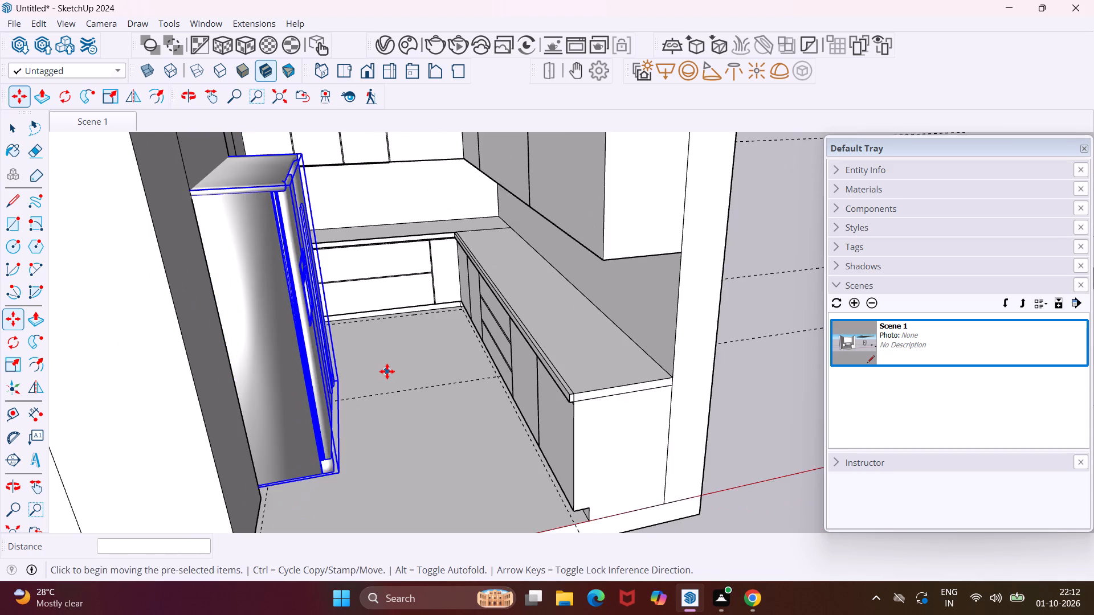
scroll(387, 371, "down", 3)
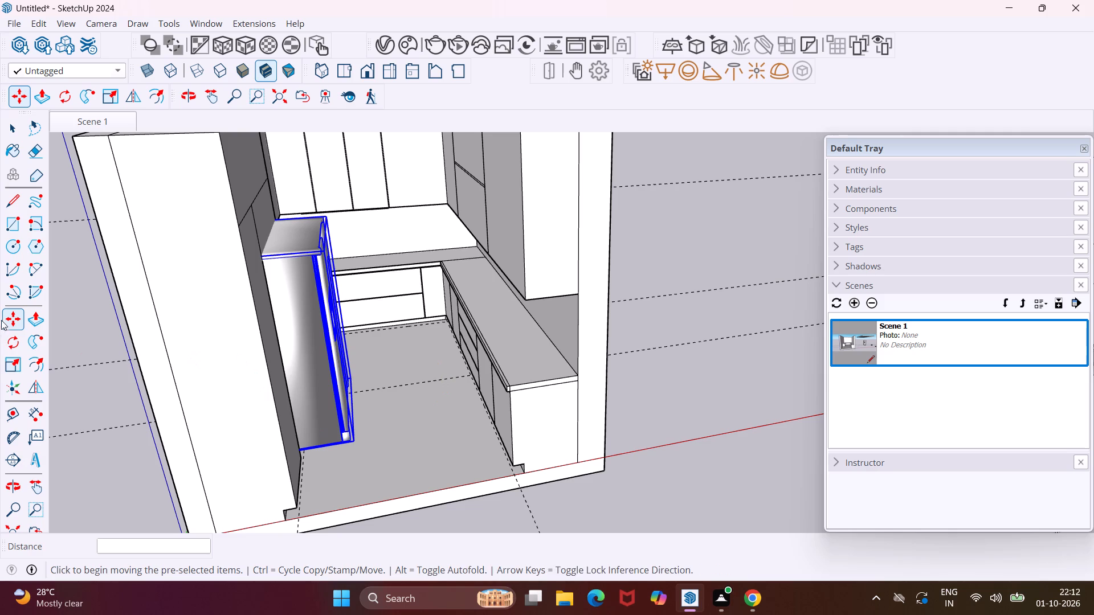
Scale the refrigerator's height along the blue axis by about 0.98 from its top face.
left_click(16, 356)
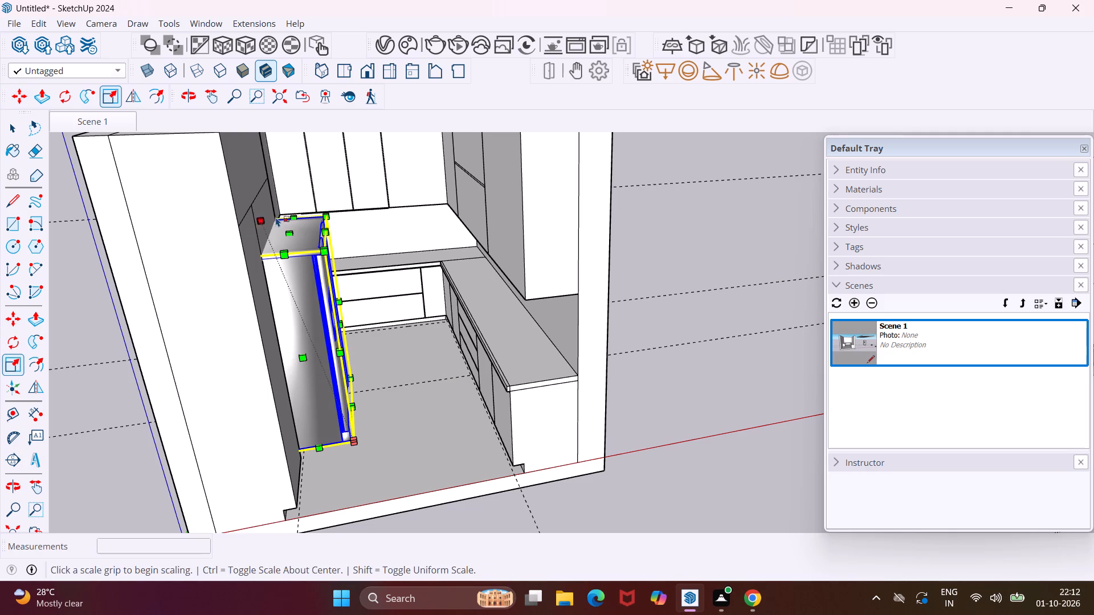
scroll(293, 218, "up", 8)
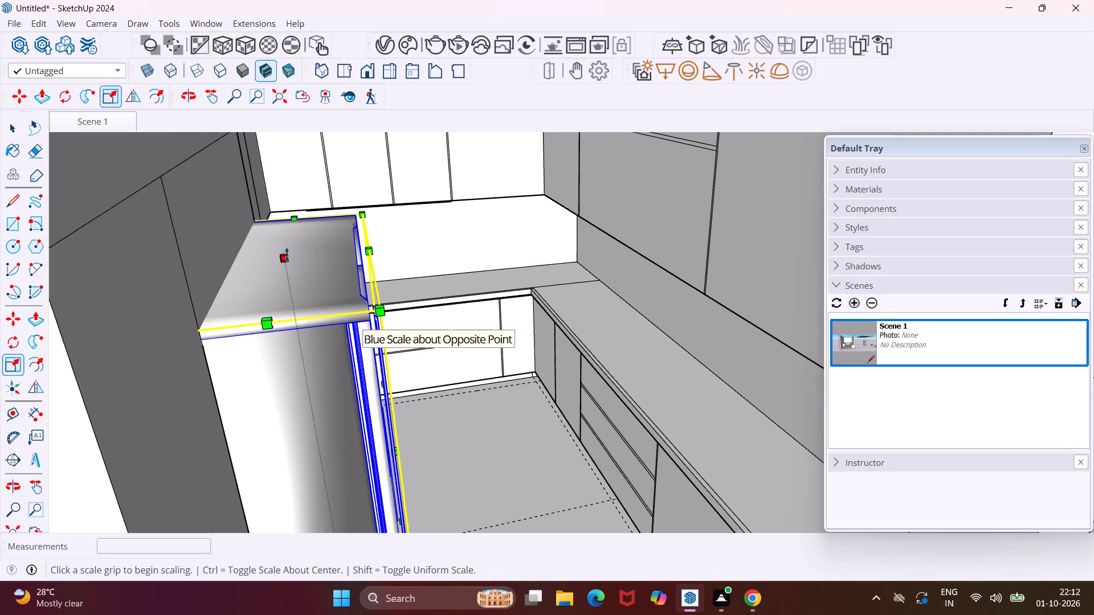
left_click(286, 255)
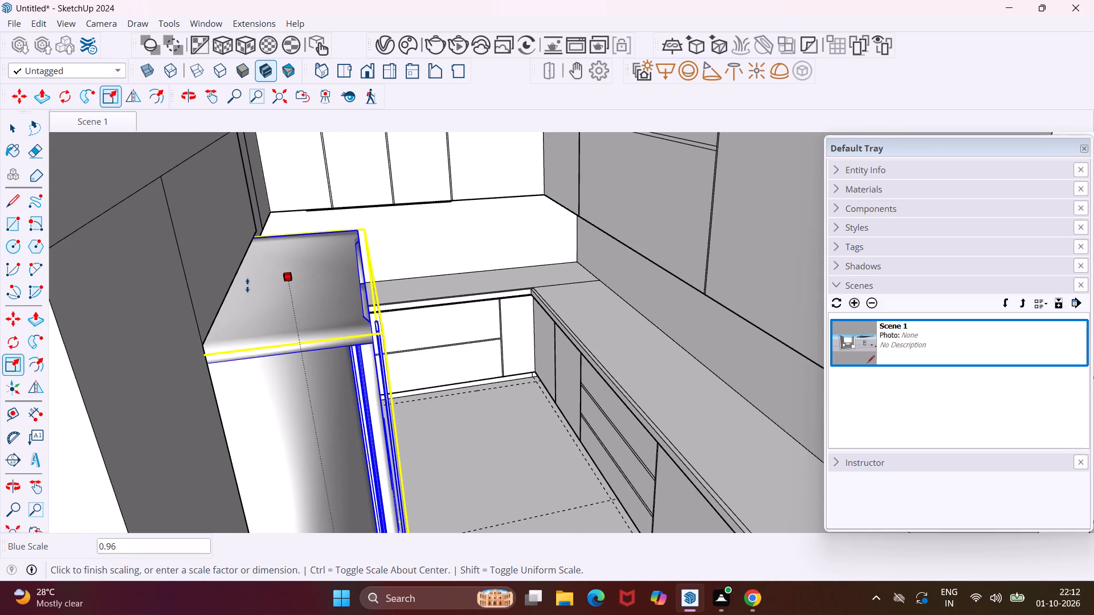
left_click(233, 288)
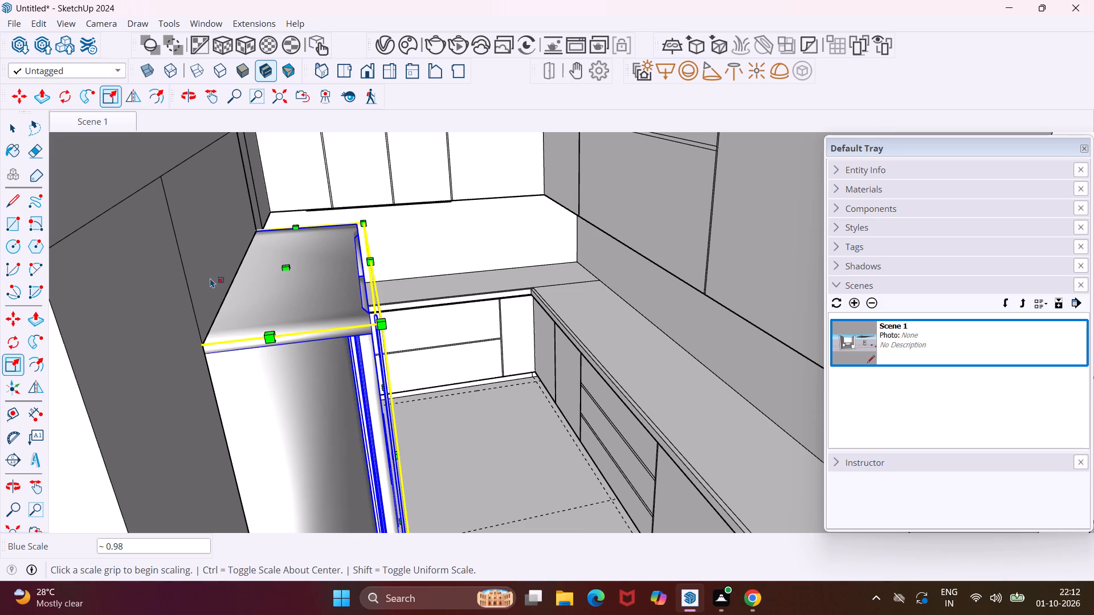
Move the refrigerator by its lower front corner about 1' 7" back into the recess, onto the tall unit's bottom corner.
middle_click_drag(299, 266, 229, 262)
scroll(231, 261, "down", 10)
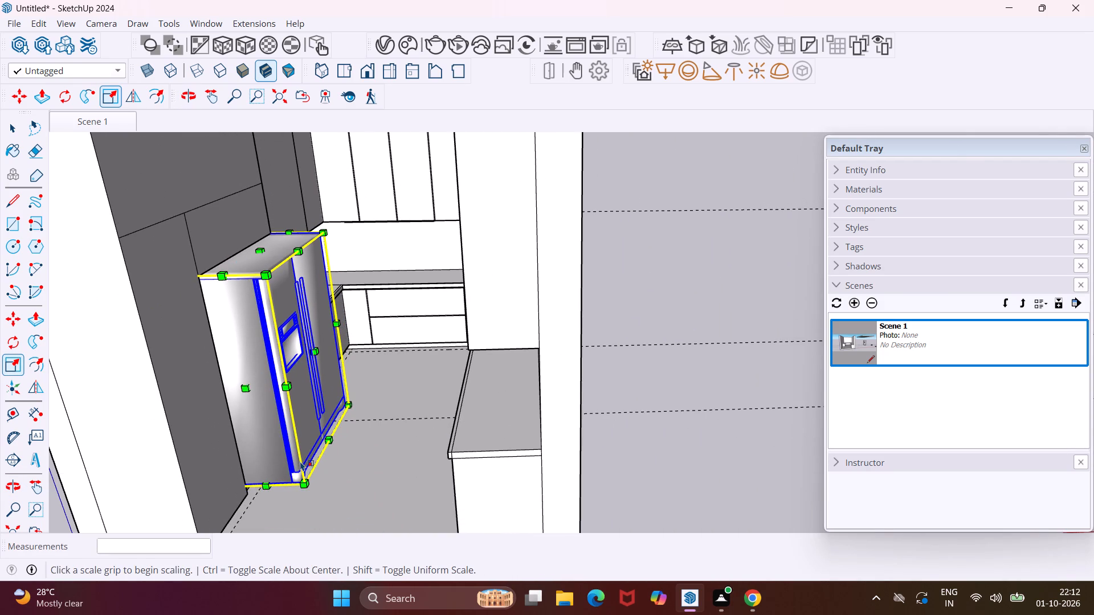
key("m")
scroll(298, 487, "up", 5)
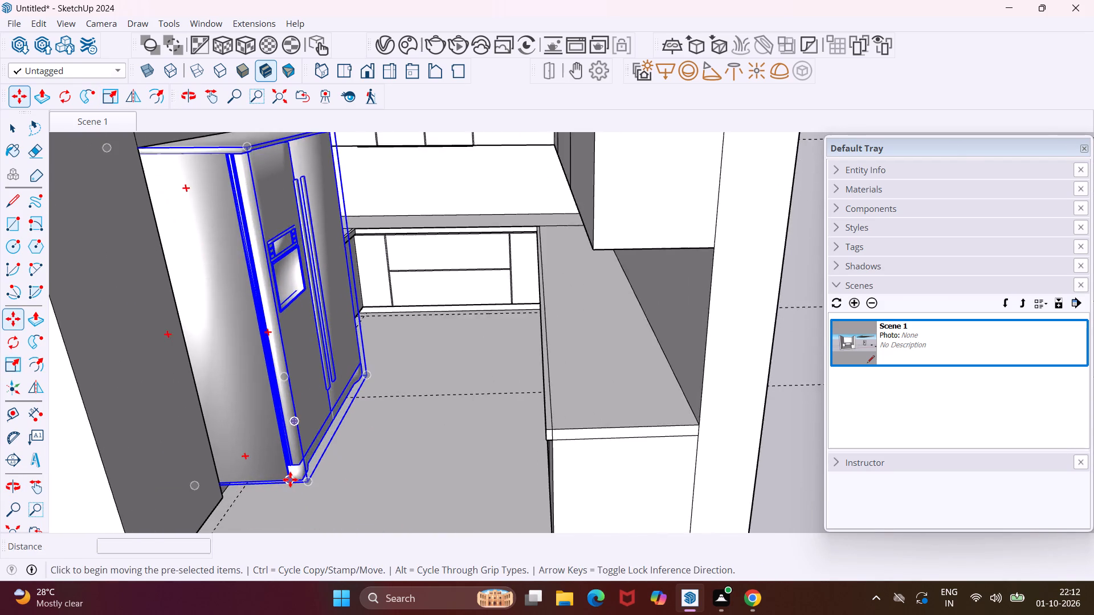
scroll(290, 479, "up", 7)
left_click(325, 484)
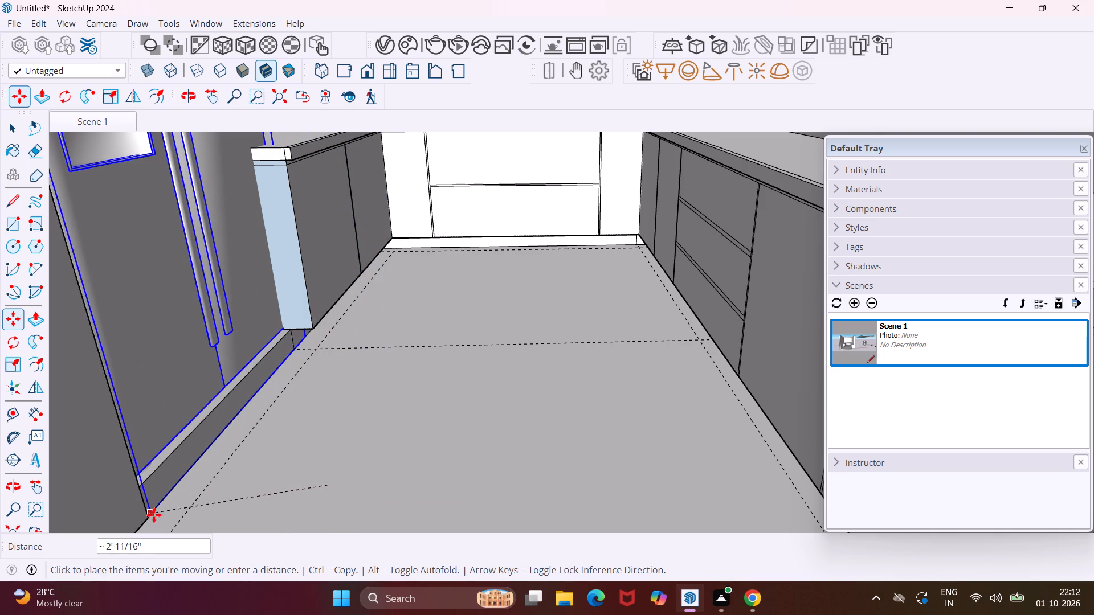
scroll(153, 517, "up", 3)
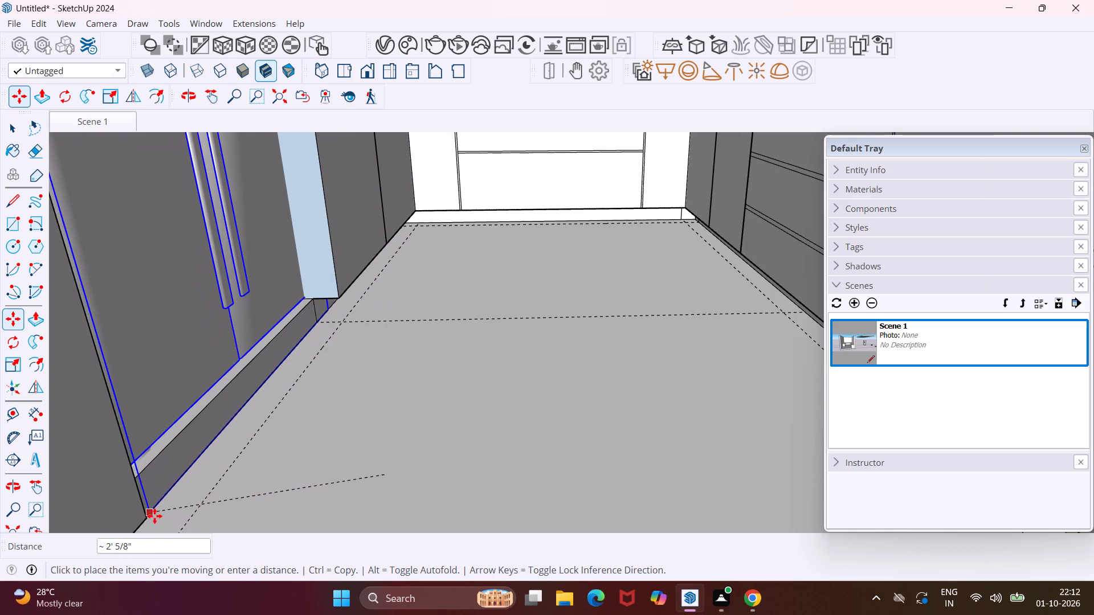
left_click(150, 516)
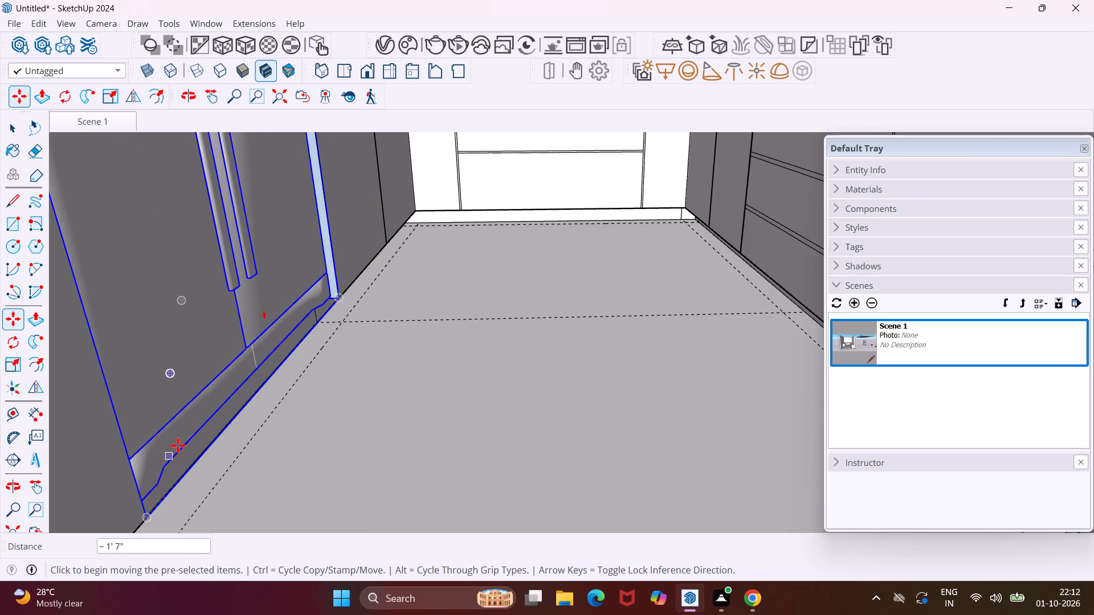
Scale the refrigerator along the blue axis by about 1.05, raising its top to the underside of the cabinet above.
scroll(178, 442, "down", 16)
scroll(178, 441, "down", 5)
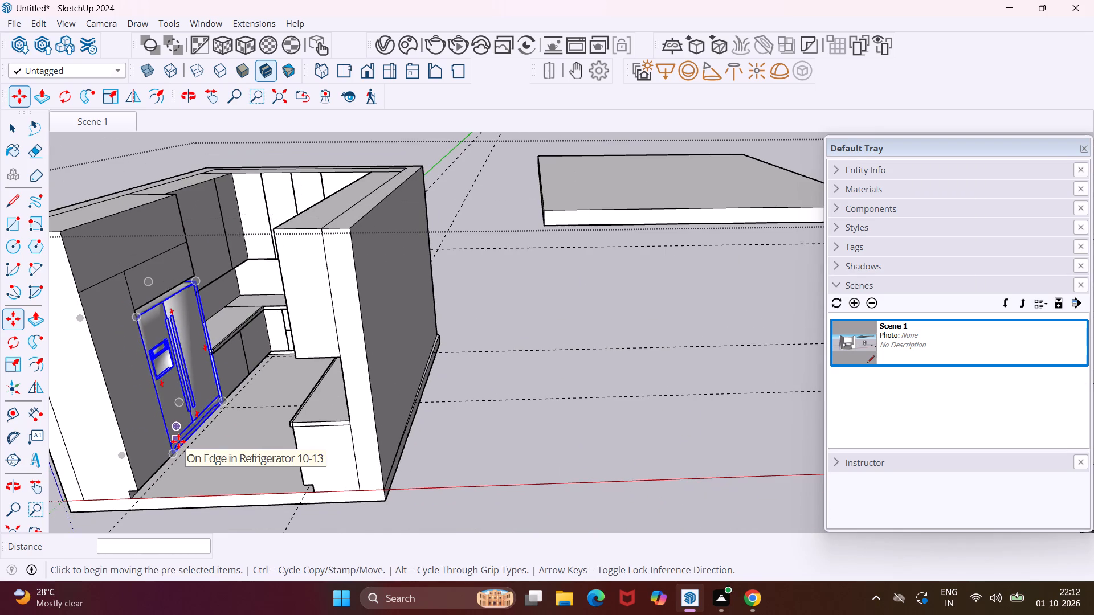
scroll(167, 313, "up", 11)
middle_click_drag(164, 311, 138, 264)
scroll(138, 268, "up", 5)
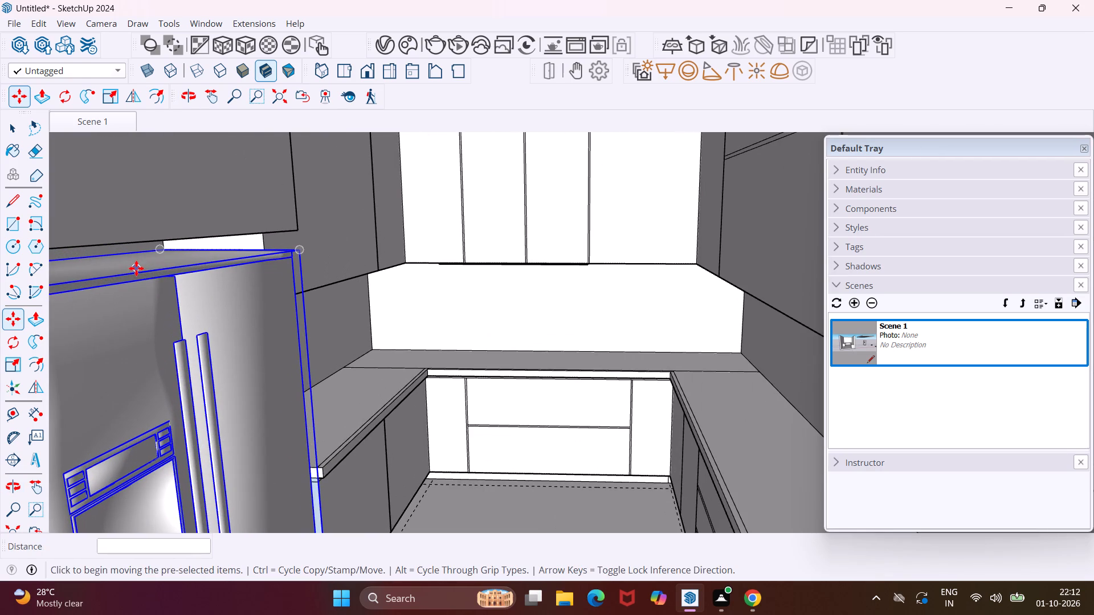
middle_click_drag(136, 268, 107, 275)
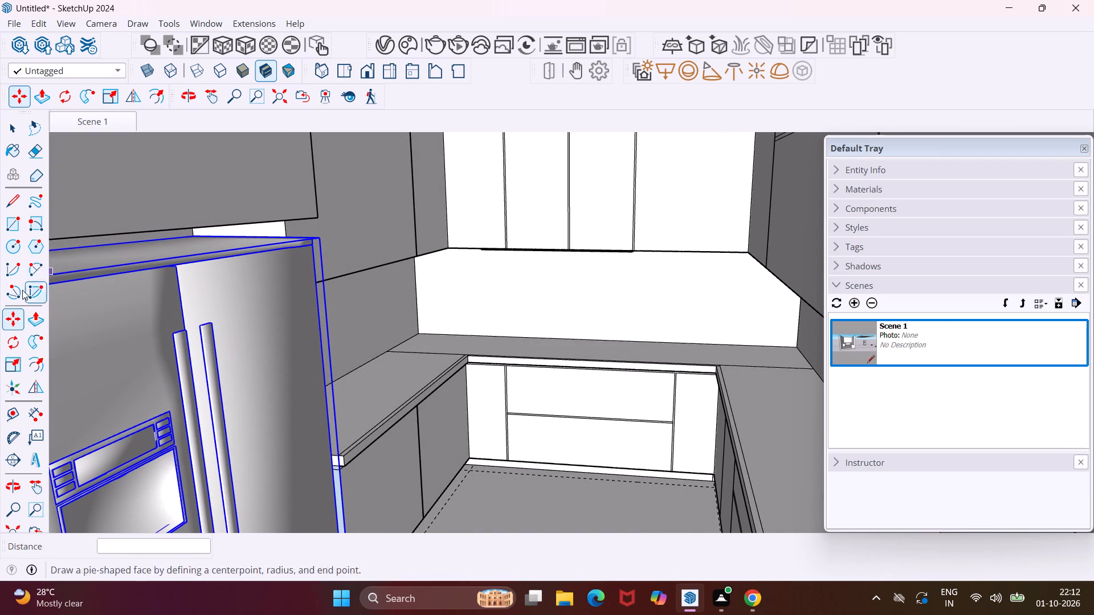
left_click(15, 356)
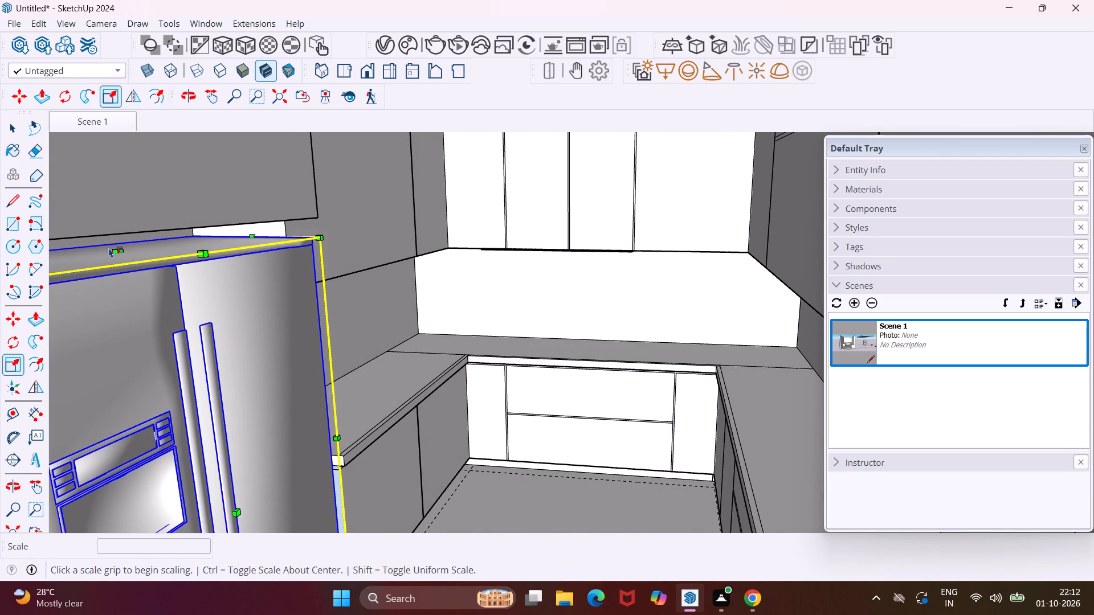
left_click(115, 248)
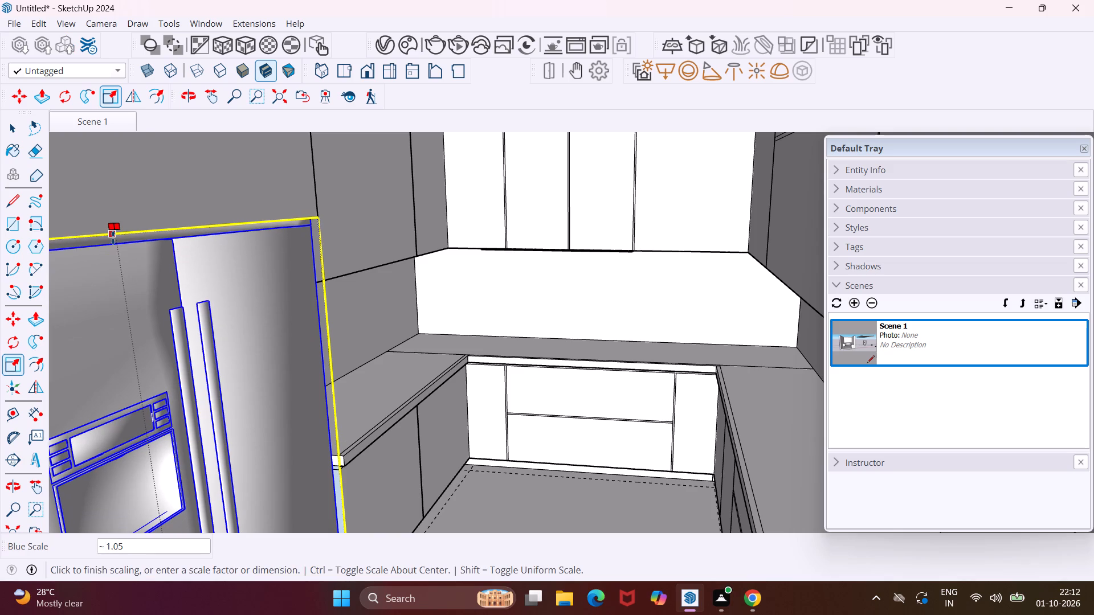
left_click(113, 237)
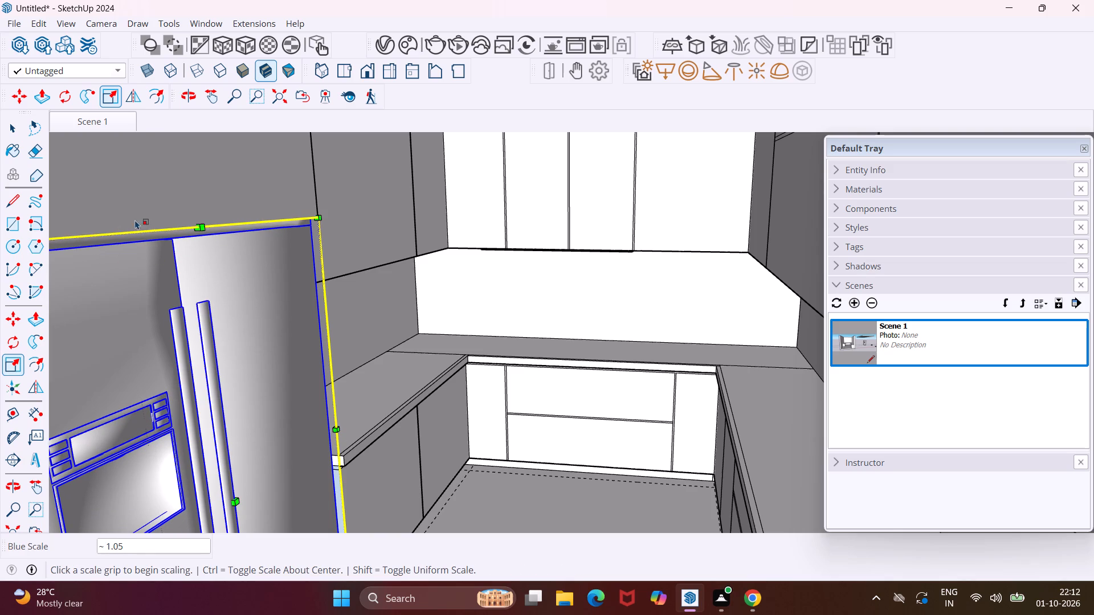
scroll(150, 231, "down", 5)
middle_click_drag(156, 235, 255, 235)
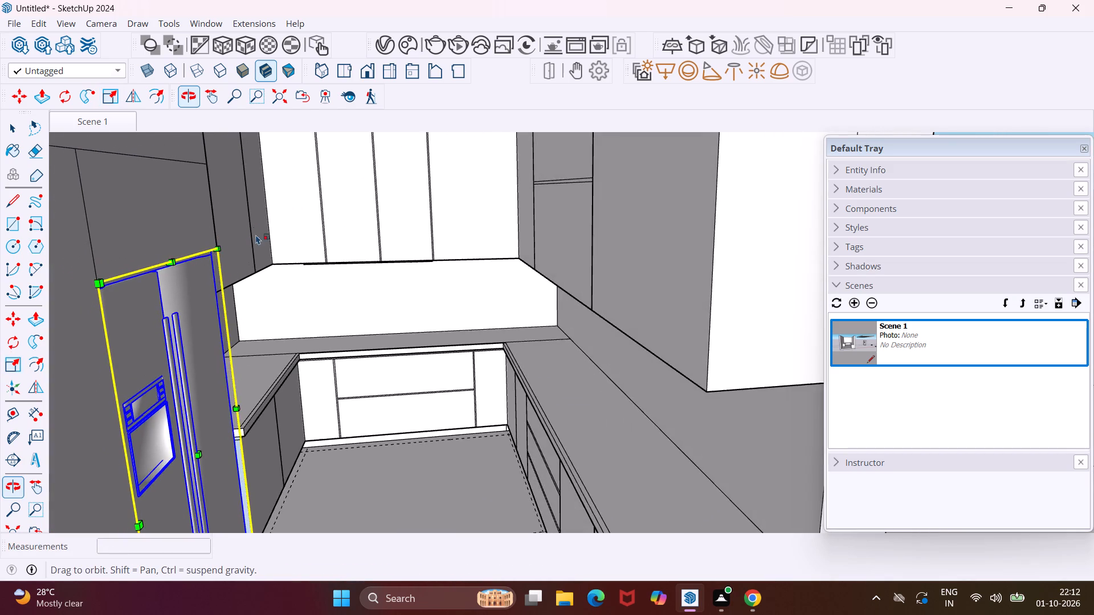
scroll(182, 246, "down", 15)
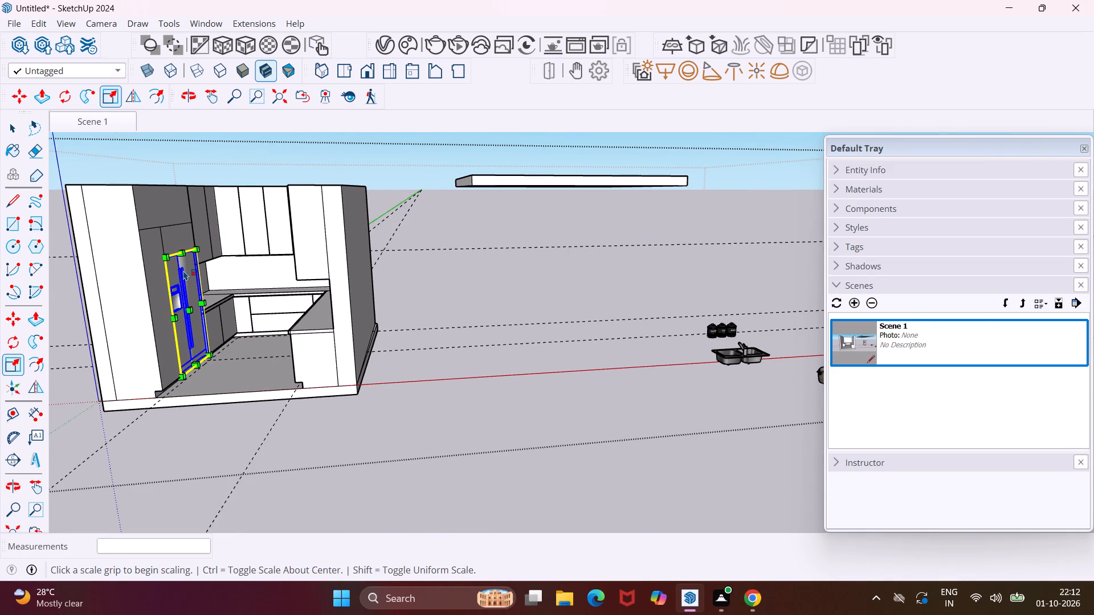
key("Escape")
key("space")
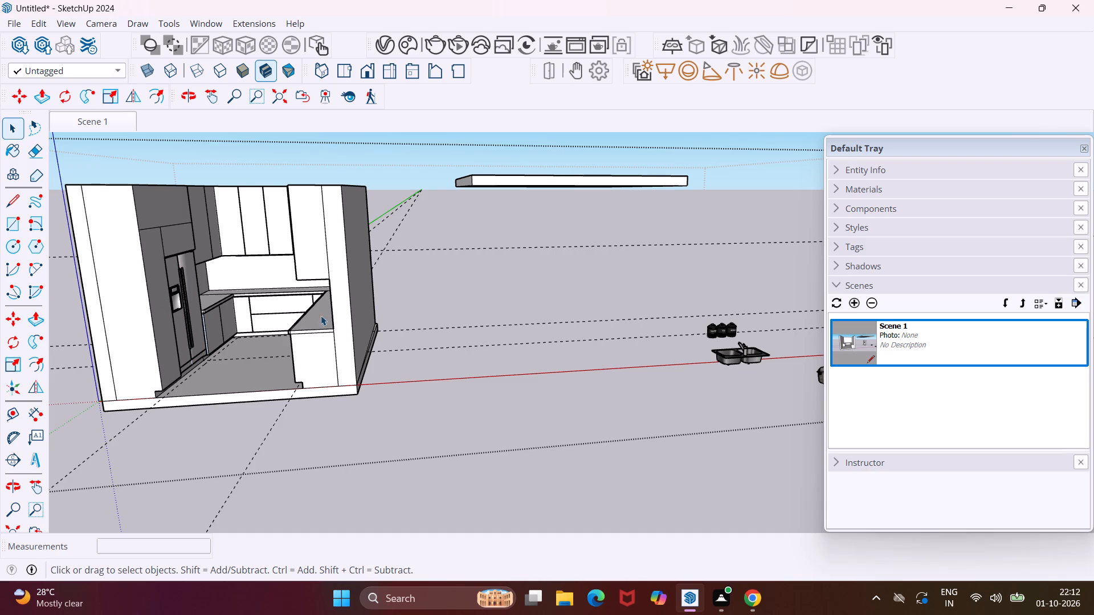
Rotate the double-bowl sink 90 degrees on the ground plane.
middle_click_drag(262, 314, 336, 340)
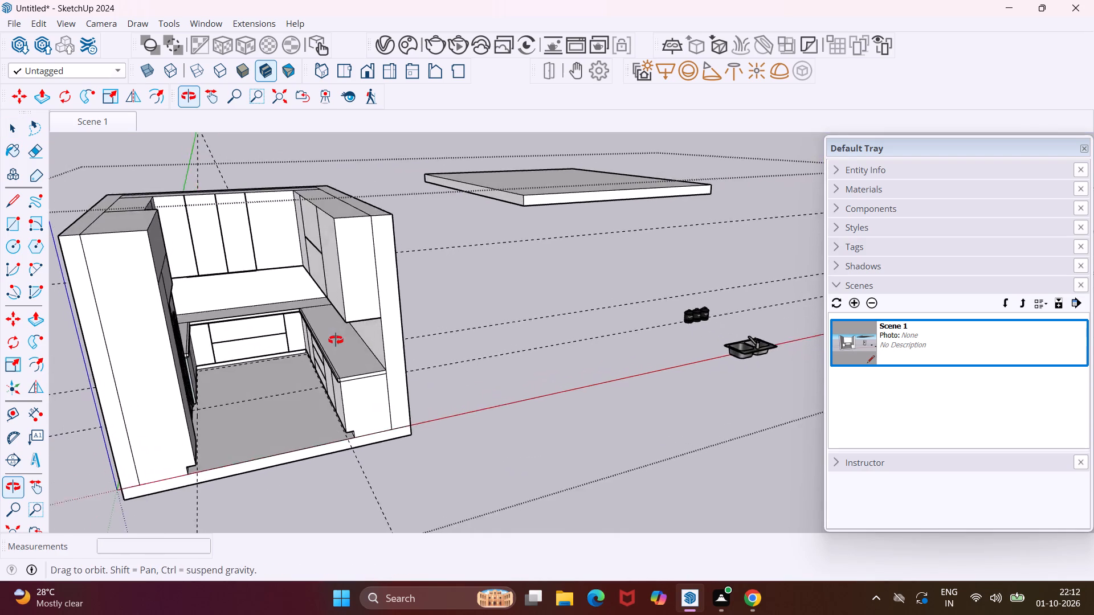
middle_click_drag(336, 340, 377, 342)
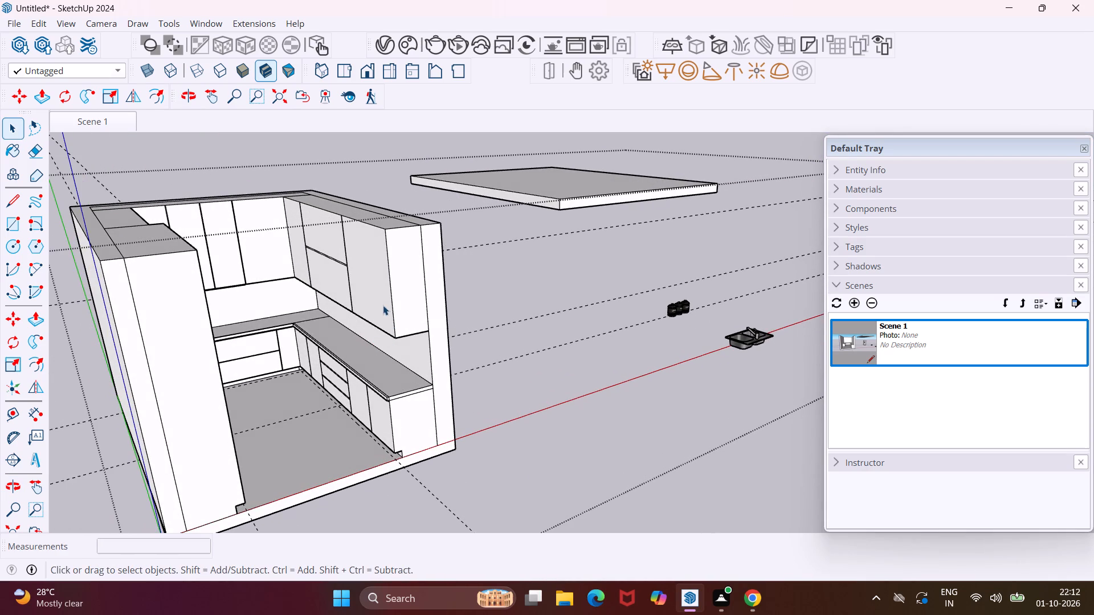
left_click(740, 344)
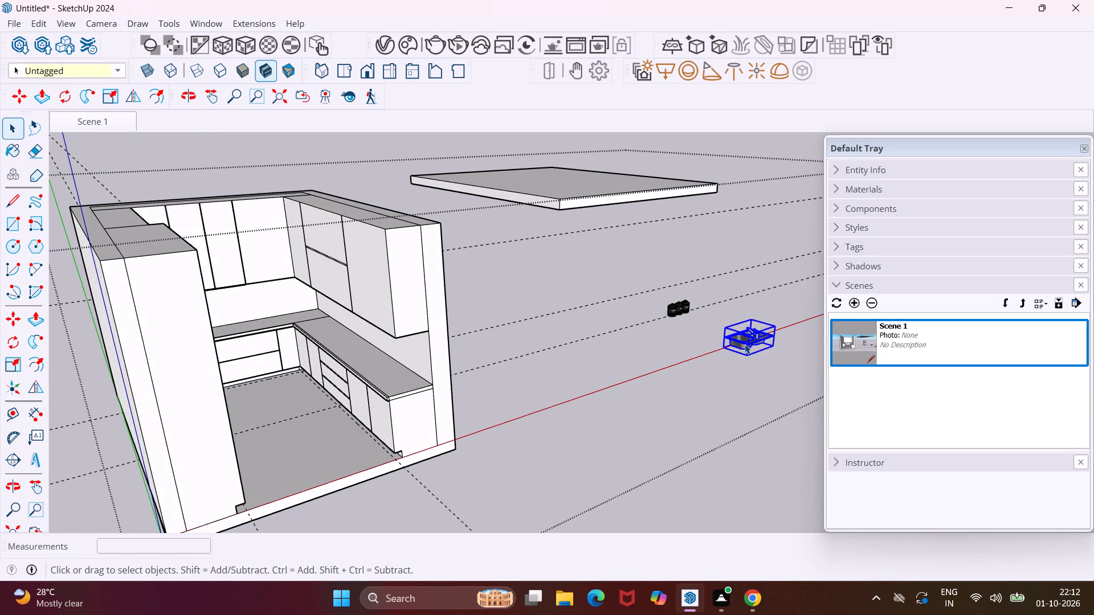
middle_click_drag(732, 349, 595, 386)
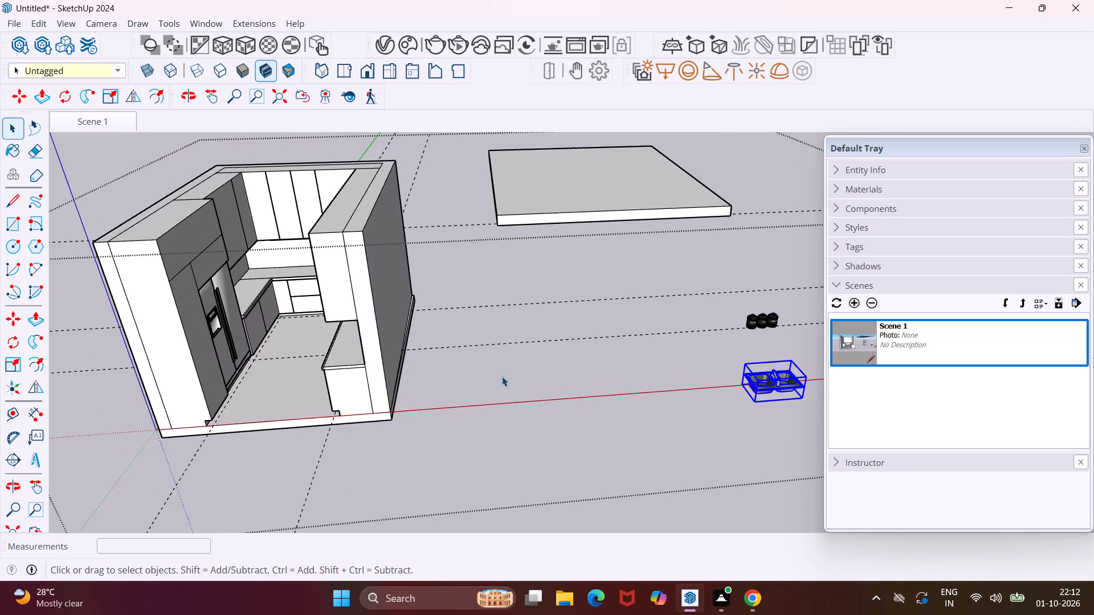
scroll(459, 376, "down", 9)
middle_click_drag(597, 412, 579, 378)
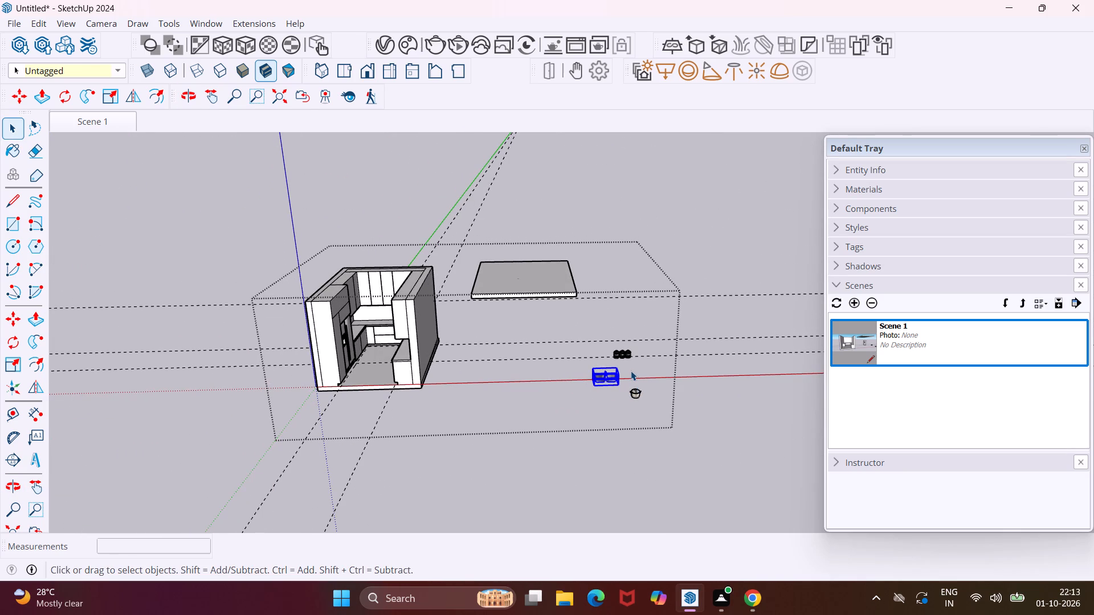
key("r")
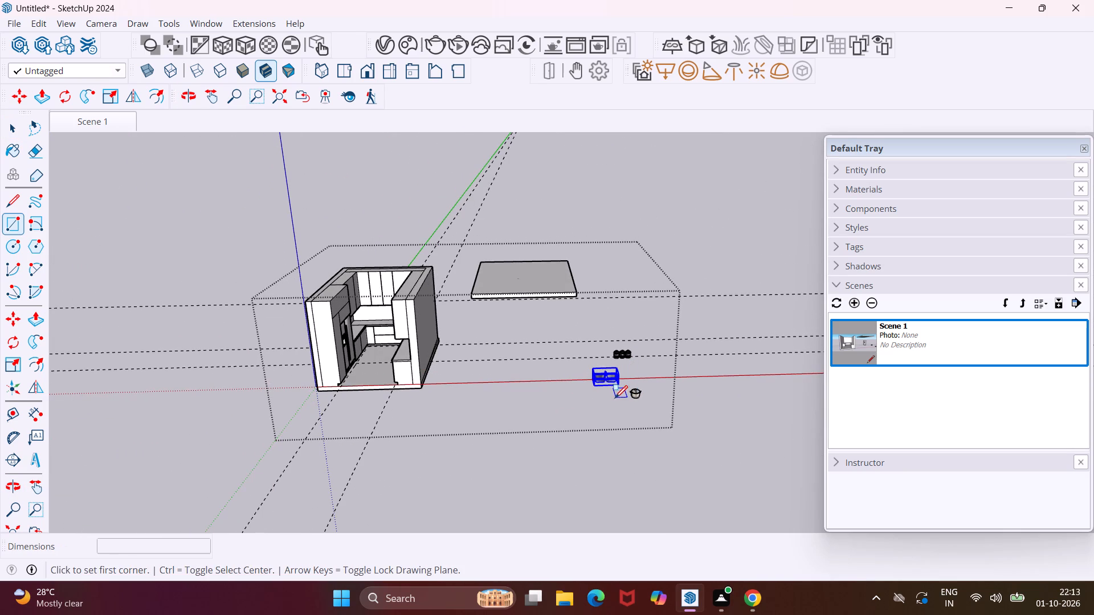
key("Escape")
key("Escape")
key("space")
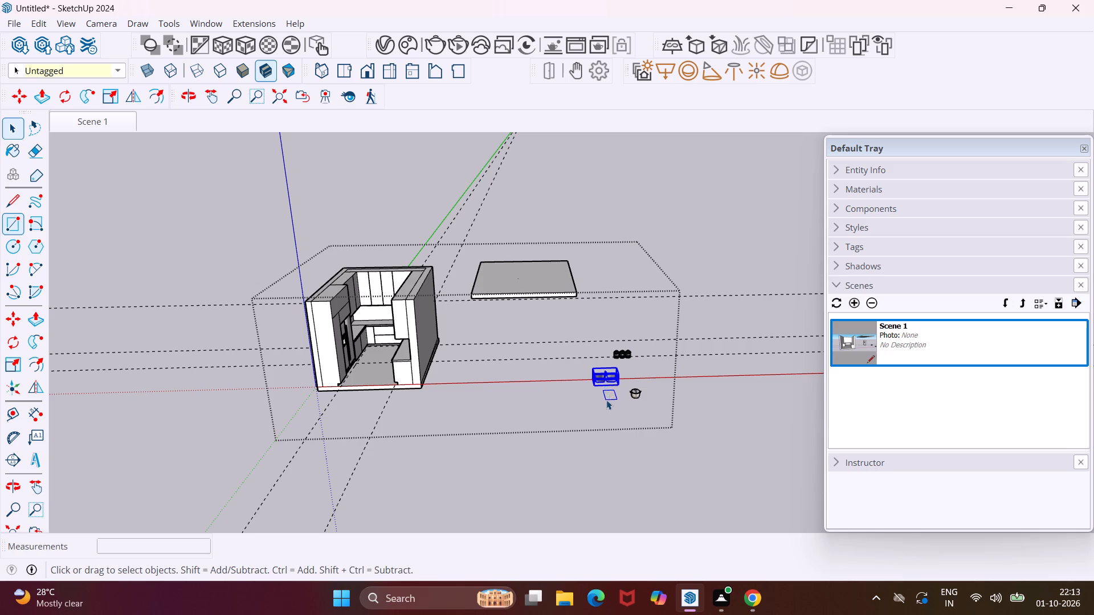
left_click(19, 351)
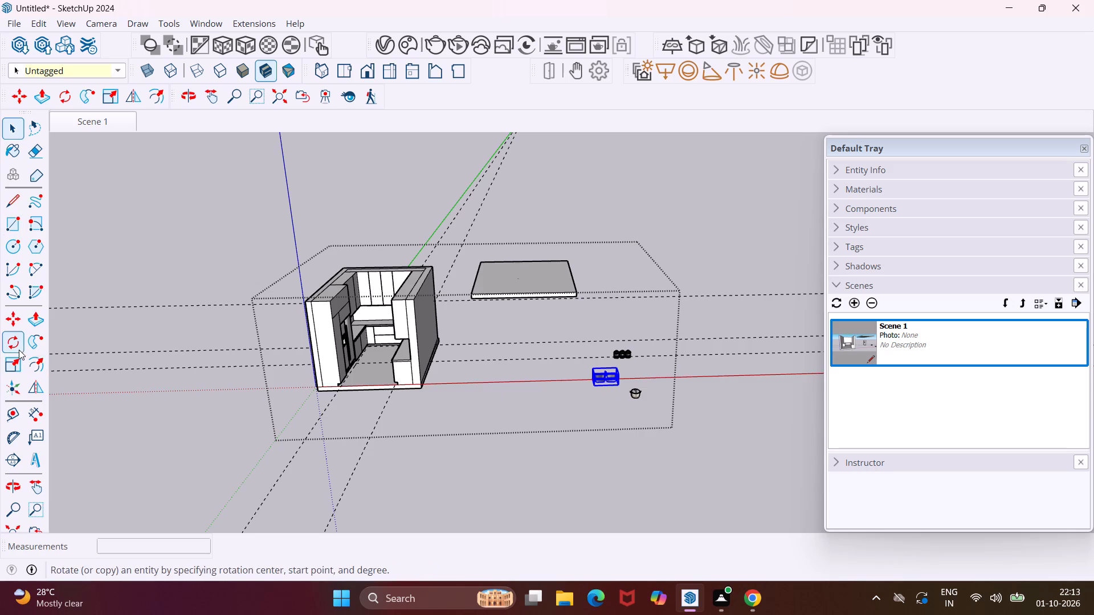
left_click(606, 399)
left_click(544, 405)
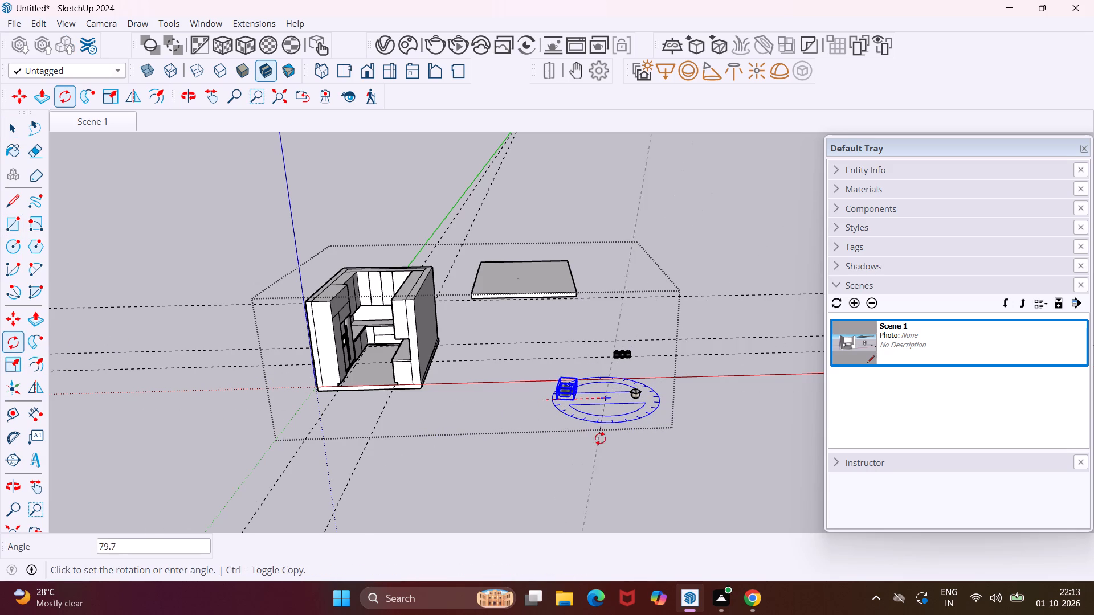
left_click(615, 442)
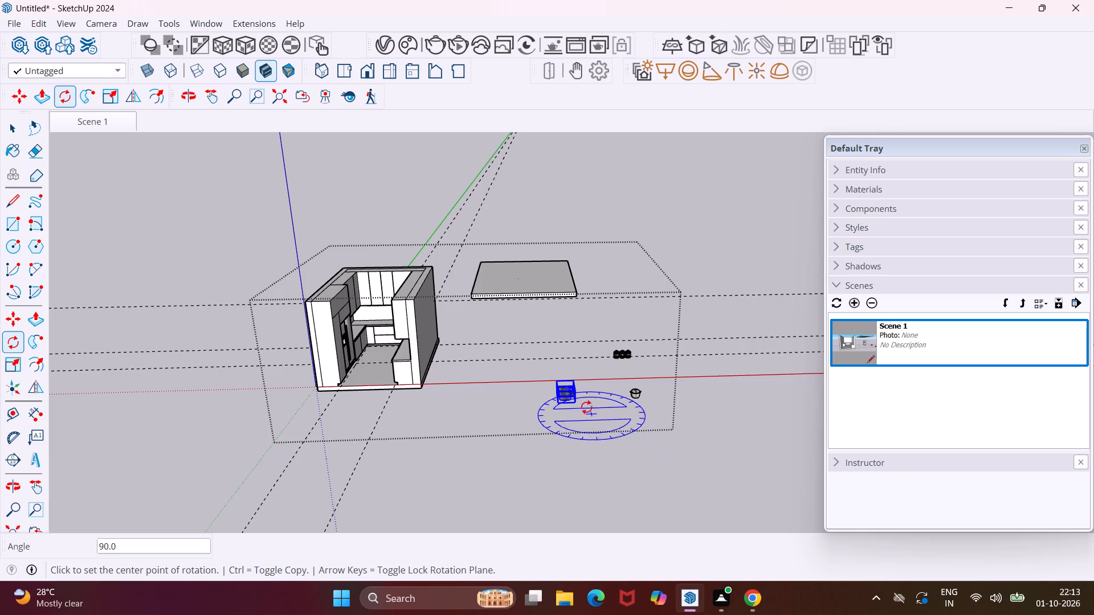
scroll(585, 405, "up", 15)
key("Escape")
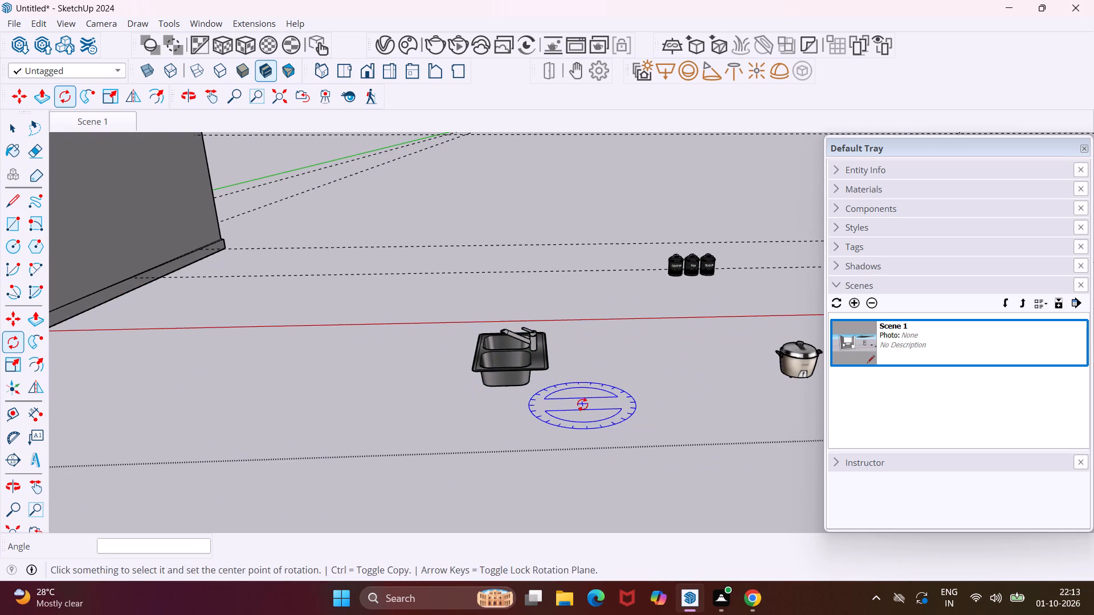
key("space")
Move the sink by its rim corner about 21' 2 11/16" onto the countertop run opposite the refrigerator, against the back wall.
left_click(548, 370)
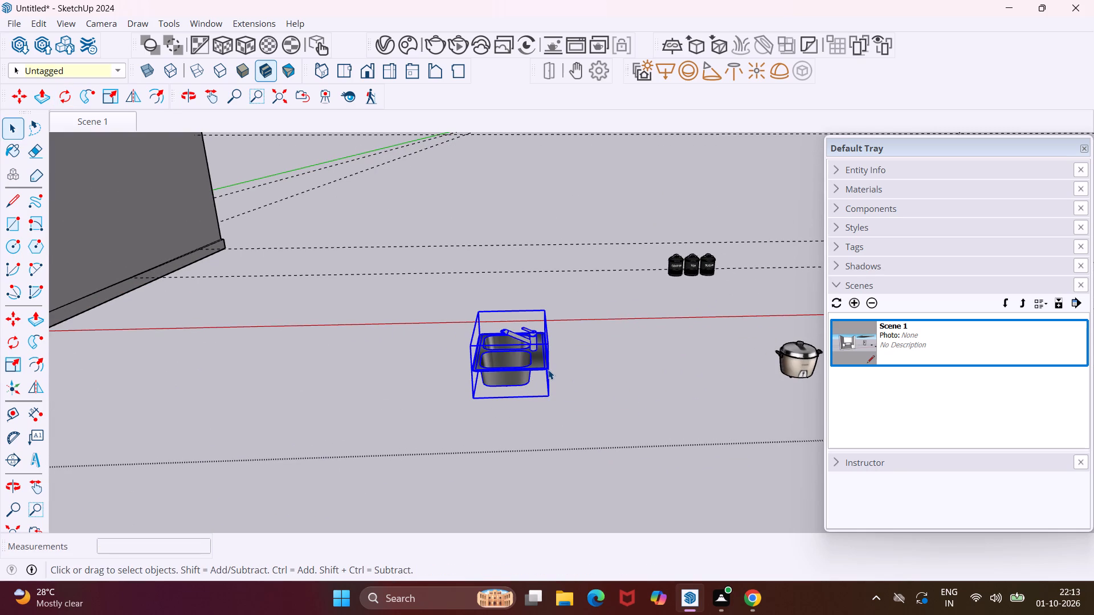
key("m")
scroll(546, 371, "up", 4)
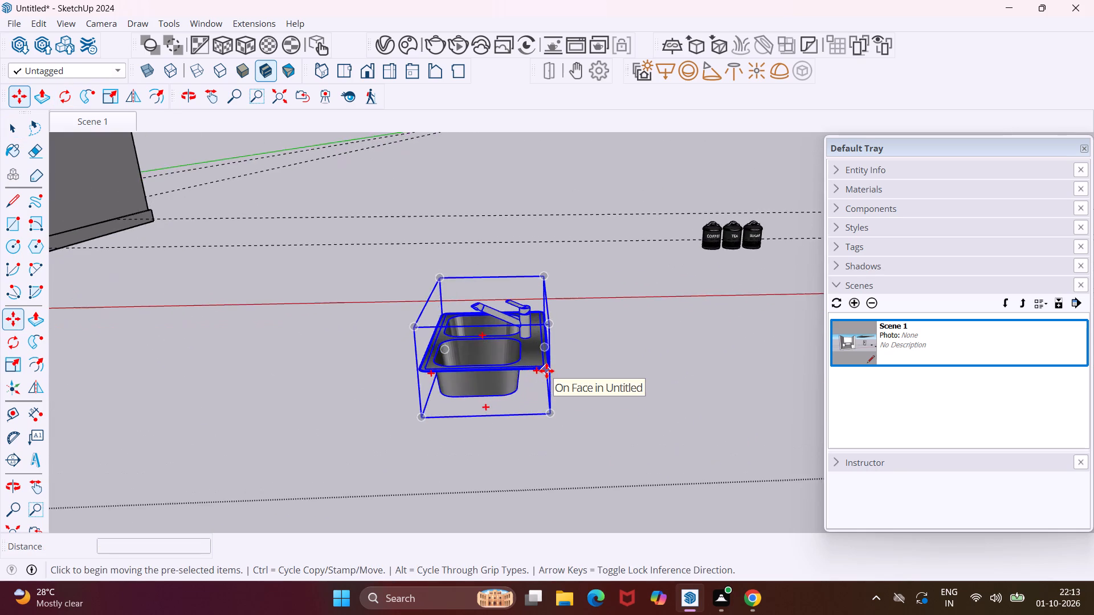
scroll(546, 371, "up", 7)
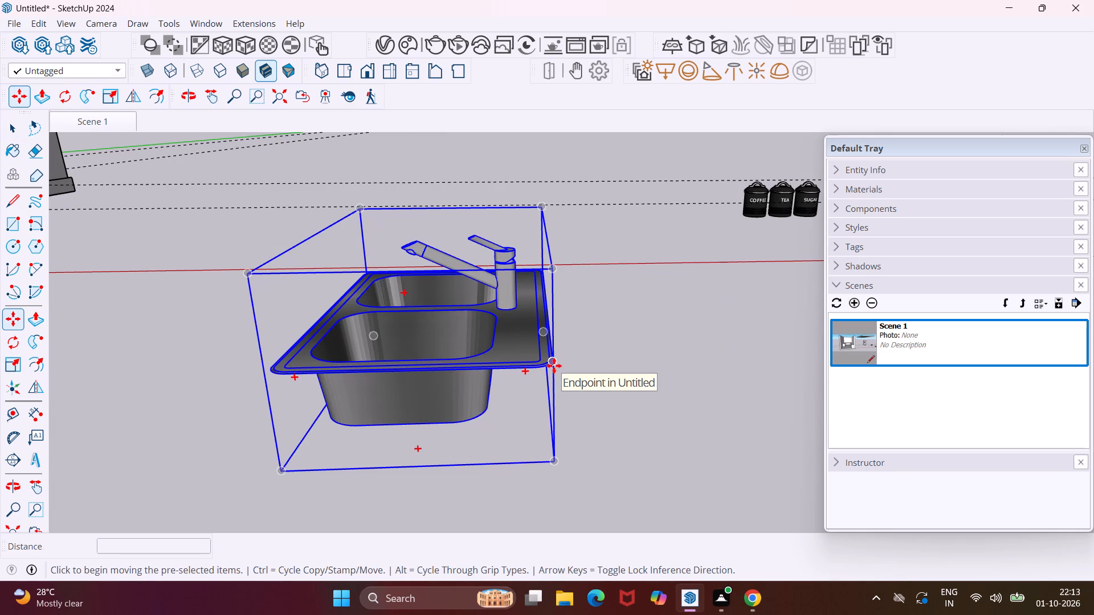
left_click(554, 366)
scroll(554, 365, "down", 20)
scroll(554, 365, "down", 3)
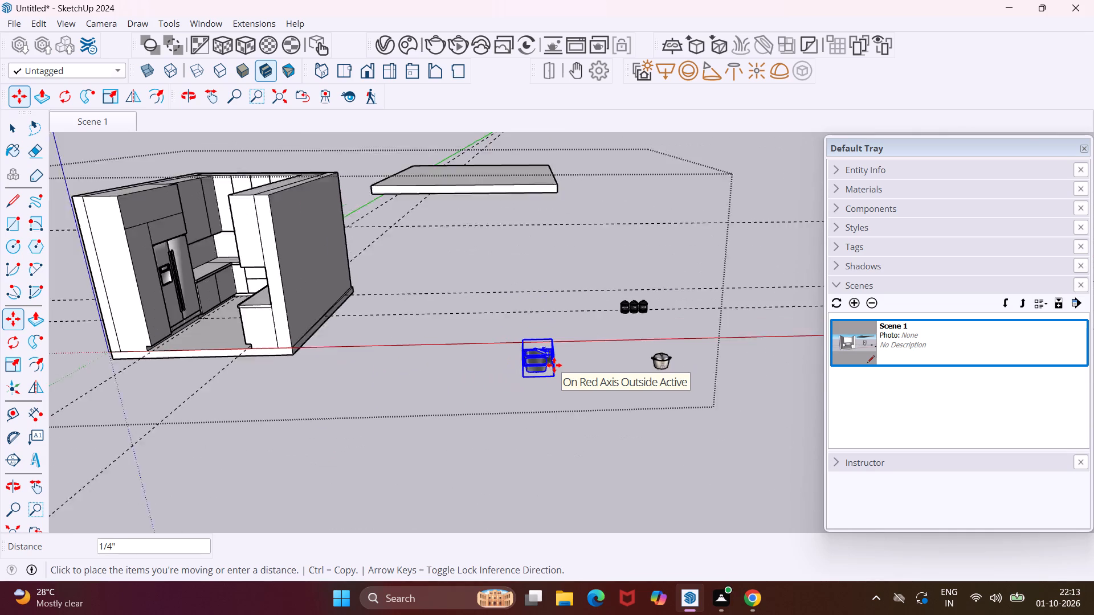
scroll(554, 365, "down", 2)
middle_click_drag(307, 310, 447, 315)
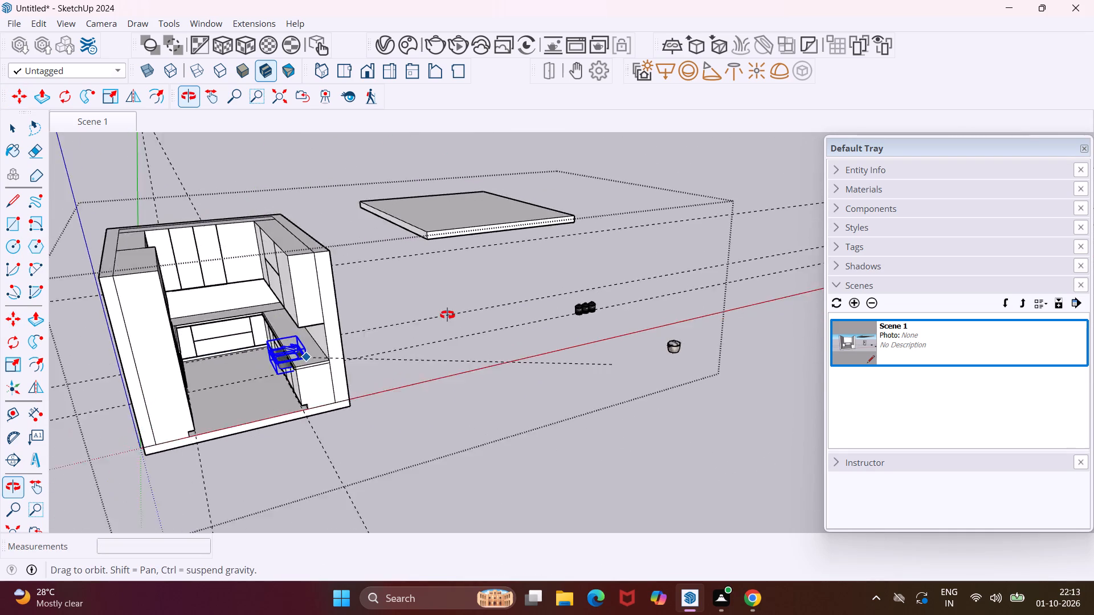
middle_click_drag(447, 315, 517, 311)
scroll(341, 360, "up", 2)
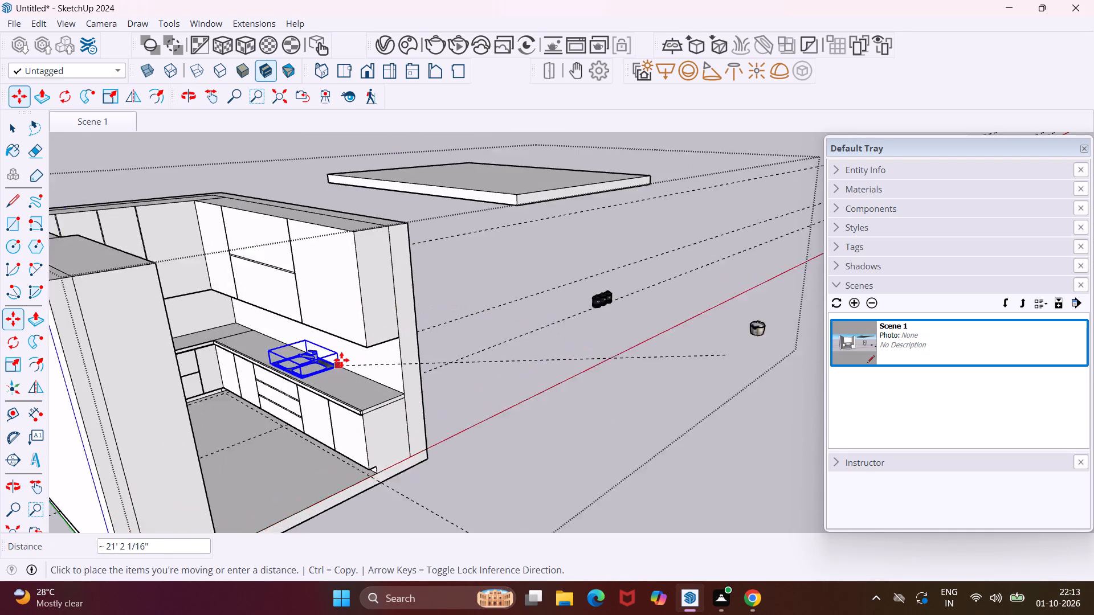
scroll(341, 360, "up", 7)
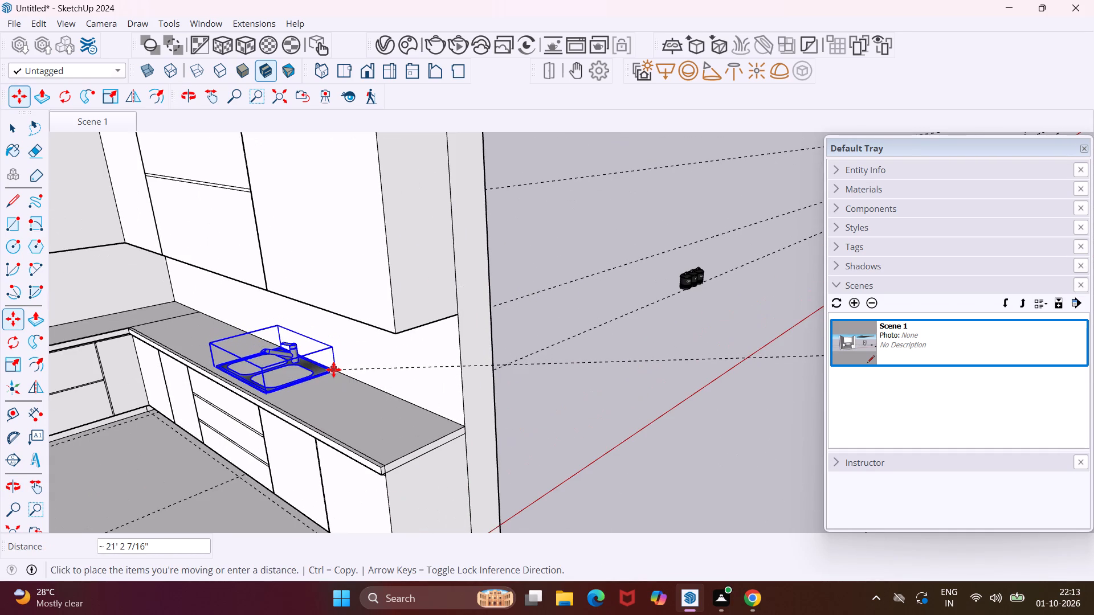
left_click(333, 370)
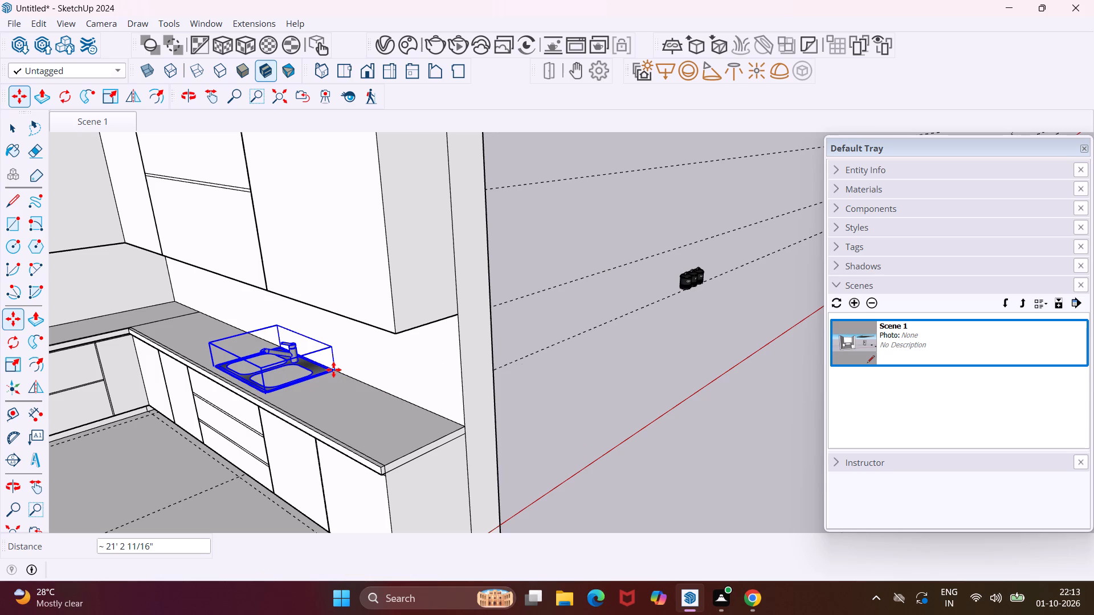
Shift the sink about 7/8" on the countertop, pulling its rear corner slightly away from the wall.
scroll(333, 370, "up", 9)
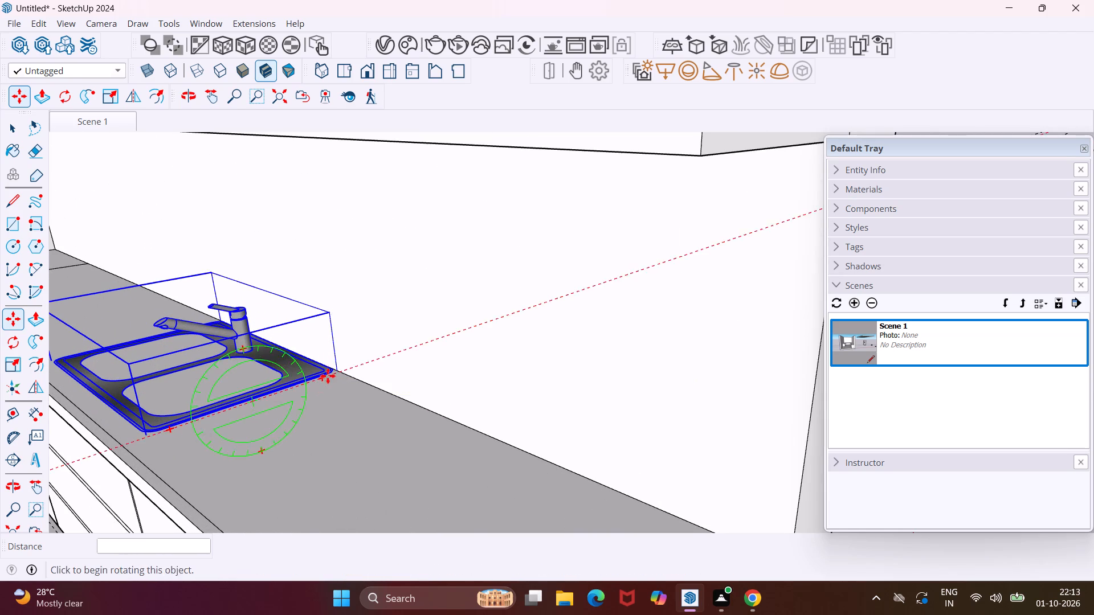
scroll(328, 374, "up", 9)
left_click(341, 366)
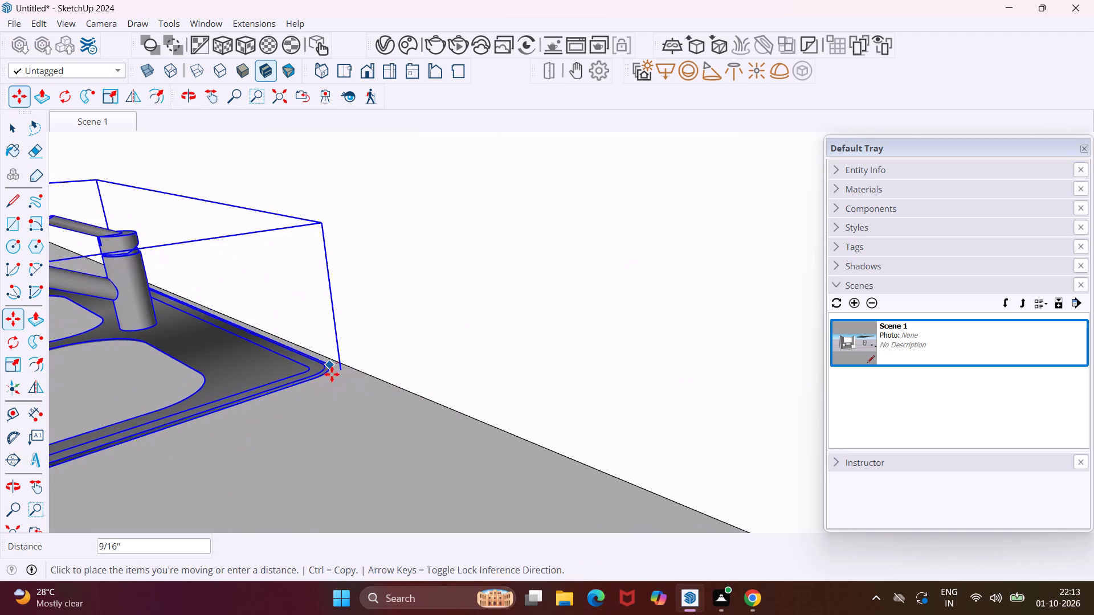
left_click(328, 374)
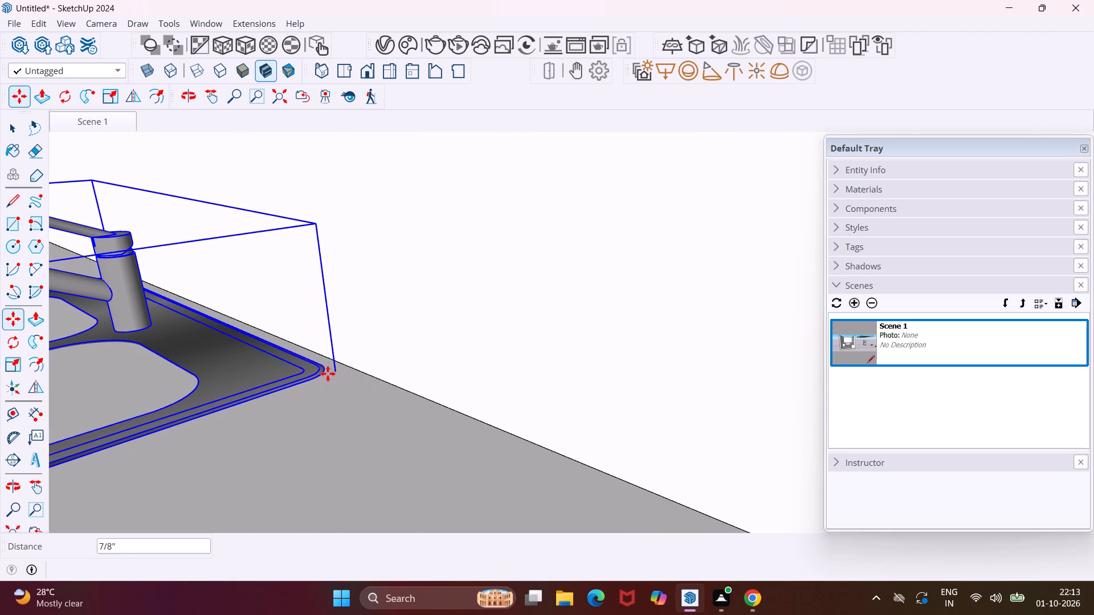
scroll(325, 363, "down", 13)
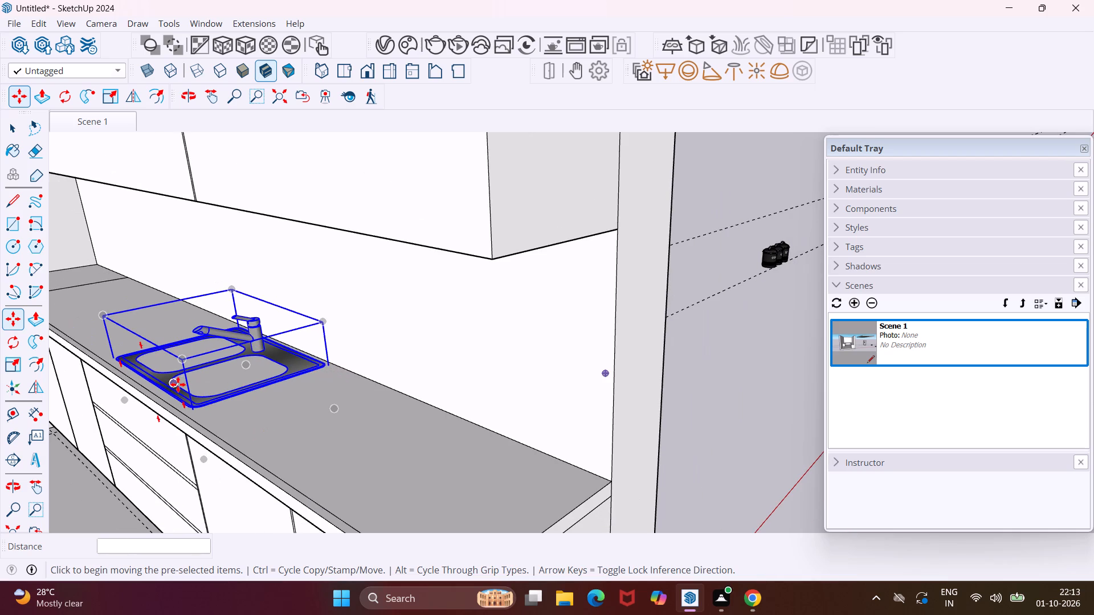
middle_click_drag(178, 384, 288, 398)
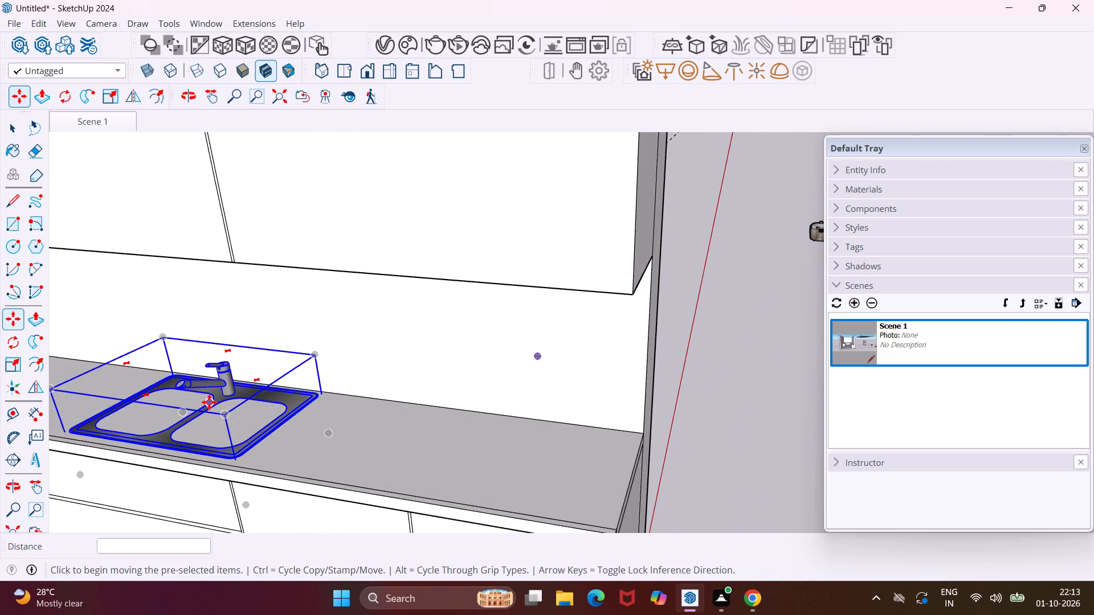
key("Escape")
key("Escape")
key("Escape")
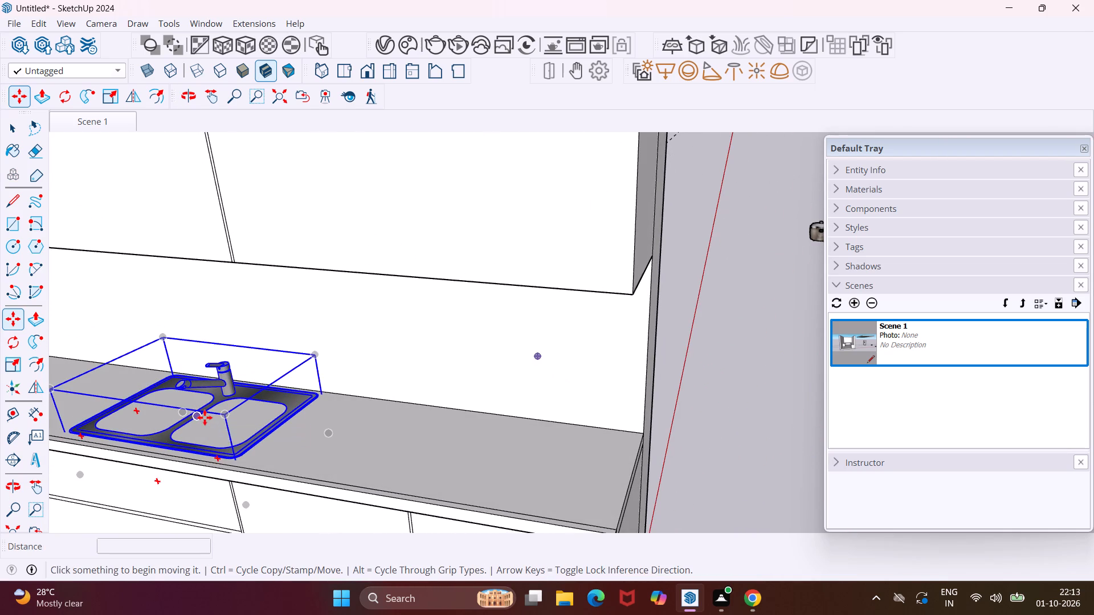
key("space")
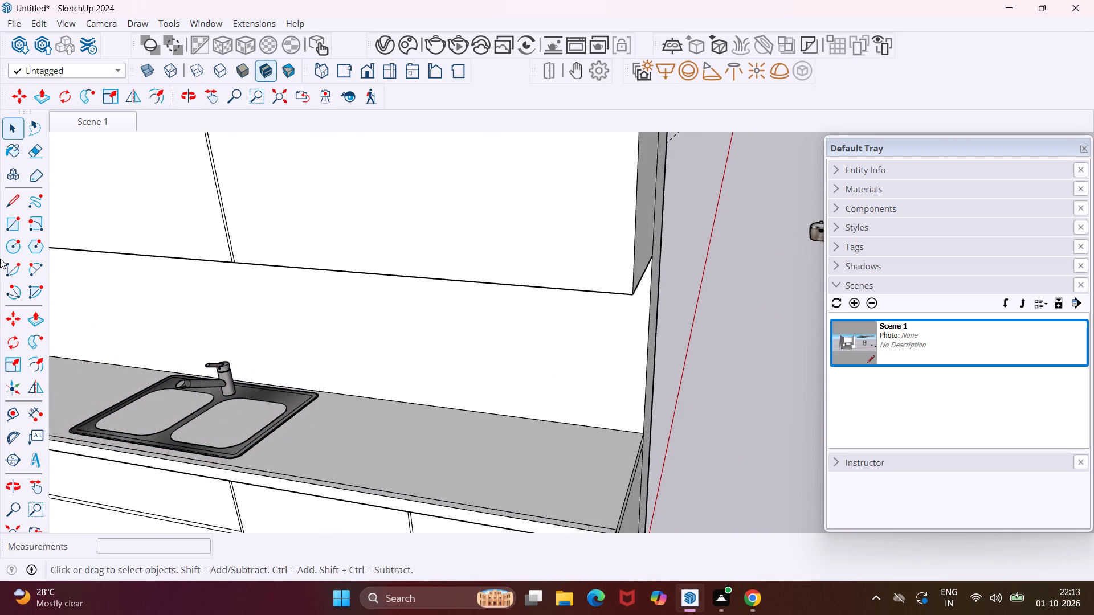
Draw a rectangle about 10" by 6" on the countertop face inside the sink's left bowl opening.
left_click(13, 233)
scroll(130, 420, "up", 2)
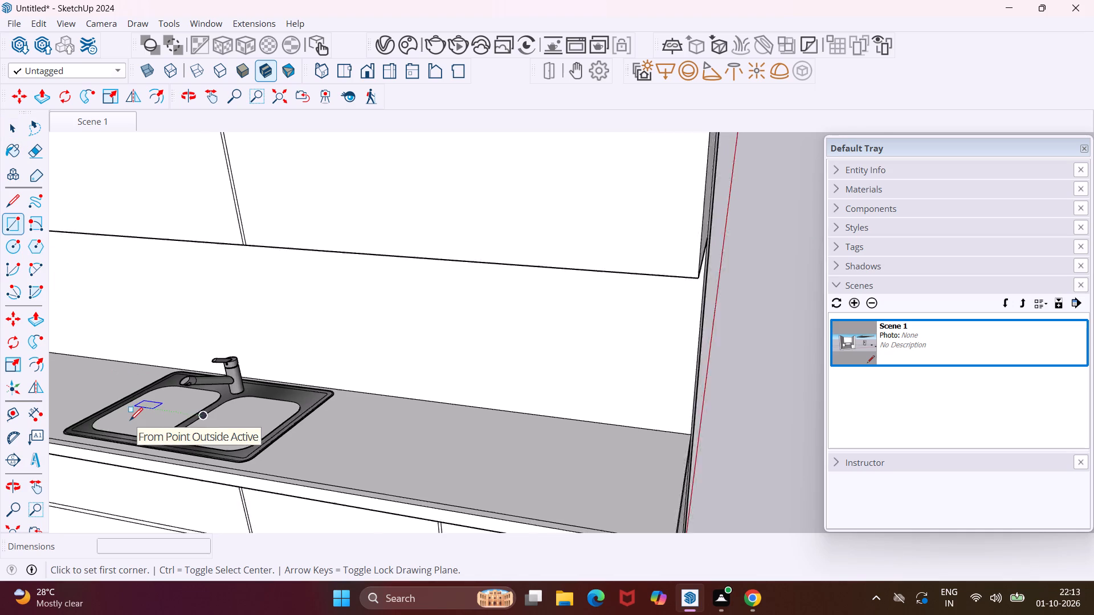
scroll(130, 420, "up", 8)
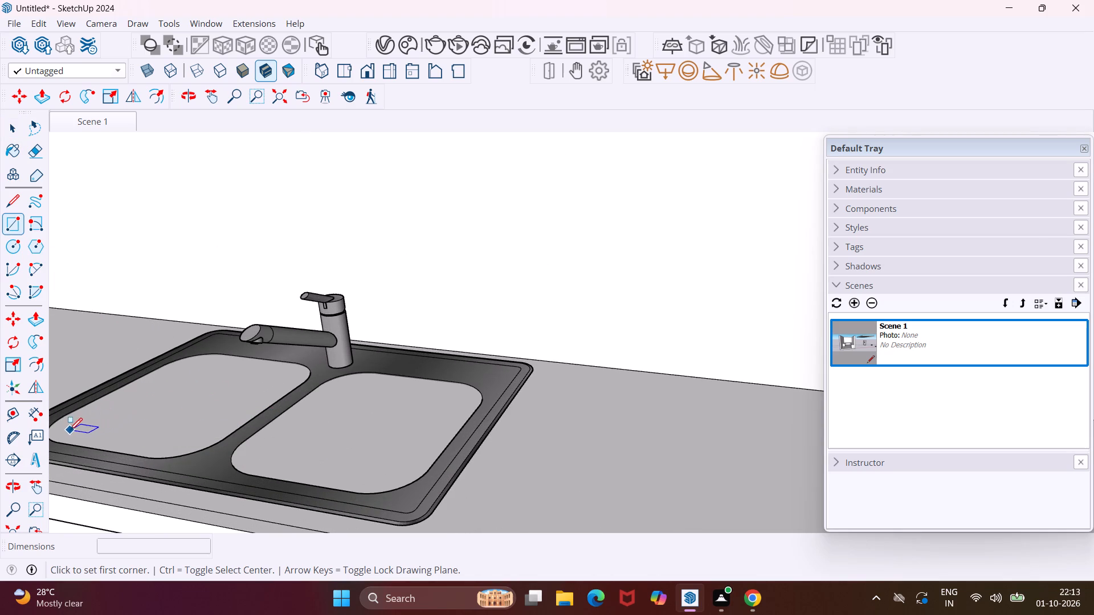
left_click(57, 434)
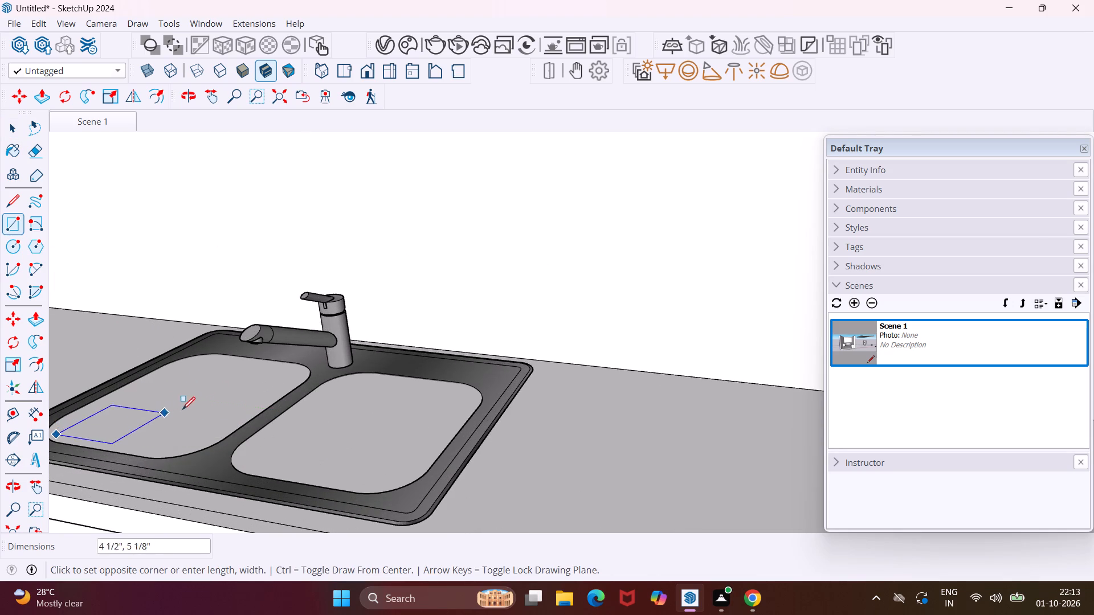
left_click(235, 381)
key("Escape")
key("space")
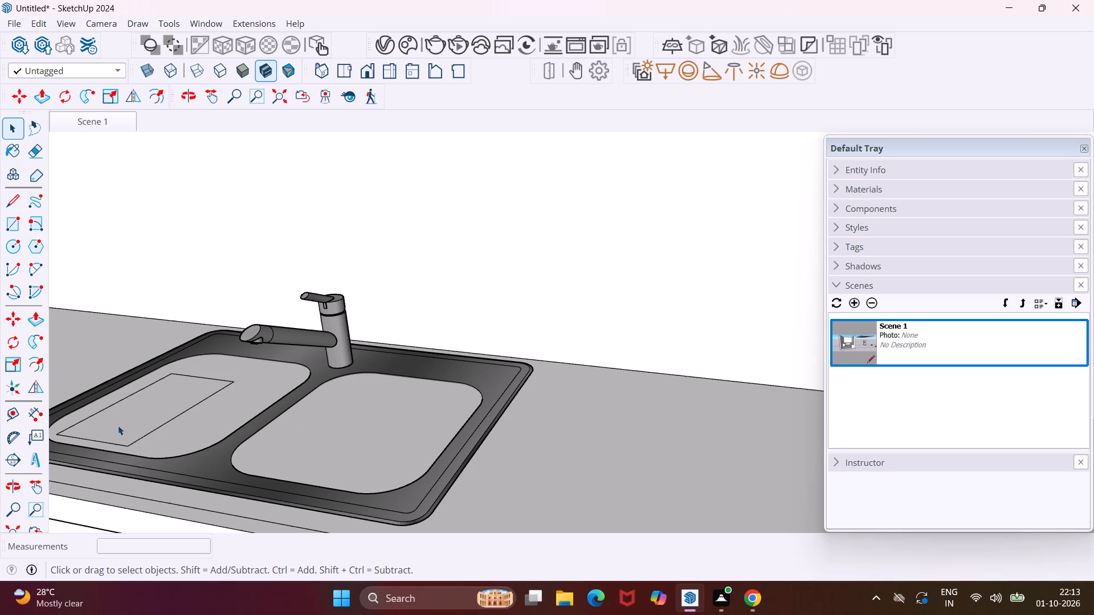
Draw a second rectangle on the countertop face inside the sink's right bowl opening.
left_click(19, 223)
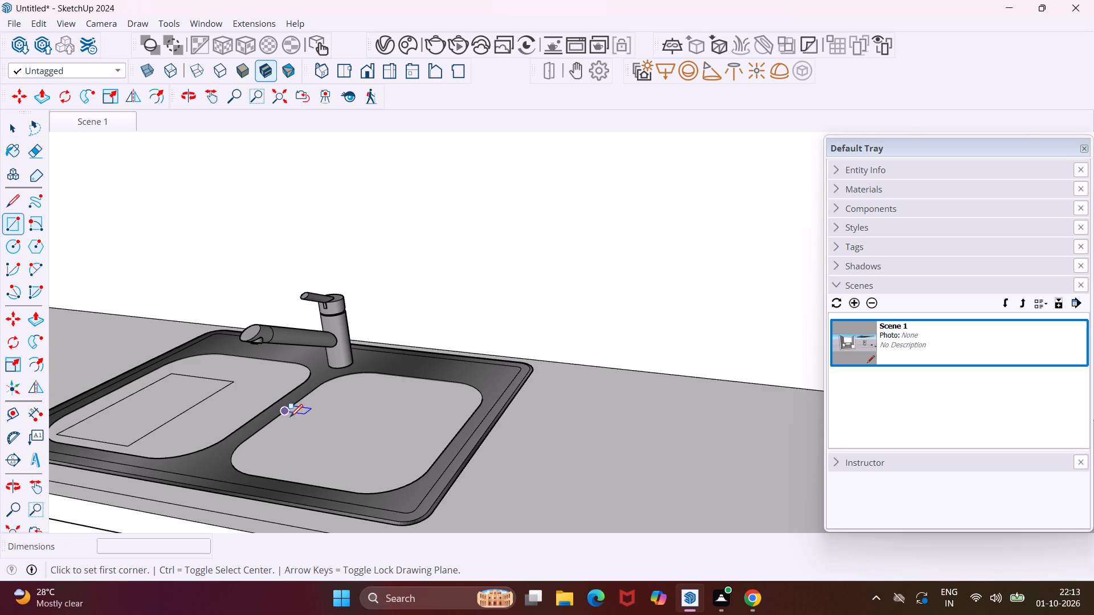
left_click(299, 460)
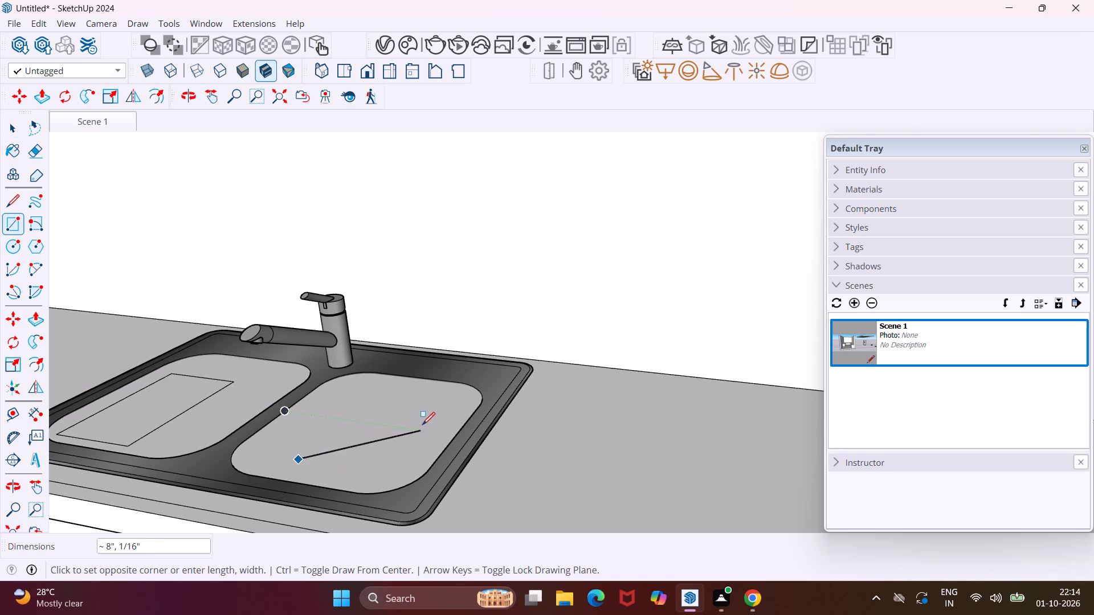
left_click(431, 407)
key("Escape")
key("space")
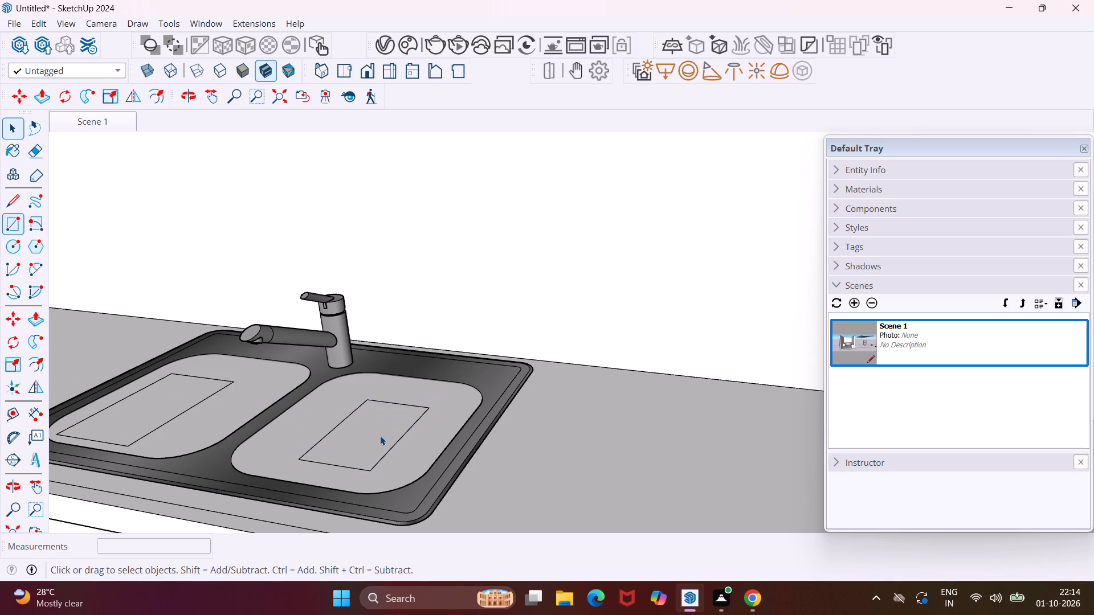
Push the rectangle inside the sink's right bowl opening down 1" into the countertop.
left_click(375, 436)
key("p")
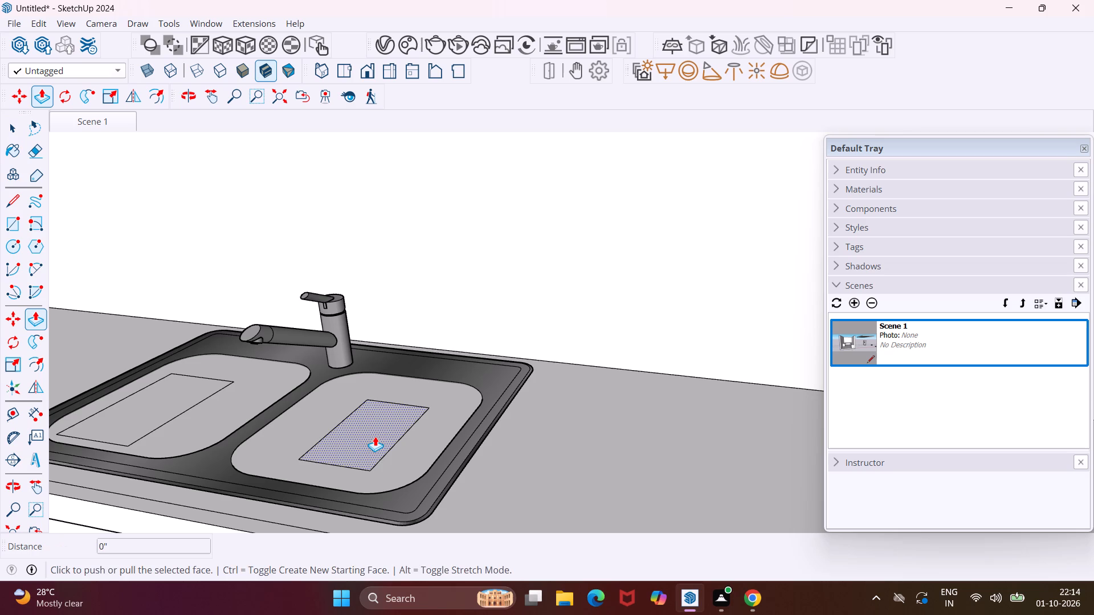
left_click(375, 436)
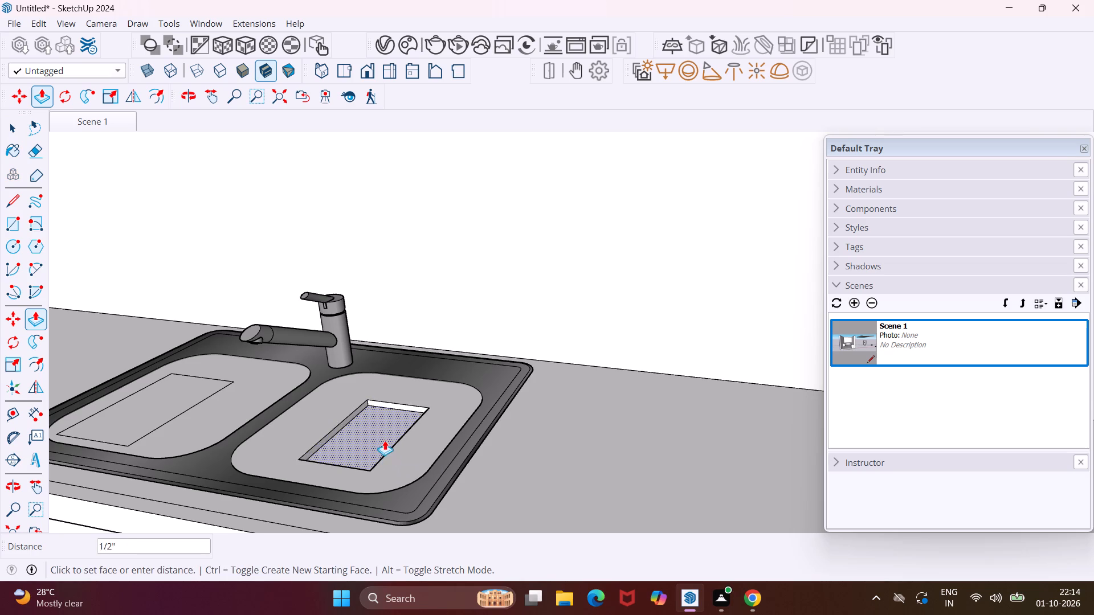
scroll(378, 437, "up", 11)
left_click(385, 466)
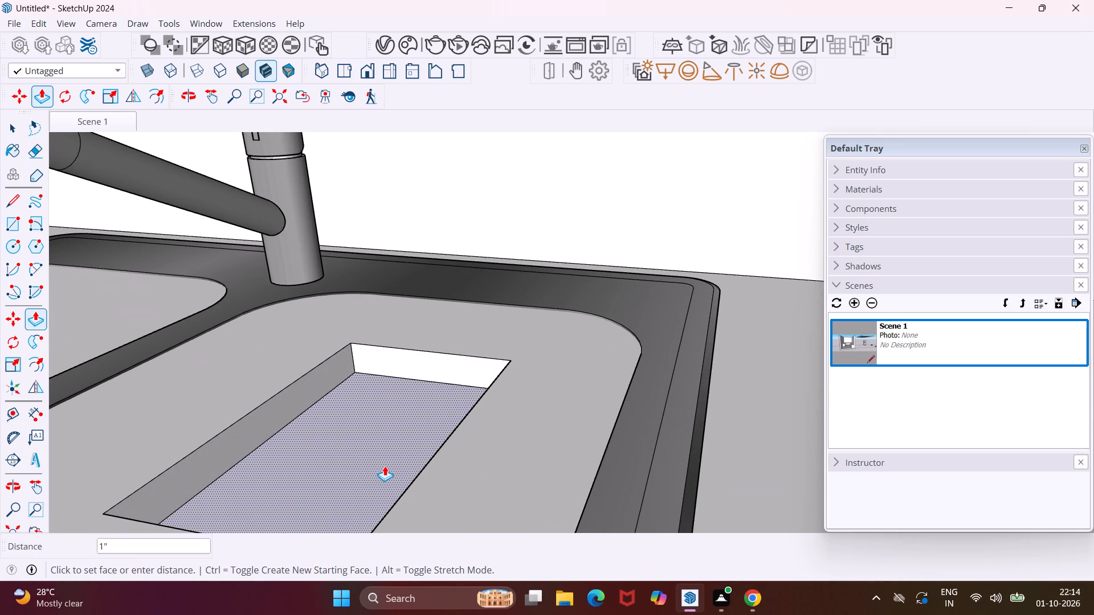
key("Escape")
key("space")
Push the right recess's side wall about 4 15/16" toward the divider between the two bowls.
left_click(292, 401)
key("p")
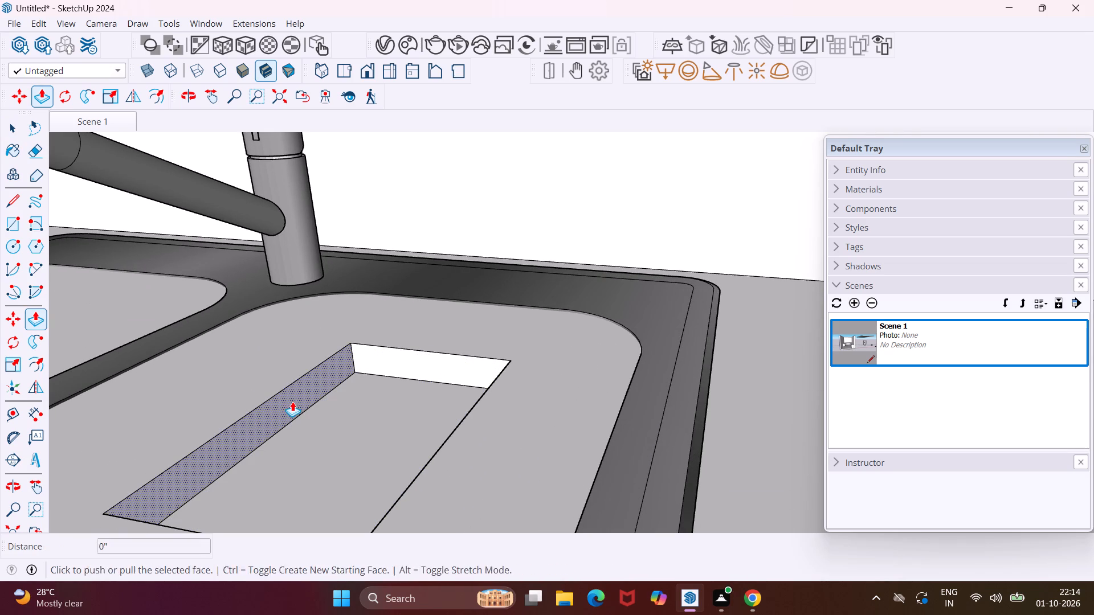
left_click(292, 401)
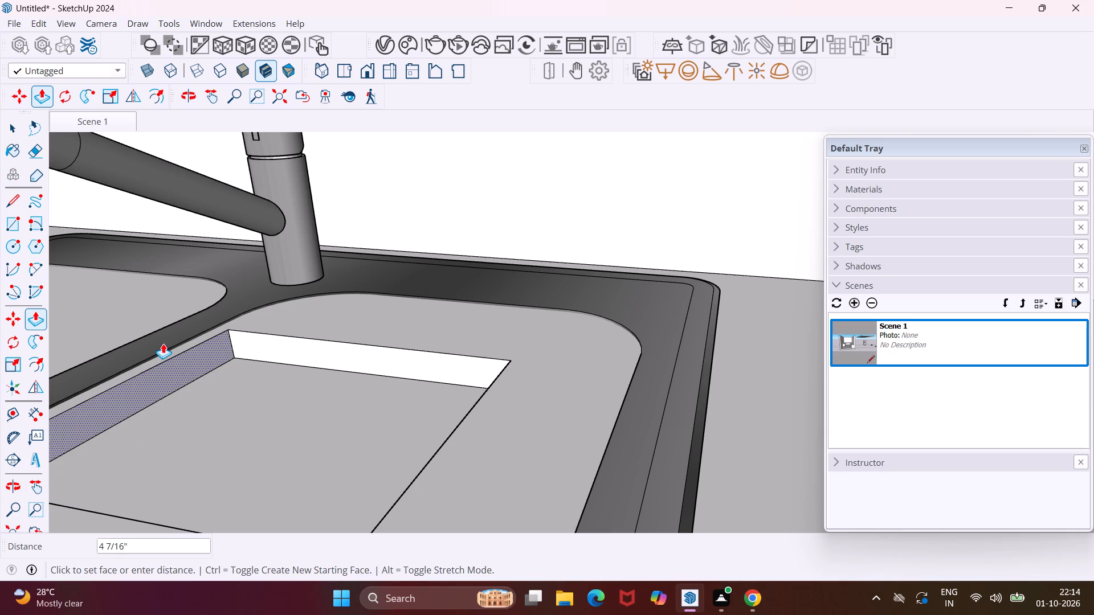
left_click(162, 347)
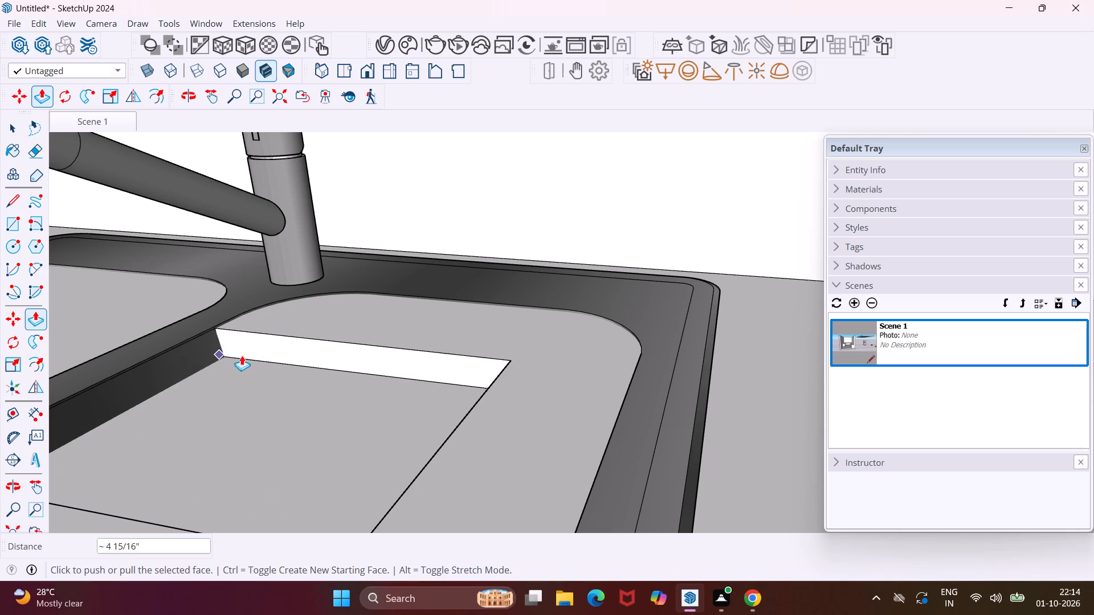
key("Escape")
key("space")
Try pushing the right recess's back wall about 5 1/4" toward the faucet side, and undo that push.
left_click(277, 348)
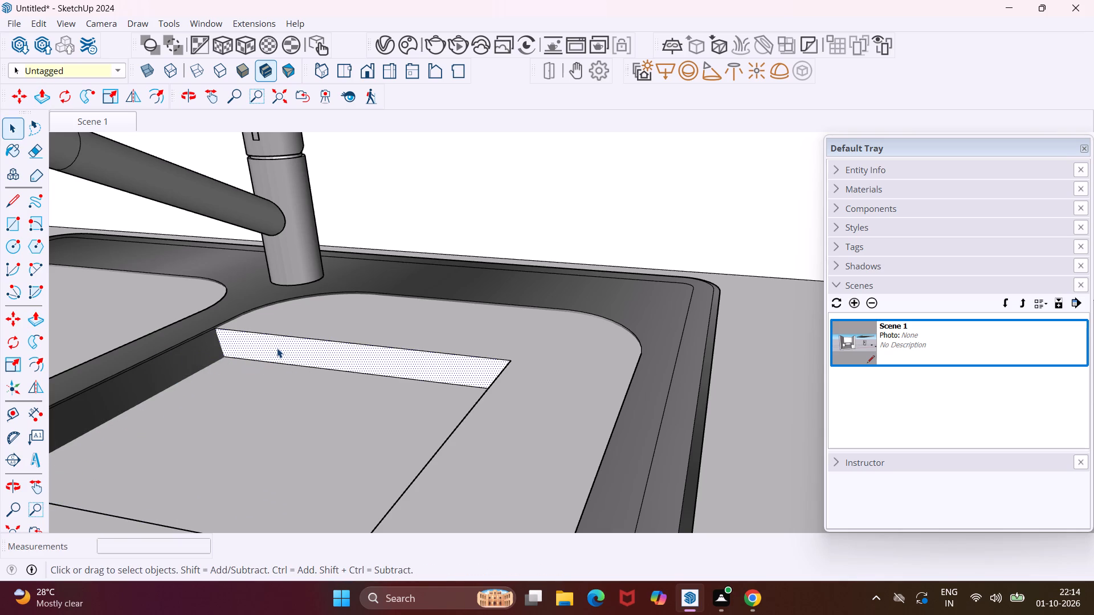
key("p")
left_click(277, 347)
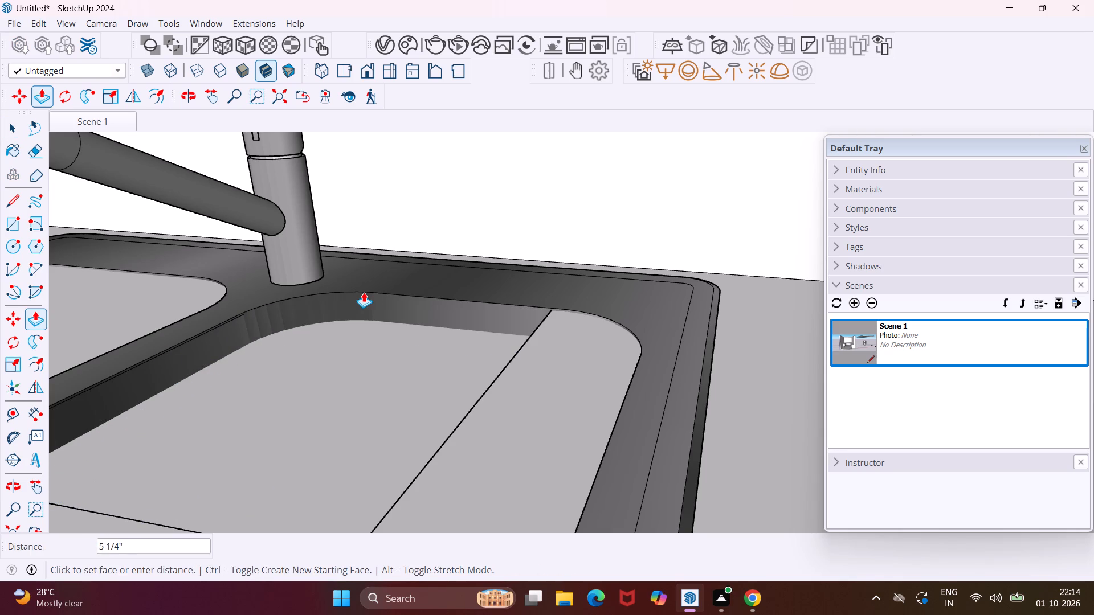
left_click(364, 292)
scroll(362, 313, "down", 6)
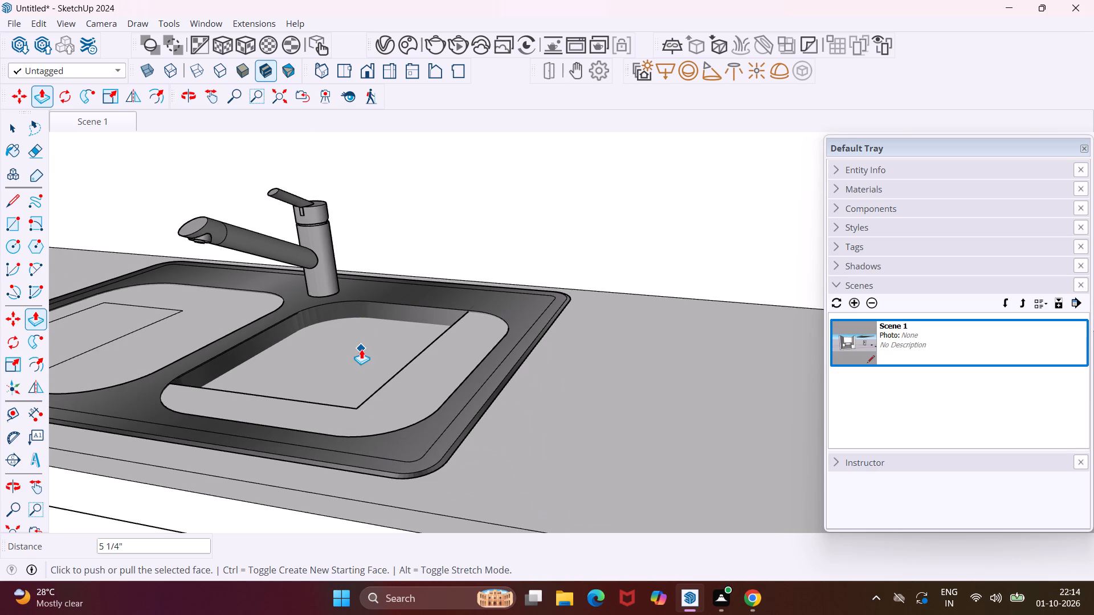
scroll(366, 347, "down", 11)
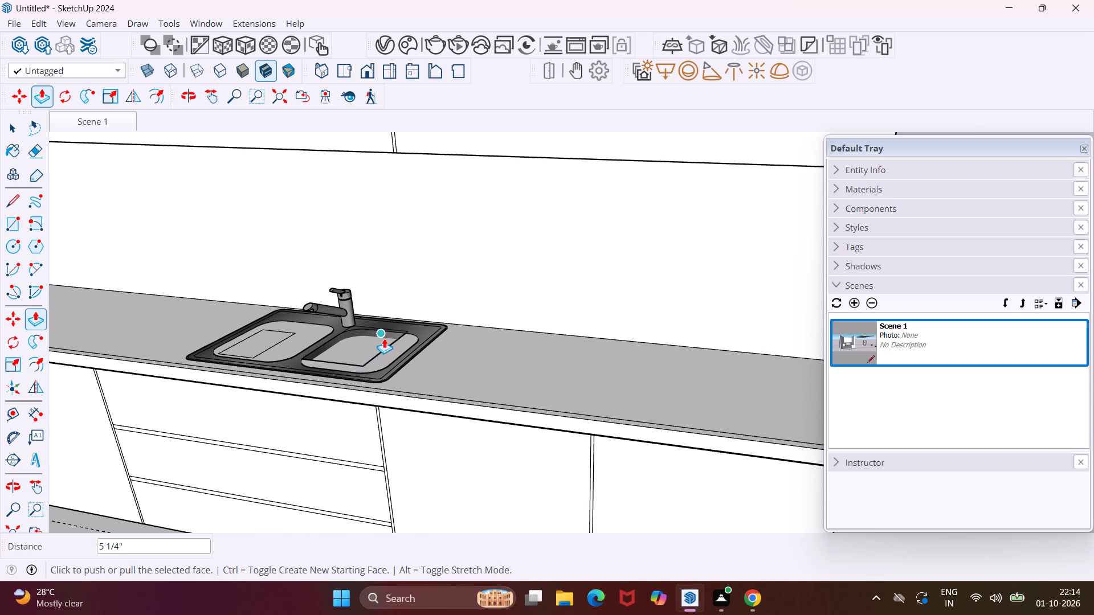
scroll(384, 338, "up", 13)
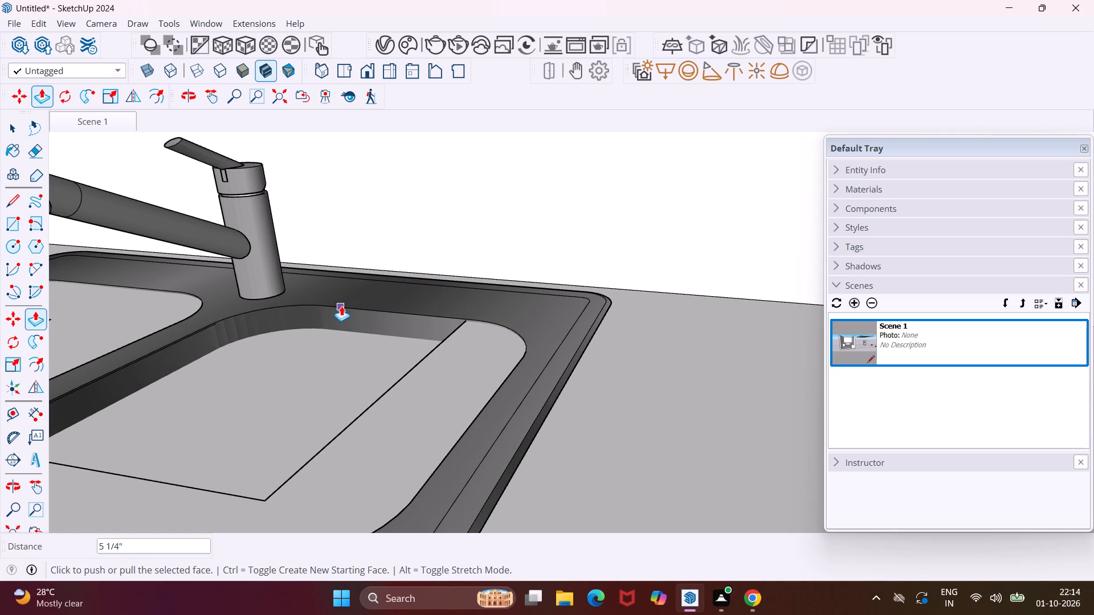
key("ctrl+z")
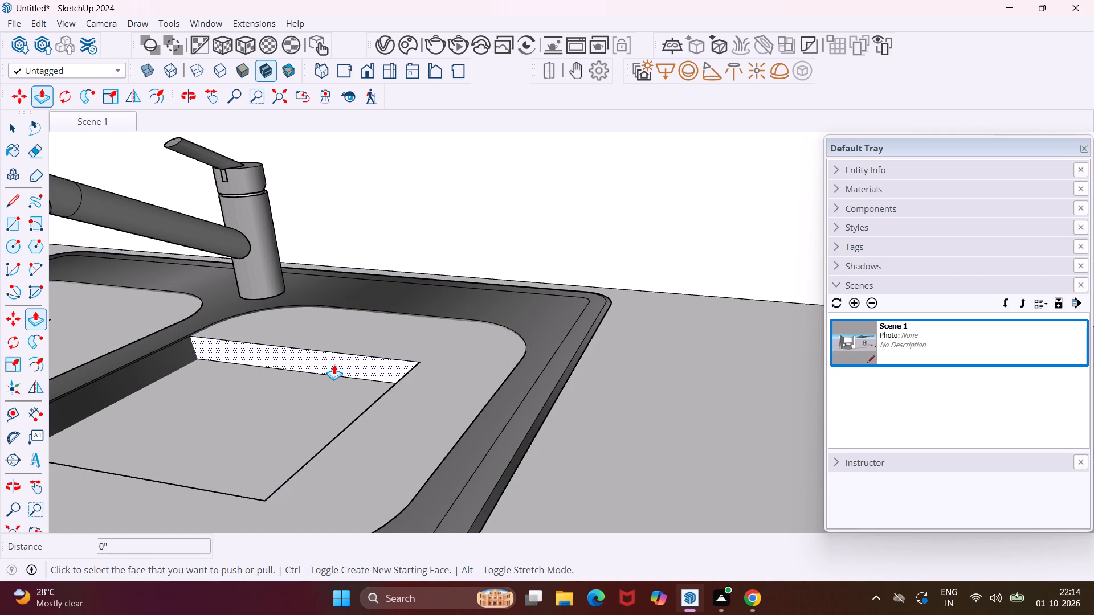
Push the right recess's back wall about 4 3/8" to the rear edge of the bowl opening.
left_click(330, 364)
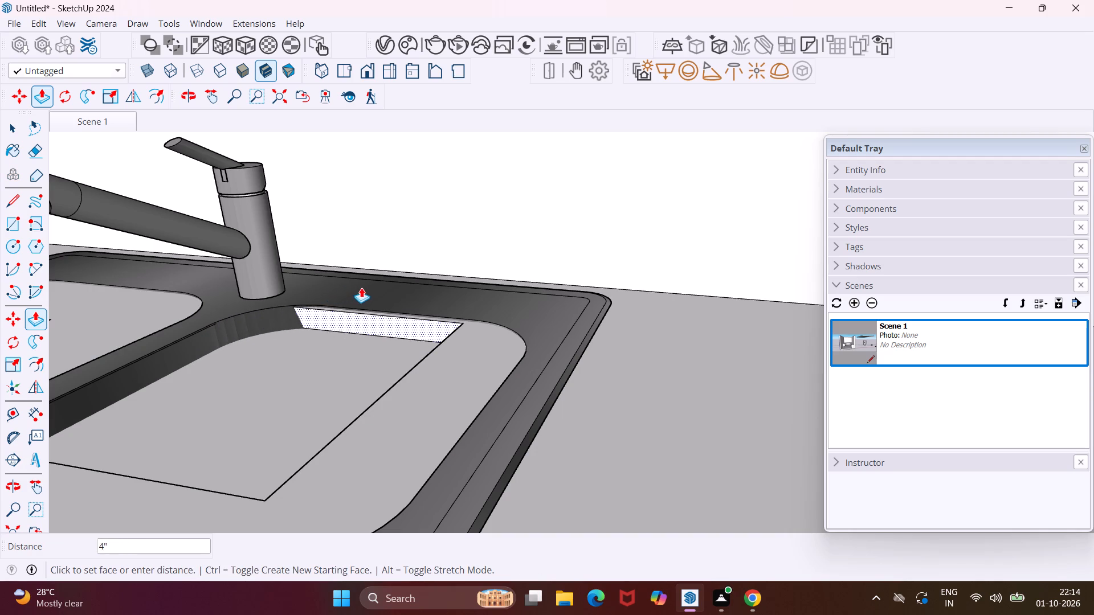
scroll(337, 290, "up", 5)
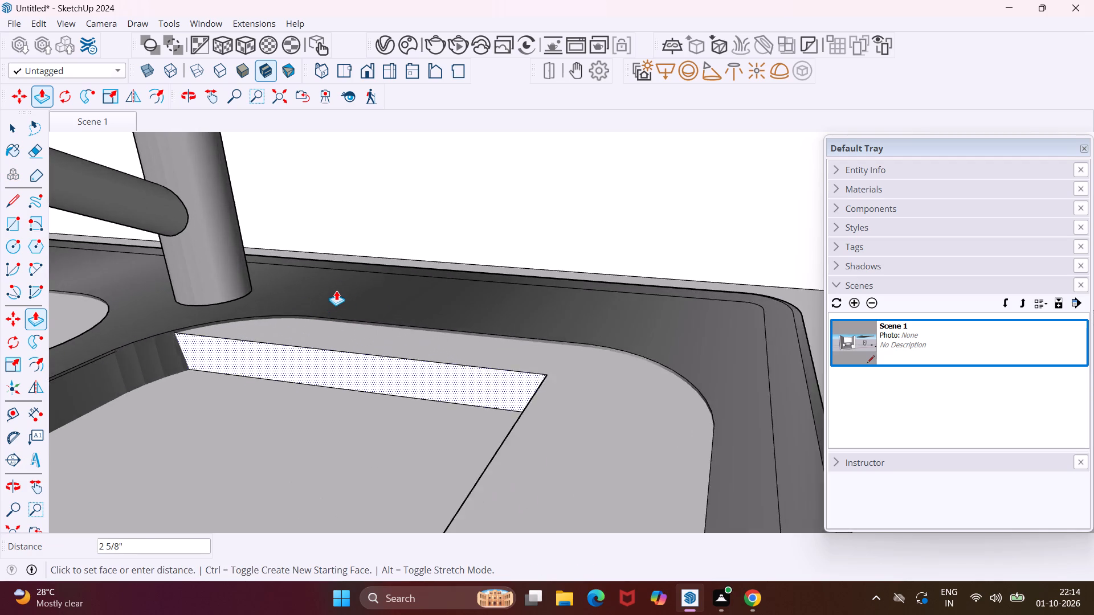
scroll(336, 290, "up", 4)
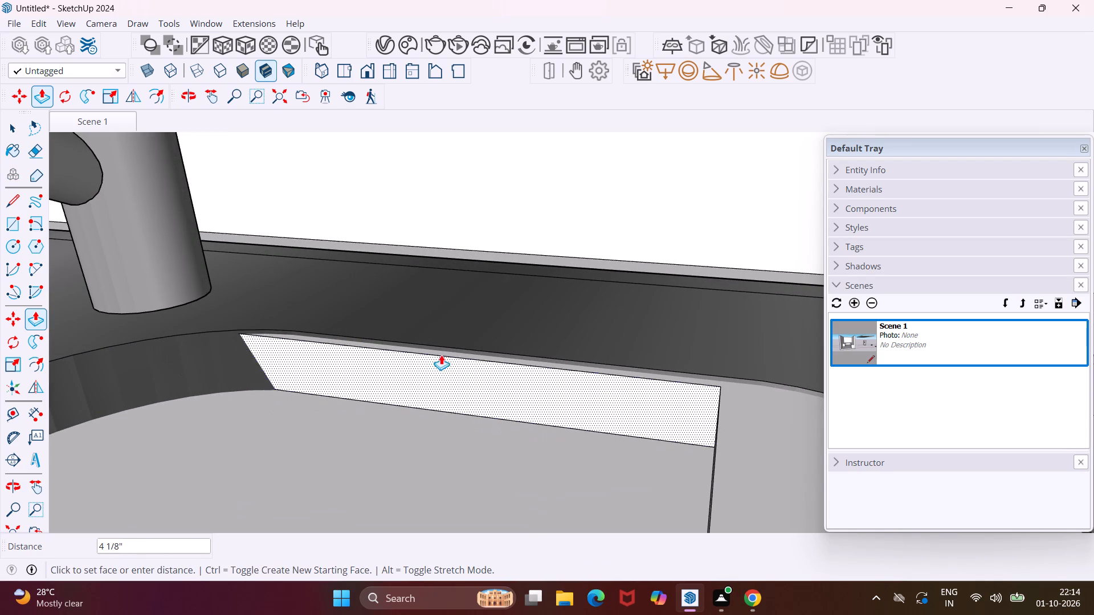
left_click(449, 354)
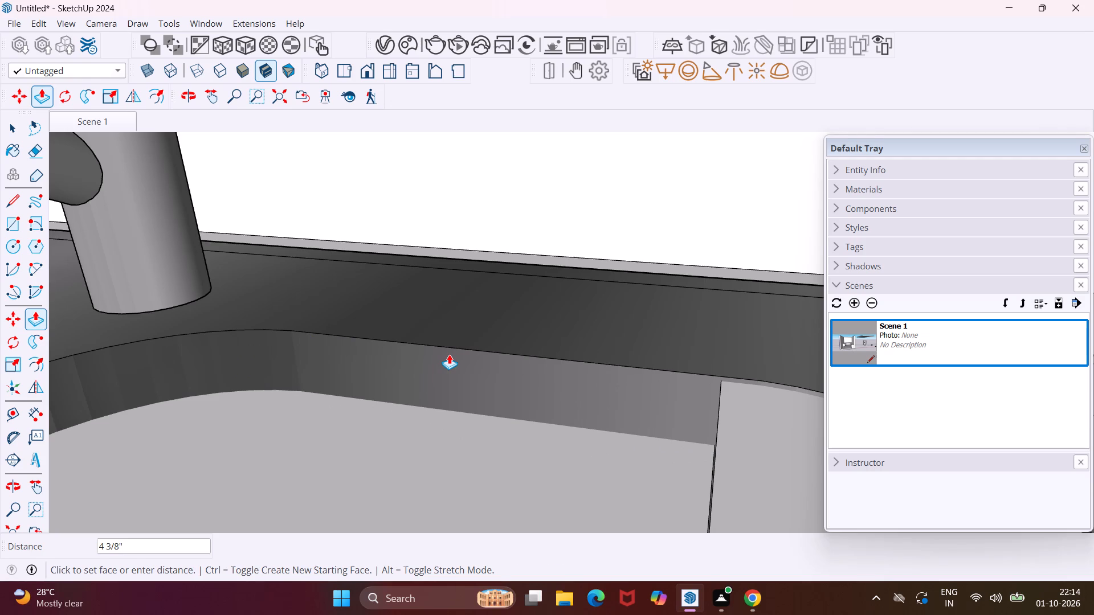
scroll(378, 370, "down", 19)
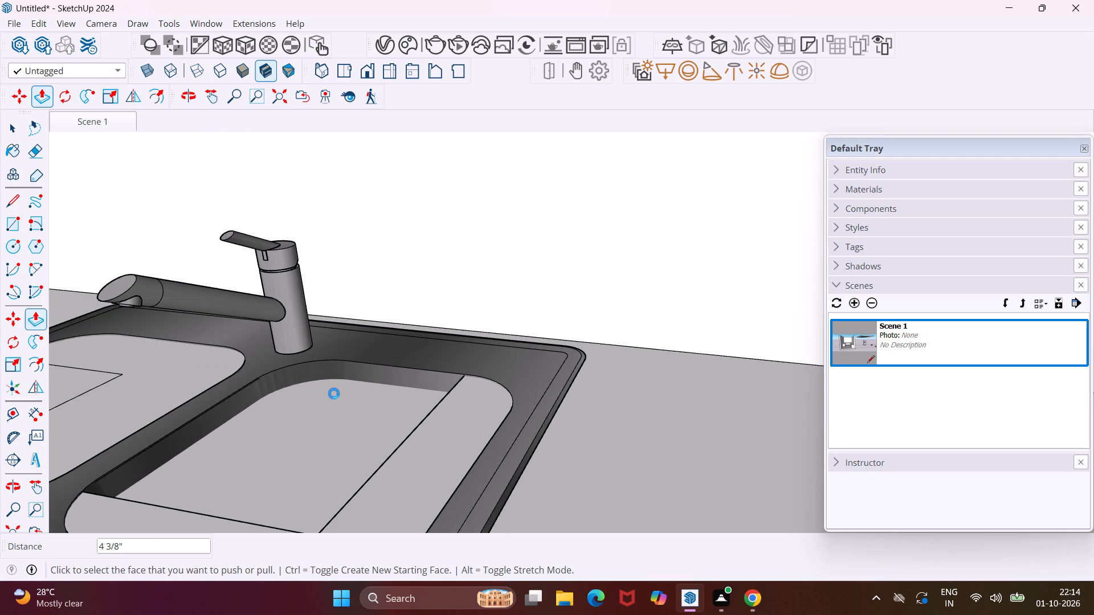
scroll(334, 393, "down", 5)
Push the right recess's outer side wall about 3 9/16" to the outer edge of the bowl opening.
middle_click_drag(350, 393, 515, 423)
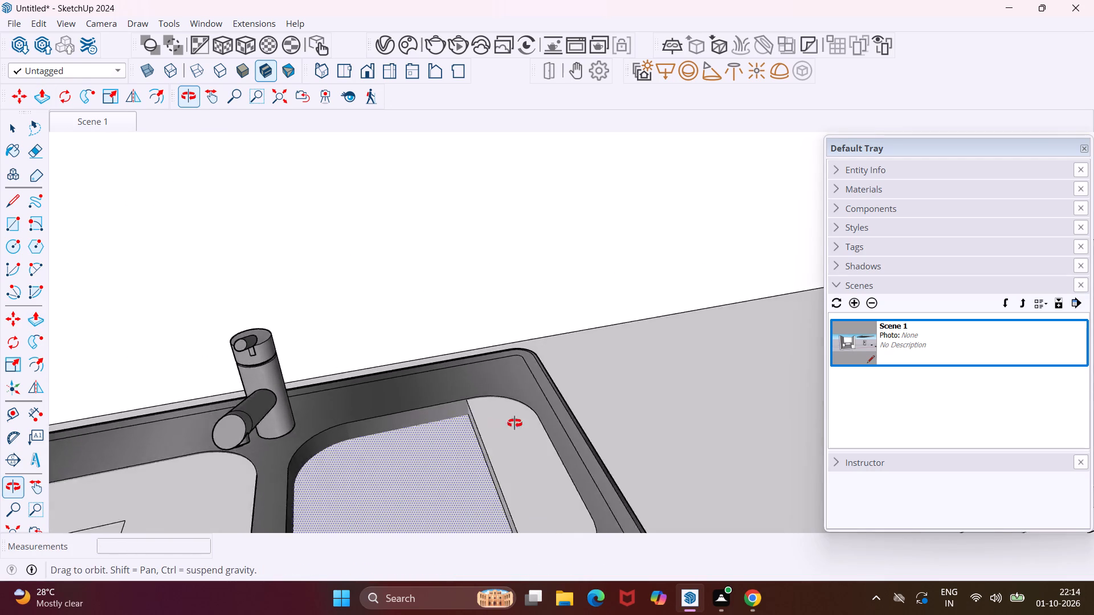
middle_click_drag(515, 423, 624, 373)
scroll(536, 473, "up", 8)
left_click(531, 464)
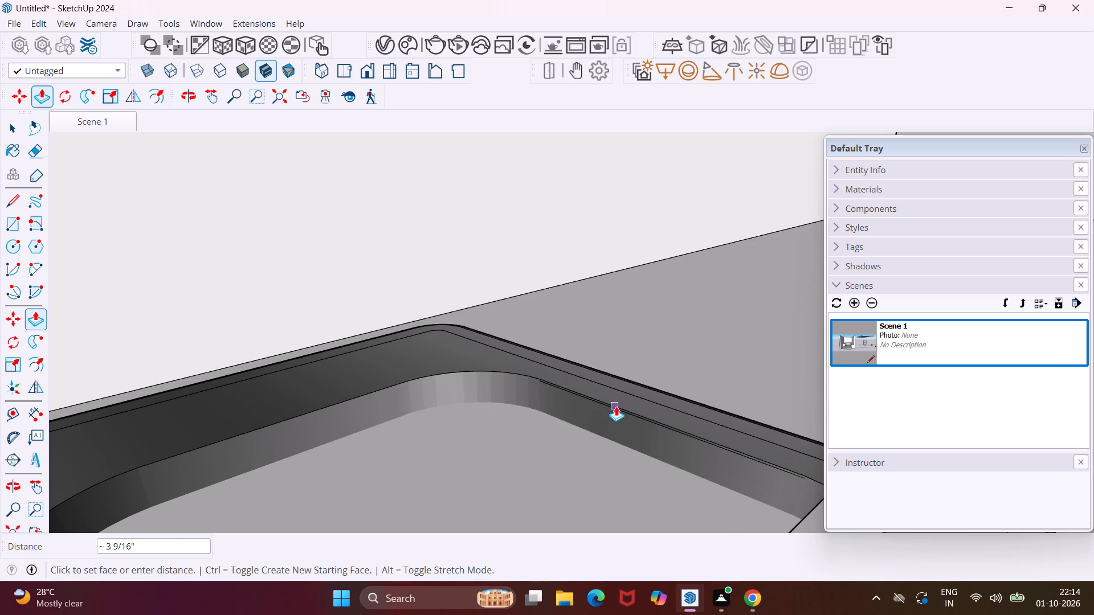
left_click(618, 403)
scroll(548, 381, "down", 10)
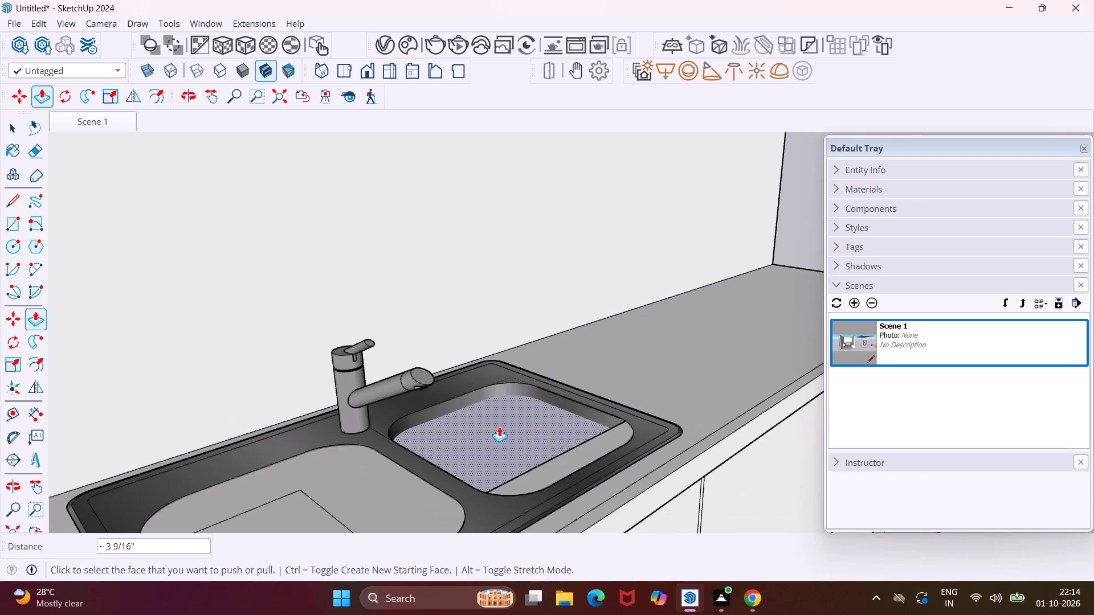
Push the right recess's floor down a further 1" to cut through the countertop above the bowl.
middle_click_drag(493, 435, 597, 456)
scroll(601, 453, "up", 9)
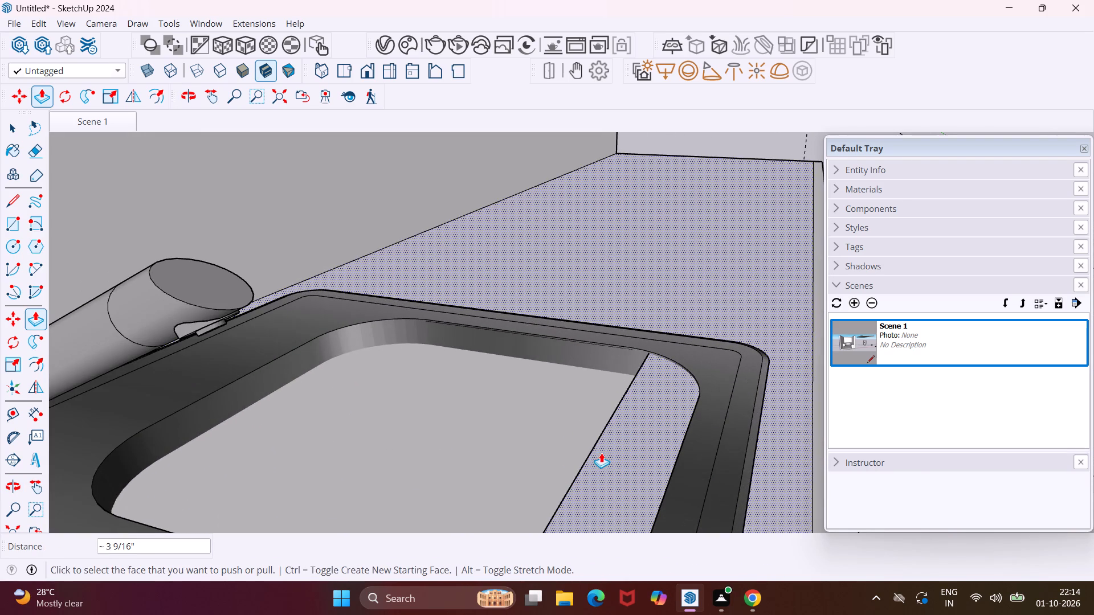
left_click(546, 427)
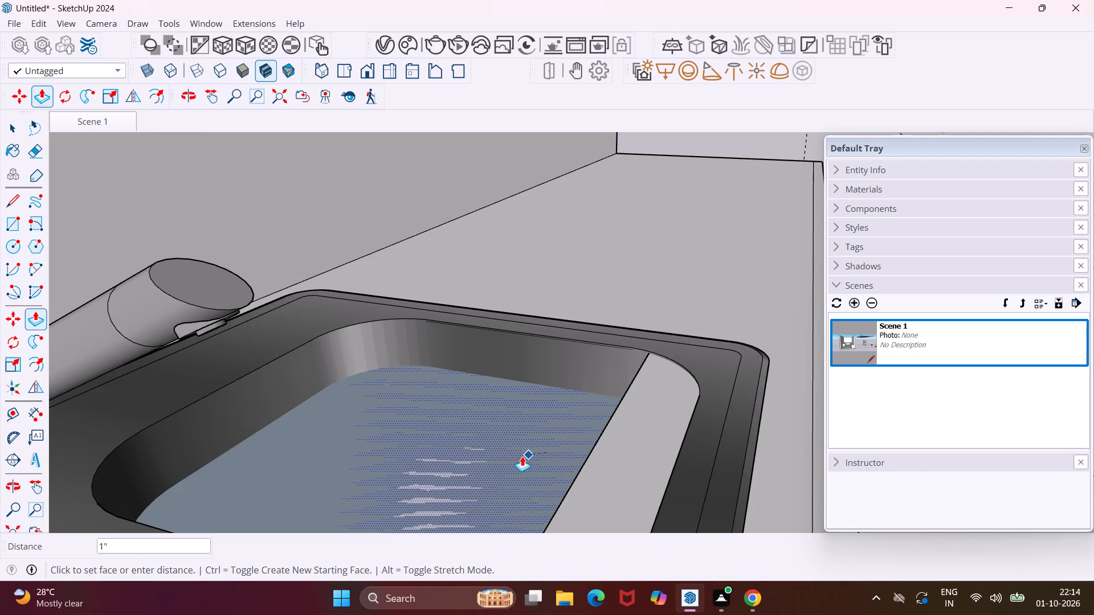
scroll(442, 466, "up", 7)
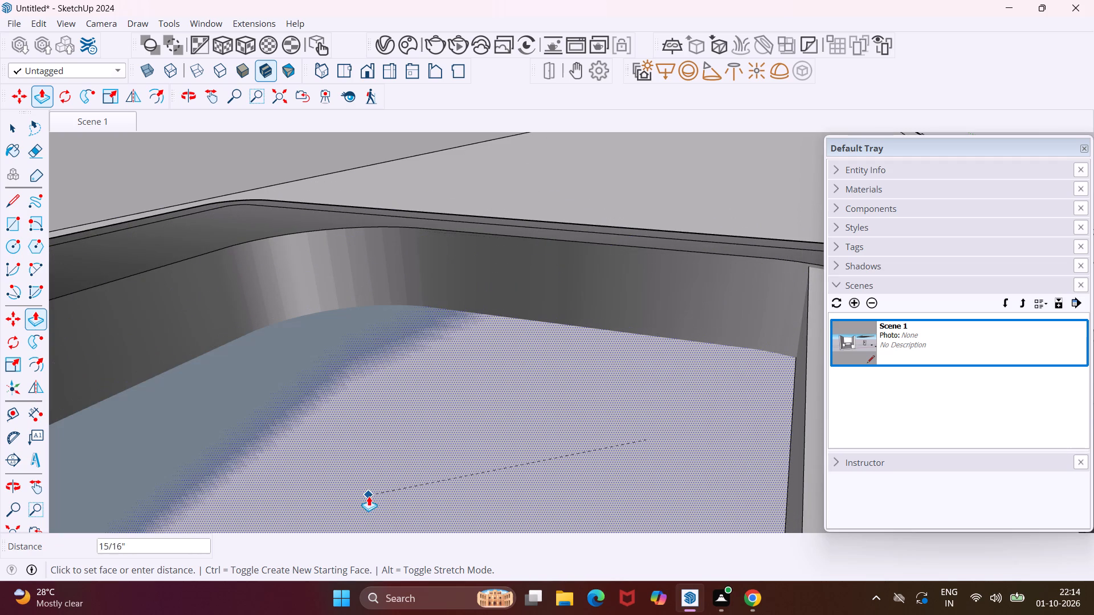
left_click(370, 499)
scroll(357, 468, "down", 4)
middle_click_drag(356, 473, 479, 476)
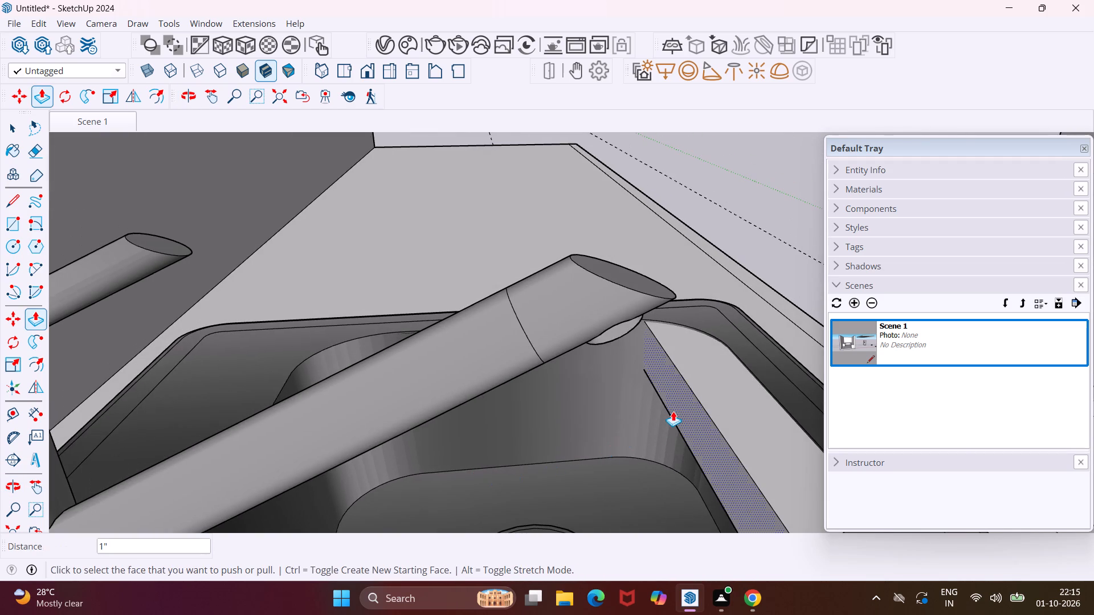
Push the right cut-out's front wall about 2 5/8" to the front edge of the bowl opening.
scroll(673, 411, "up", 4)
left_click(673, 410)
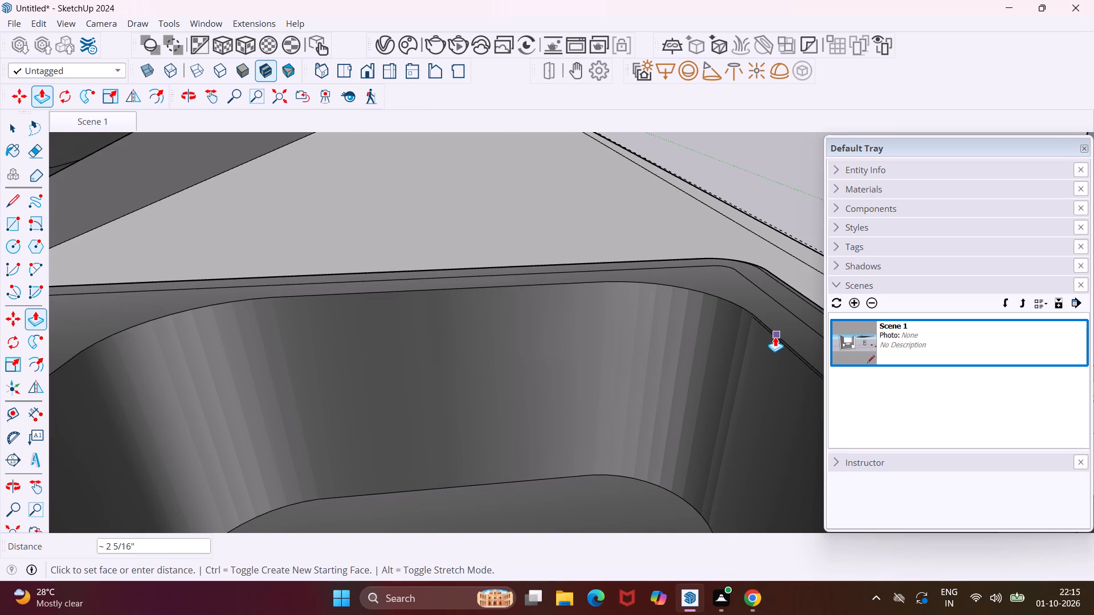
left_click(777, 348)
scroll(659, 323, "down", 4)
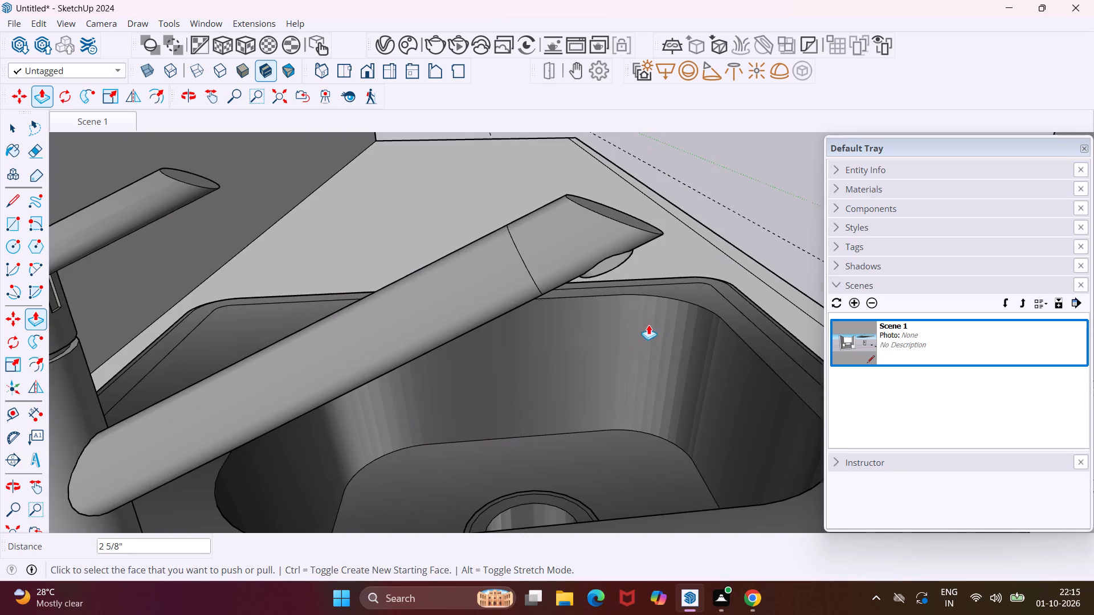
Push the rectangle inside the sink's left bowl opening down about 3 1/4" into the countertop.
middle_click_drag(636, 330, 166, 400)
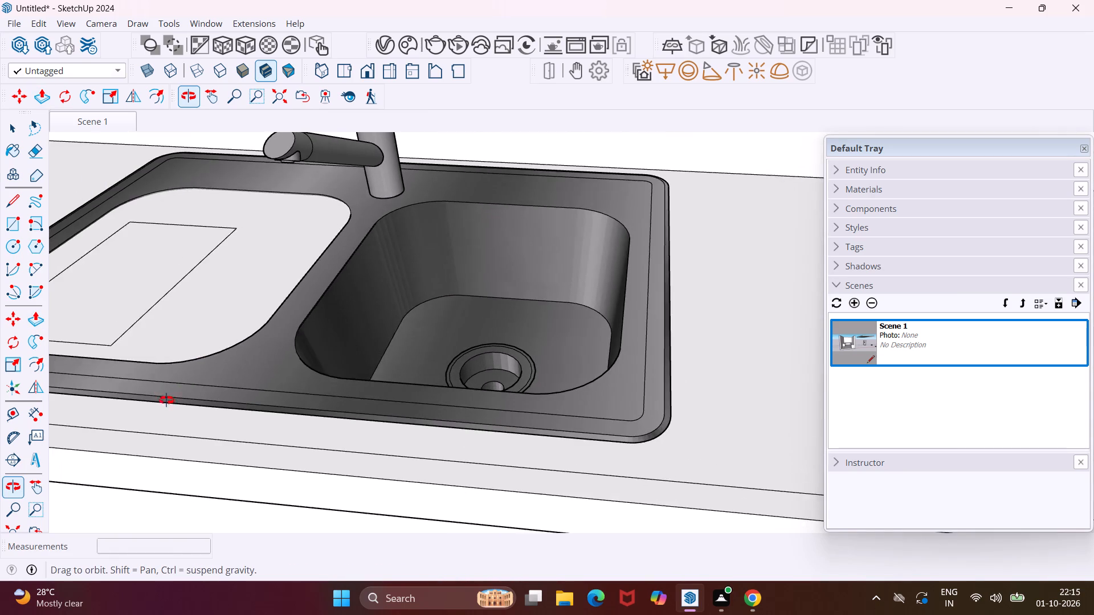
middle_click_drag(166, 400, 160, 397)
left_click(146, 284)
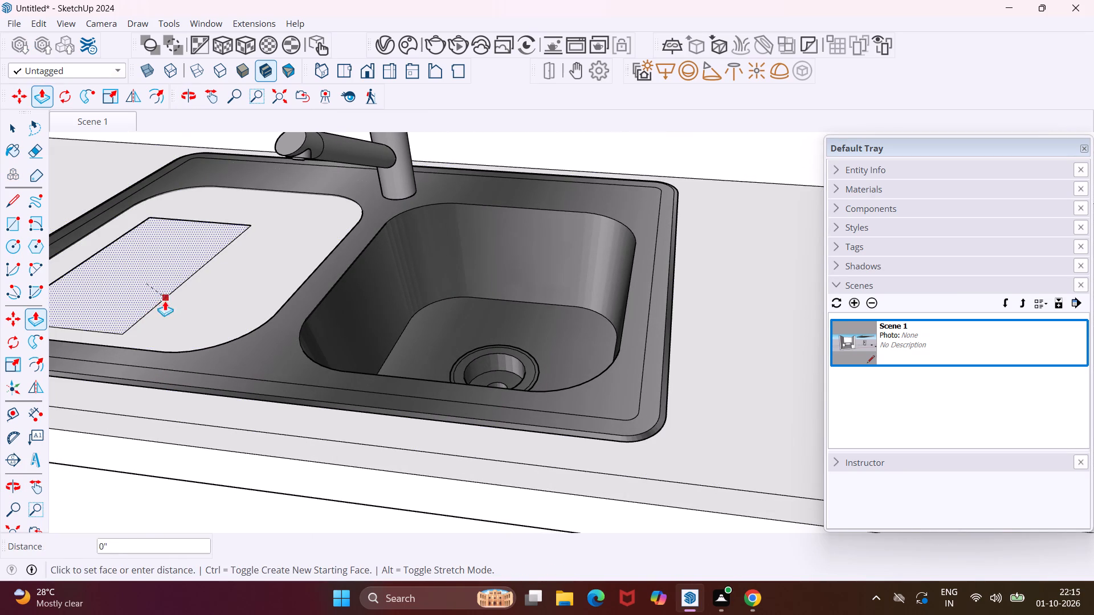
left_click(187, 341)
Widen the left recess to the bowl edges: push out its outer side wall, back wall about 5 9/16" and divider-side wall about 6 1/8".
left_click(148, 243)
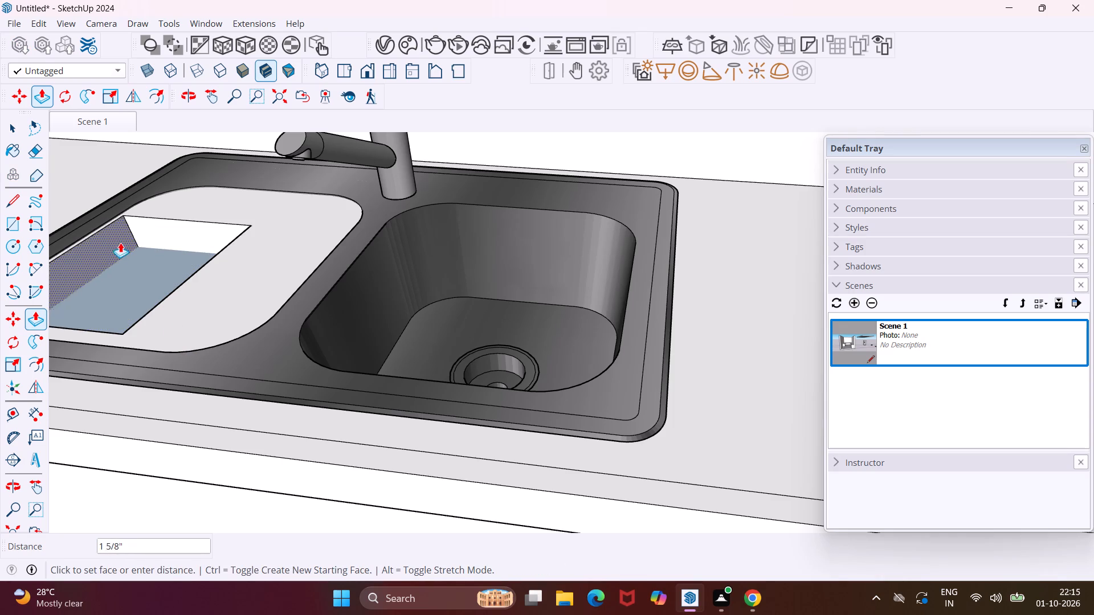
left_click(107, 224)
left_click(146, 227)
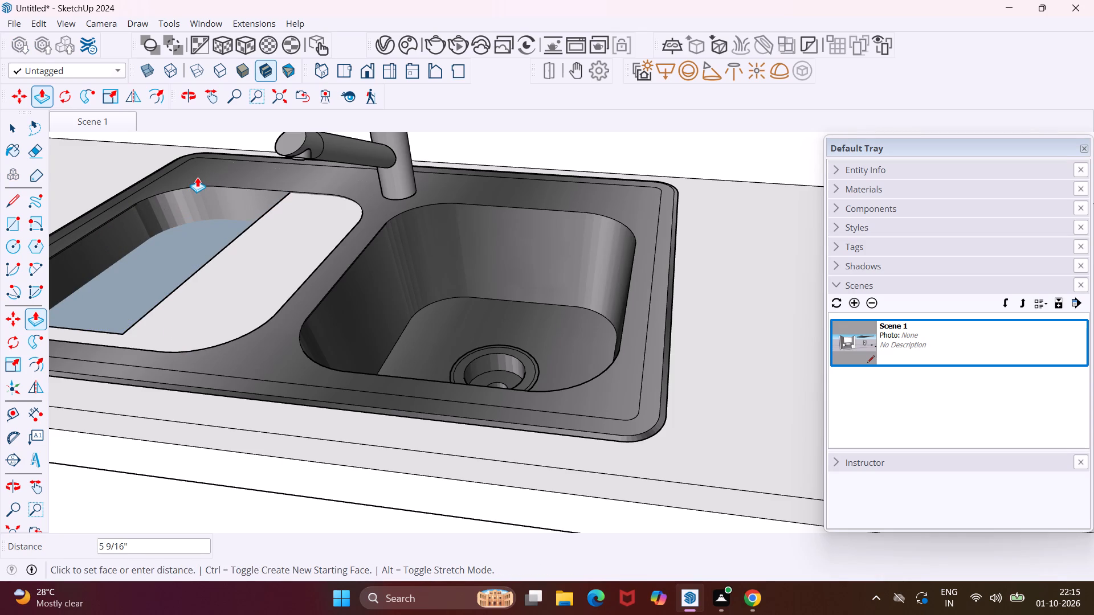
left_click(197, 177)
middle_click_drag(224, 213, 456, 206)
scroll(337, 432, "up", 6)
left_click(337, 432)
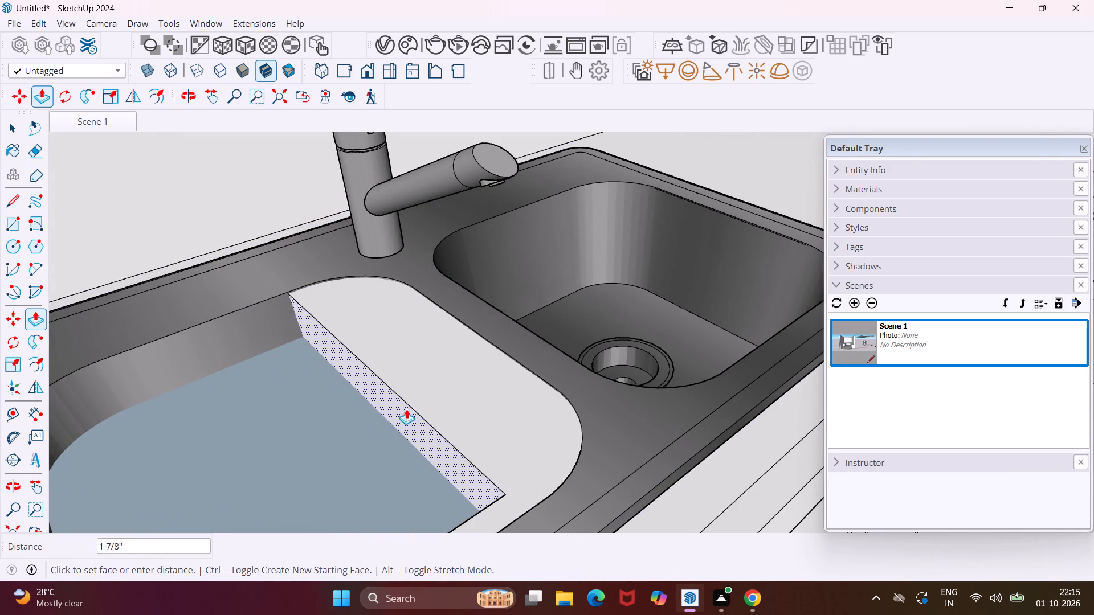
left_click(487, 356)
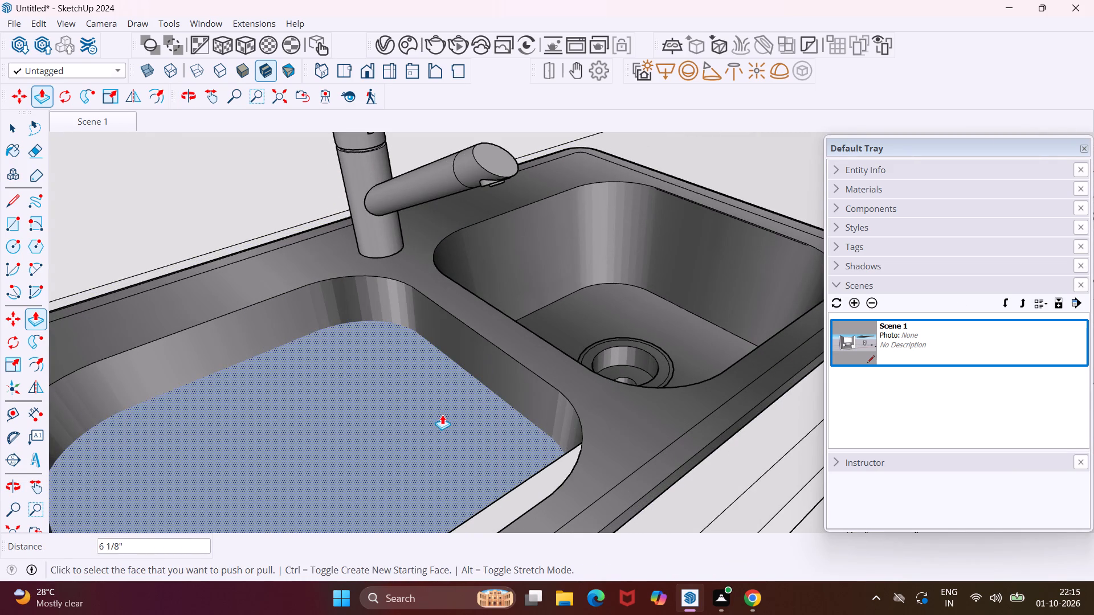
Push the left recess's floor down by 1 11/16", 2 1/4" and 1/8" to clear the countertop from the bowl.
left_click(442, 415)
left_click(409, 486)
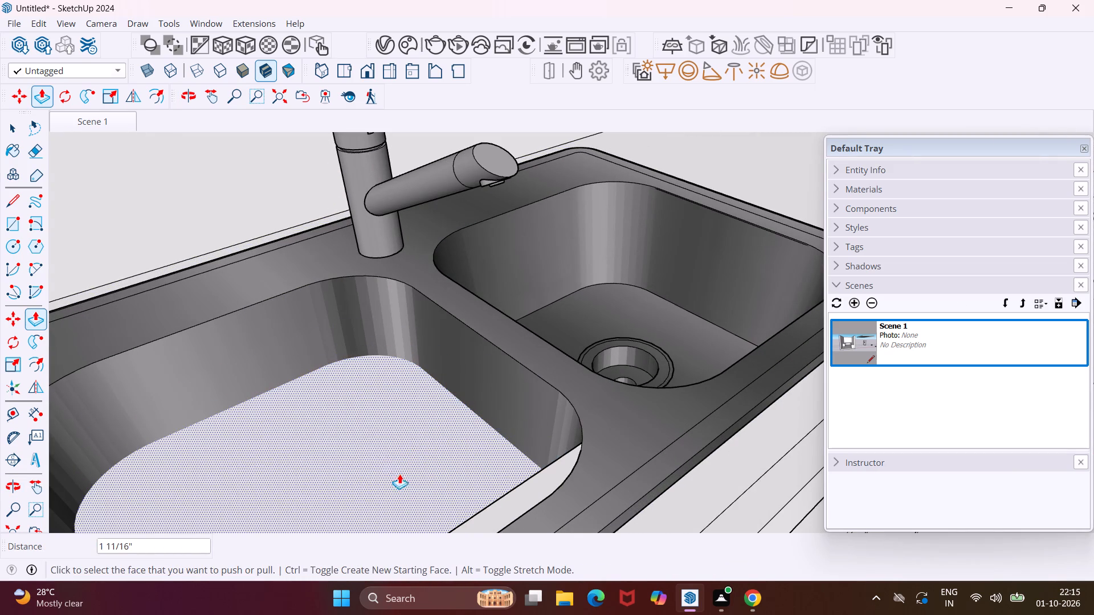
left_click(369, 444)
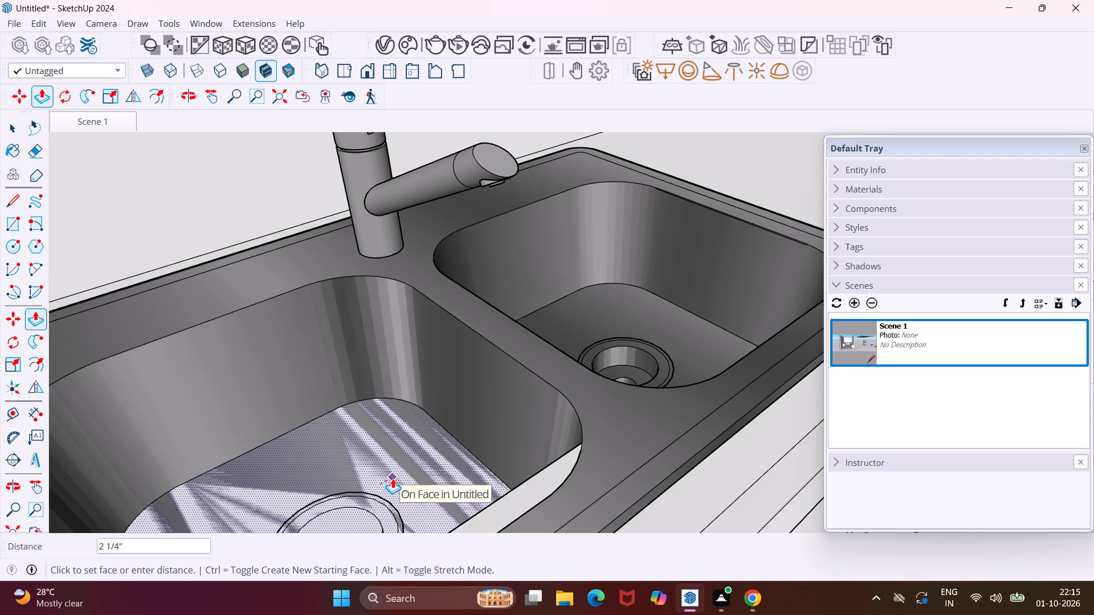
left_click(393, 479)
scroll(405, 462, "down", 2)
left_click(404, 462)
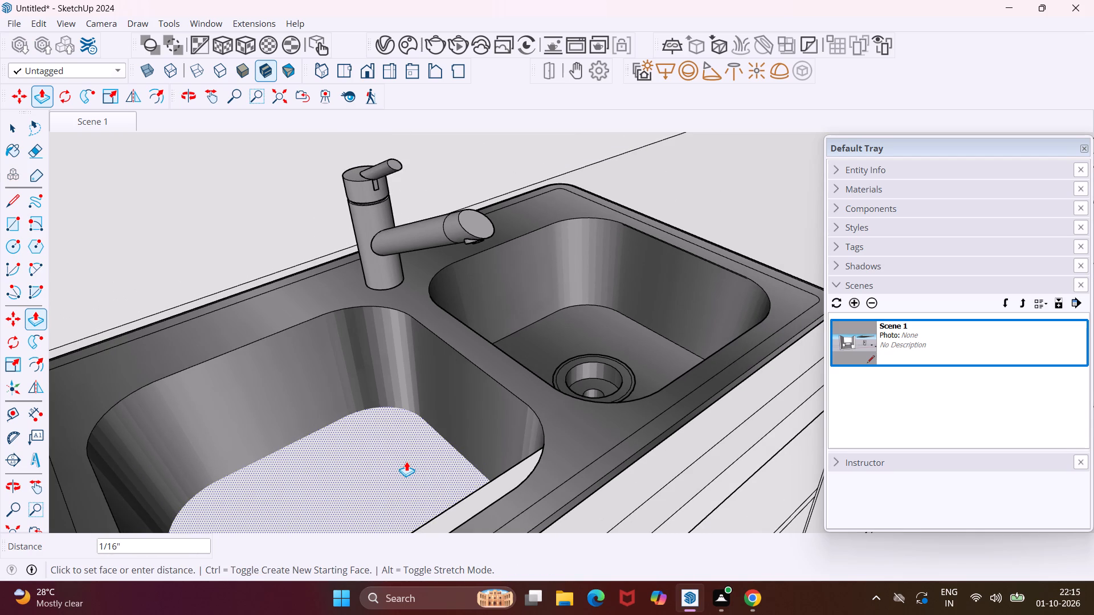
left_click(406, 464)
Push the left cut-out's front wall out 1 11/16" and its remaining lower strip about 1/2" to clear the bowl's front edge.
middle_click_drag(391, 449, 509, 423)
scroll(565, 445, "up", 3)
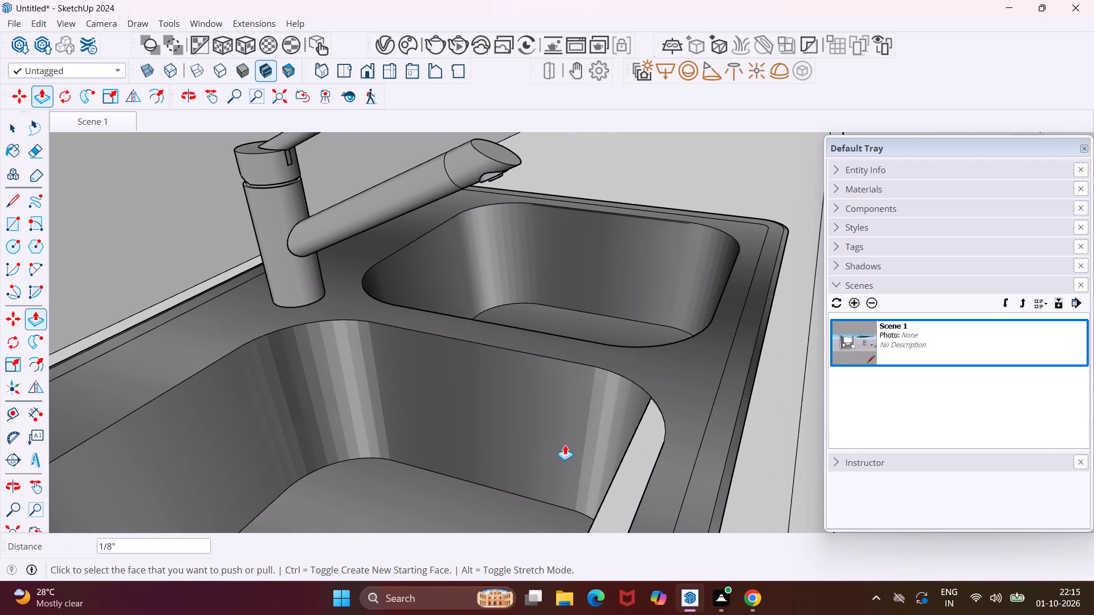
middle_click_drag(565, 445, 681, 428)
left_click(693, 432)
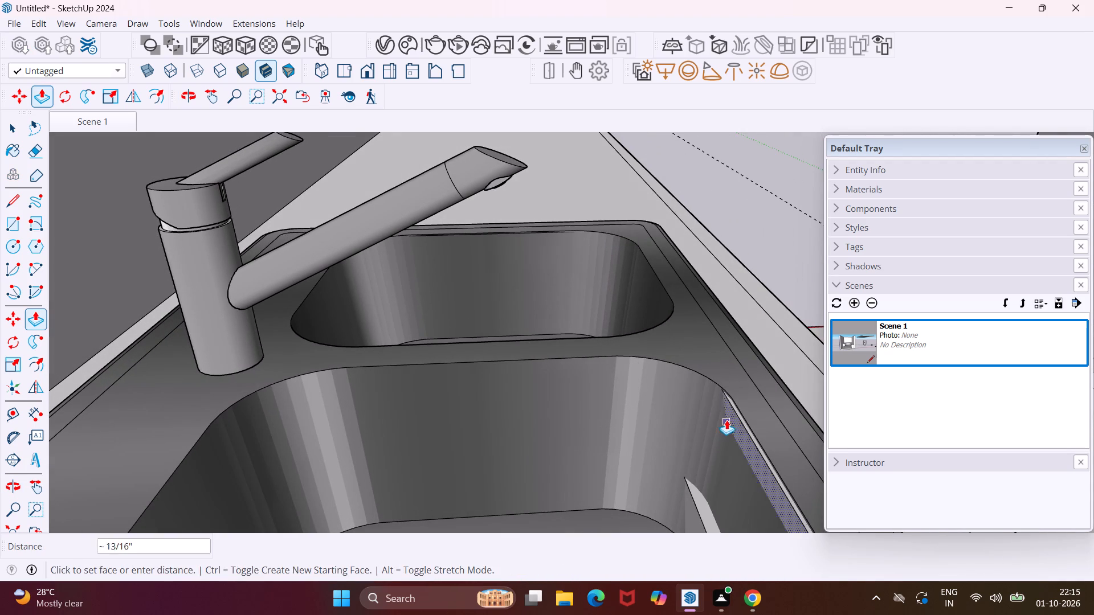
left_click(742, 405)
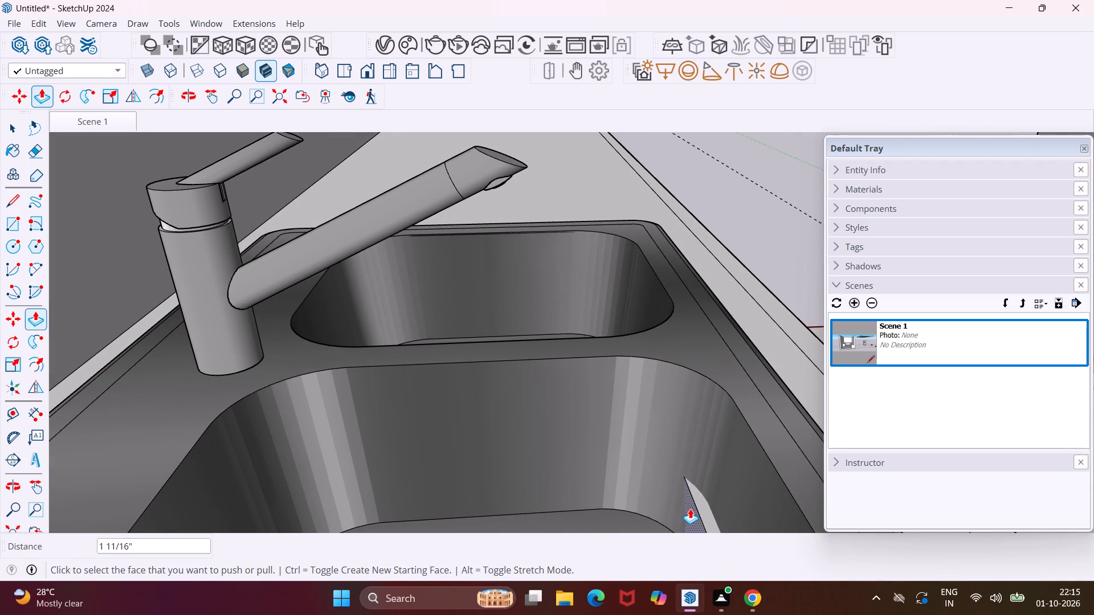
left_click(691, 508)
left_click(713, 494)
middle_click_drag(637, 370, 402, 411)
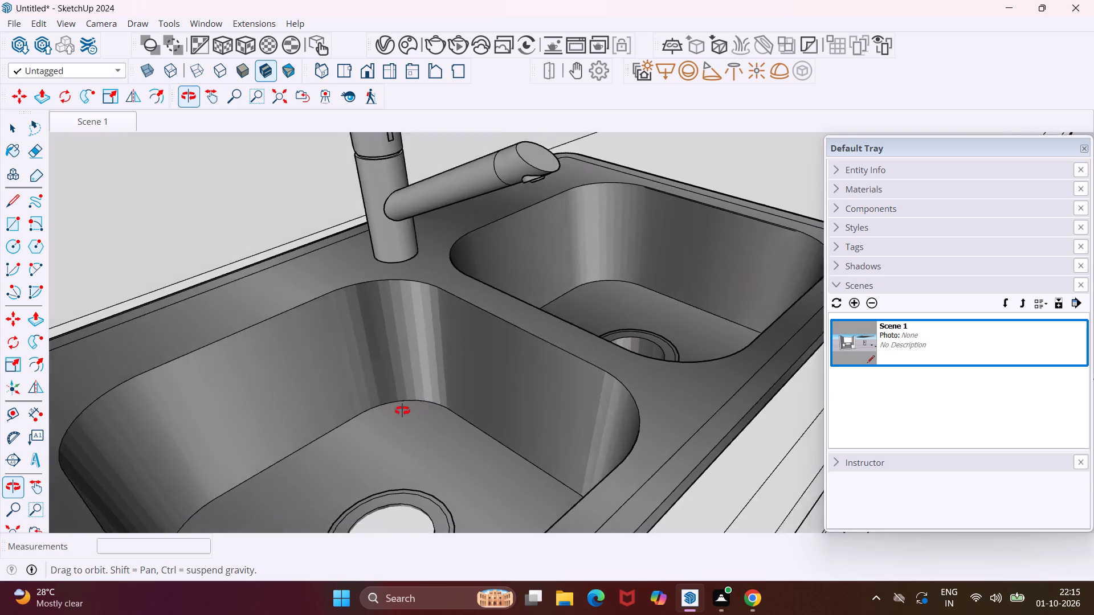
middle_click_drag(402, 411, 271, 427)
scroll(269, 427, "down", 9)
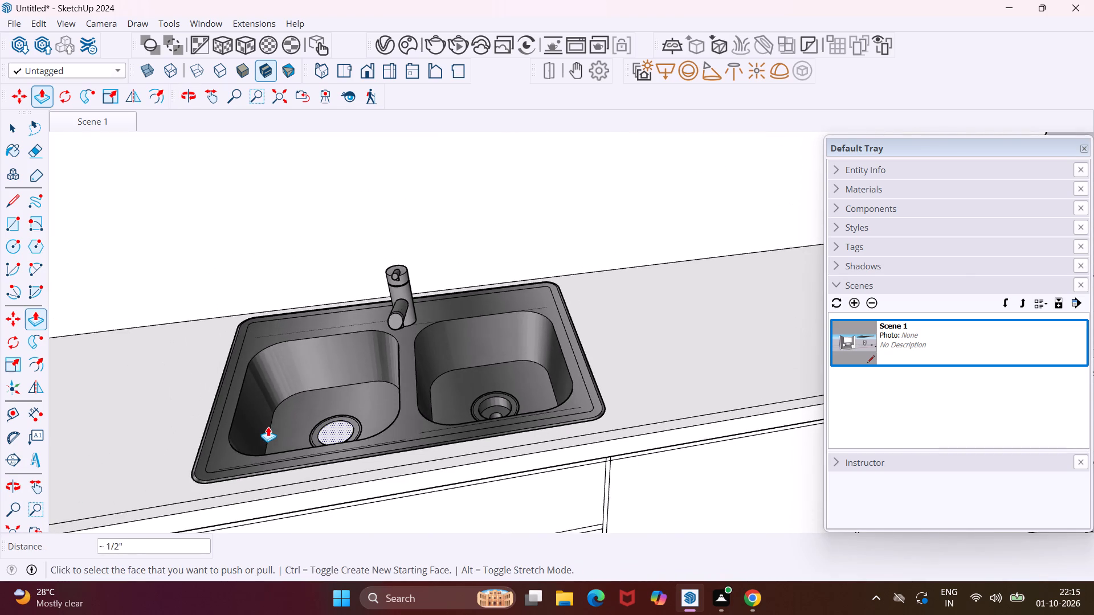
middle_click_drag(268, 427, 132, 407)
scroll(238, 393, "down", 5)
scroll(256, 310, "down", 4)
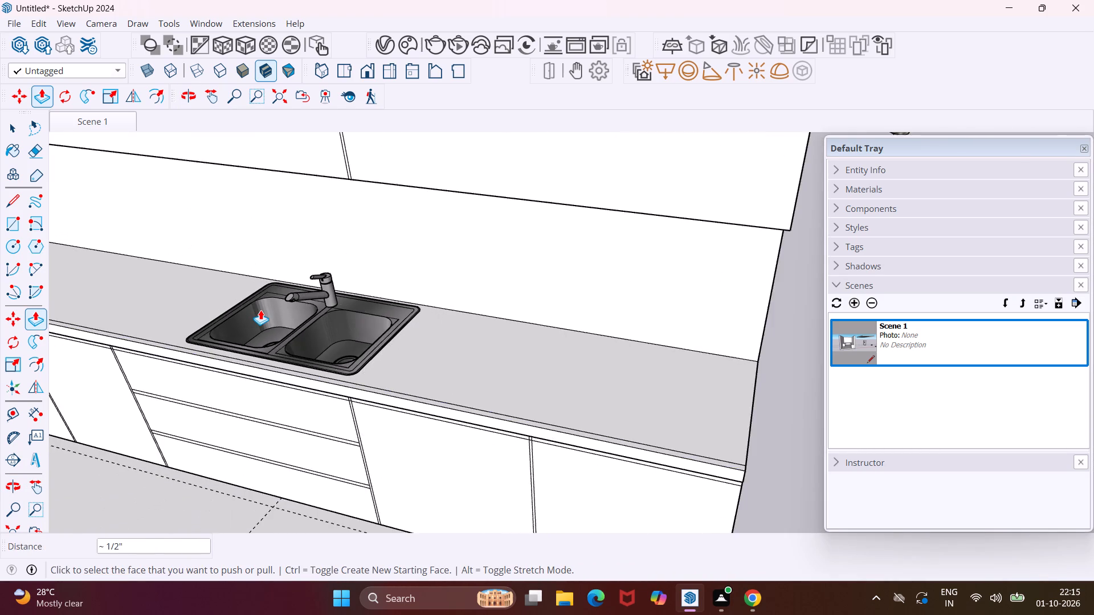
scroll(260, 310, "down", 8)
middle_click_drag(258, 310, 138, 306)
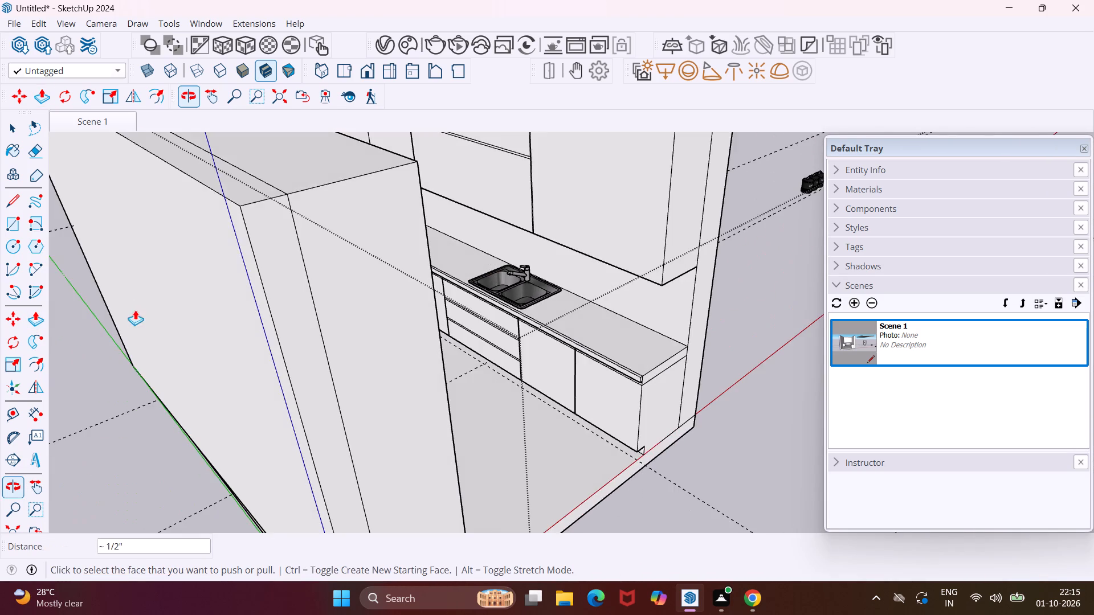
scroll(123, 346, "down", 8)
key("Escape")
key("space")
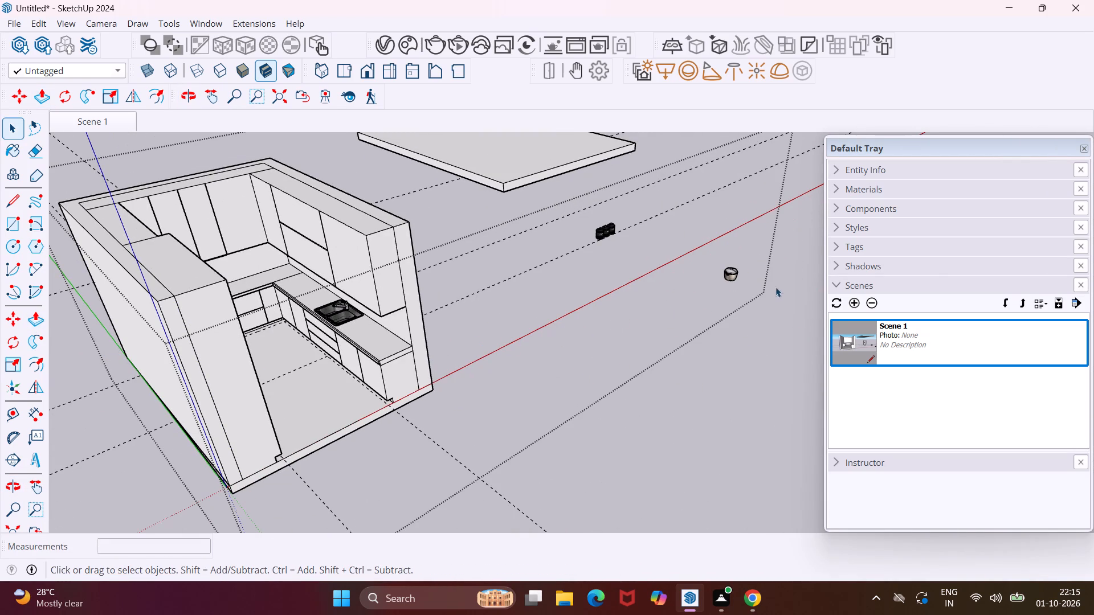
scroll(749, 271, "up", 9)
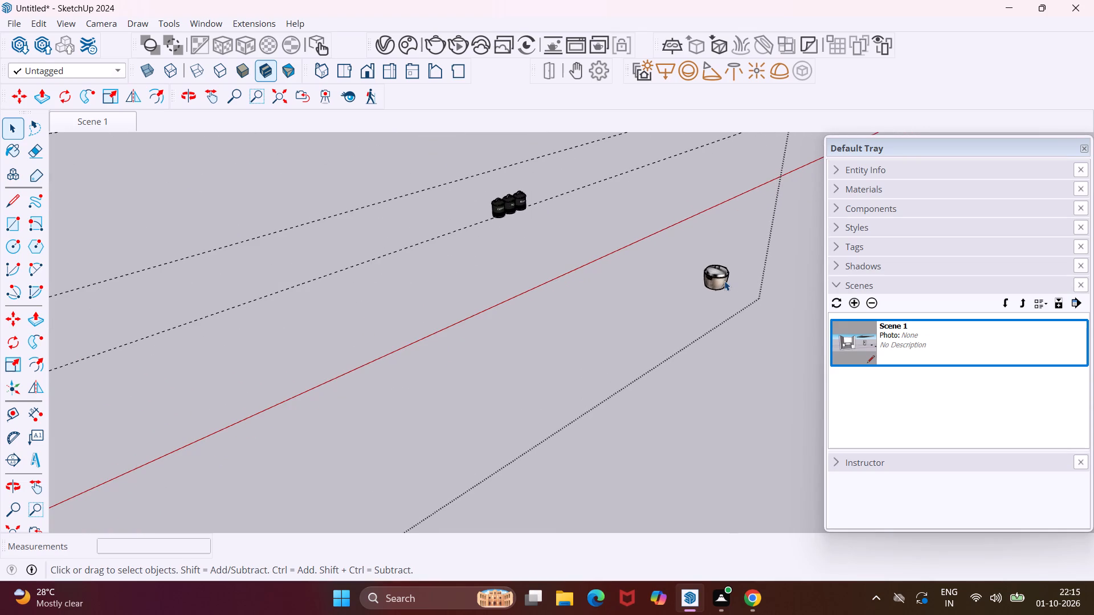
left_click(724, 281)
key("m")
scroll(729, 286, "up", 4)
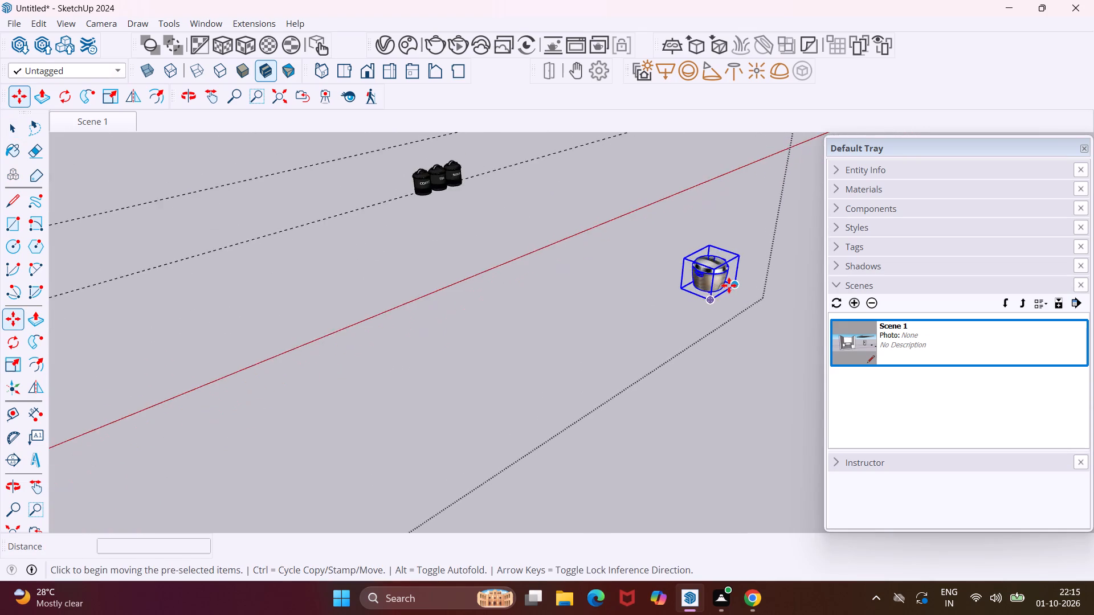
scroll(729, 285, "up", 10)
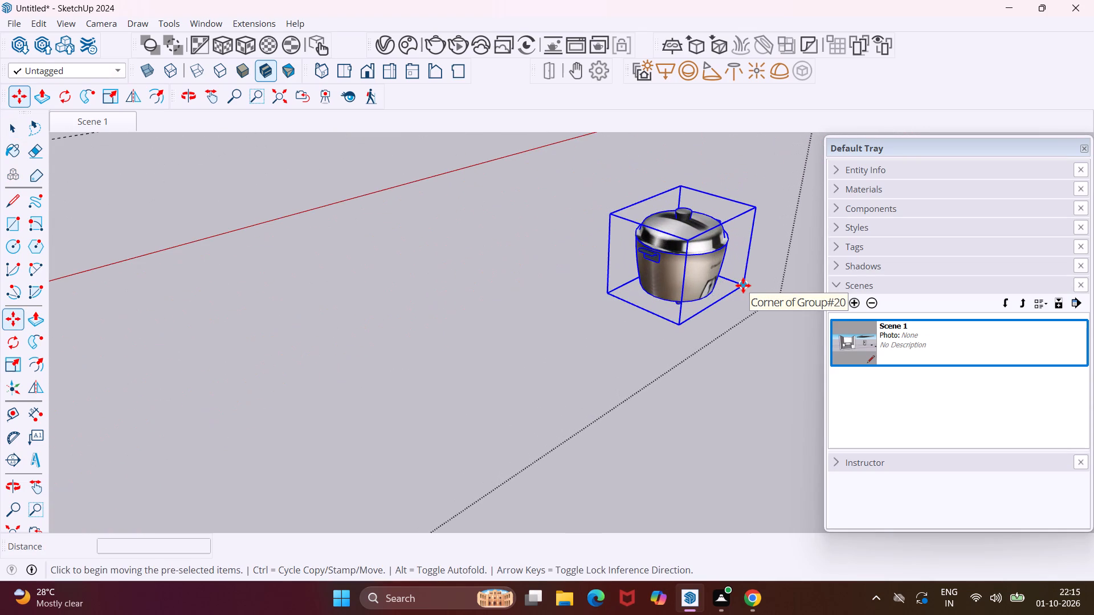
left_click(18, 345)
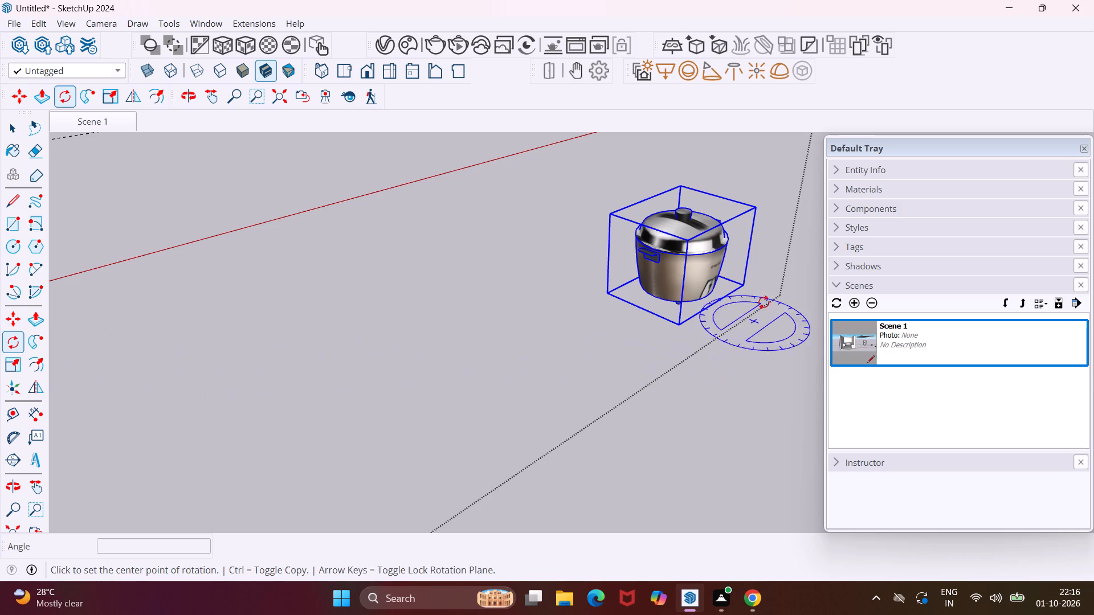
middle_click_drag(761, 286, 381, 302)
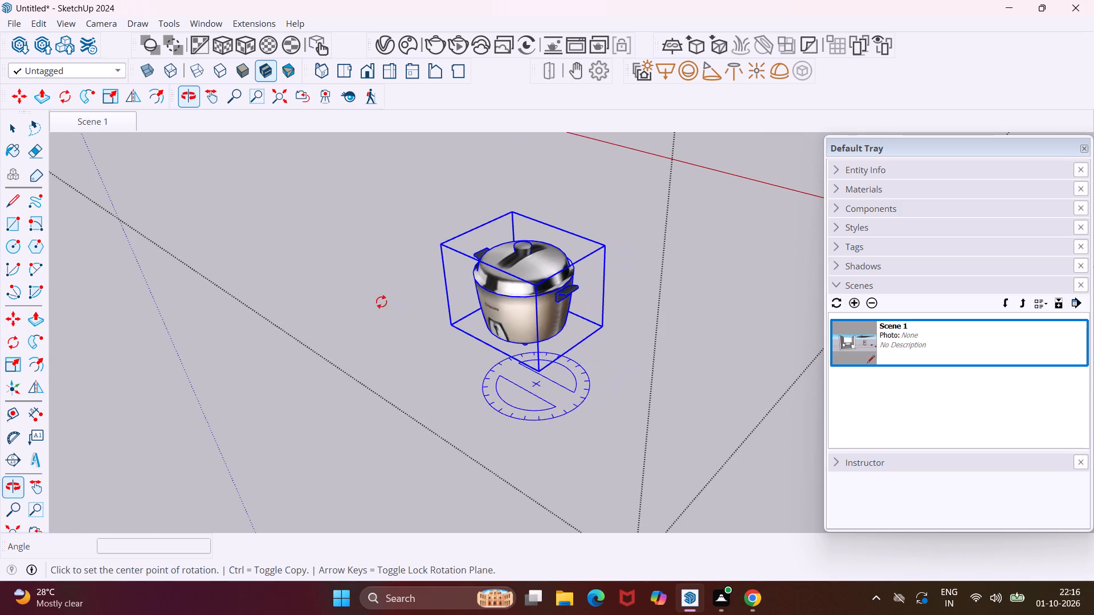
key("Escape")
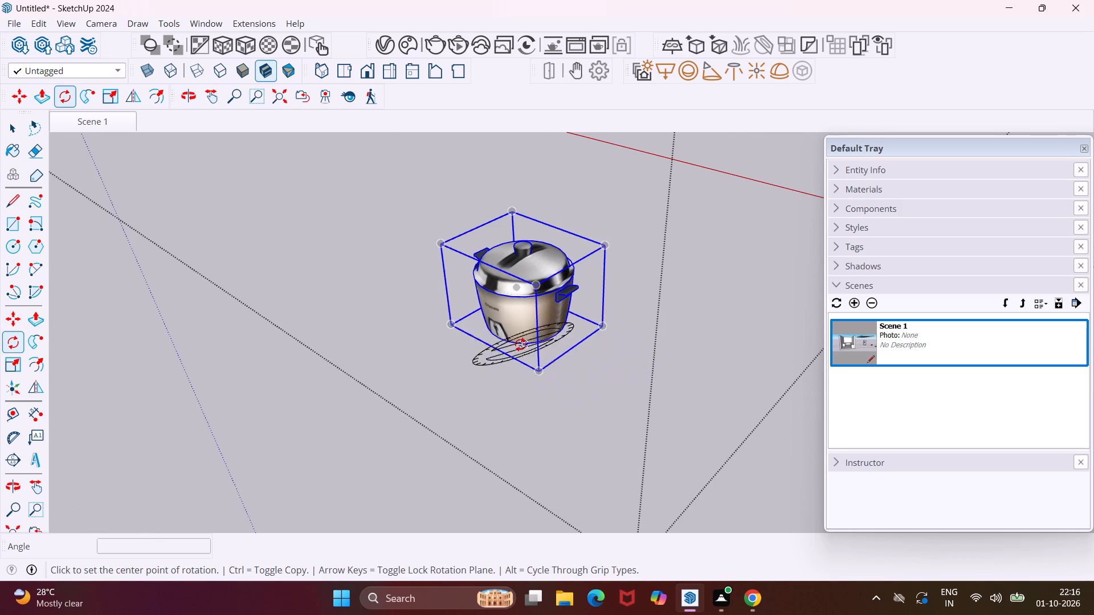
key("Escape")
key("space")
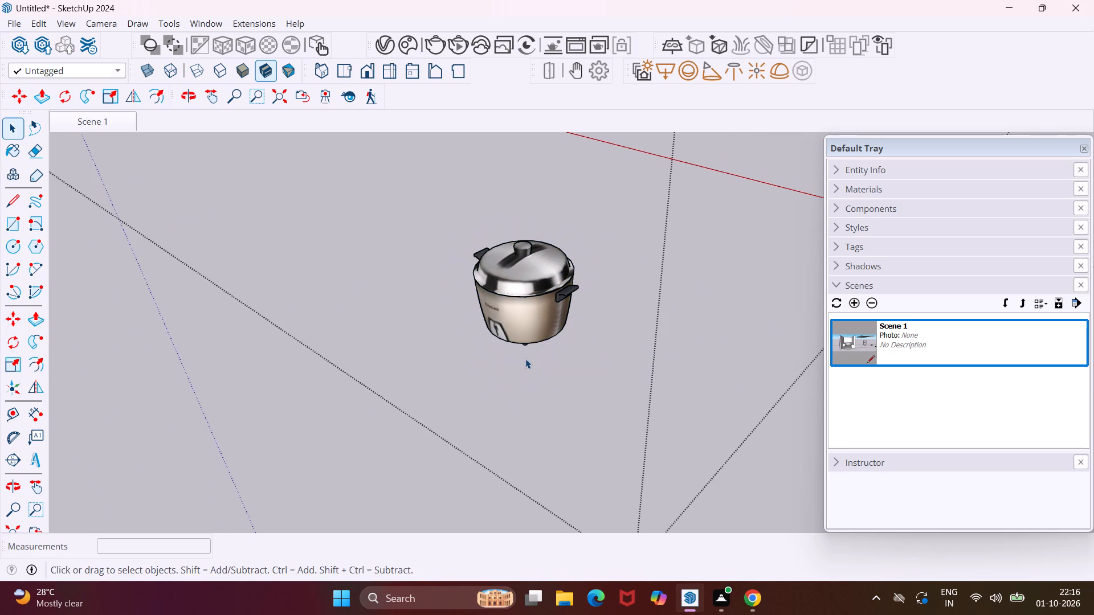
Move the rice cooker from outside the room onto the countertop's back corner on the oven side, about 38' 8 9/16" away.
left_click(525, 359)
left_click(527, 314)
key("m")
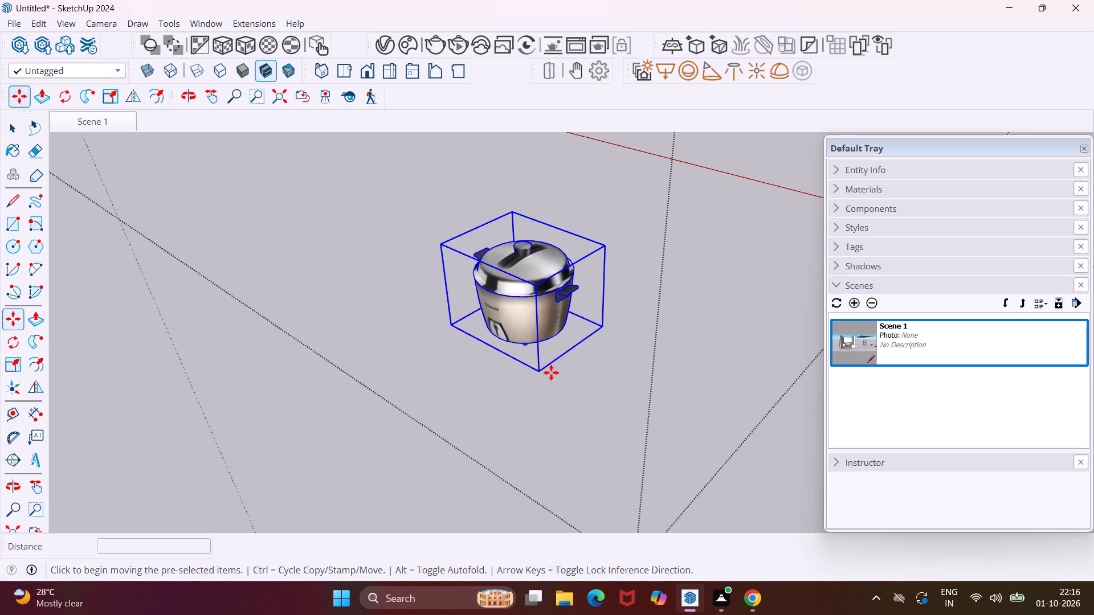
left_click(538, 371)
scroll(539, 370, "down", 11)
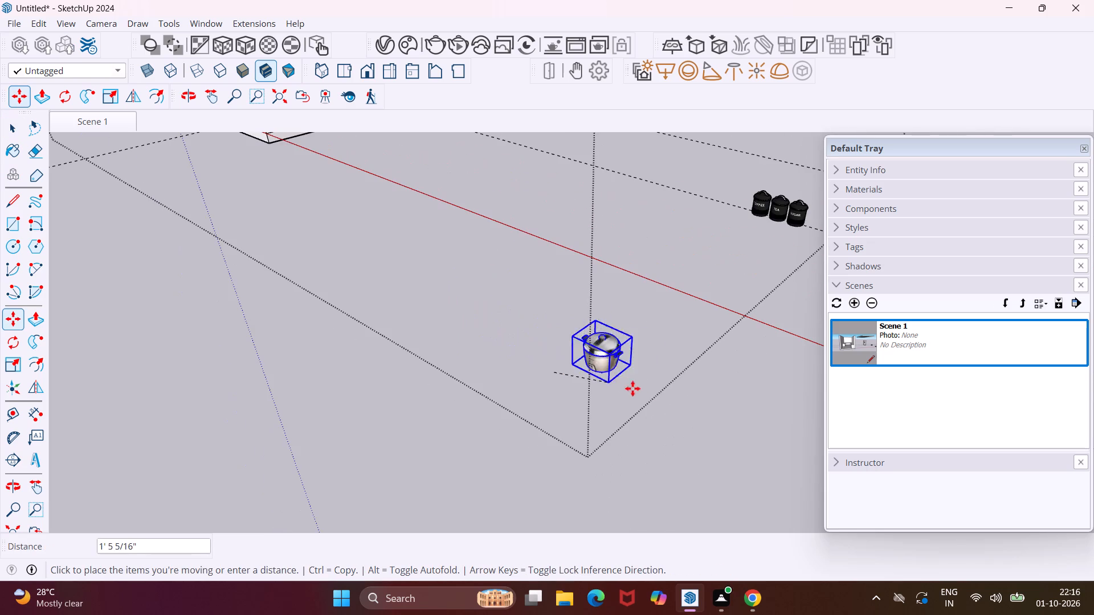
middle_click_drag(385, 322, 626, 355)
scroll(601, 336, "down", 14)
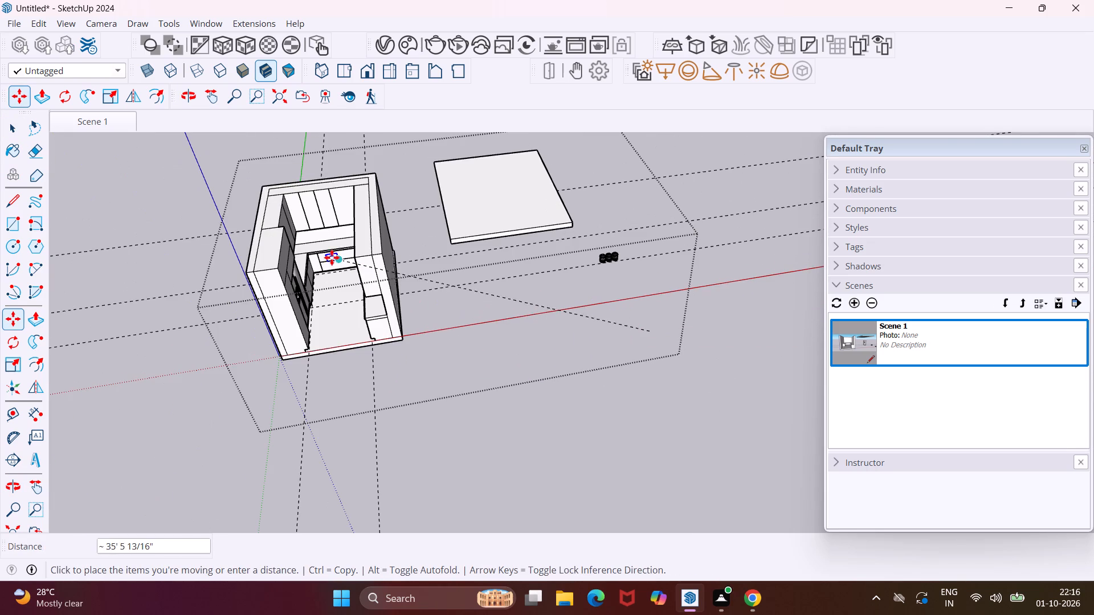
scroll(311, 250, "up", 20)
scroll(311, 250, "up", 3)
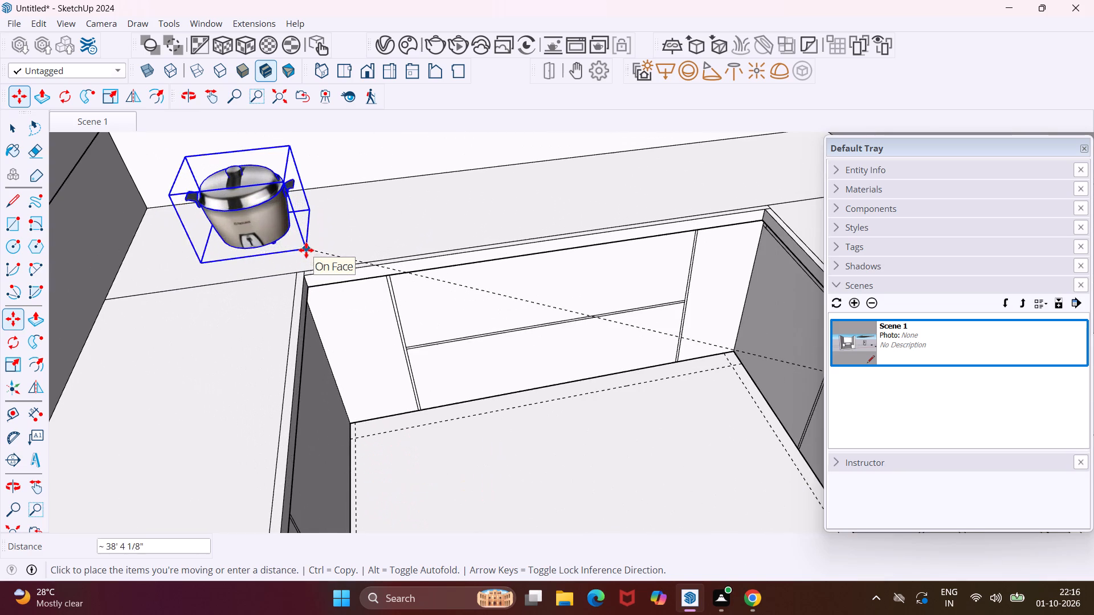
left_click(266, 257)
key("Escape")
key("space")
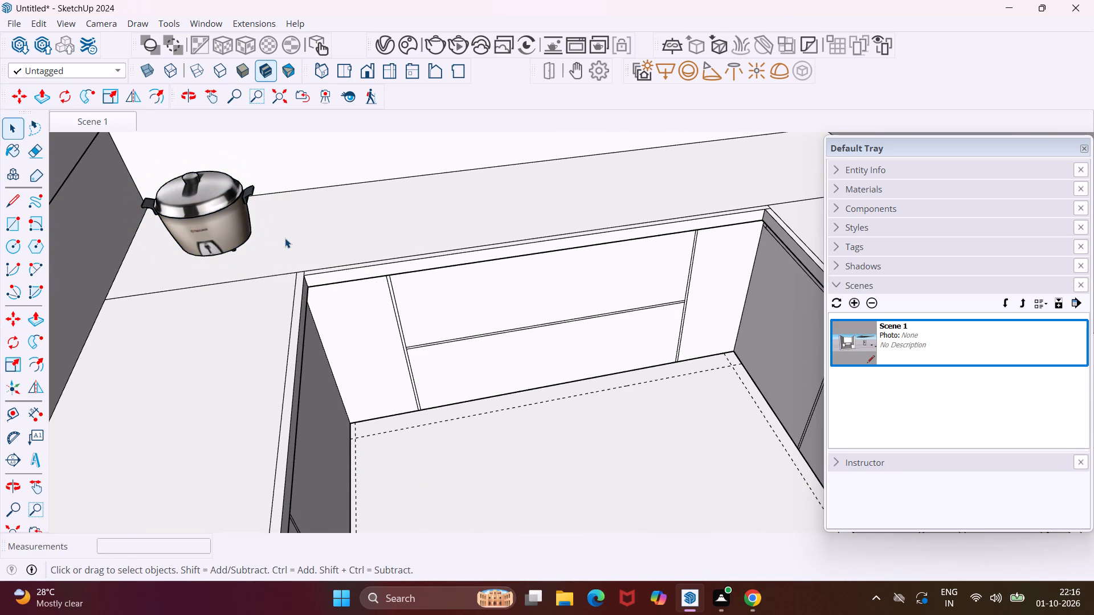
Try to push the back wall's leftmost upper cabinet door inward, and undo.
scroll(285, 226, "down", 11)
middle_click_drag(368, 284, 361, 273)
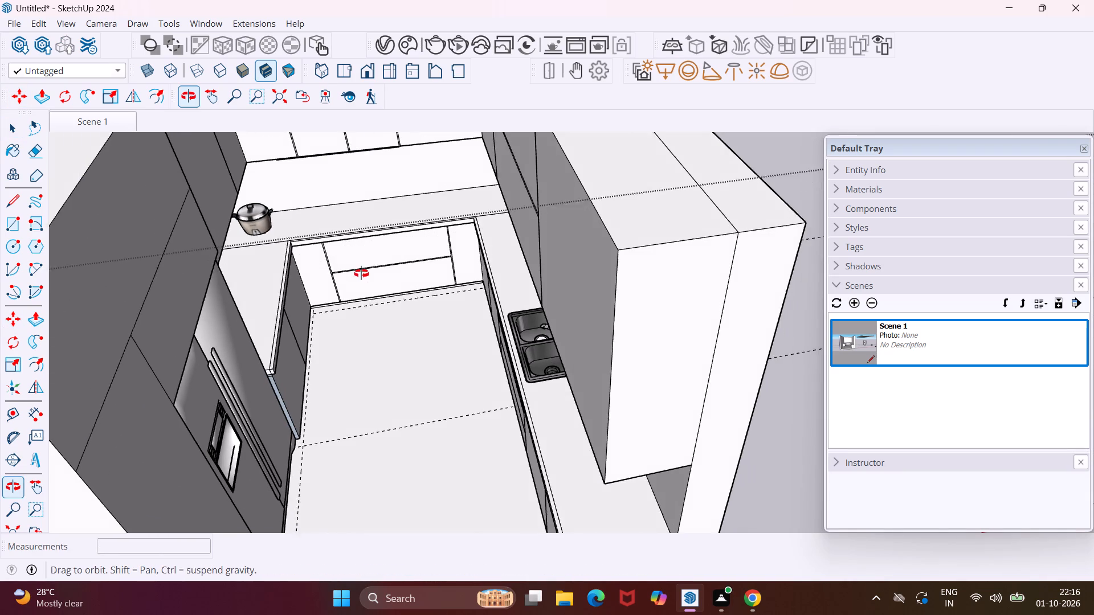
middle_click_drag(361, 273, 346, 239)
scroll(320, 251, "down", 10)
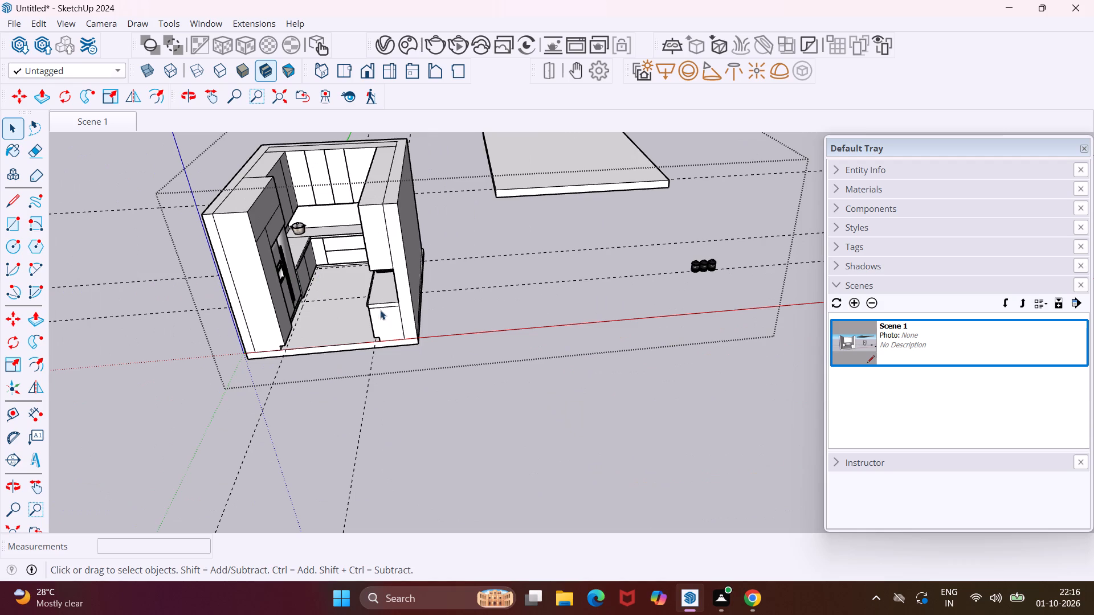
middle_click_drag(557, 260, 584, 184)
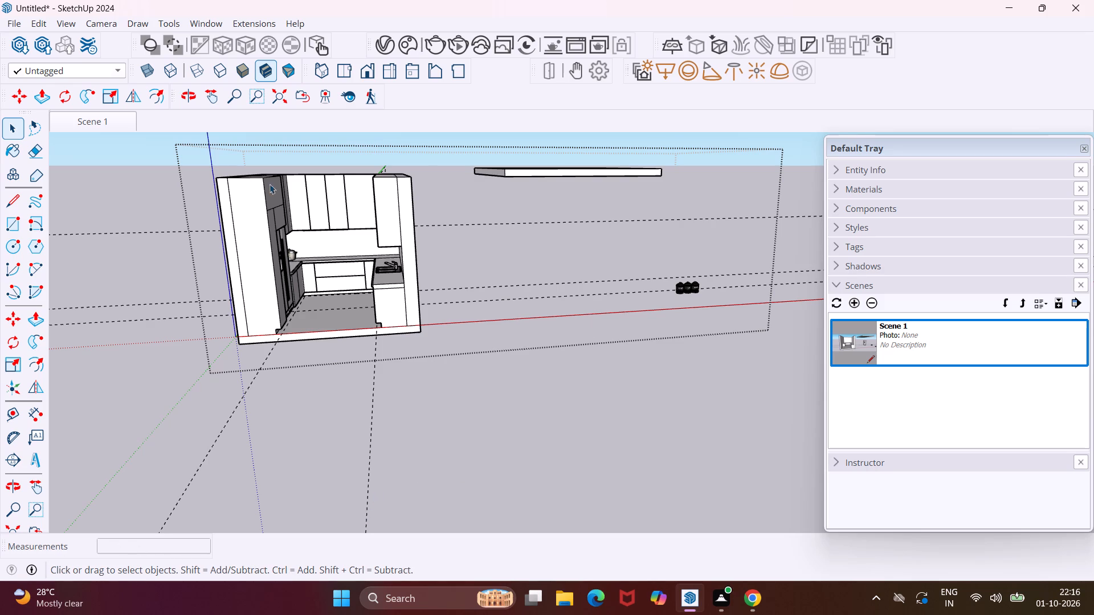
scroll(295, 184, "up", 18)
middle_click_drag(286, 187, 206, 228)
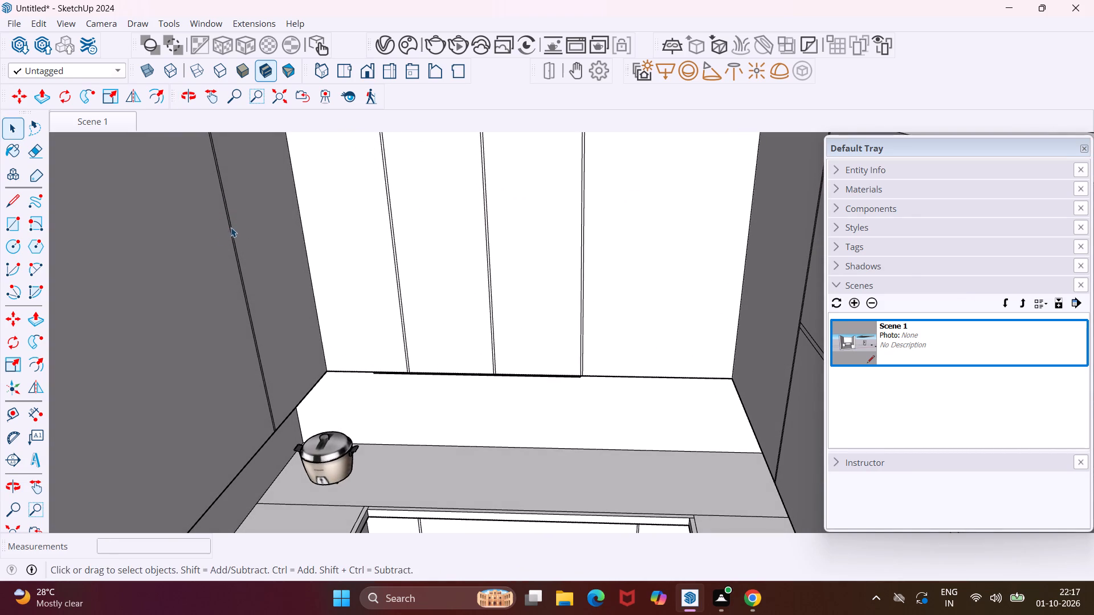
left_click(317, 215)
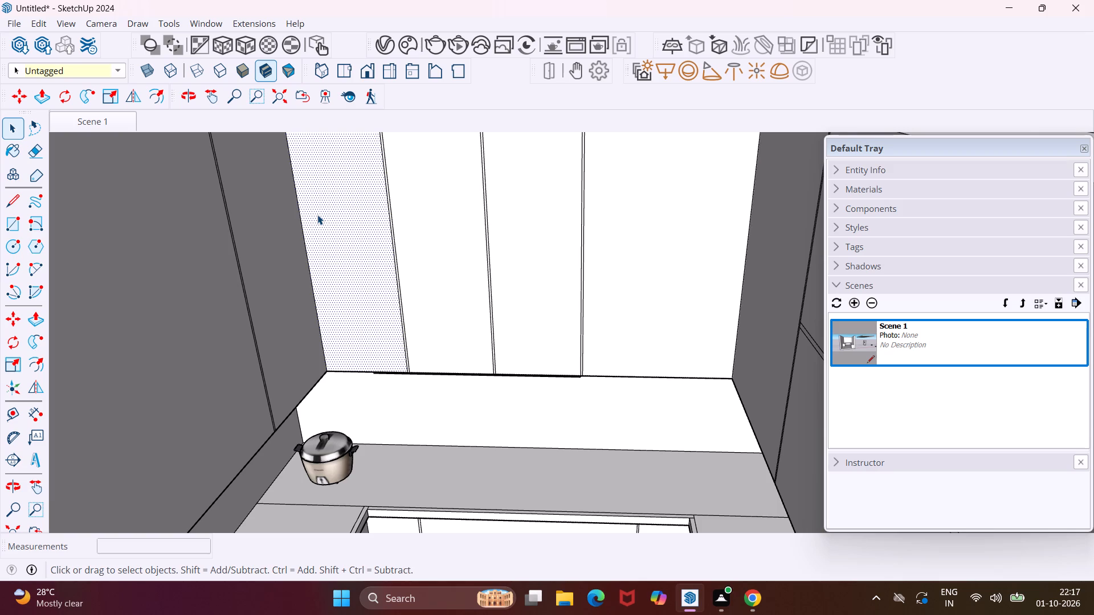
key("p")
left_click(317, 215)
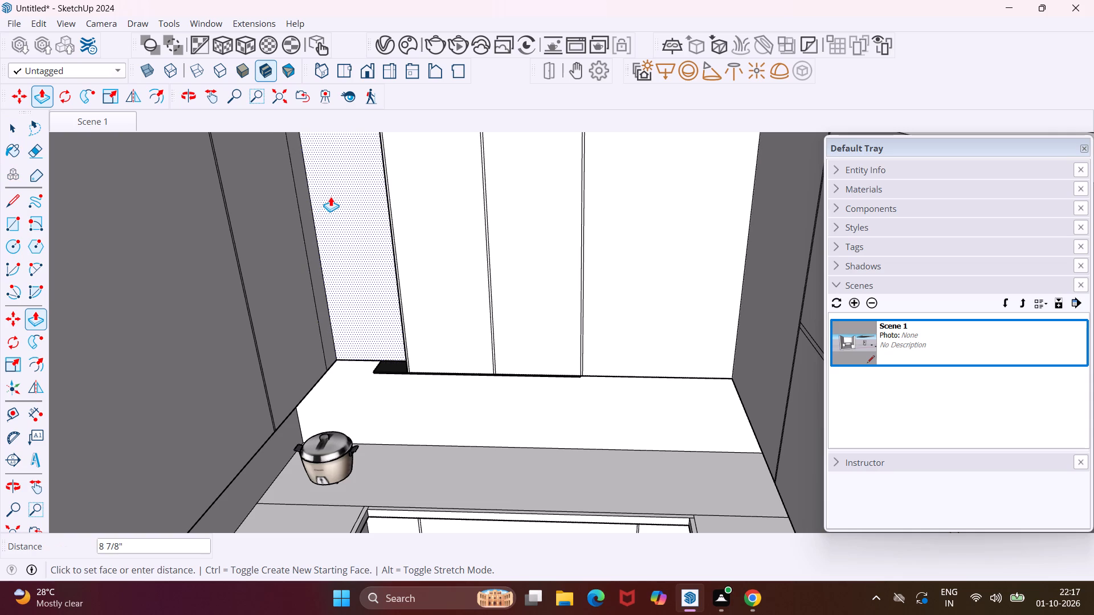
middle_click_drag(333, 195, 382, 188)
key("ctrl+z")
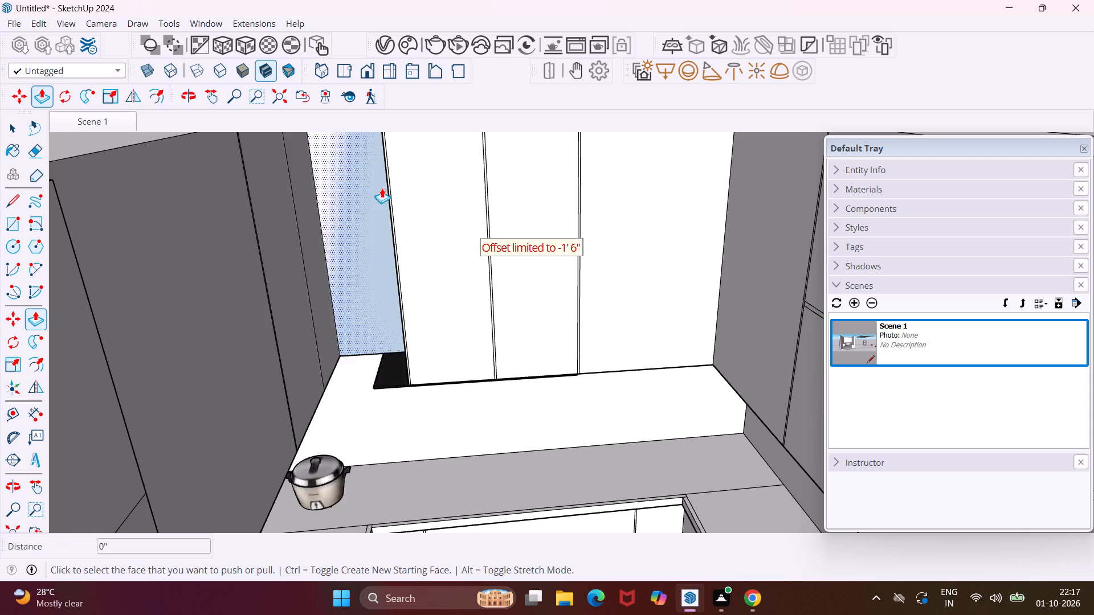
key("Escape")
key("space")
Offset the outline of the back wall's leftmost upper cabinet door inward about 1 7/8".
left_click(362, 244)
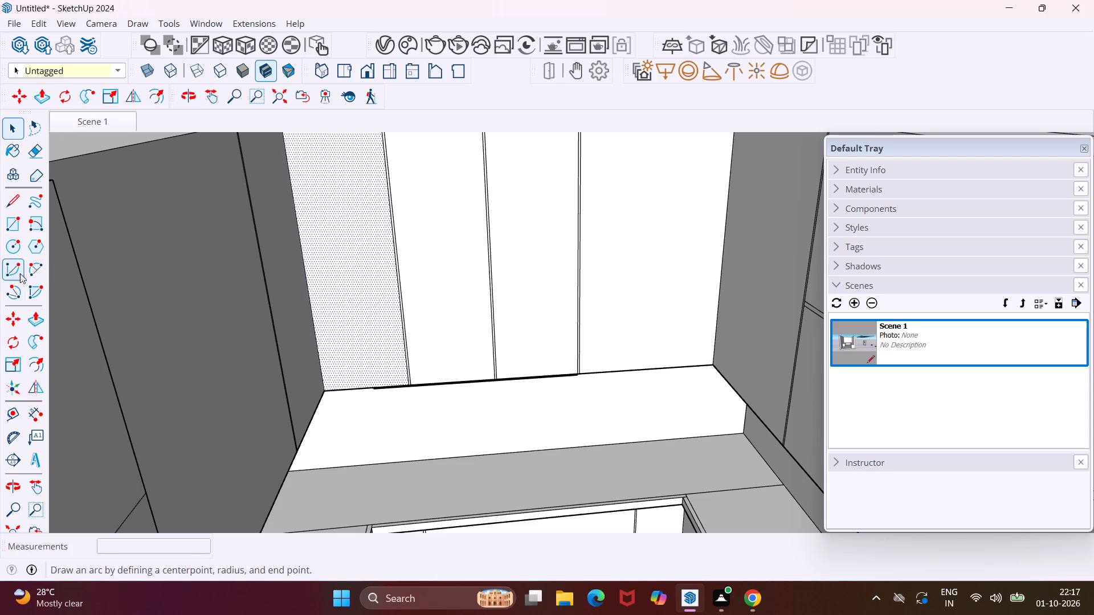
left_click(32, 364)
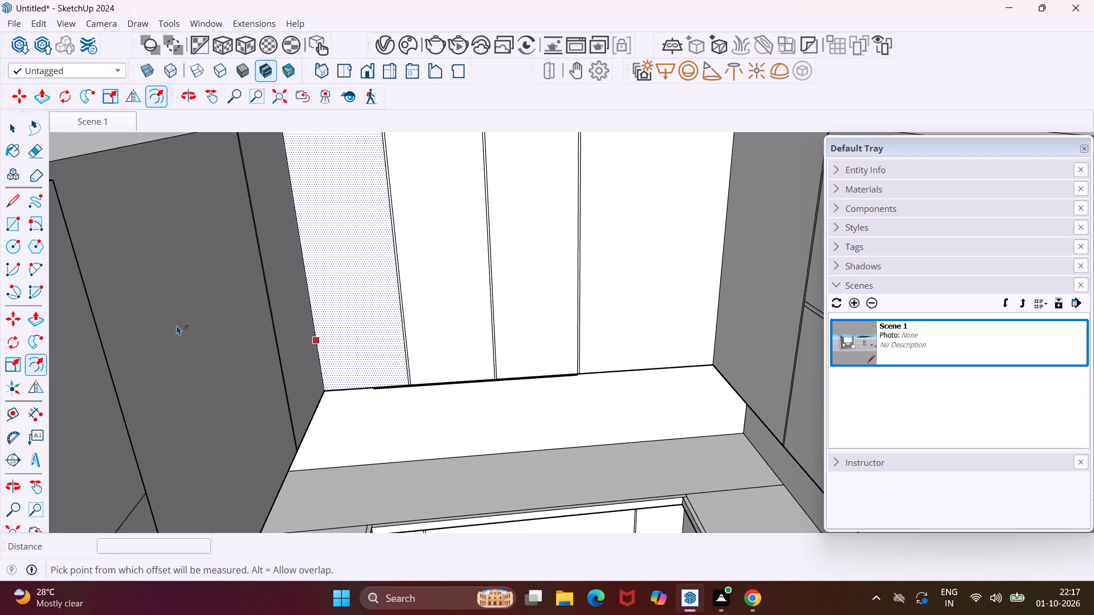
left_click(326, 288)
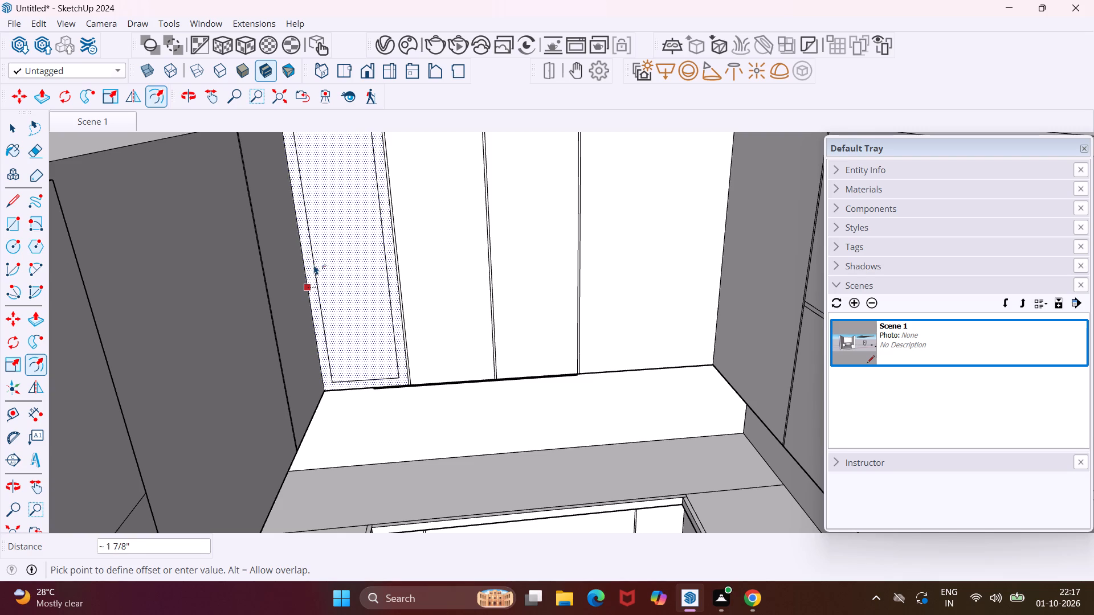
left_click(314, 265)
key("Escape")
key("space")
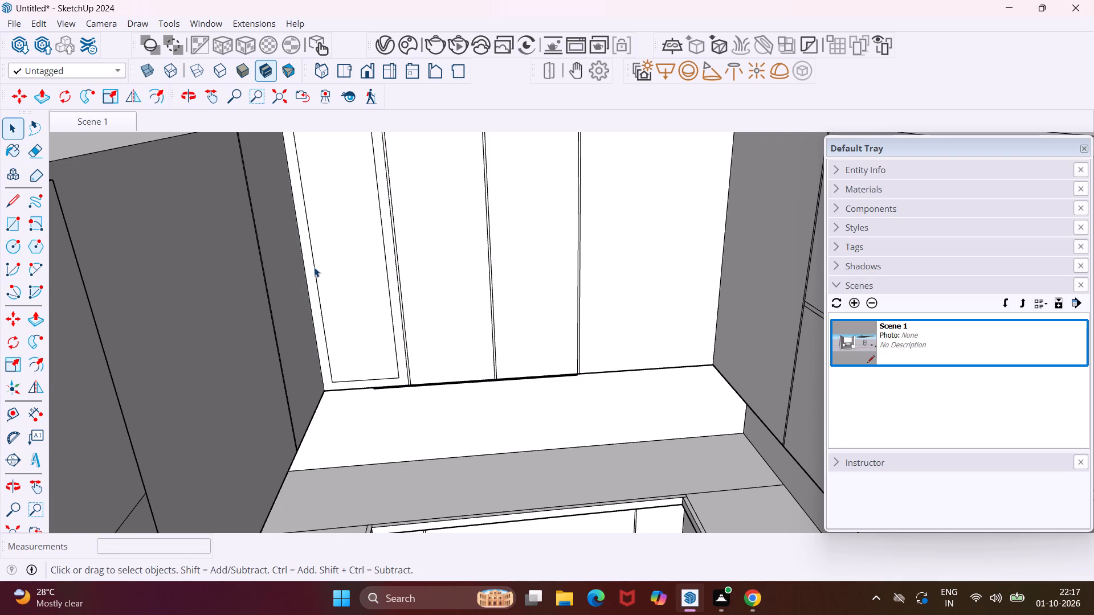
Move the left edge of the back wall's leftmost door inset about 1 7/8" outward to the cabinet corner.
left_click(314, 267)
key("m")
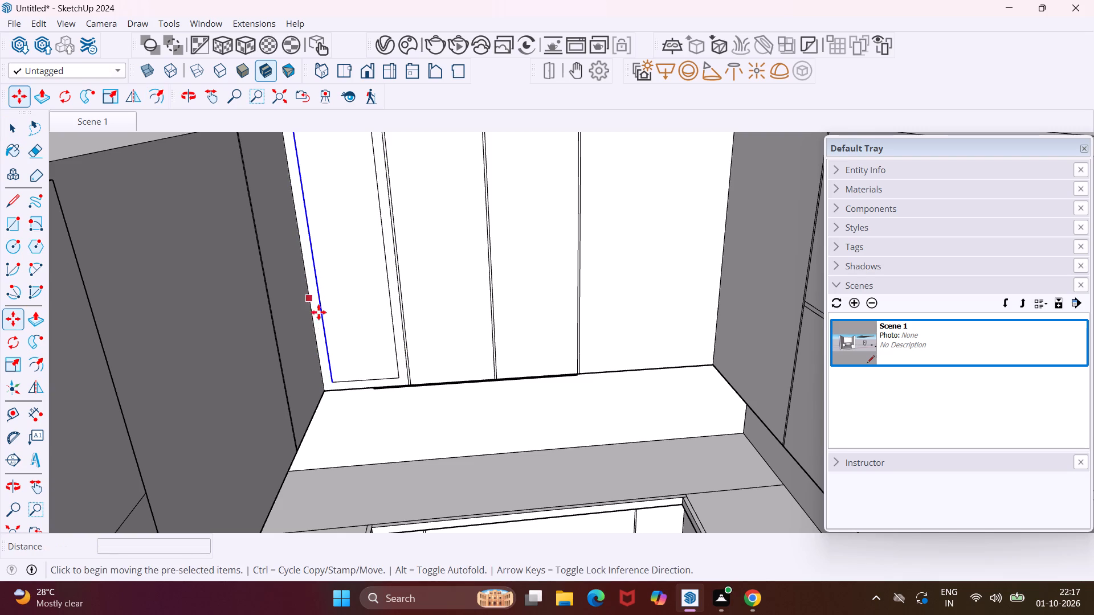
left_click(334, 382)
left_click(323, 382)
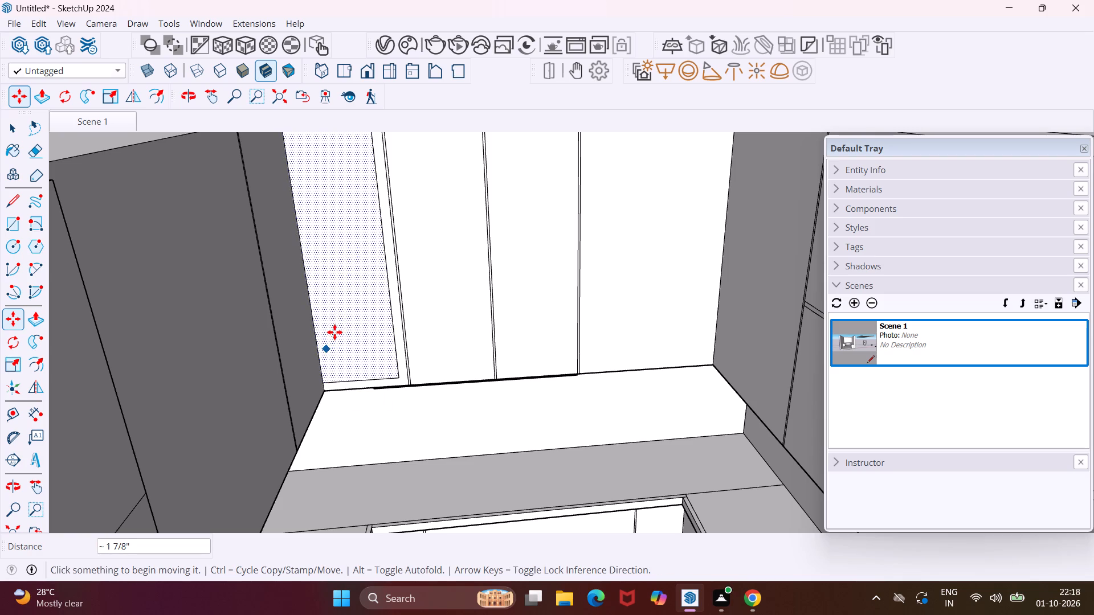
key("Escape")
key("space")
Push the inset face of the back wall's leftmost upper cabinet door inward 1' 5".
left_click(338, 312)
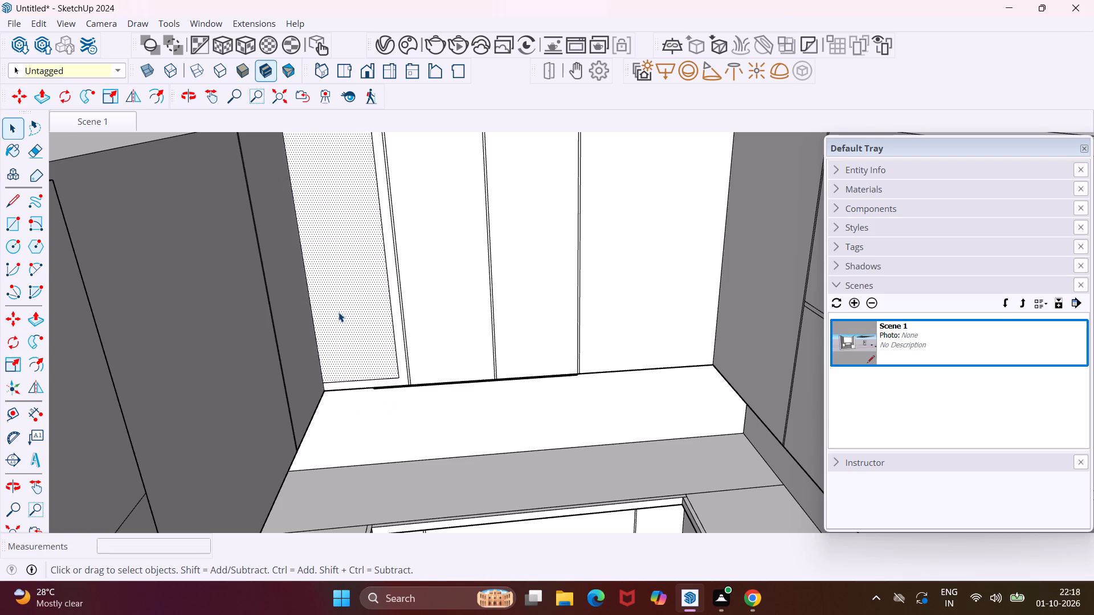
key("p")
left_click(338, 312)
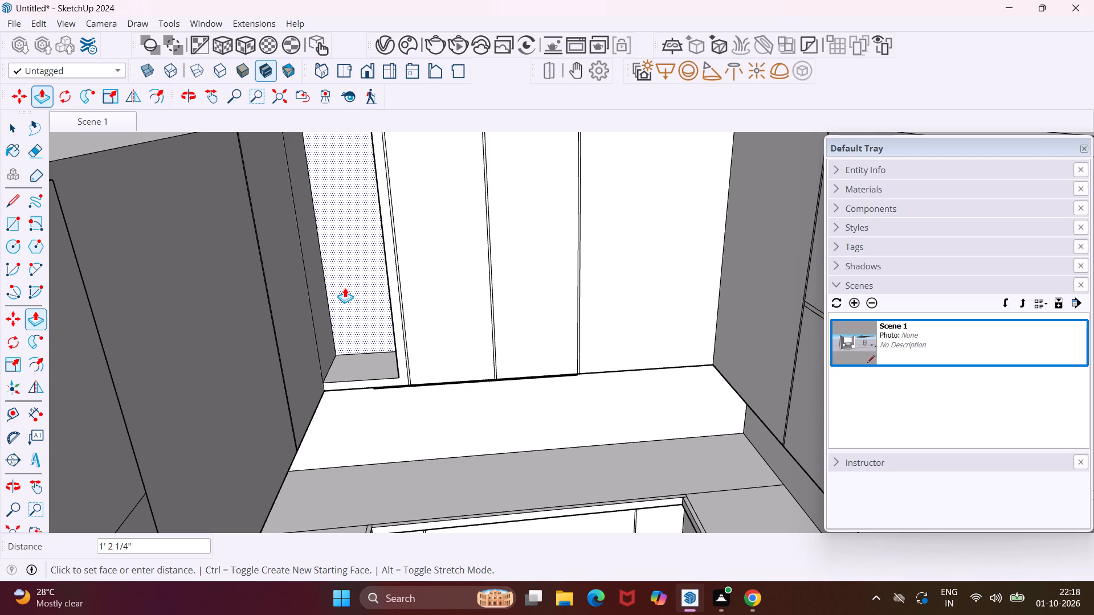
type("1'")
key("4")
key("BackSpace")
type("5\"")
key("Return")
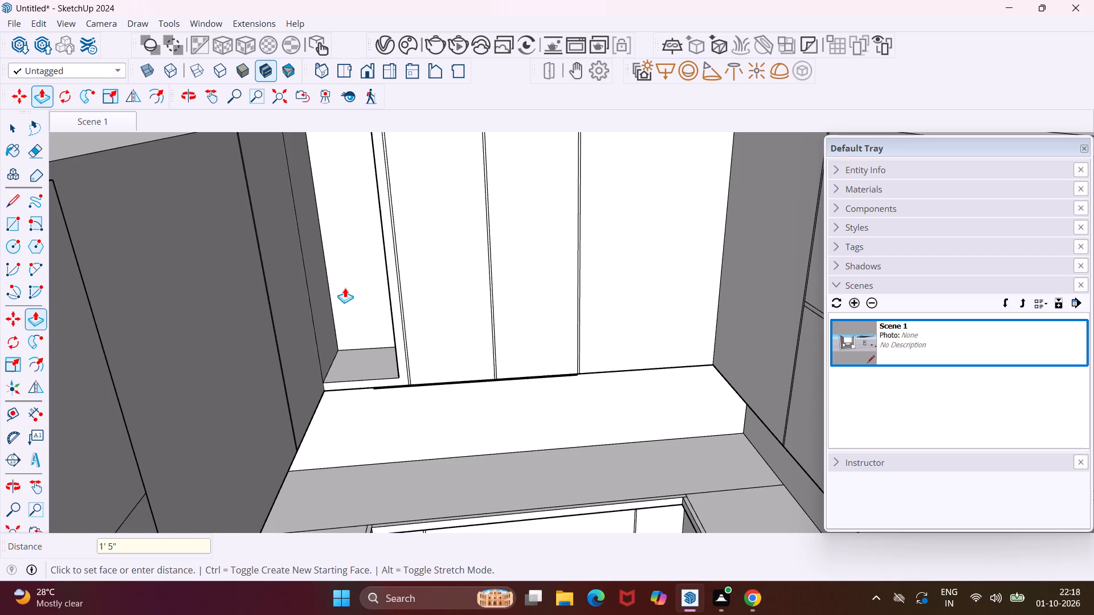
middle_click_drag(345, 288, 375, 282)
scroll(349, 255, "down", 3)
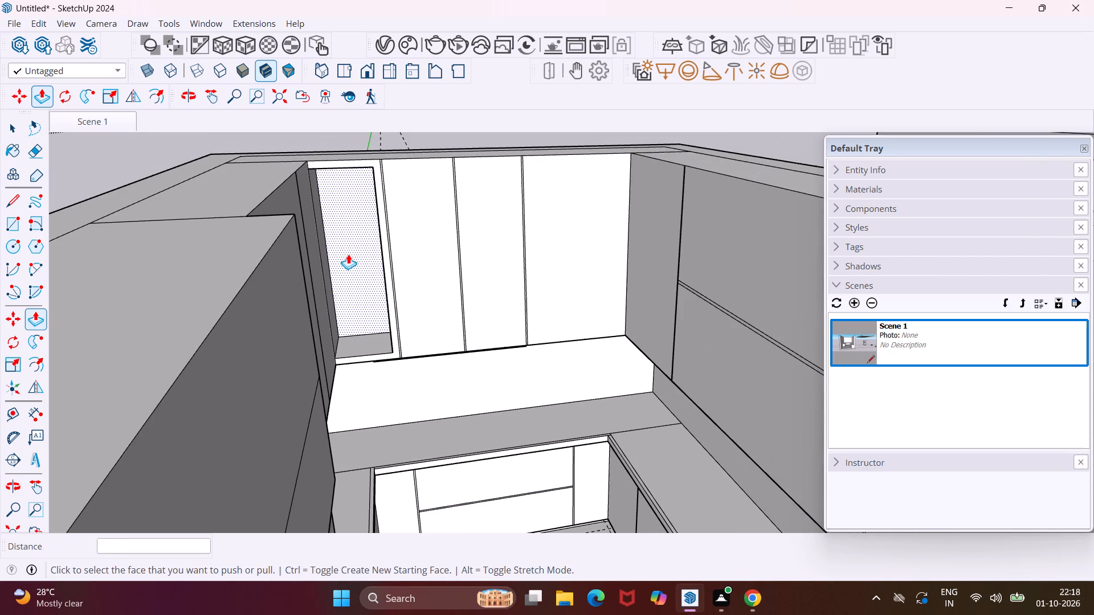
key("Escape")
key("space")
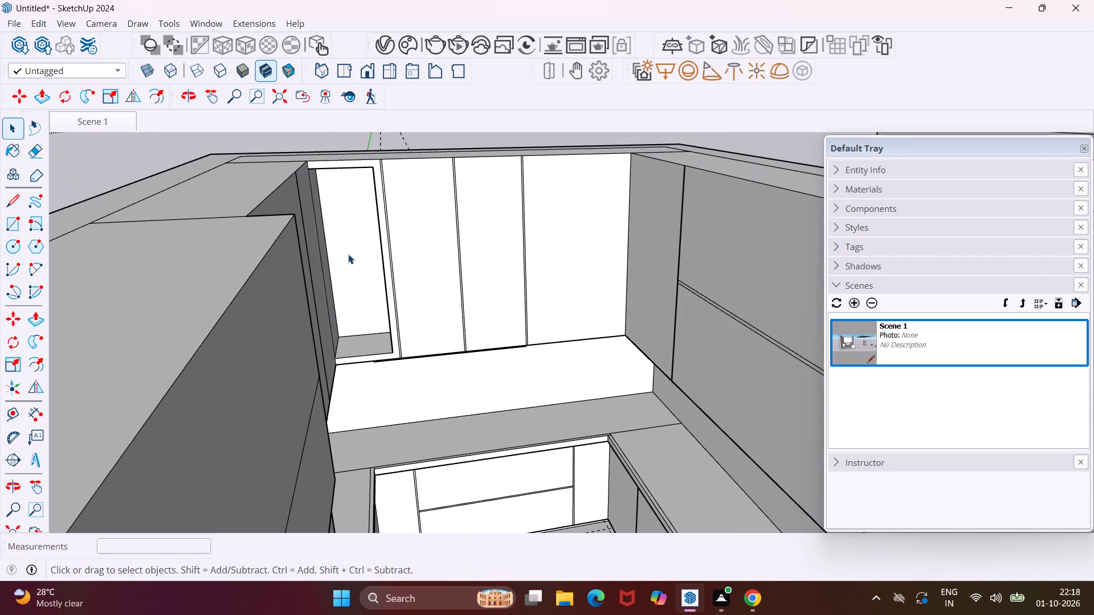
Push the new recess's side face 1' 5" into the corner, behind the adjoining side wall's upper cabinet door.
scroll(348, 254, "up", 6)
middle_click_drag(348, 254, 377, 250)
middle_click_drag(377, 250, 351, 255)
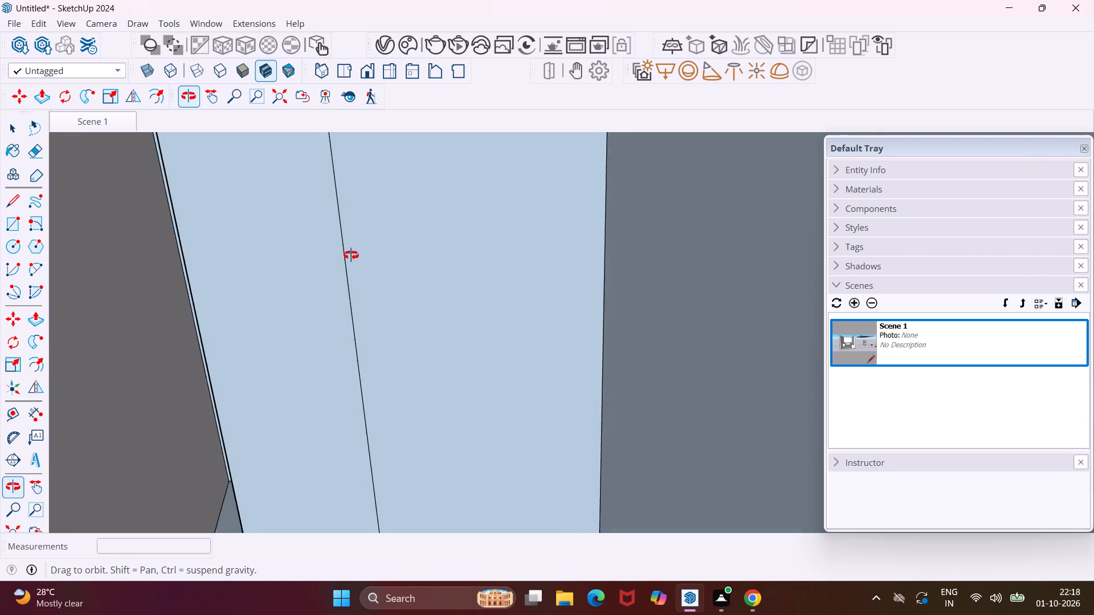
middle_click_drag(351, 255, 295, 265)
scroll(242, 248, "down", 7)
scroll(193, 255, "down", 7)
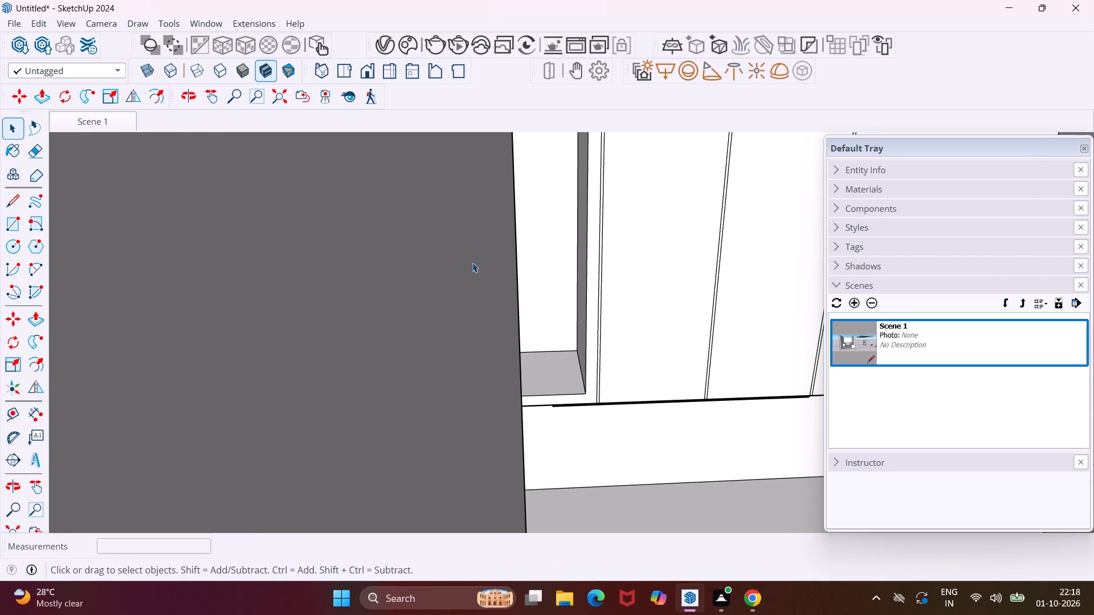
scroll(512, 281, "down", 6)
middle_click_drag(568, 279, 532, 286)
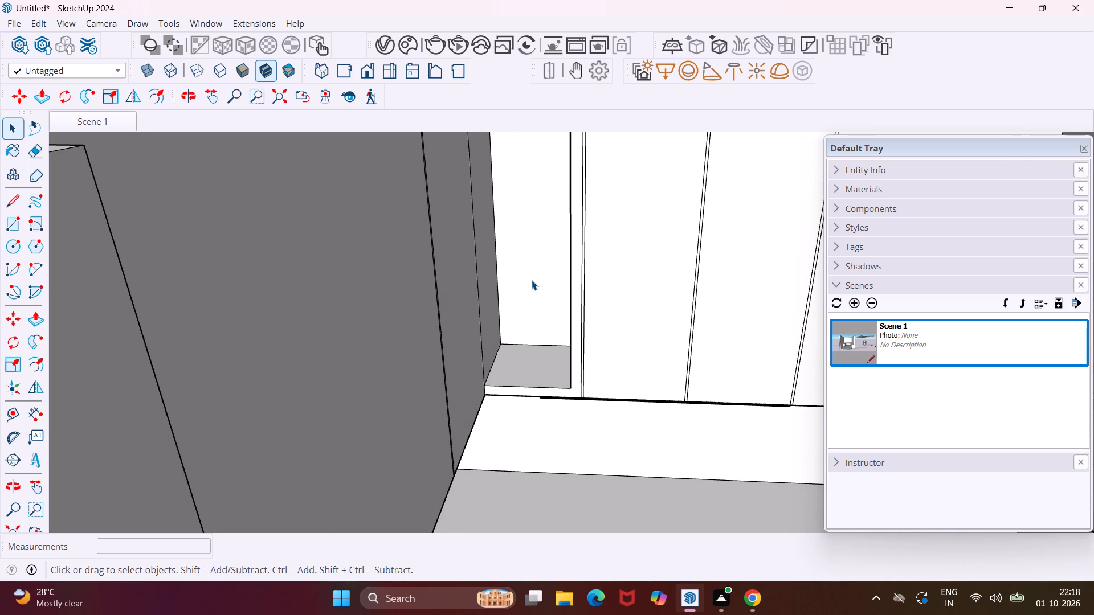
scroll(532, 280, "down", 6)
scroll(531, 280, "up", 1)
middle_click_drag(530, 280, 522, 260)
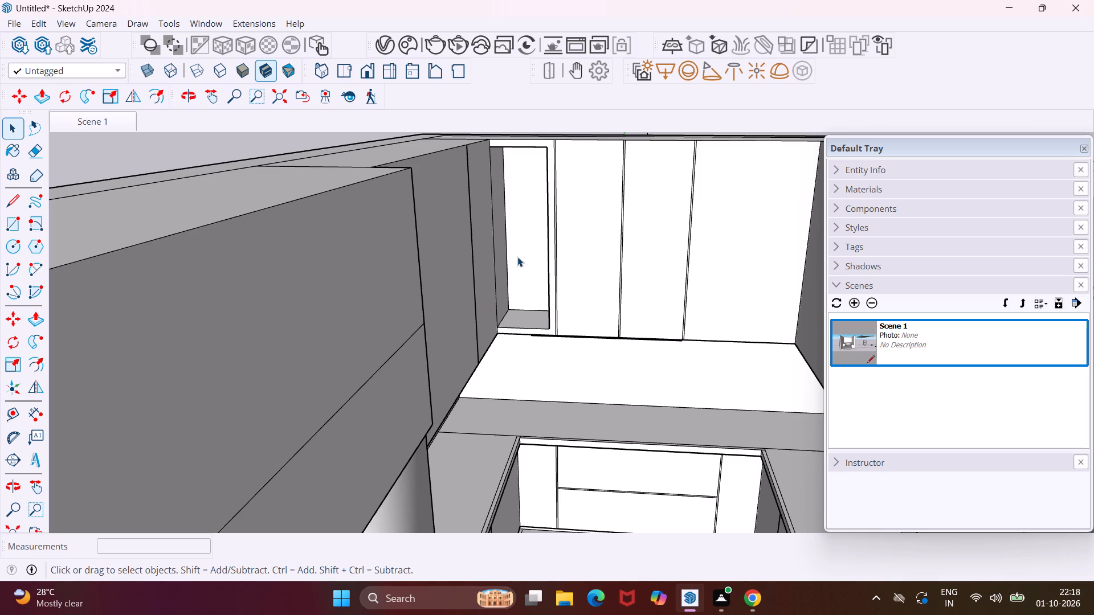
middle_click_drag(517, 257, 448, 273)
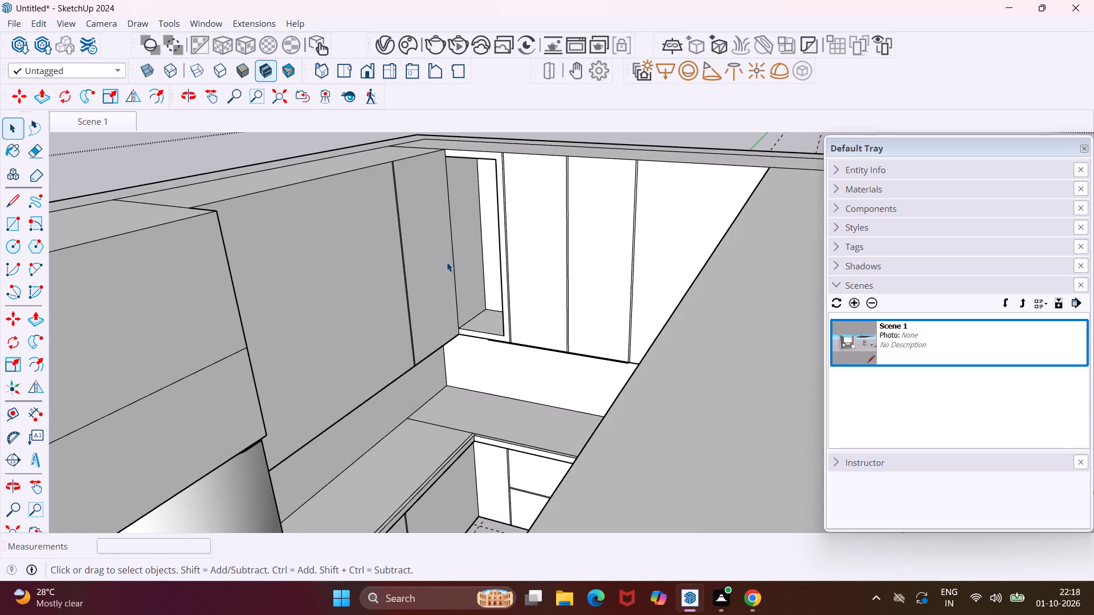
scroll(456, 244, "up", 5)
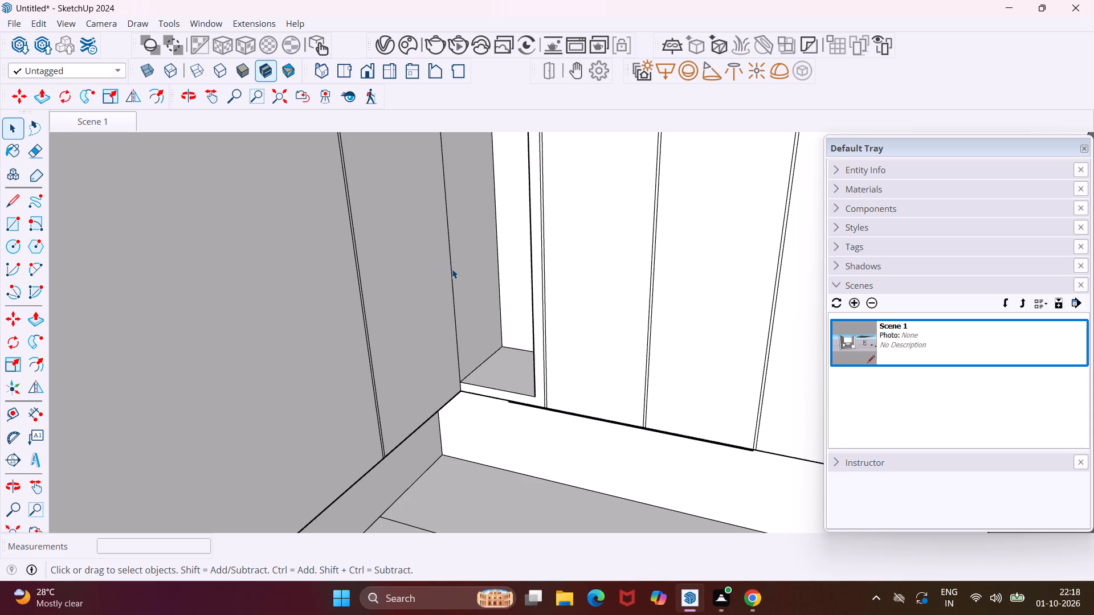
scroll(466, 241, "up", 4)
left_click(466, 241)
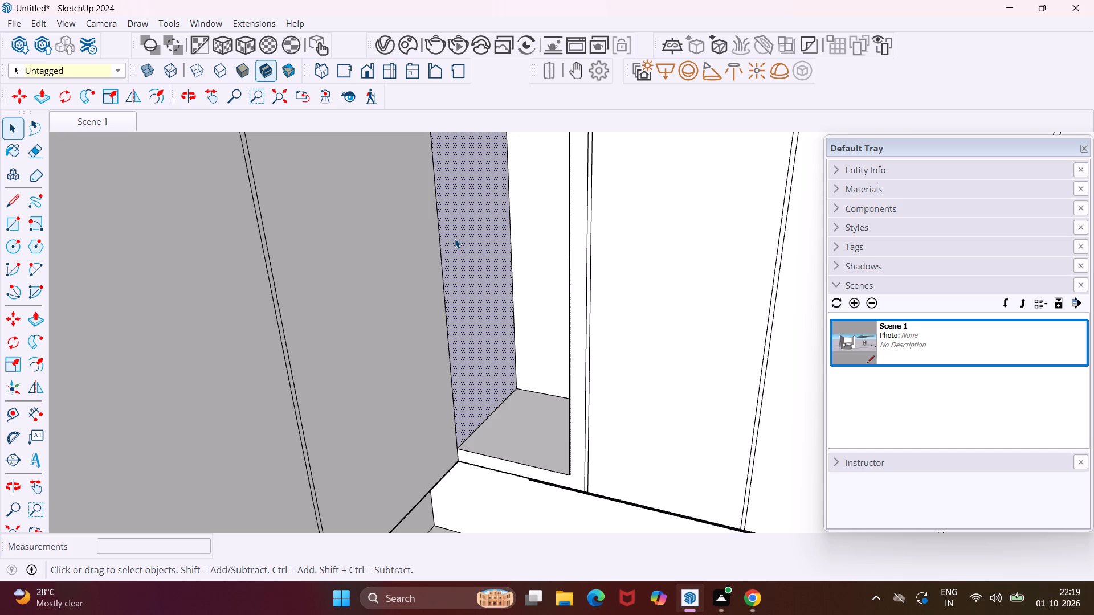
key("p")
left_click(455, 239)
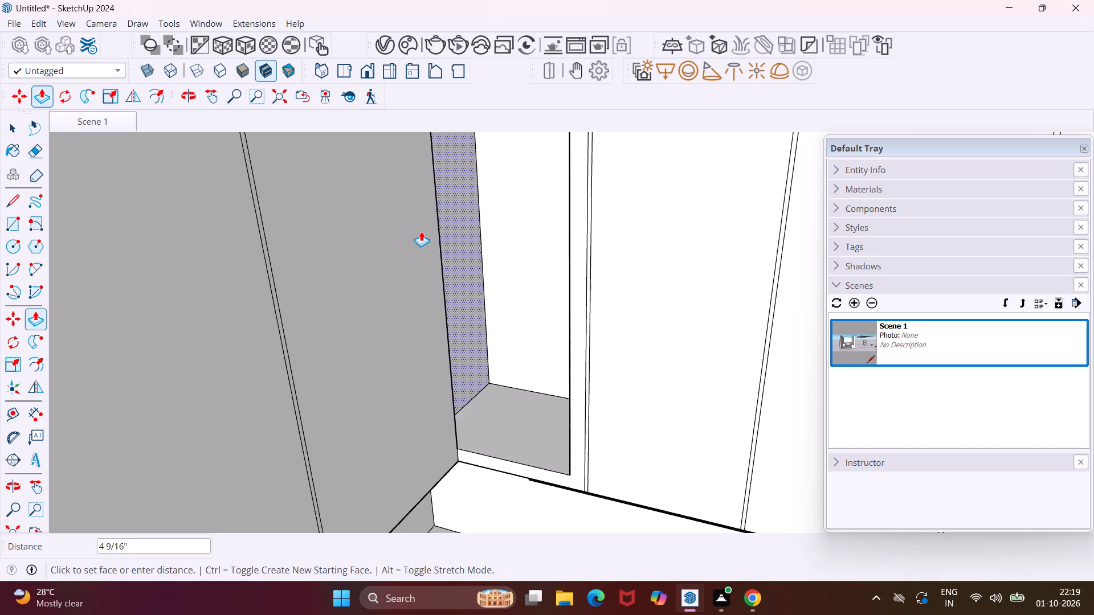
type("1'")
key("3")
key("BackSpace")
type("5\"")
key("Return")
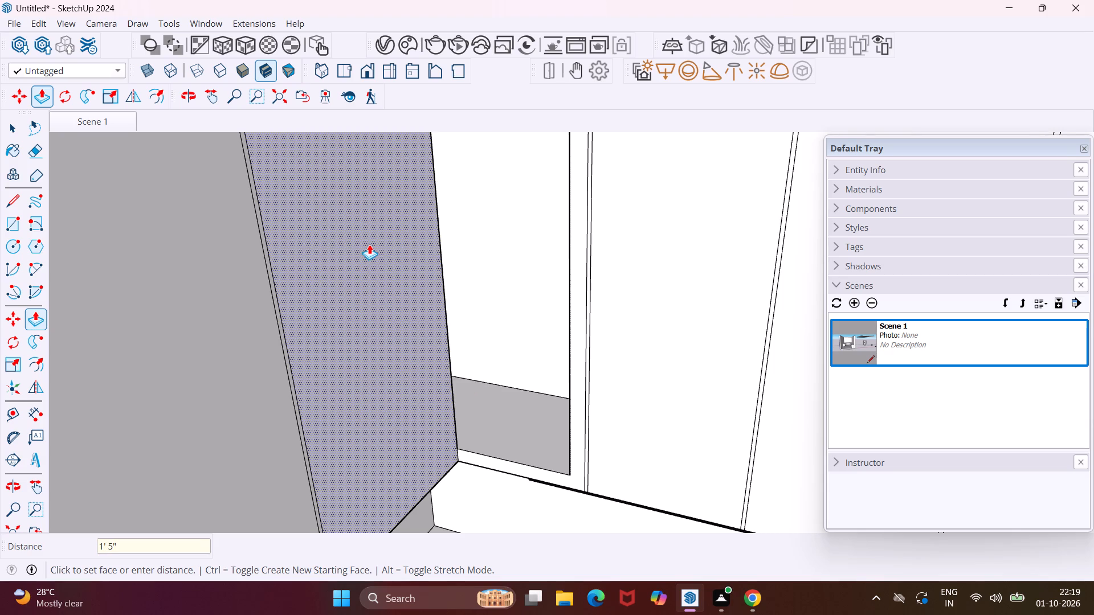
left_click(369, 244)
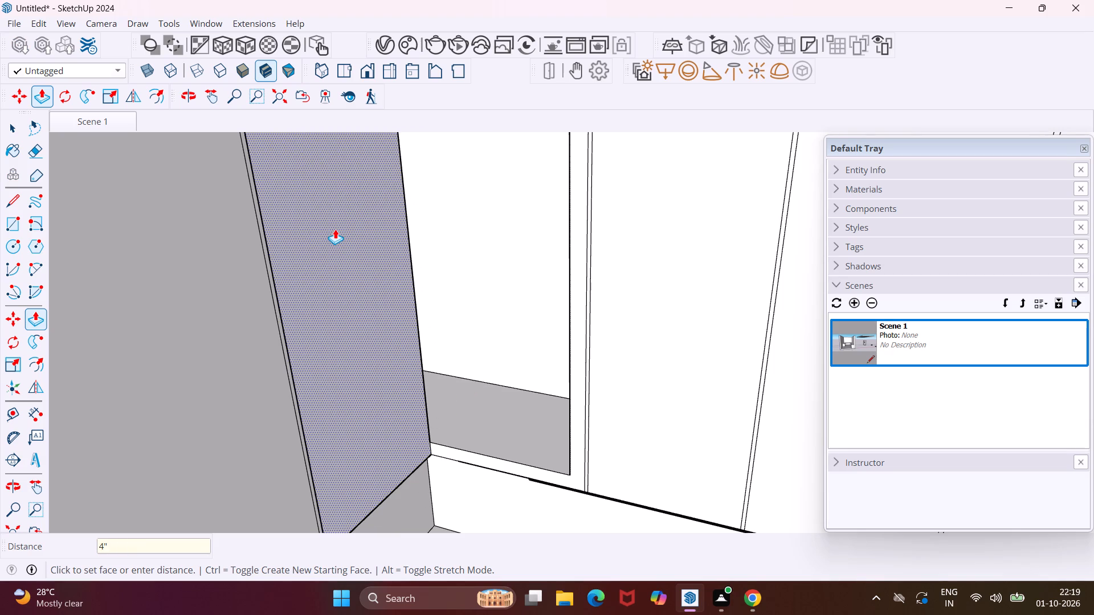
key("Escape")
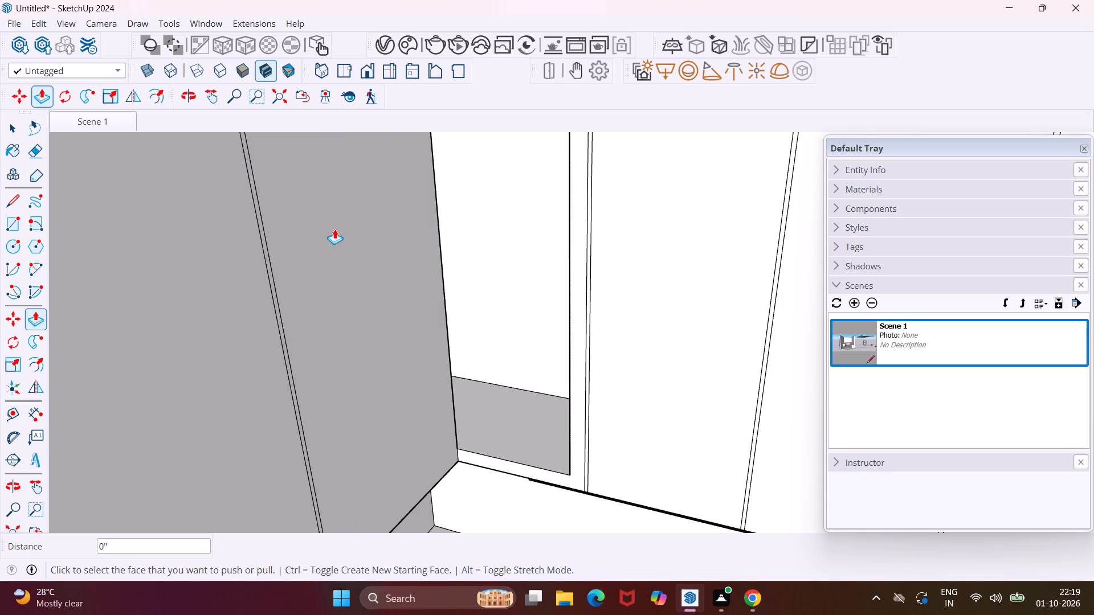
scroll(346, 235, "down", 11)
key("Escape")
key("space")
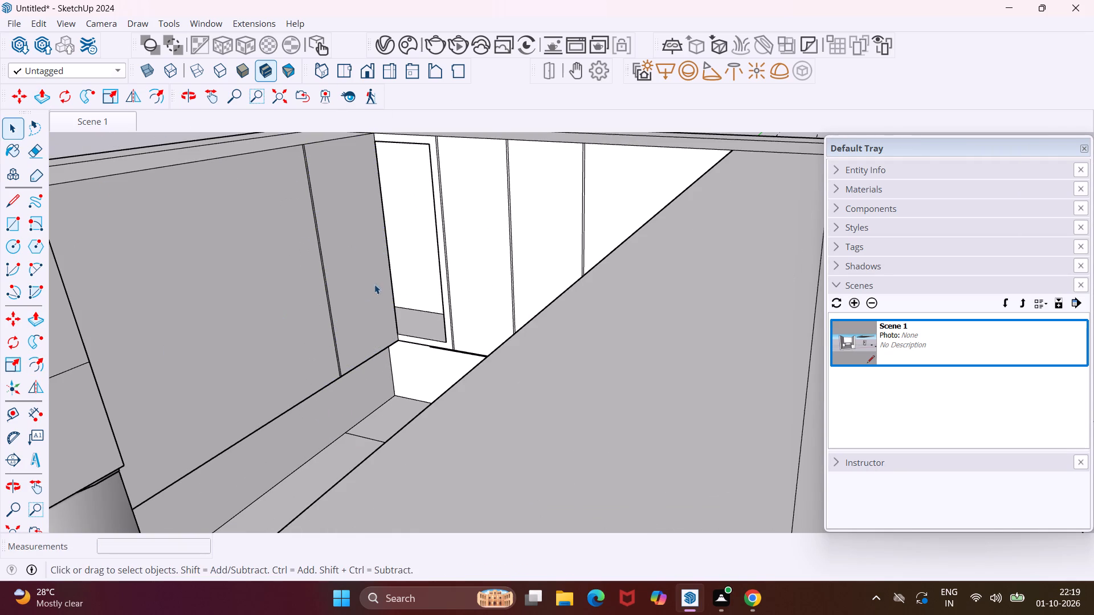
Offset the outline of the left side wall's upper cabinet door nearest the back corner inward about 1 15/16".
left_click(358, 281)
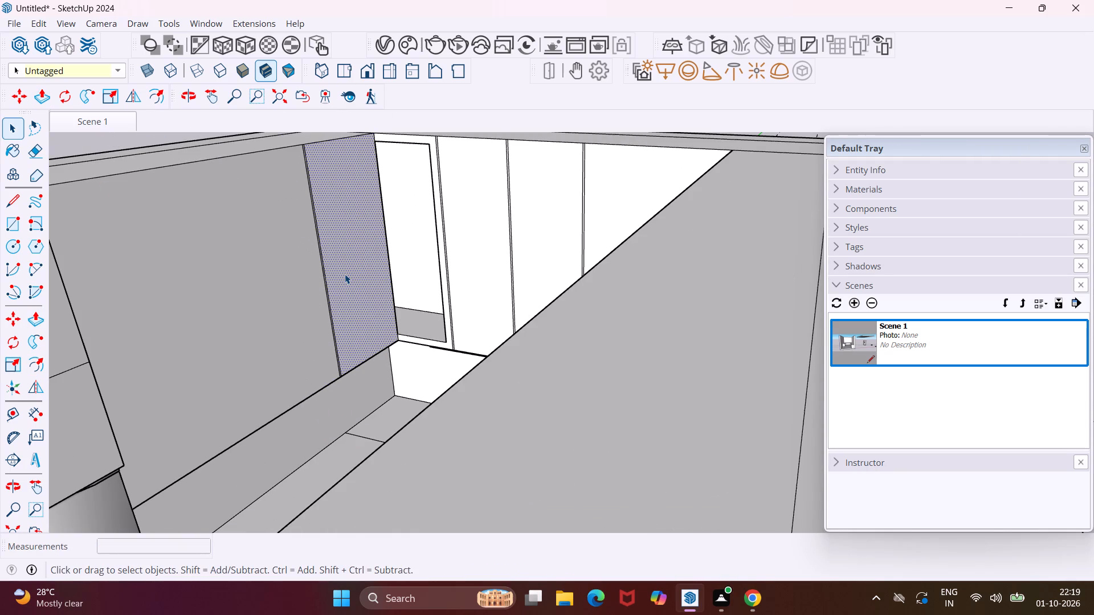
left_click(40, 357)
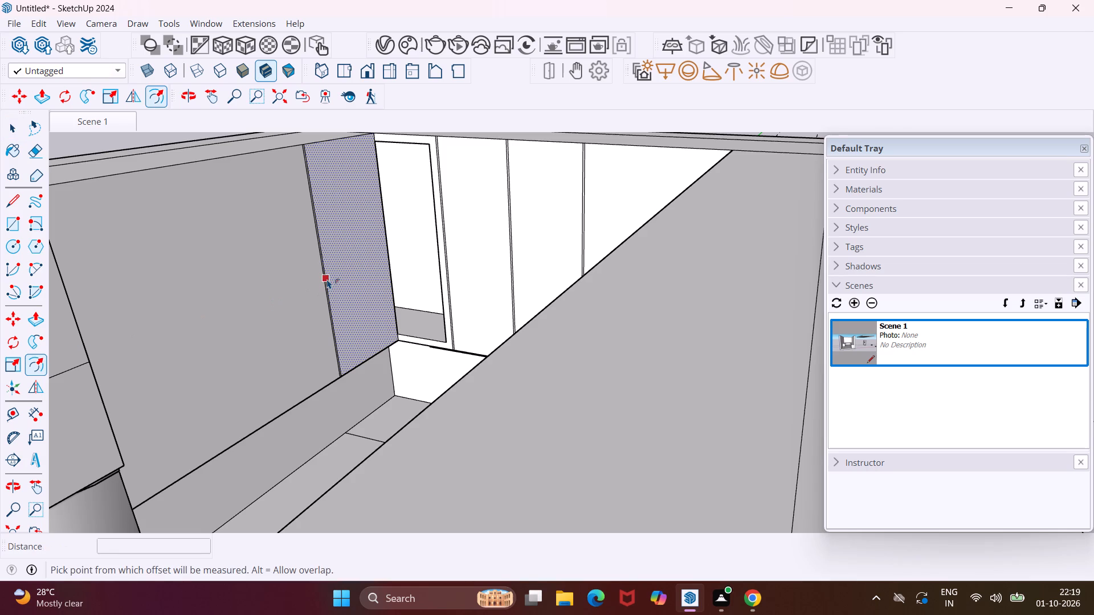
scroll(327, 276, "up", 10)
left_click(326, 275)
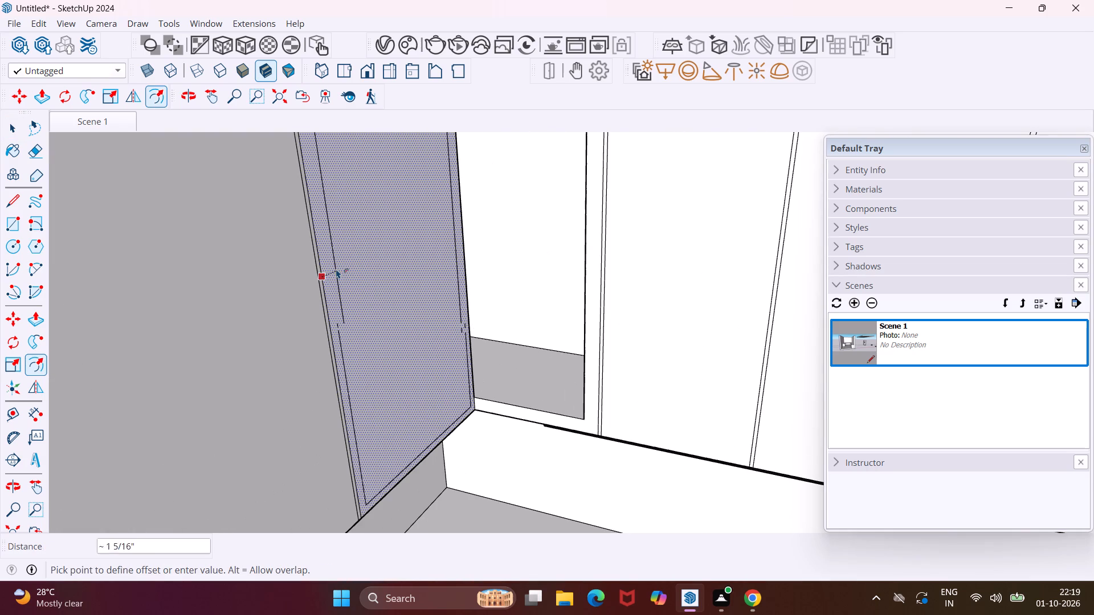
scroll(336, 269, "down", 8)
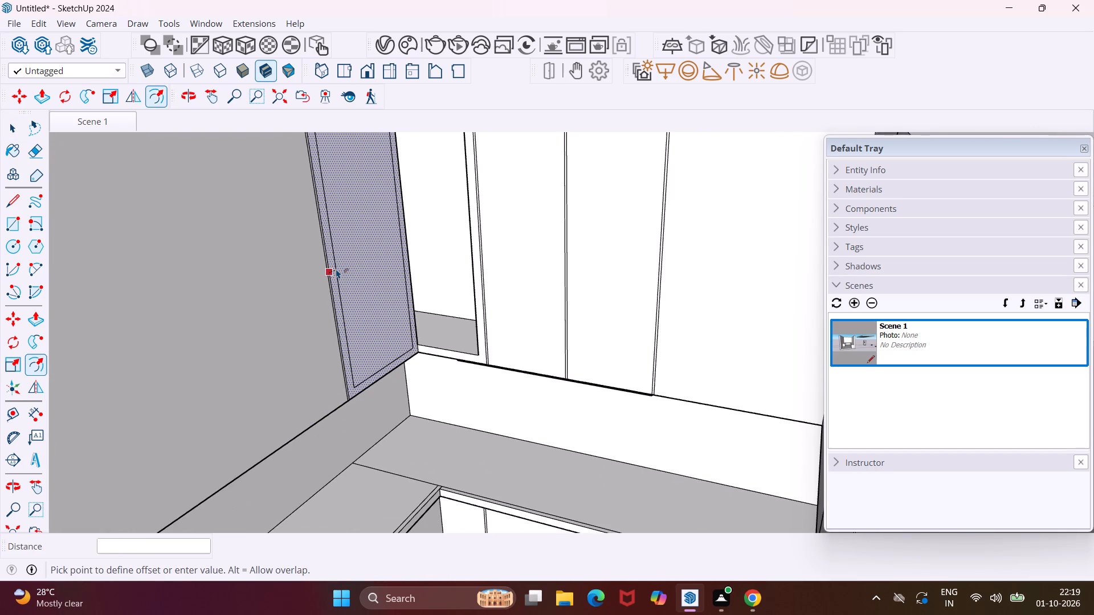
scroll(336, 269, "down", 4)
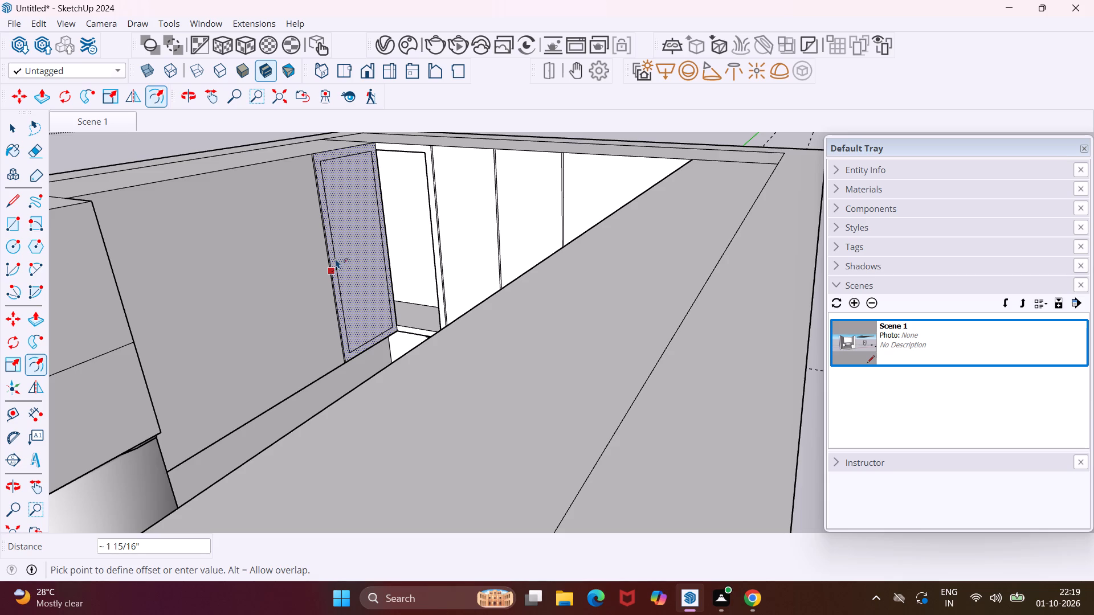
left_click(335, 257)
key("Escape")
key("space")
Move the corner-side edge of that side door's inset outline about 2 1/16" outward to the door's corner edge.
scroll(382, 207, "up", 5)
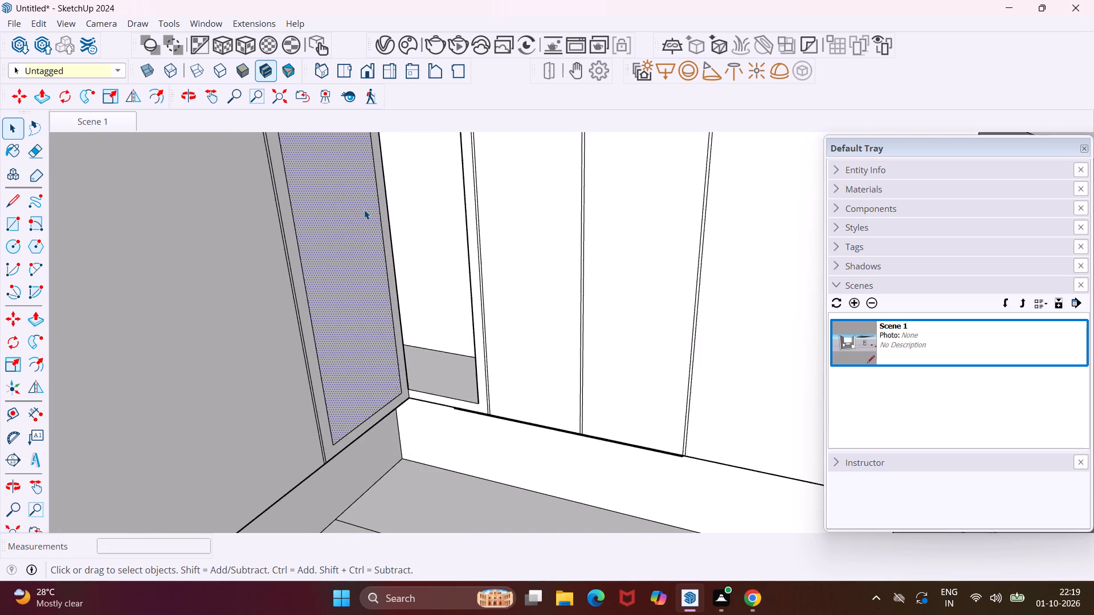
scroll(364, 210, "up", 3)
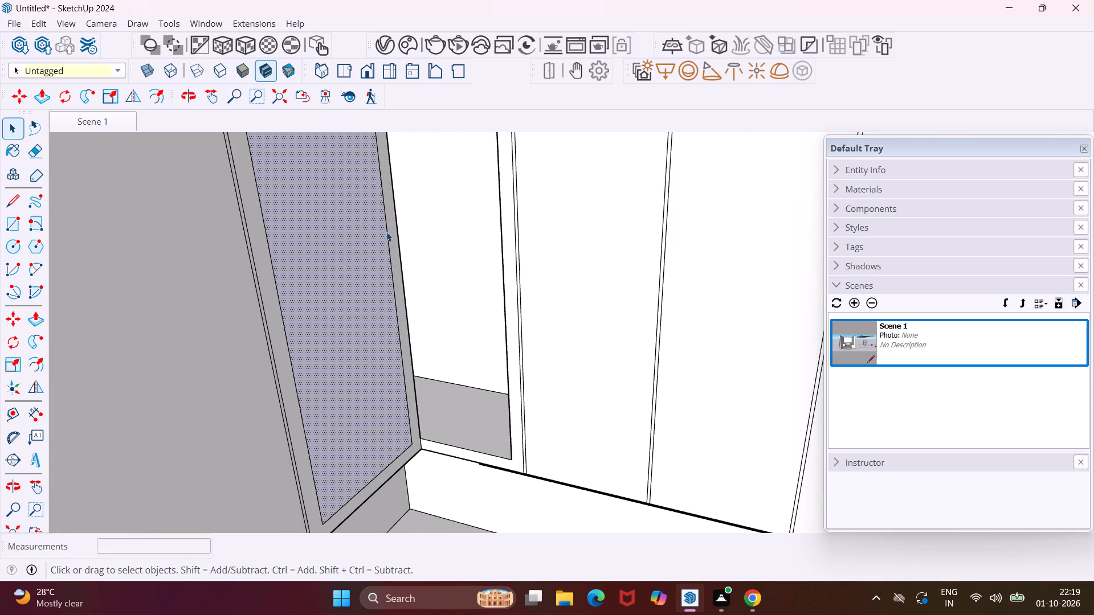
left_click(386, 232)
key("m")
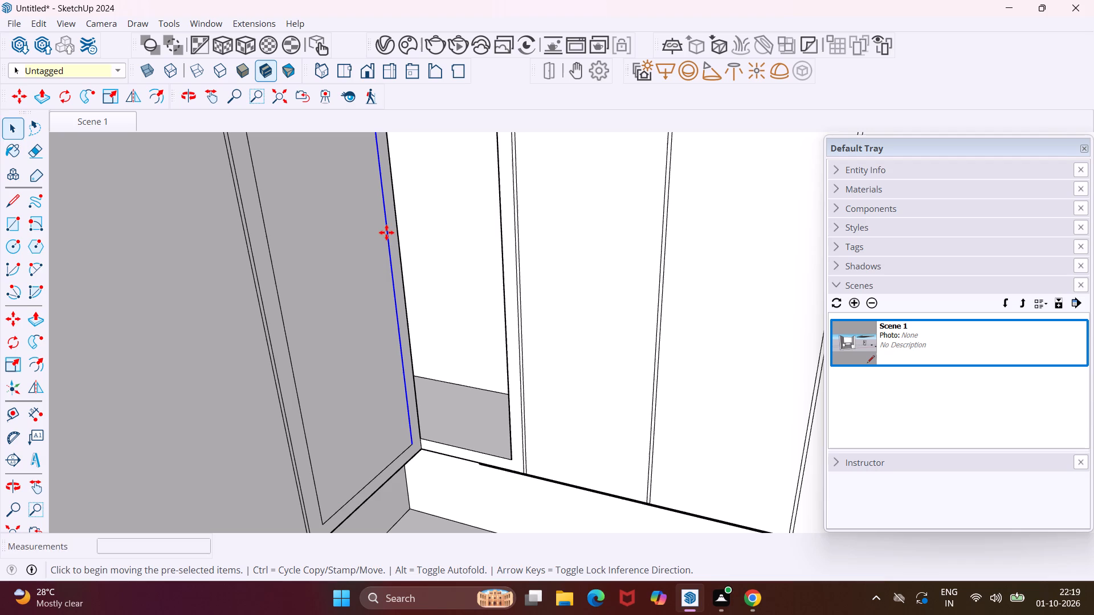
left_click(407, 445)
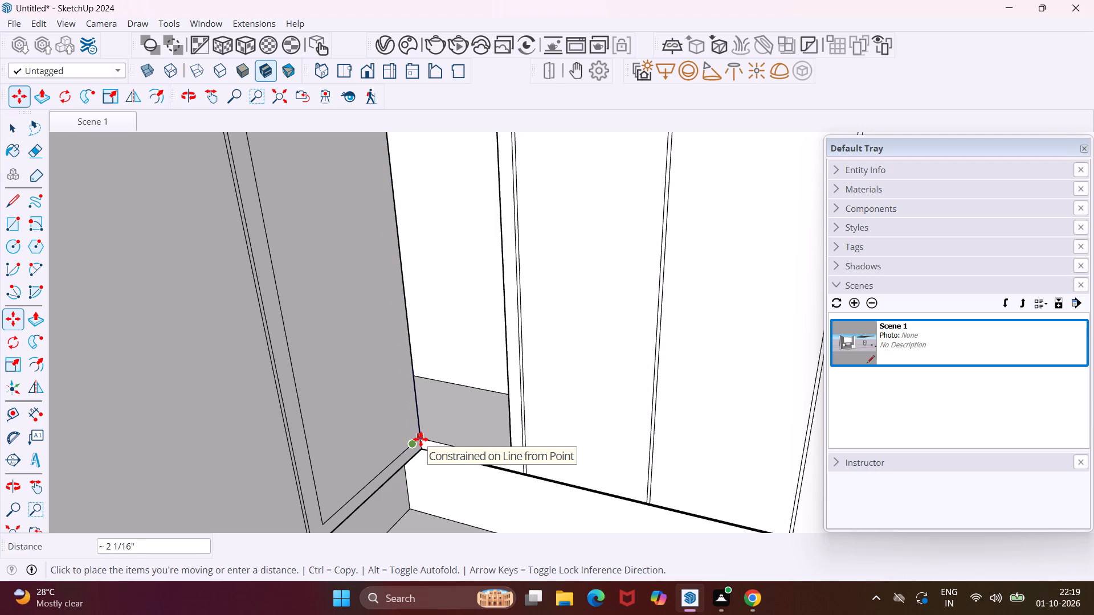
left_click(421, 439)
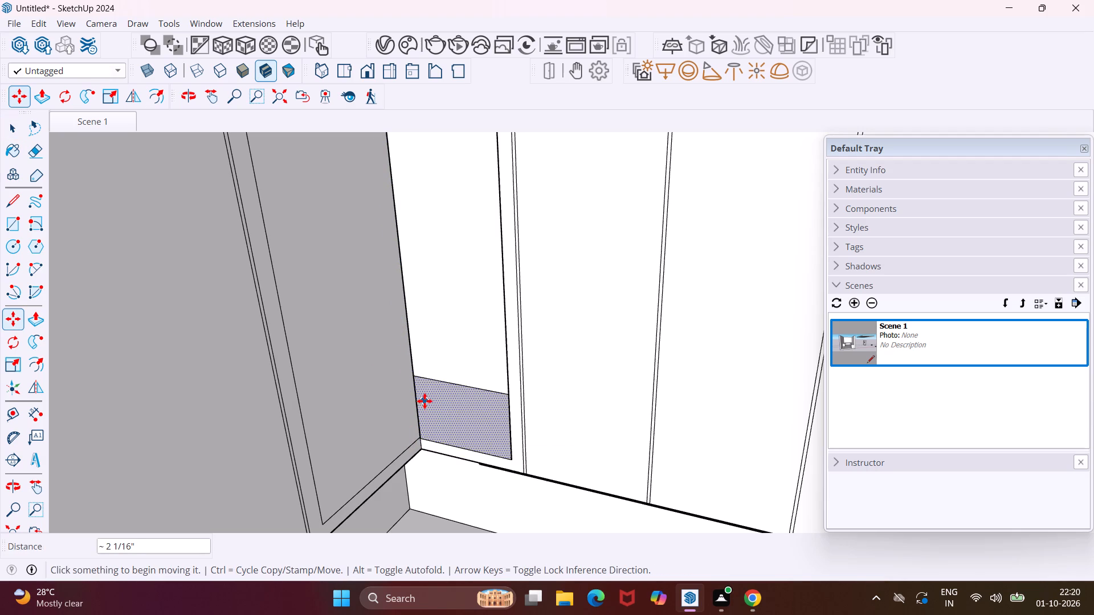
key("Escape")
key("space")
scroll(405, 386, "down", 7)
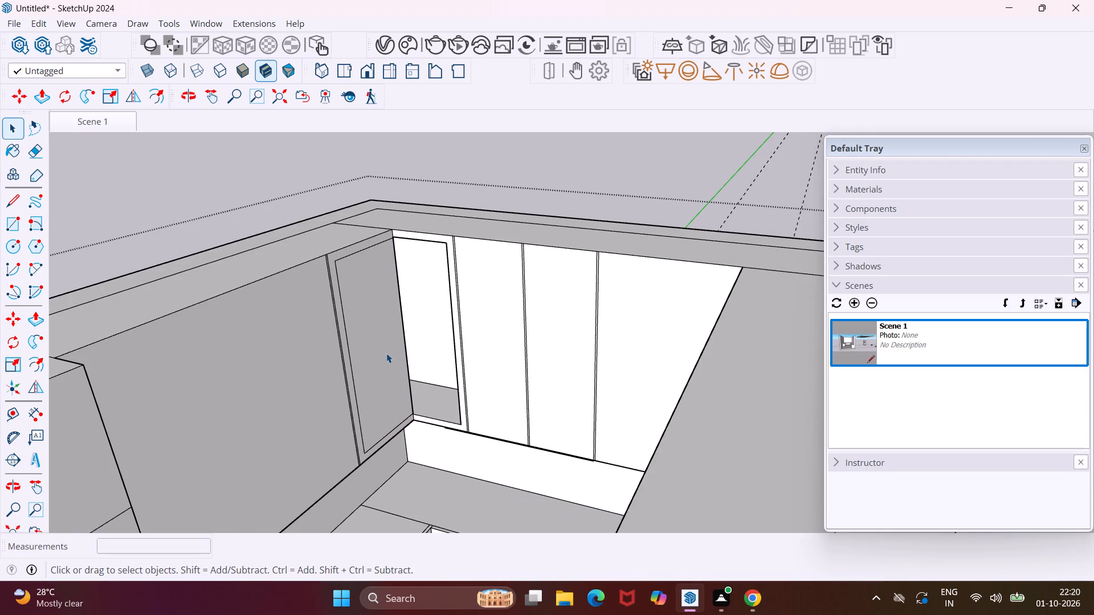
Push the inset face of the left side wall's upper cabinet door nearest the back corner inward 1' 5".
left_click(380, 346)
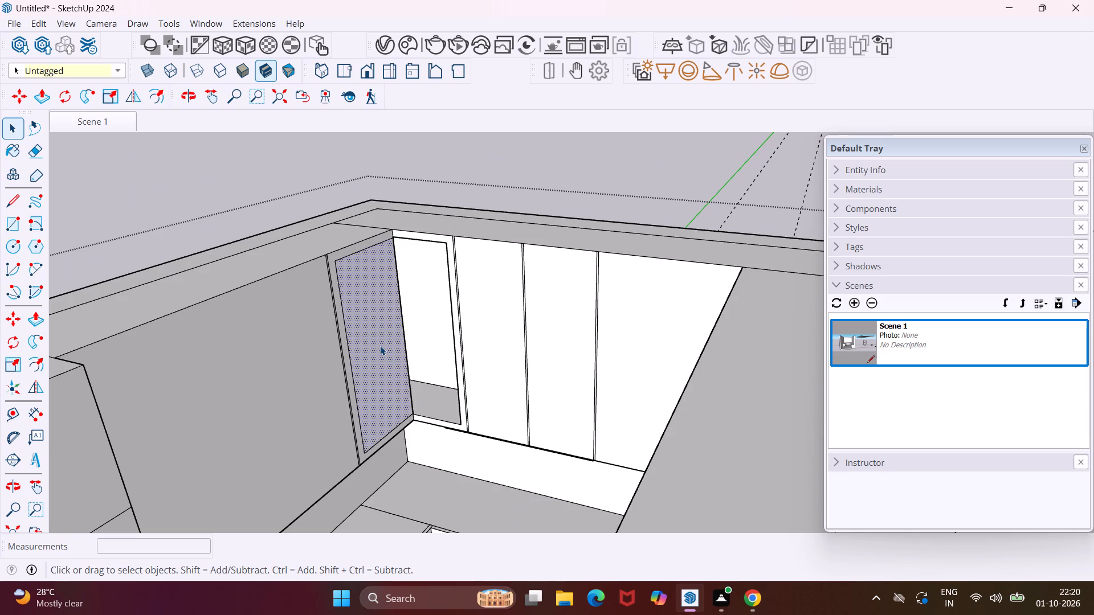
key("p")
left_click(380, 346)
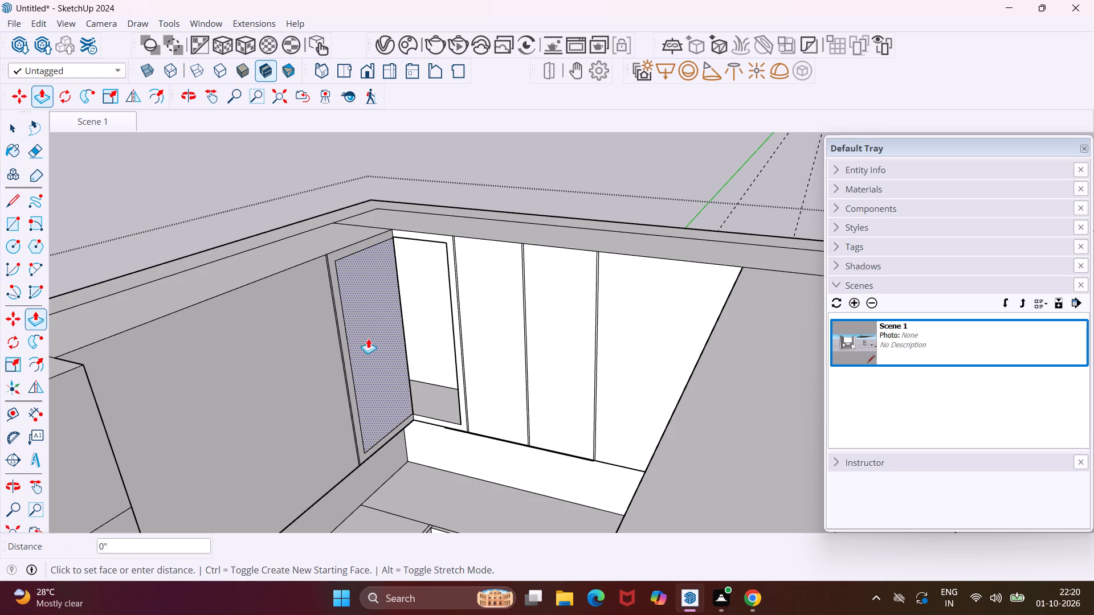
type("1'")
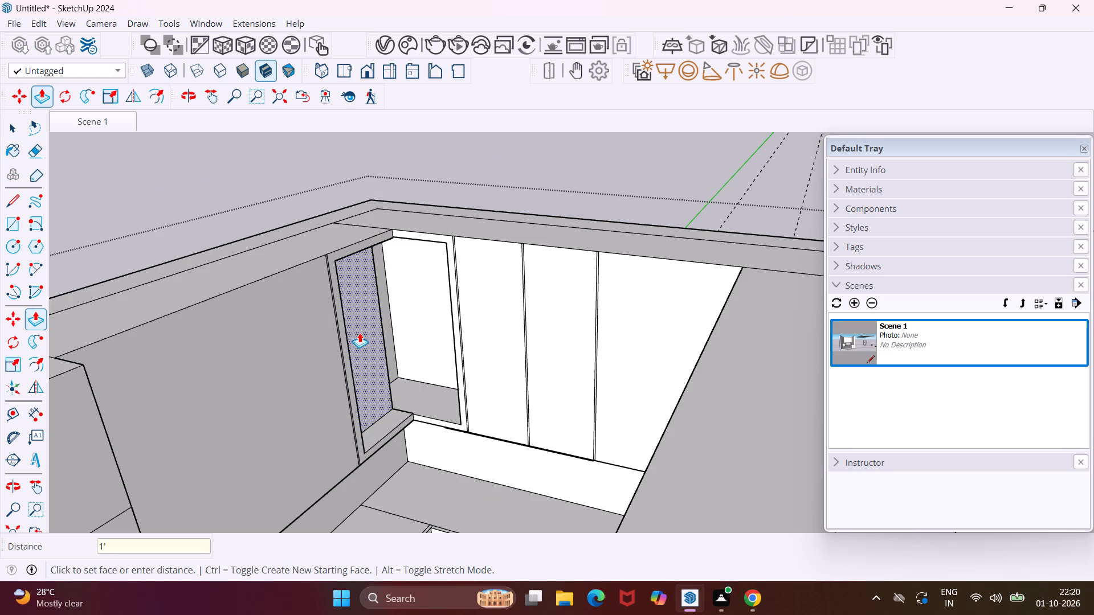
type("5\"")
key("Return")
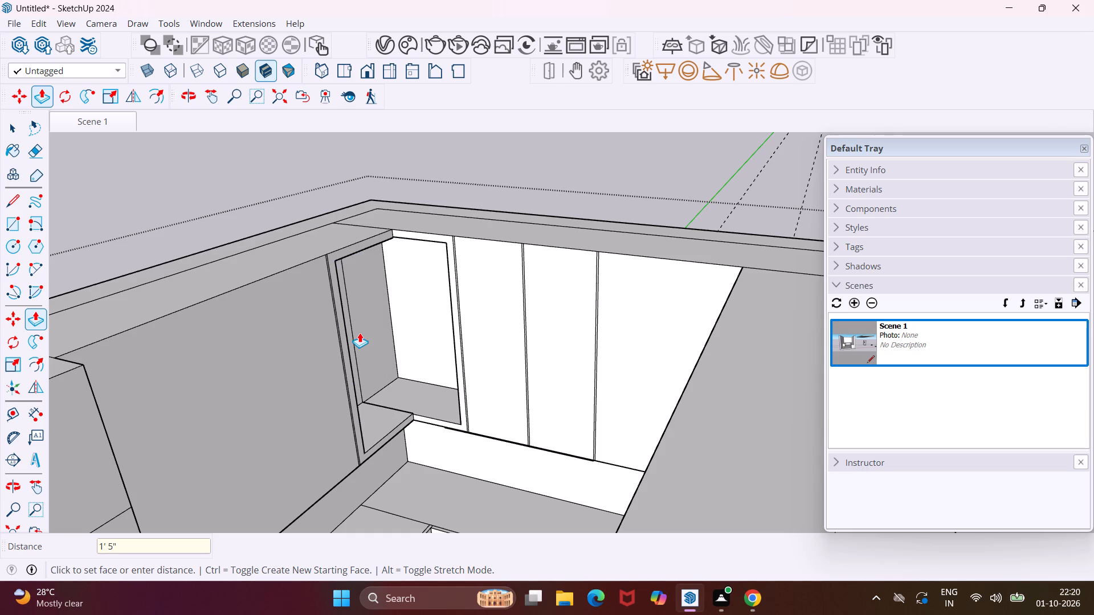
key("Escape")
key("space")
Offset the outline of the wide upper cabinet face beside the hollowed corner cabinet on the side wall inward about 2 15/16".
middle_click_drag(359, 332, 301, 321)
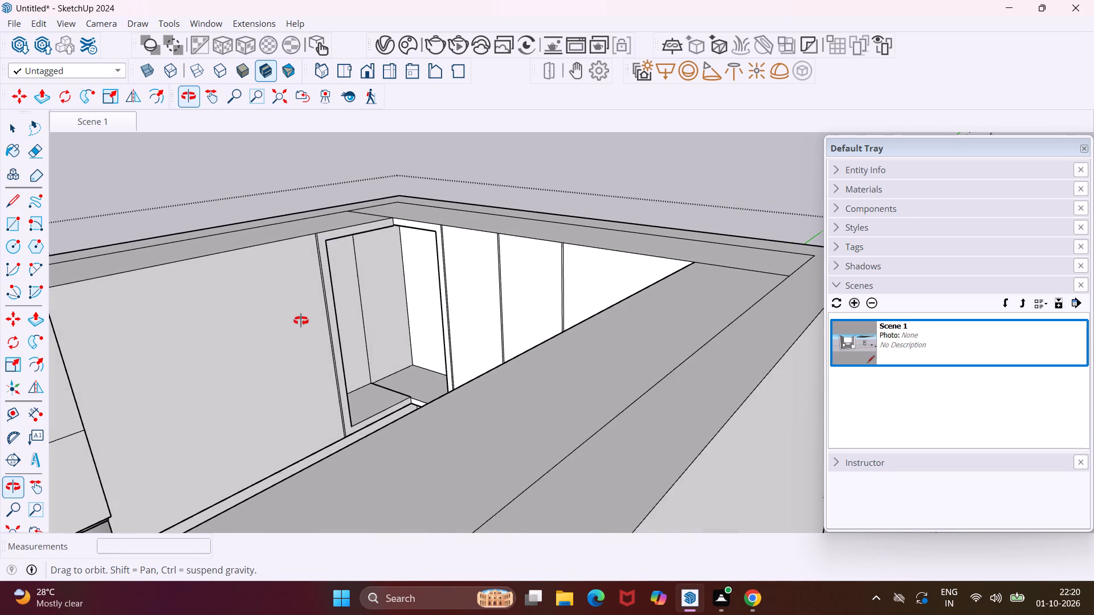
middle_click_drag(301, 321, 300, 321)
scroll(297, 315, "down", 4)
middle_click_drag(279, 315, 351, 318)
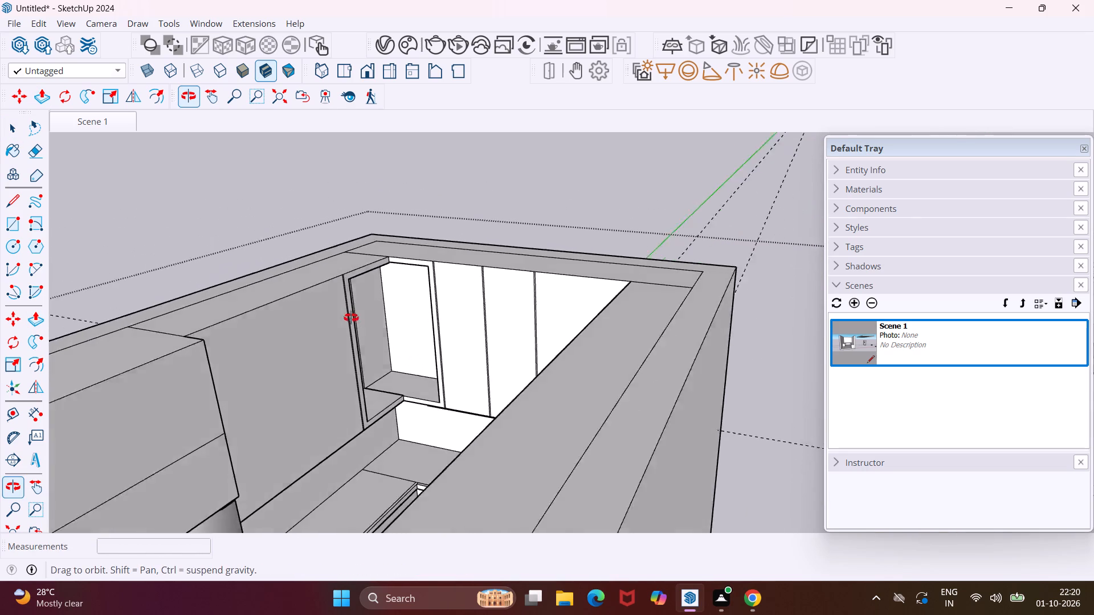
middle_click_drag(351, 318, 367, 318)
scroll(369, 318, "down", 4)
scroll(369, 399, "up", 4)
left_click(350, 387)
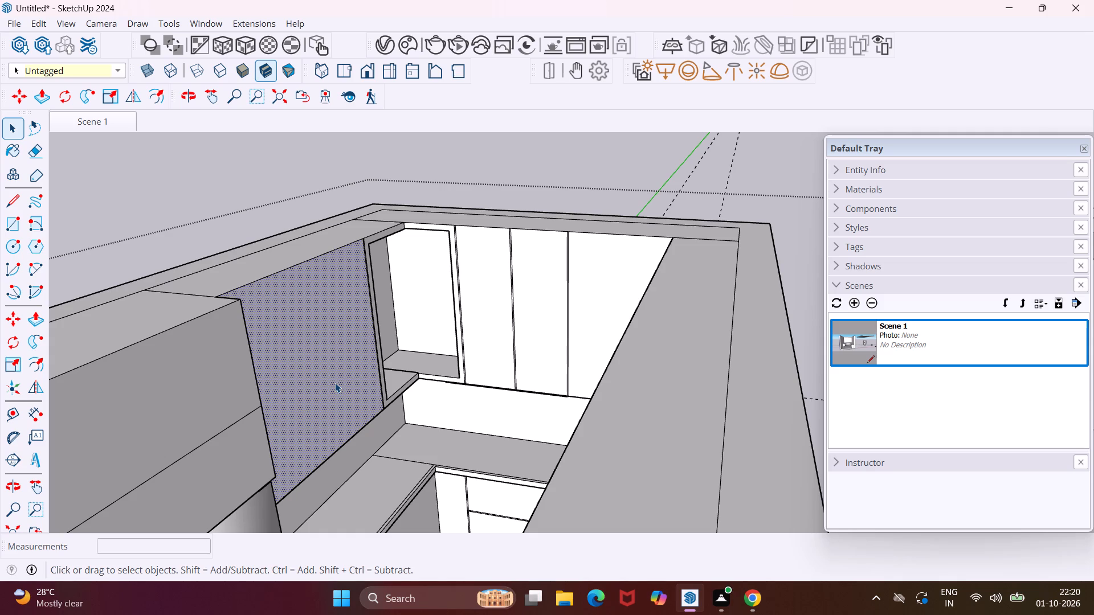
middle_click_drag(334, 382, 302, 387)
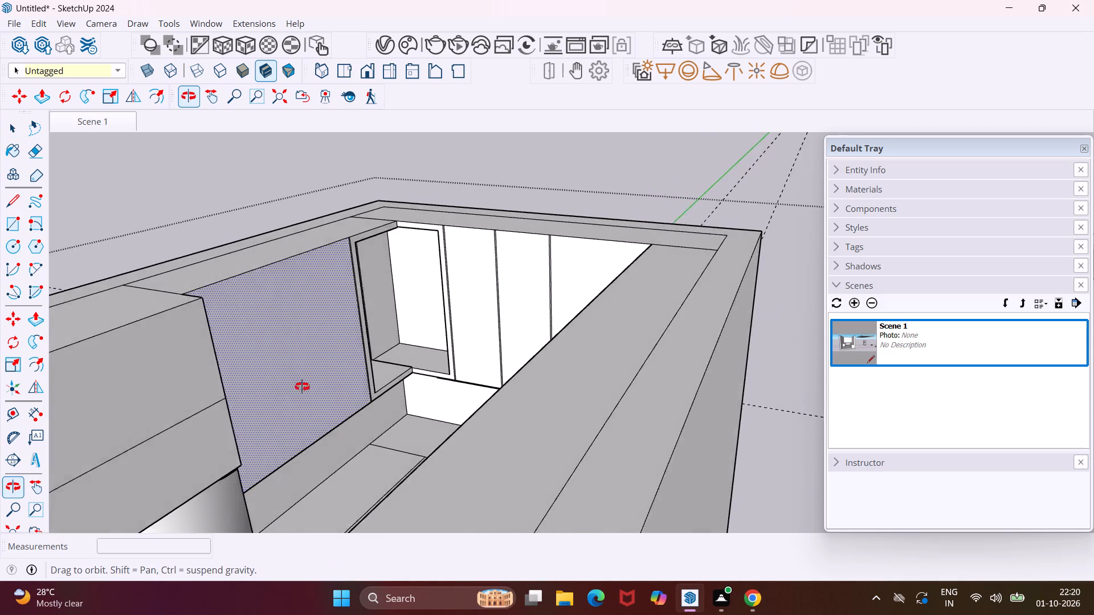
middle_click_drag(302, 387, 185, 431)
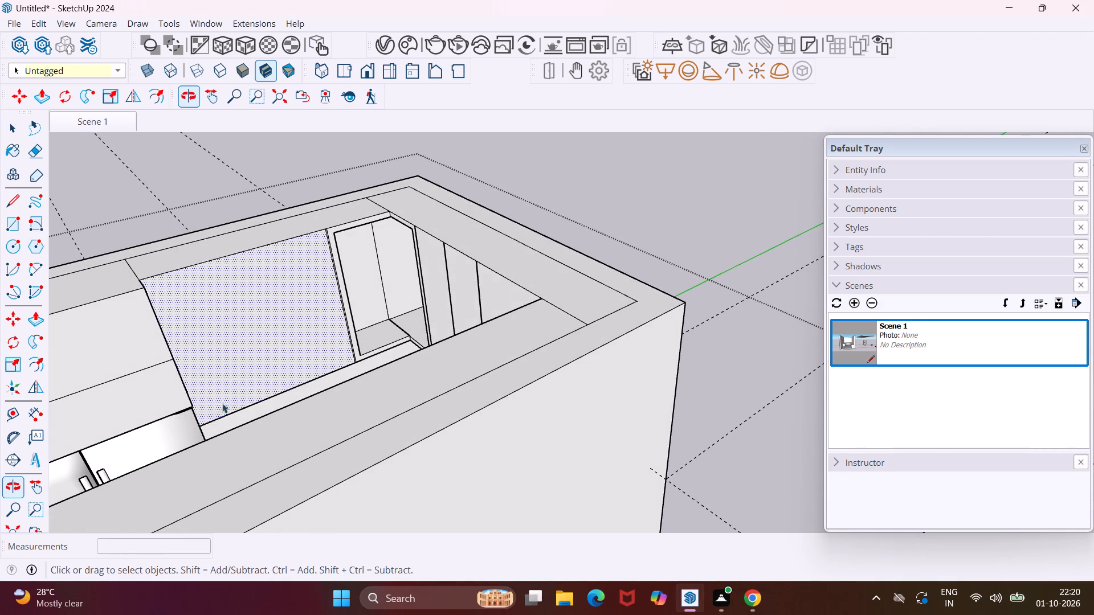
scroll(263, 352, "up", 4)
middle_click_drag(262, 352, 229, 352)
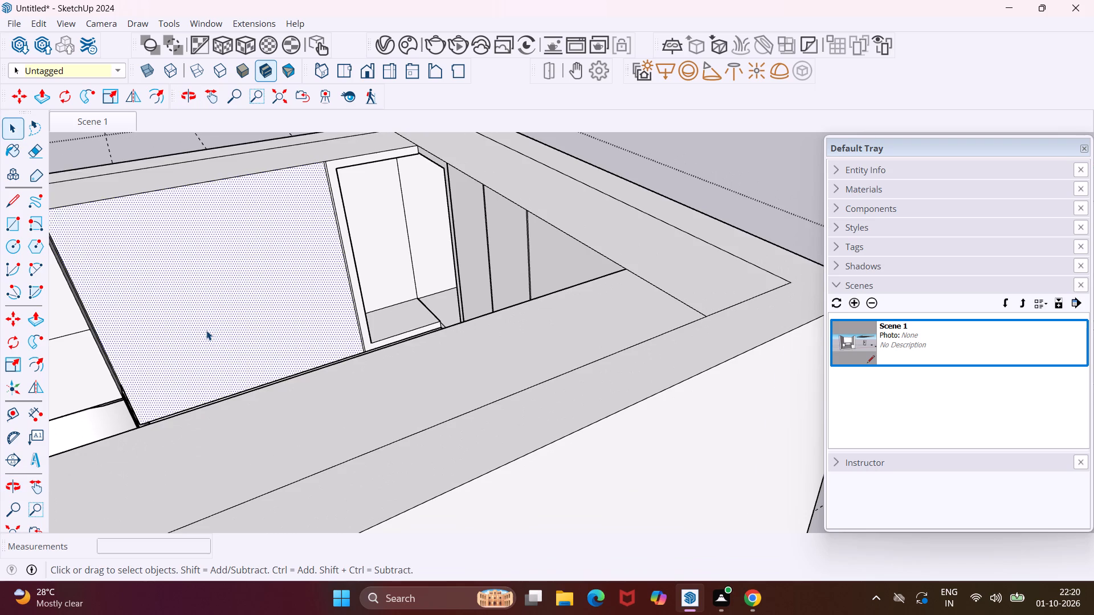
scroll(206, 330, "down", 3)
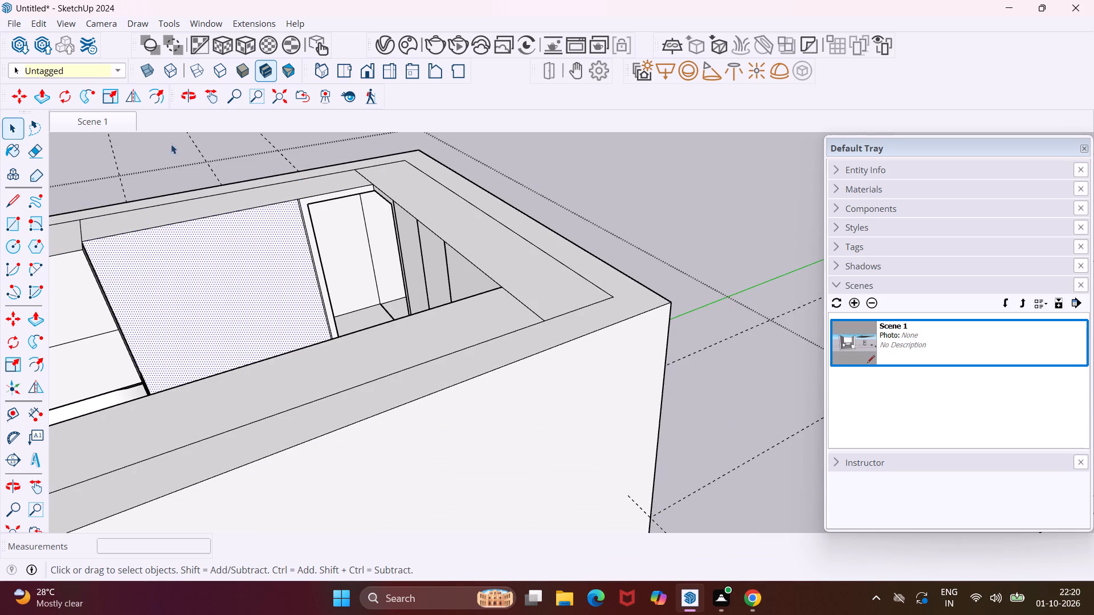
left_click(28, 360)
left_click(177, 261)
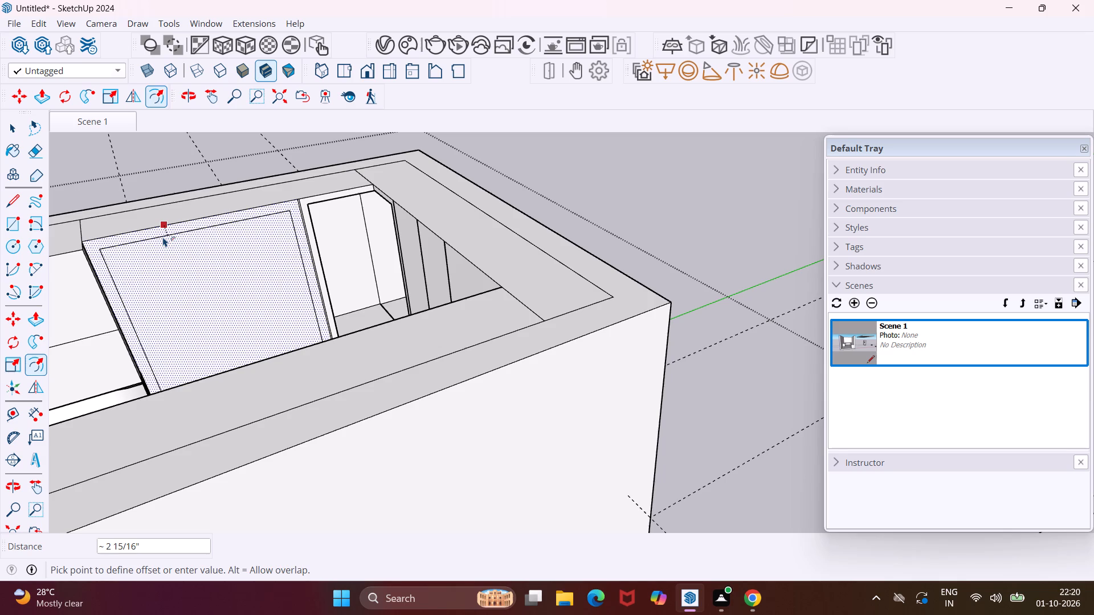
left_click(163, 237)
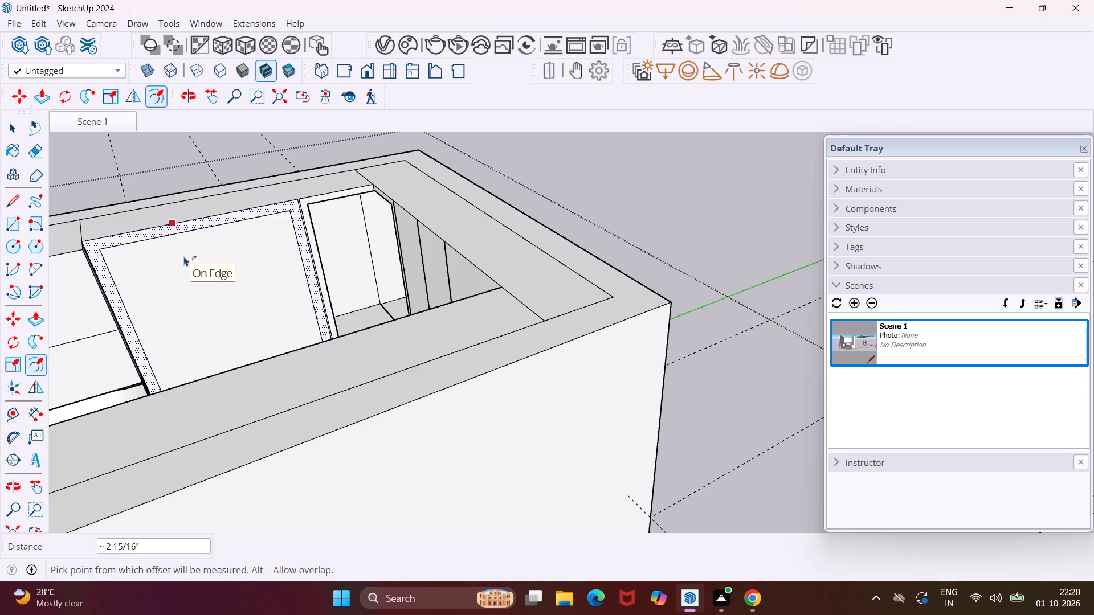
key("Escape")
key("space")
Copy the wide cabinet's inset face to an empty spot outside the kitchen, beyond the open end of the side wall.
left_click(187, 261)
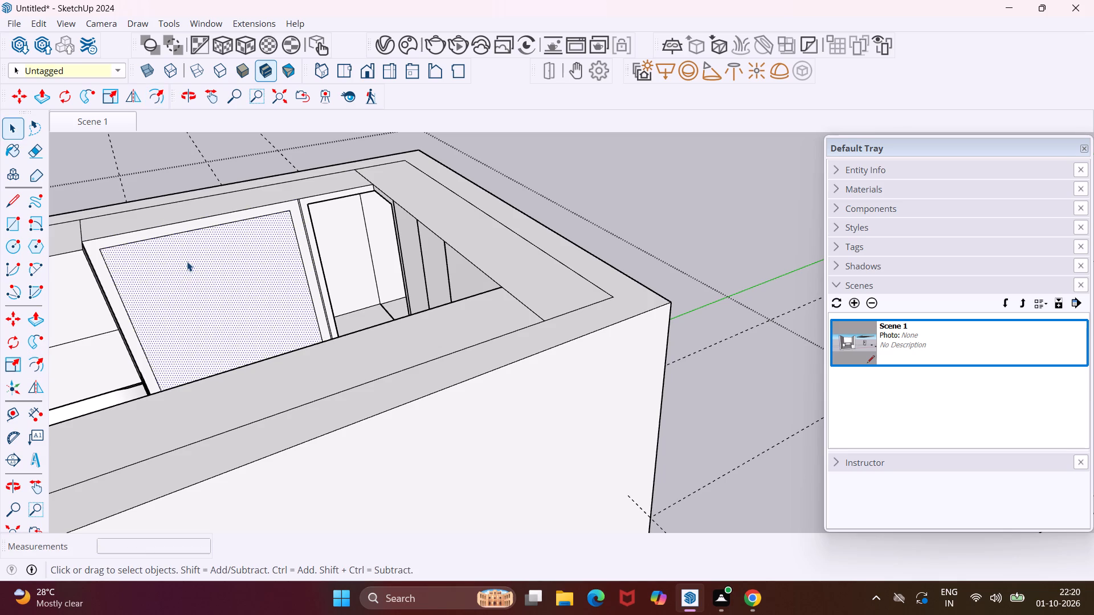
key("m")
left_click(187, 261)
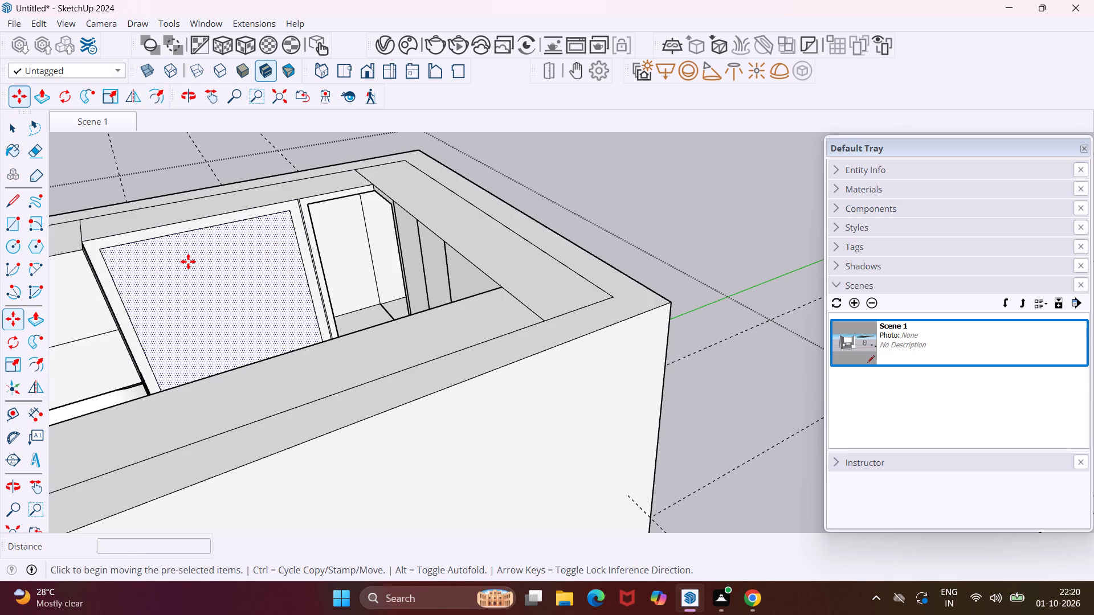
scroll(256, 244, "down", 3)
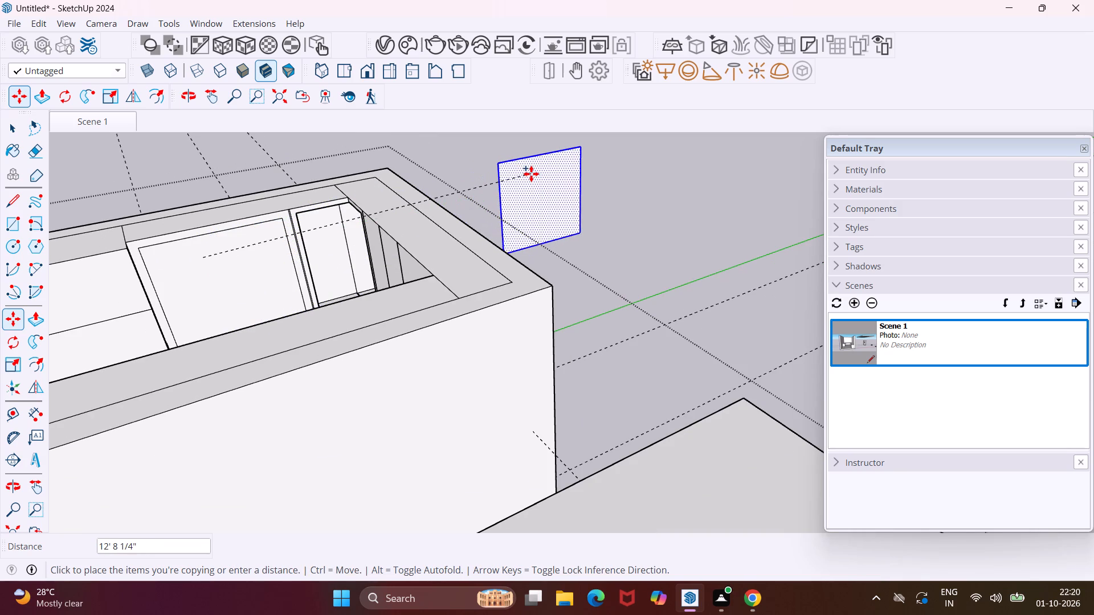
scroll(531, 174, "down", 11)
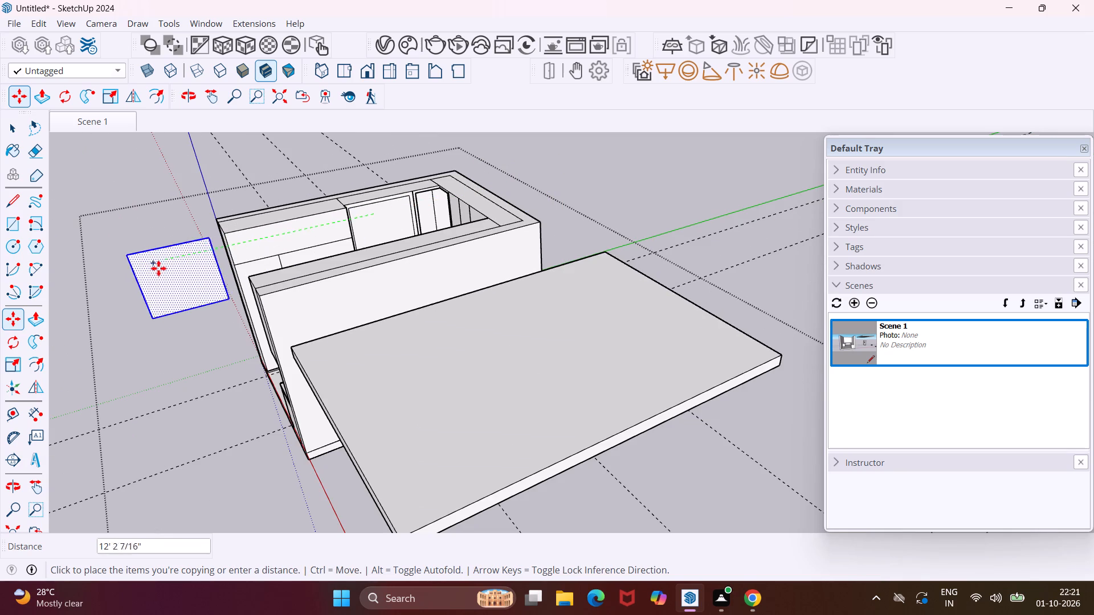
left_click(138, 268)
key("Escape")
key("space")
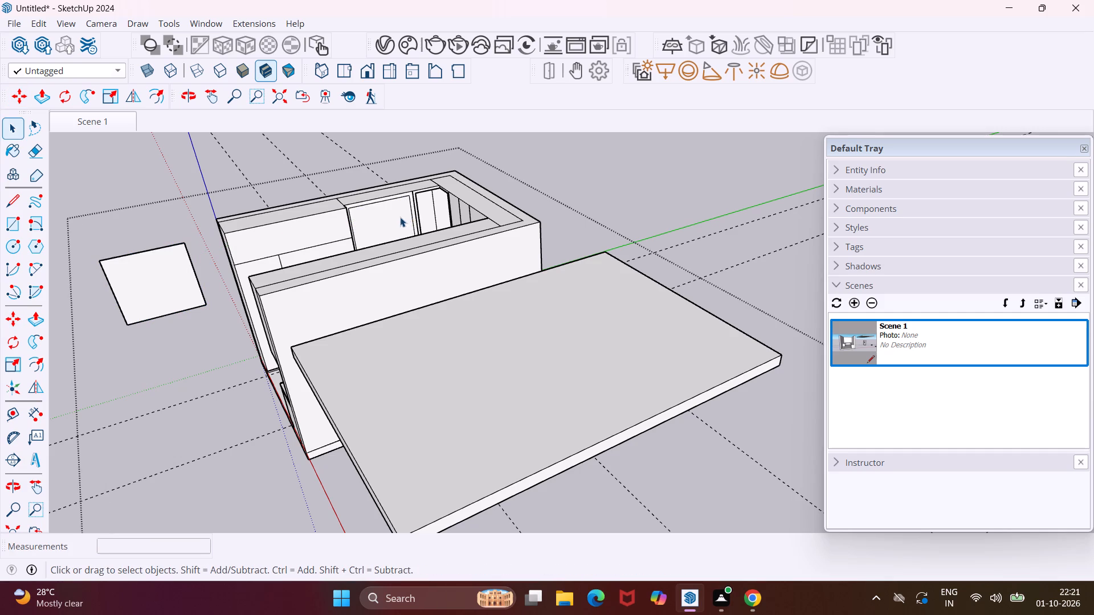
Push the inset face of the side wall's wide upper cabinet inward 1' 5".
scroll(388, 218, "up", 5)
left_click(388, 218)
middle_click_drag(388, 218, 387, 214)
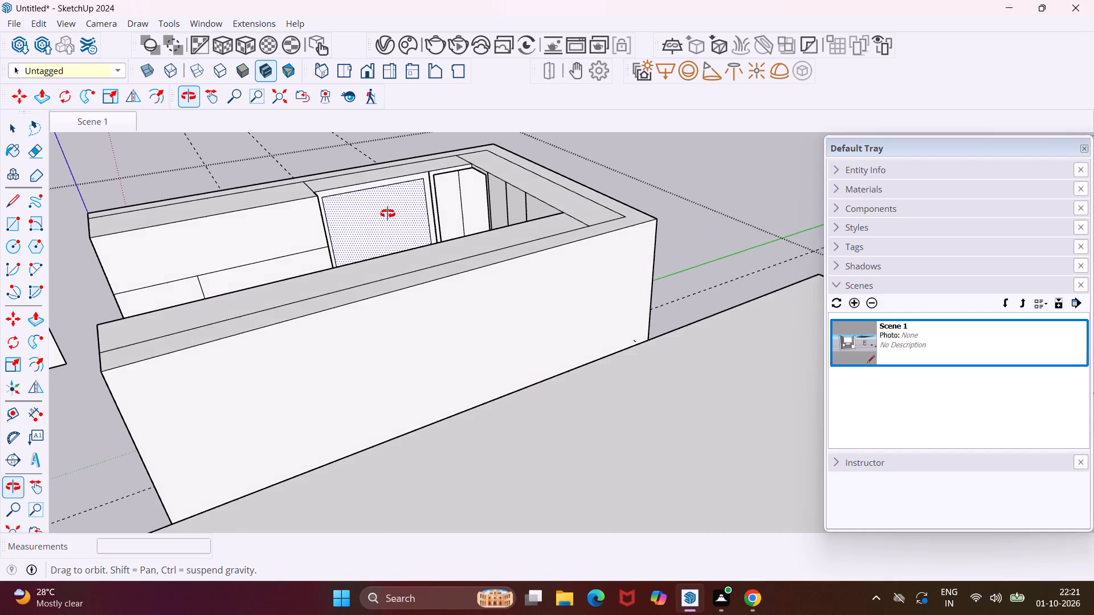
middle_click_drag(387, 214, 389, 209)
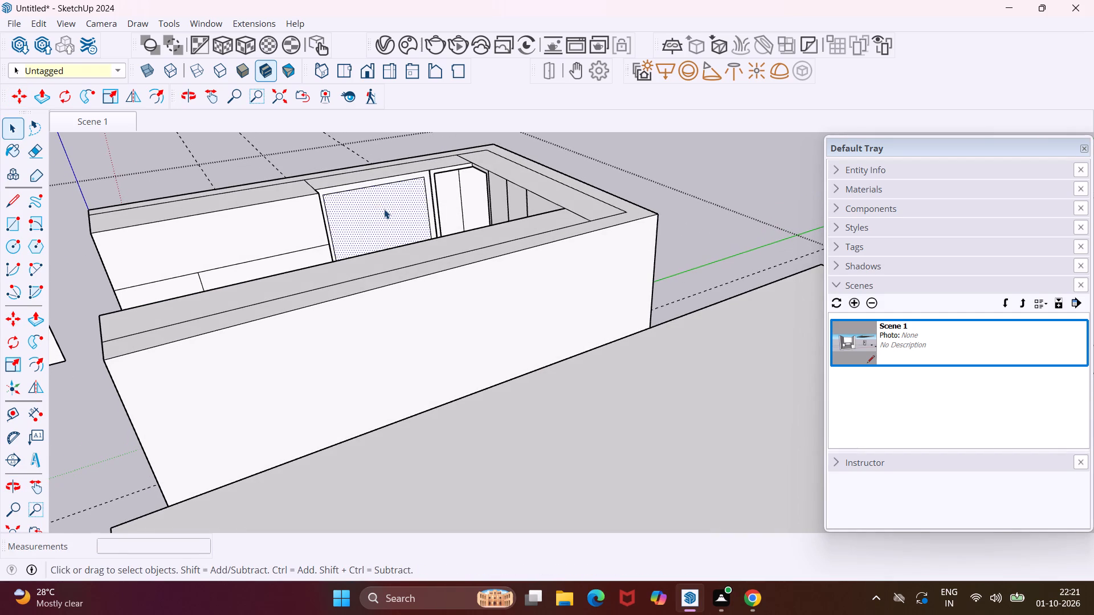
key("p")
left_click(384, 209)
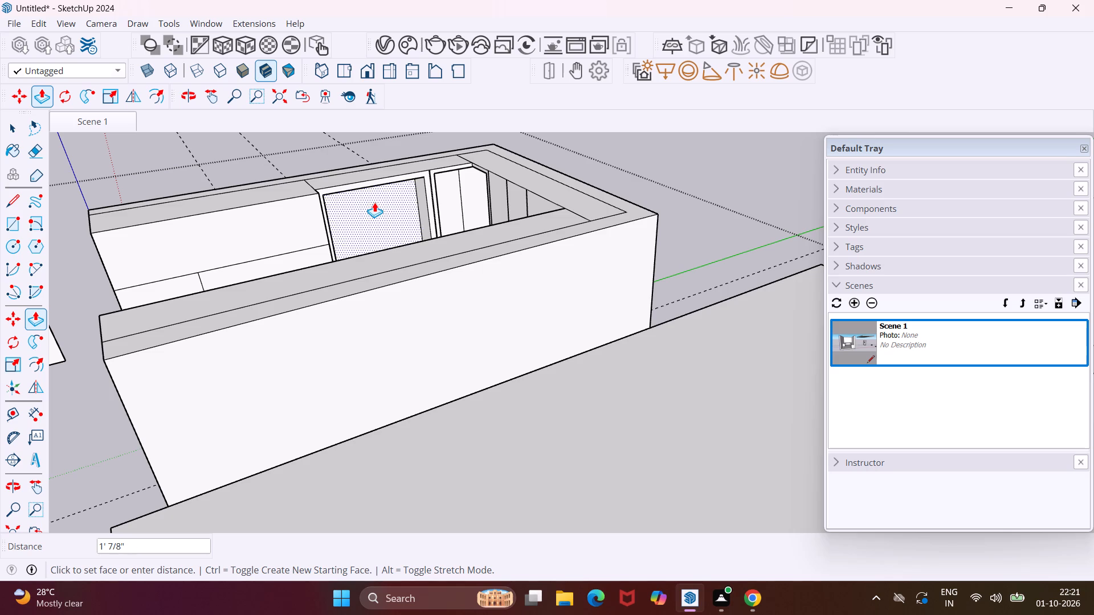
type("1'")
type("5\"")
key("Return")
key("Escape")
key("space")
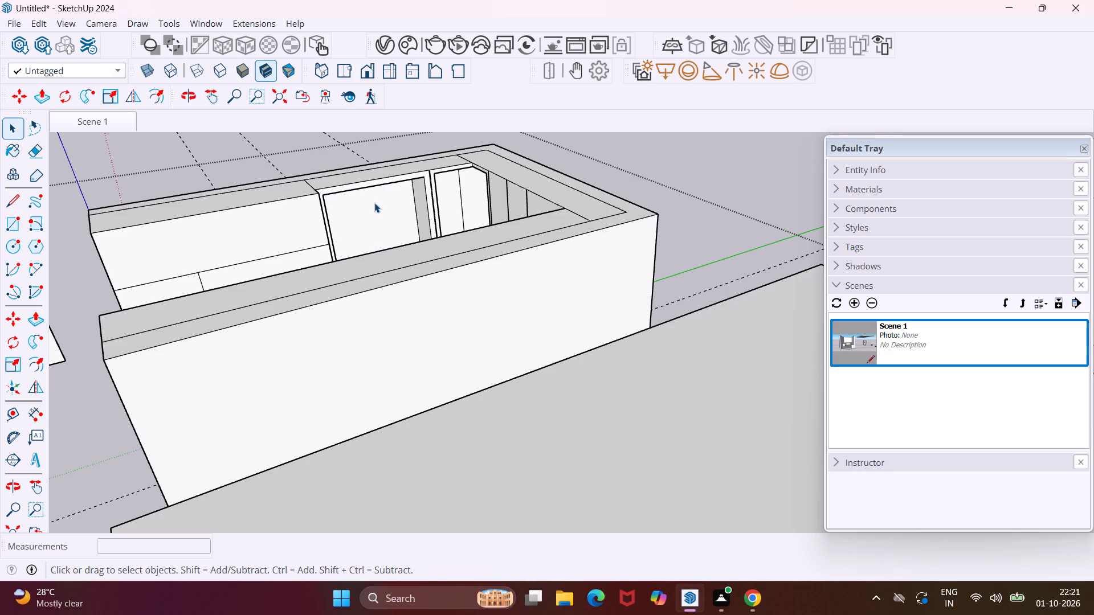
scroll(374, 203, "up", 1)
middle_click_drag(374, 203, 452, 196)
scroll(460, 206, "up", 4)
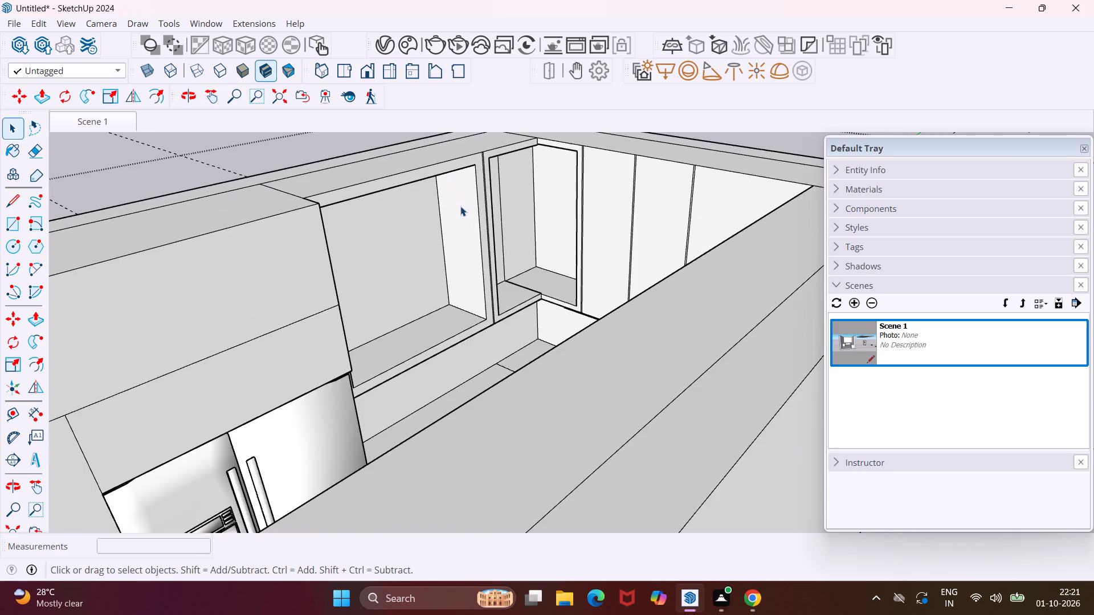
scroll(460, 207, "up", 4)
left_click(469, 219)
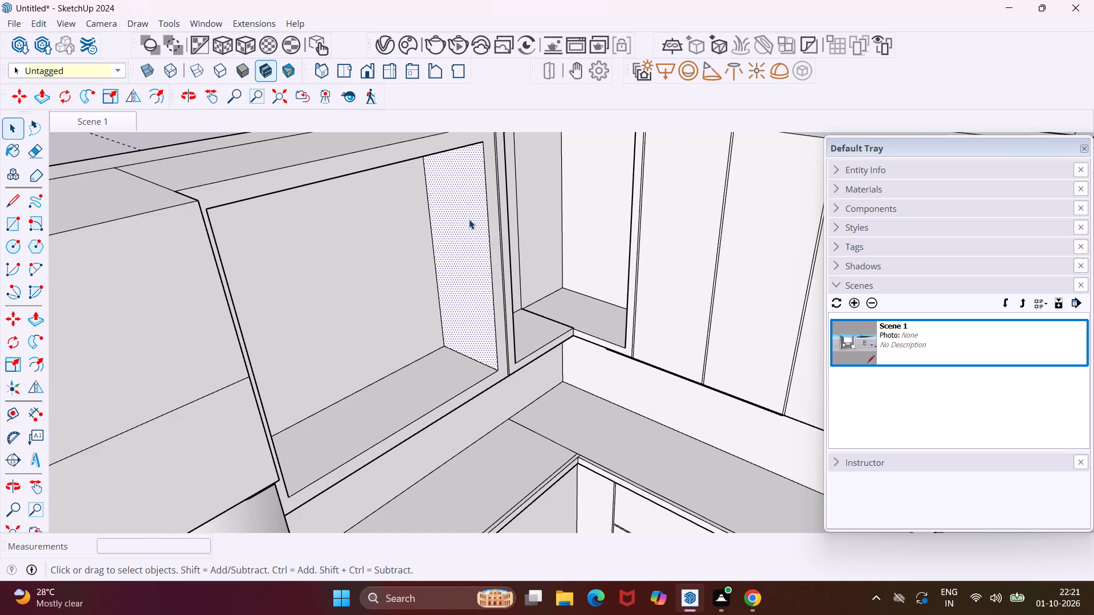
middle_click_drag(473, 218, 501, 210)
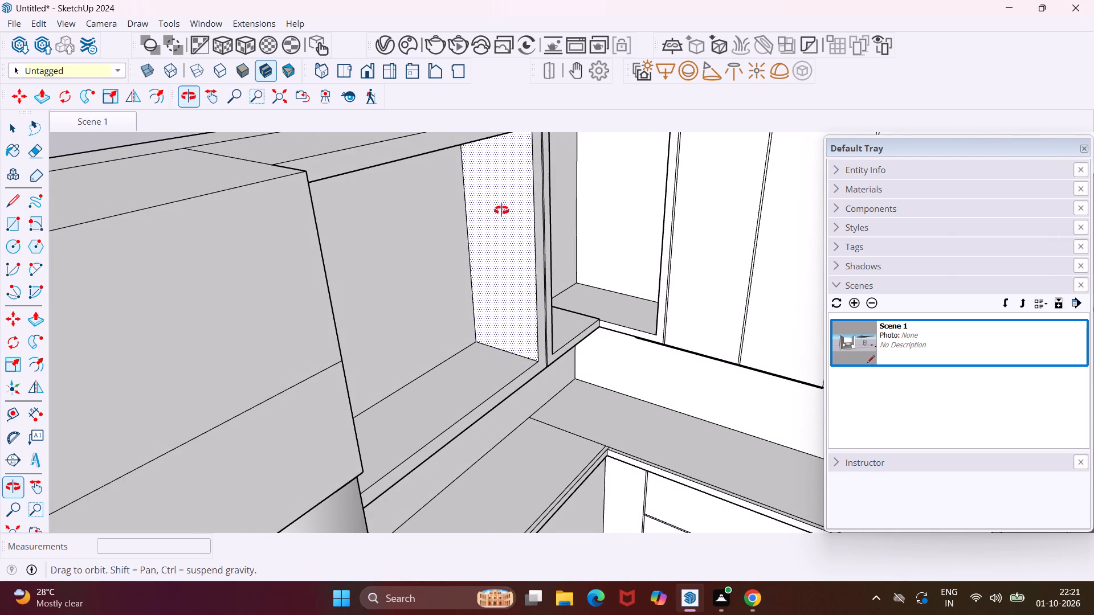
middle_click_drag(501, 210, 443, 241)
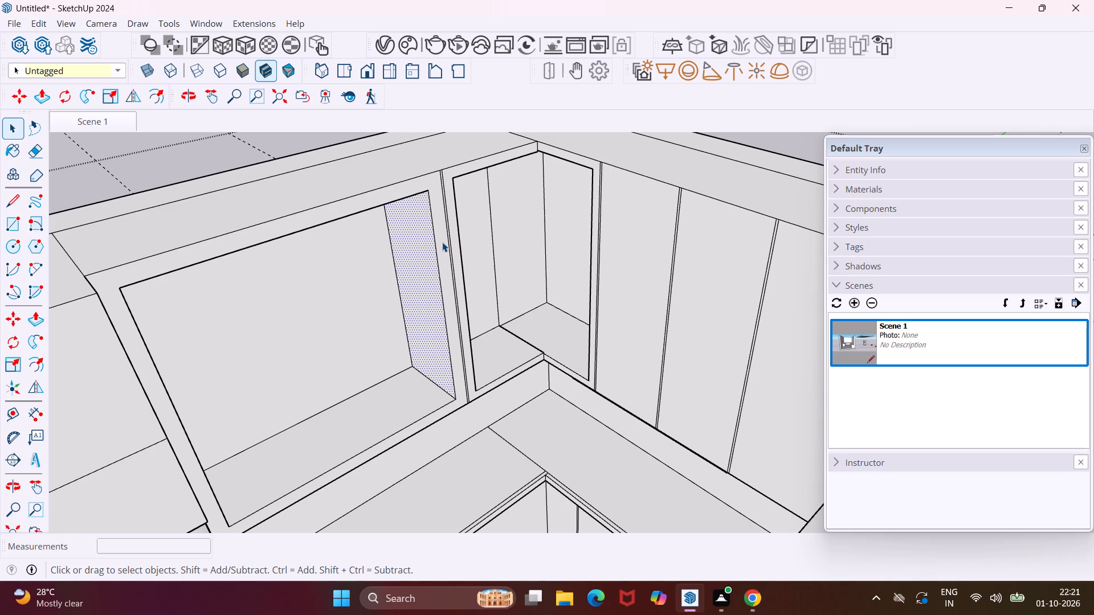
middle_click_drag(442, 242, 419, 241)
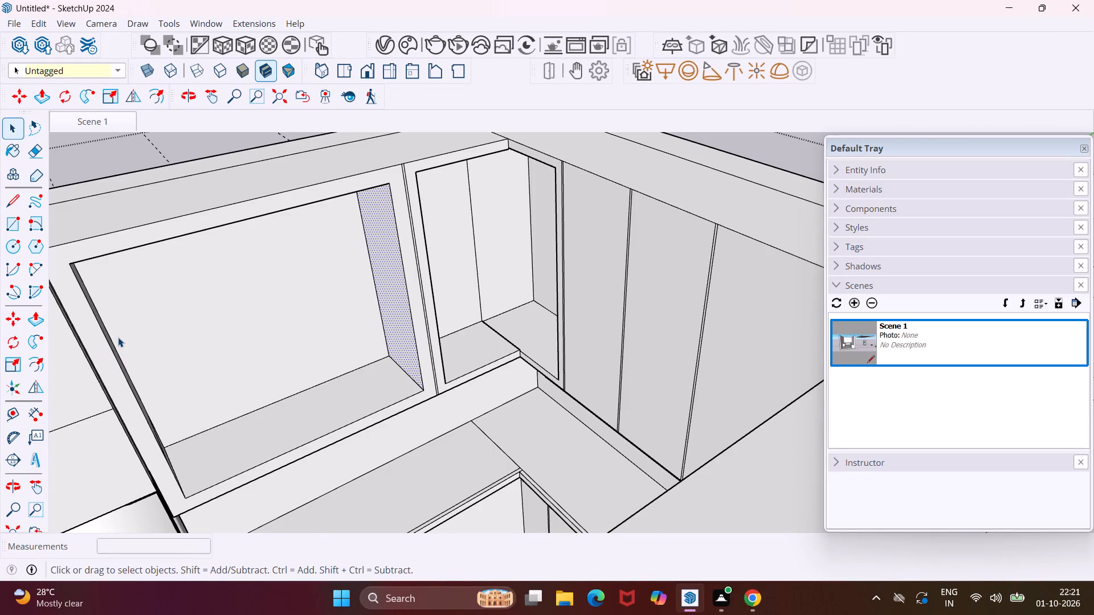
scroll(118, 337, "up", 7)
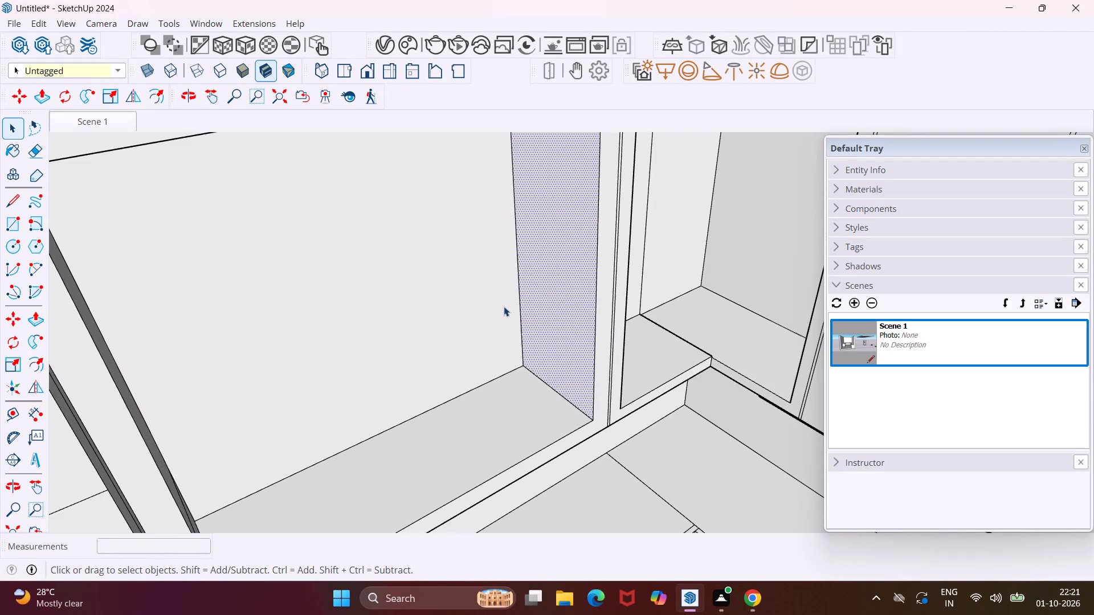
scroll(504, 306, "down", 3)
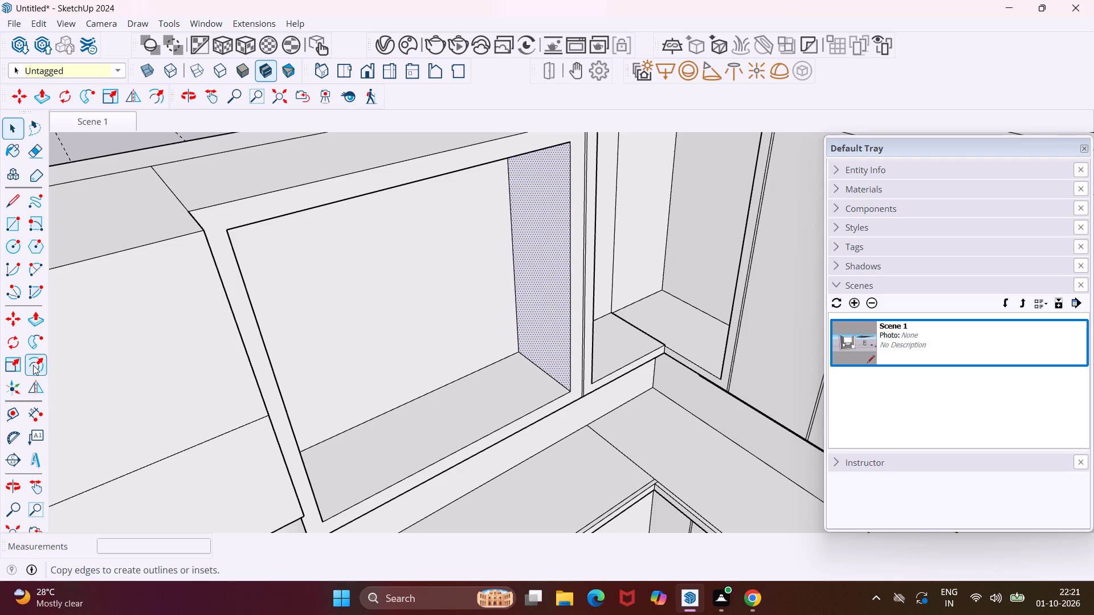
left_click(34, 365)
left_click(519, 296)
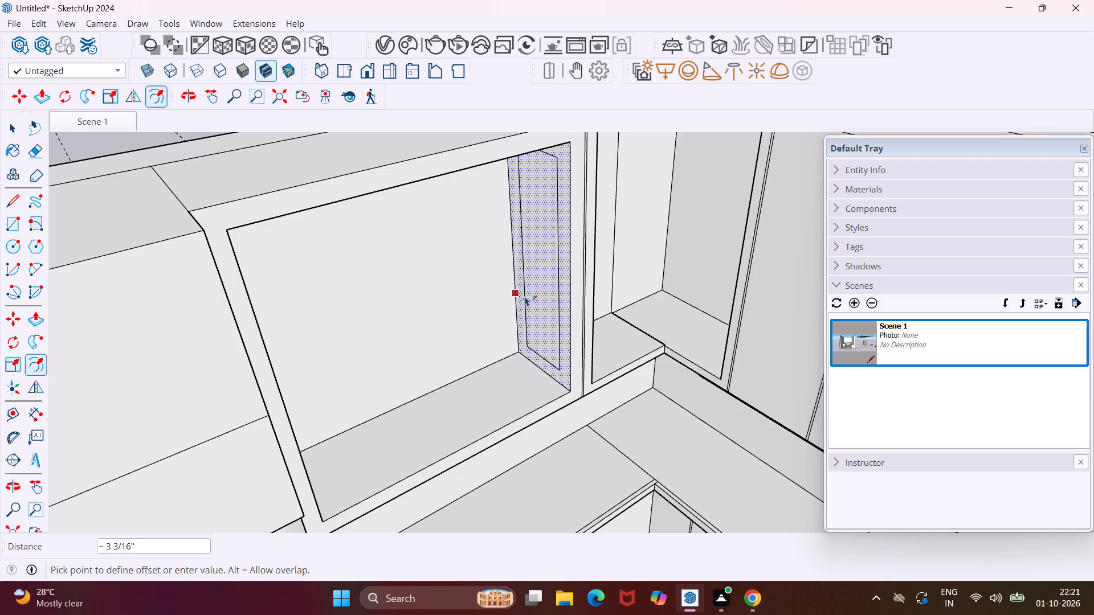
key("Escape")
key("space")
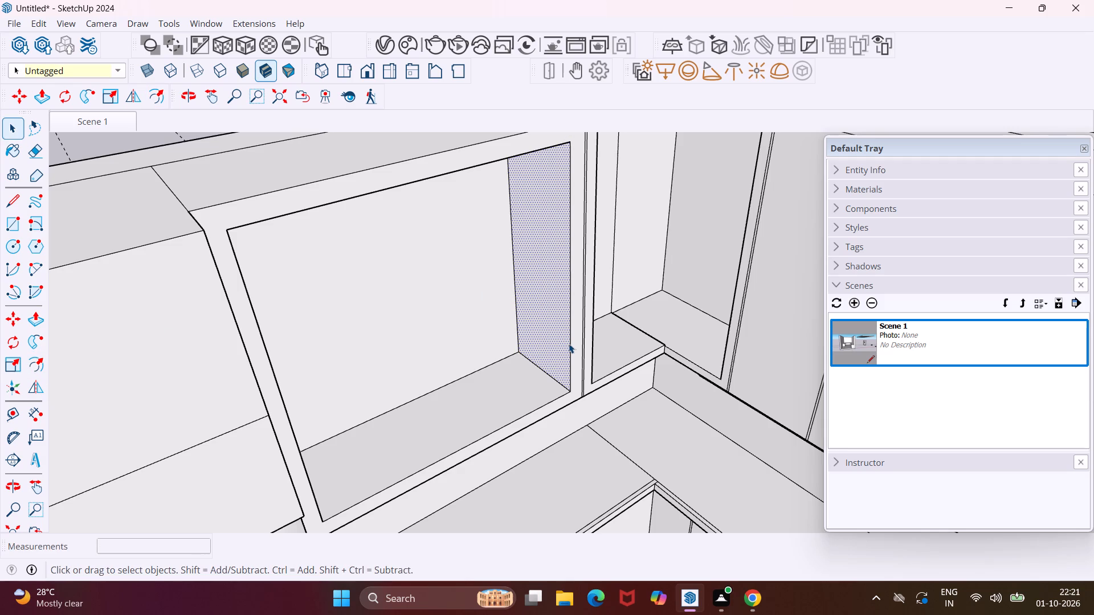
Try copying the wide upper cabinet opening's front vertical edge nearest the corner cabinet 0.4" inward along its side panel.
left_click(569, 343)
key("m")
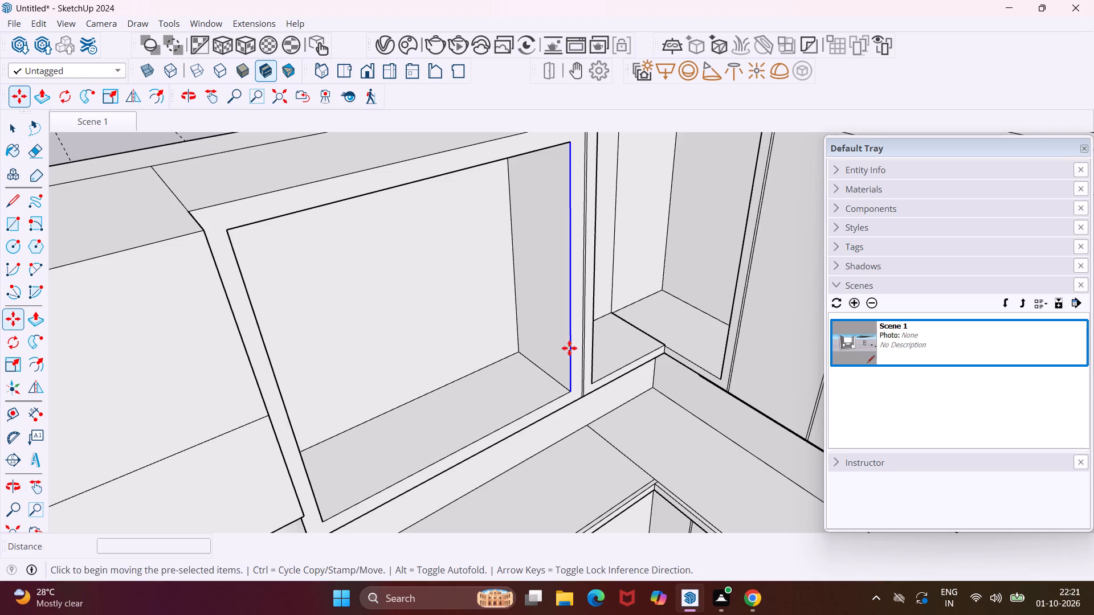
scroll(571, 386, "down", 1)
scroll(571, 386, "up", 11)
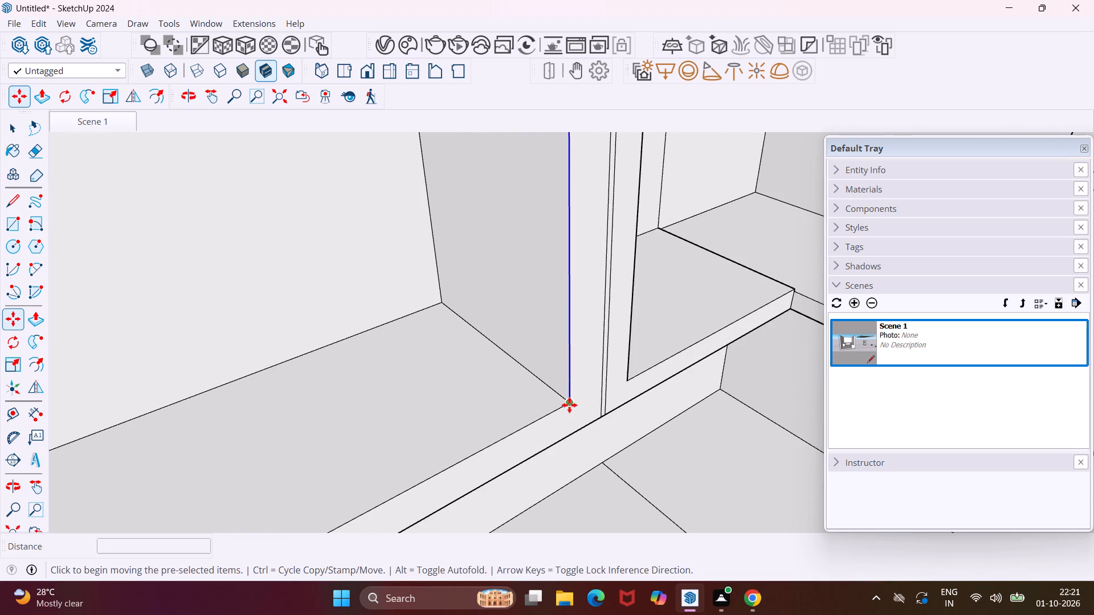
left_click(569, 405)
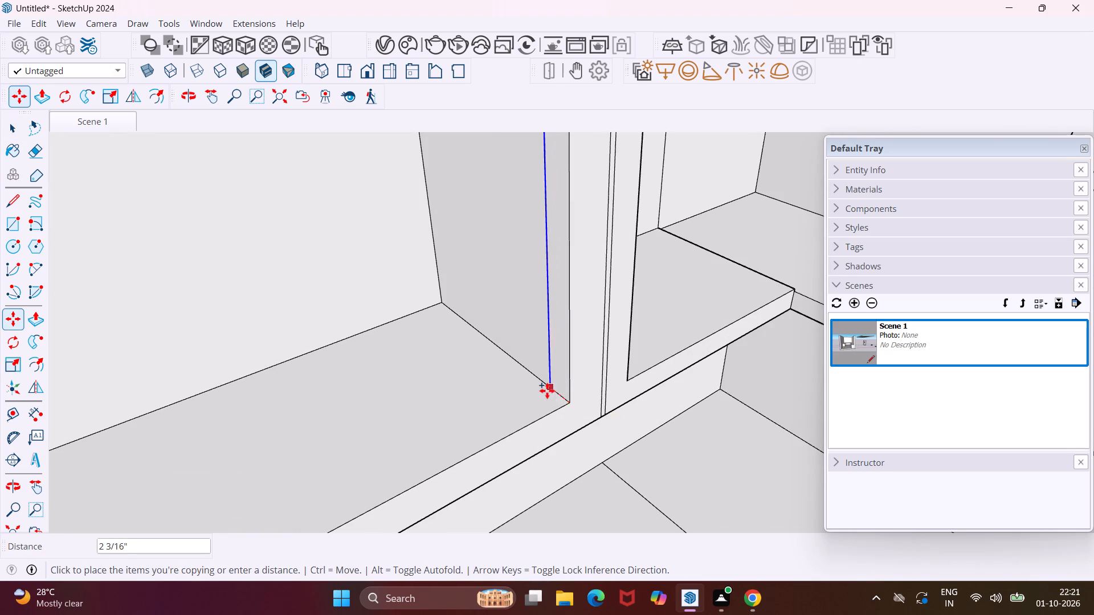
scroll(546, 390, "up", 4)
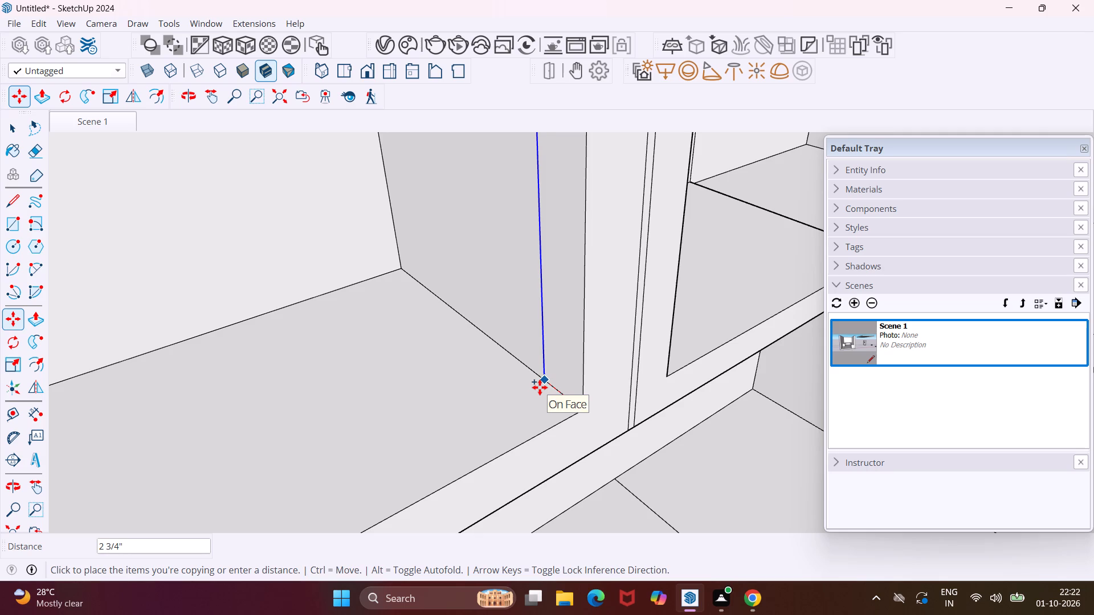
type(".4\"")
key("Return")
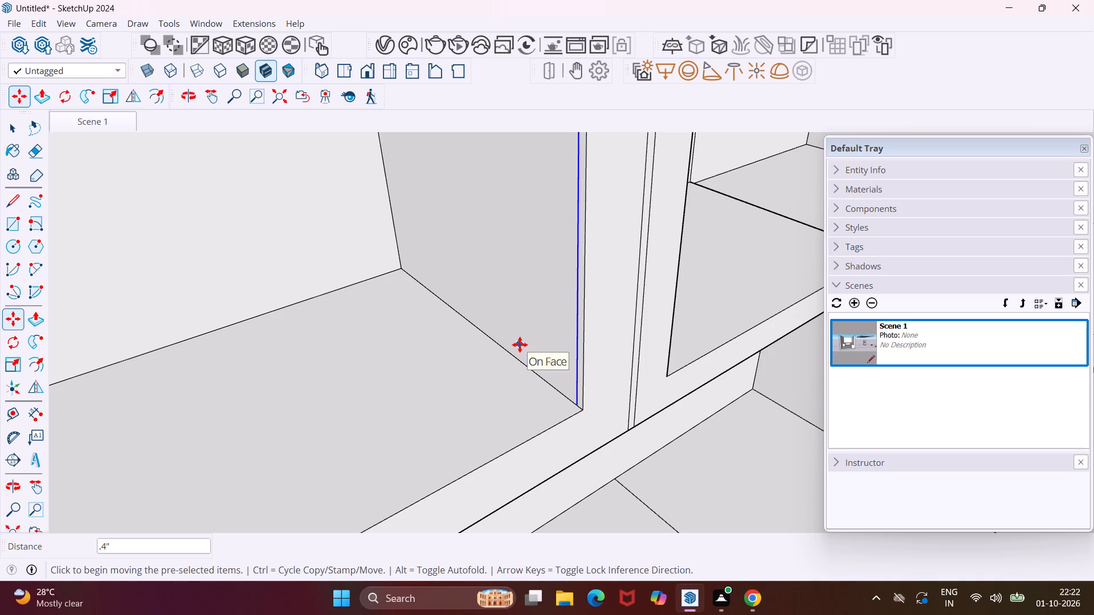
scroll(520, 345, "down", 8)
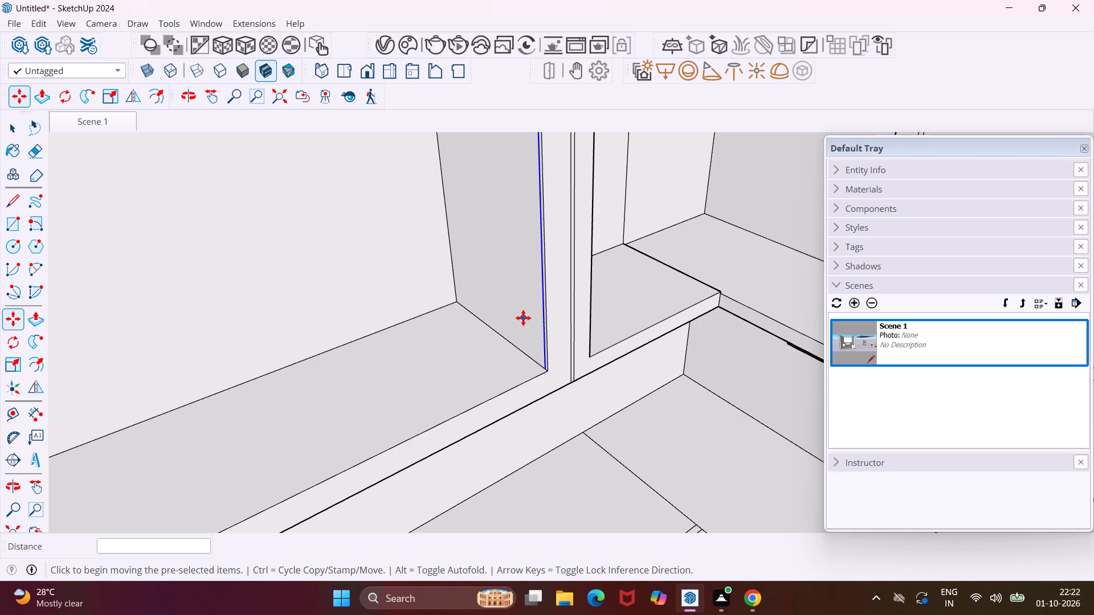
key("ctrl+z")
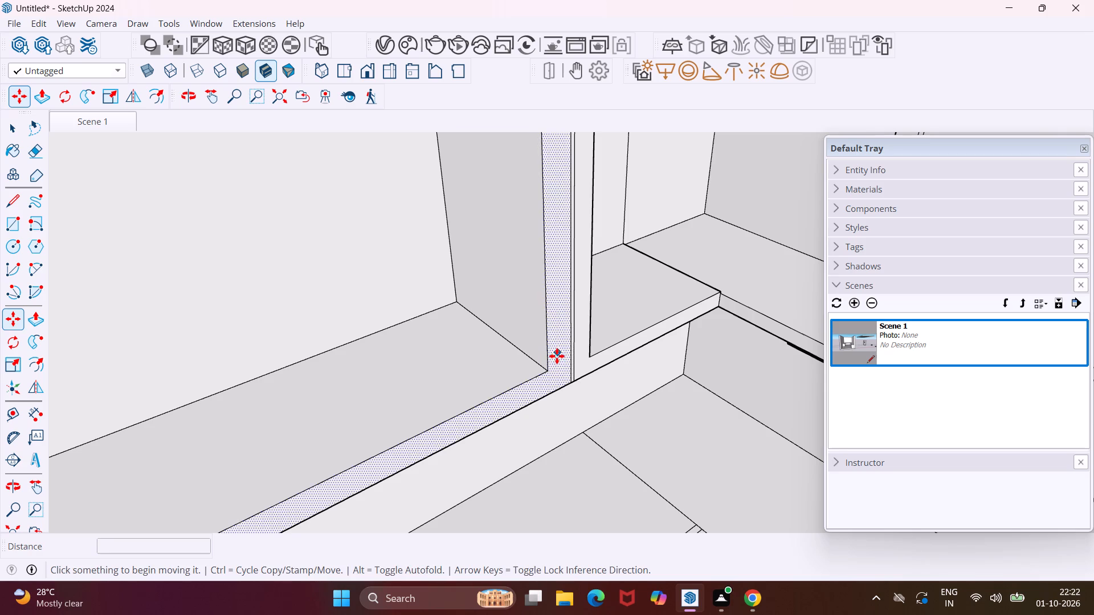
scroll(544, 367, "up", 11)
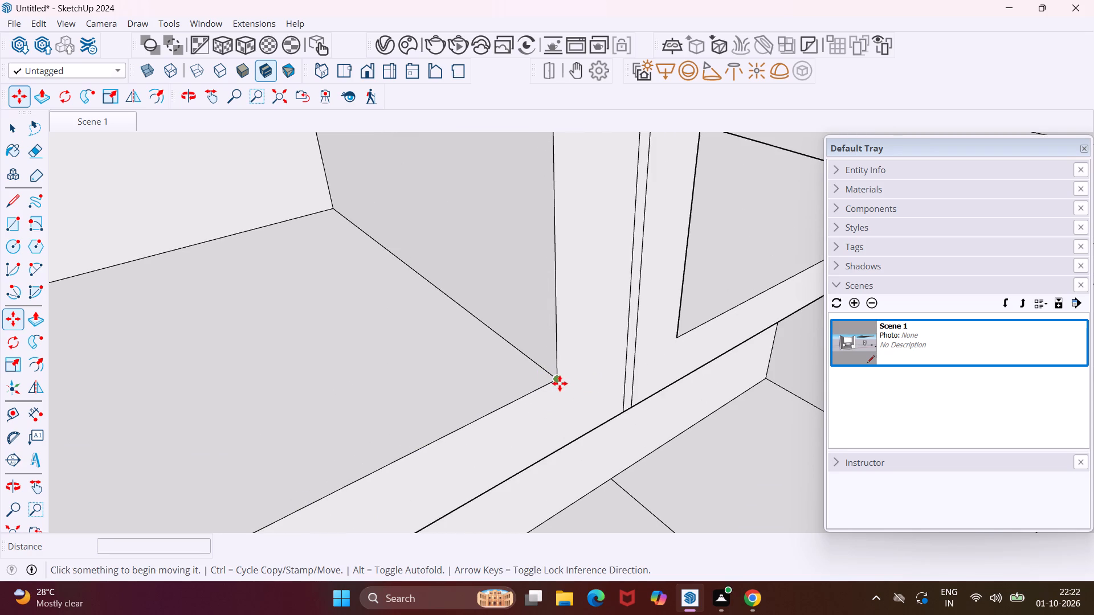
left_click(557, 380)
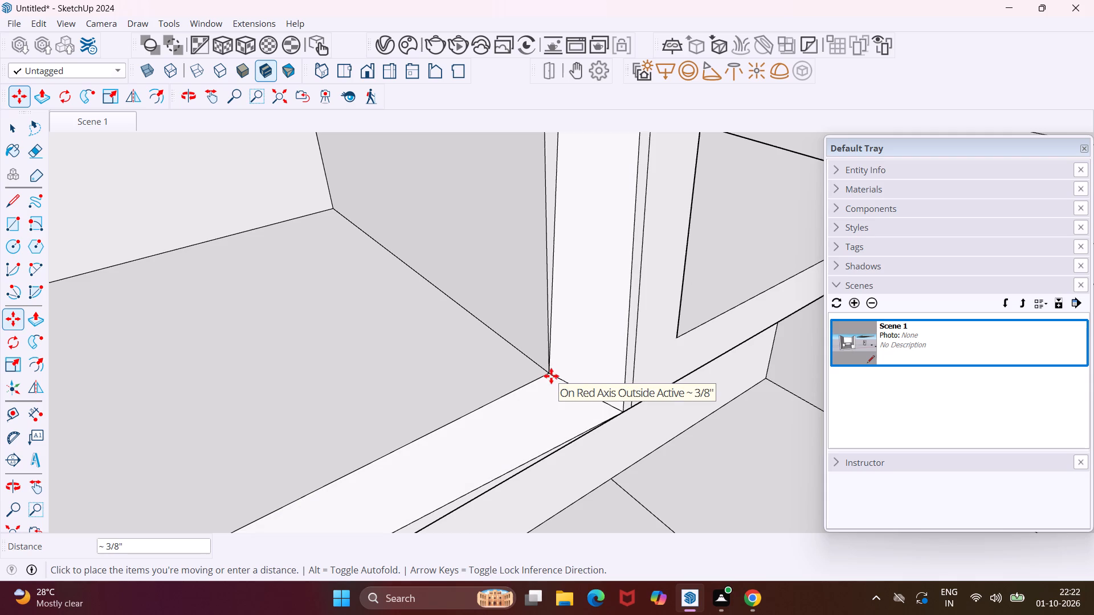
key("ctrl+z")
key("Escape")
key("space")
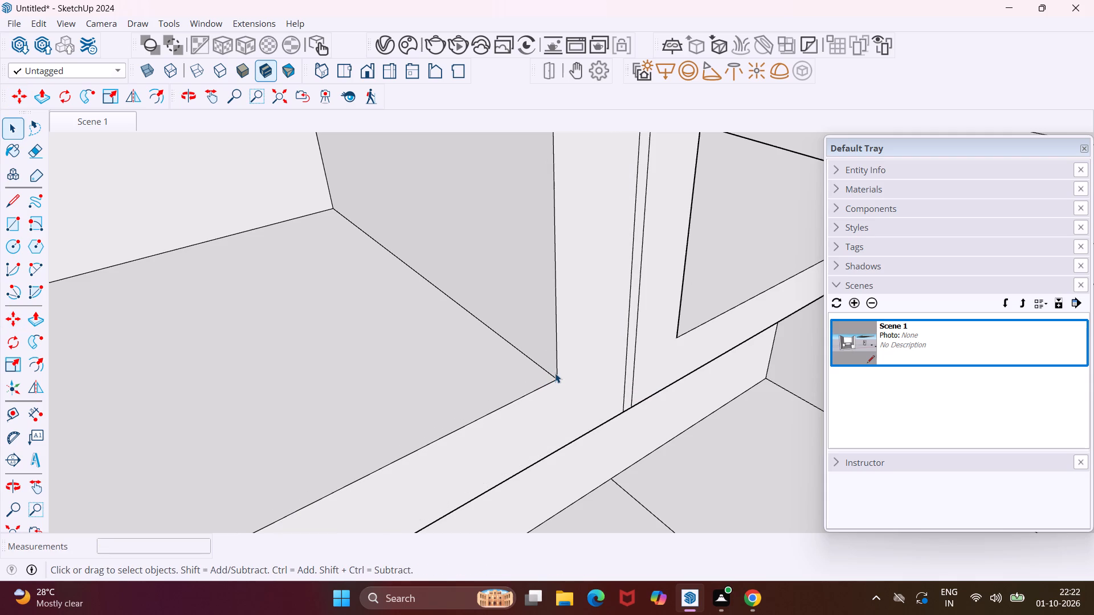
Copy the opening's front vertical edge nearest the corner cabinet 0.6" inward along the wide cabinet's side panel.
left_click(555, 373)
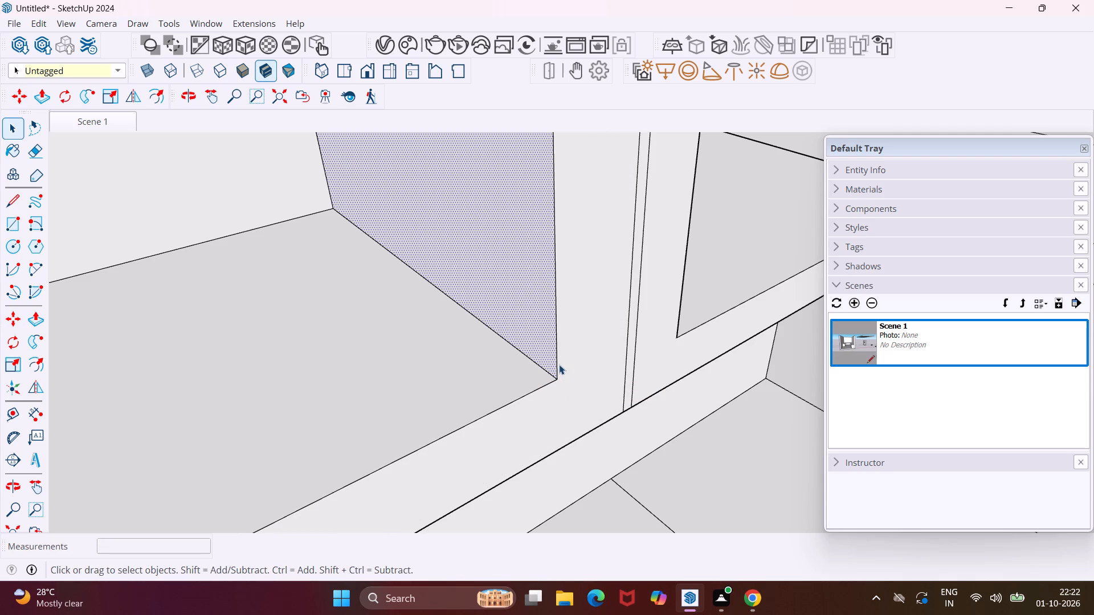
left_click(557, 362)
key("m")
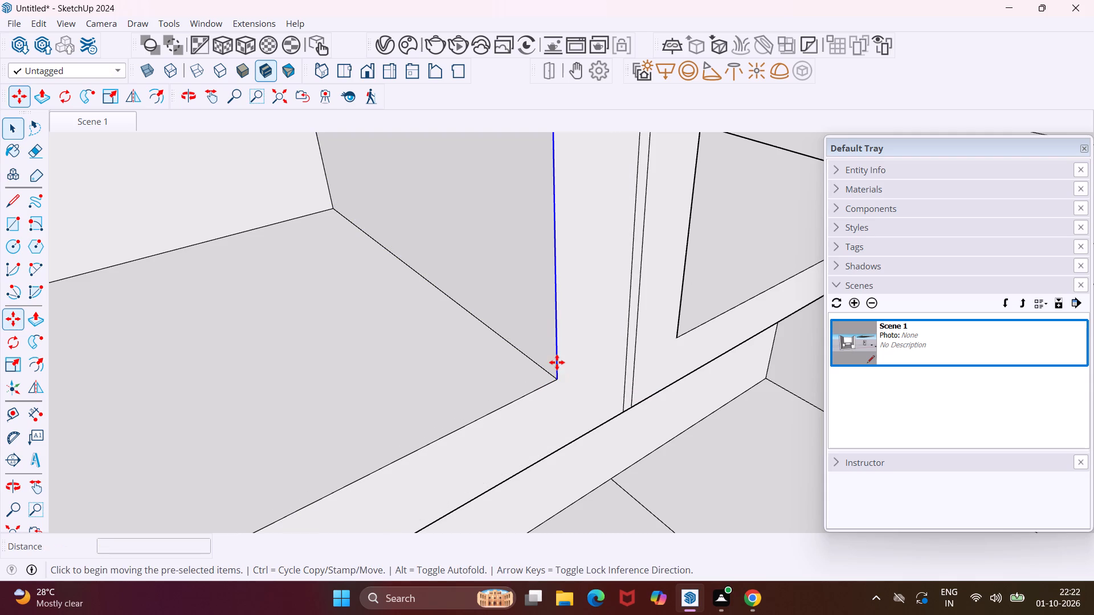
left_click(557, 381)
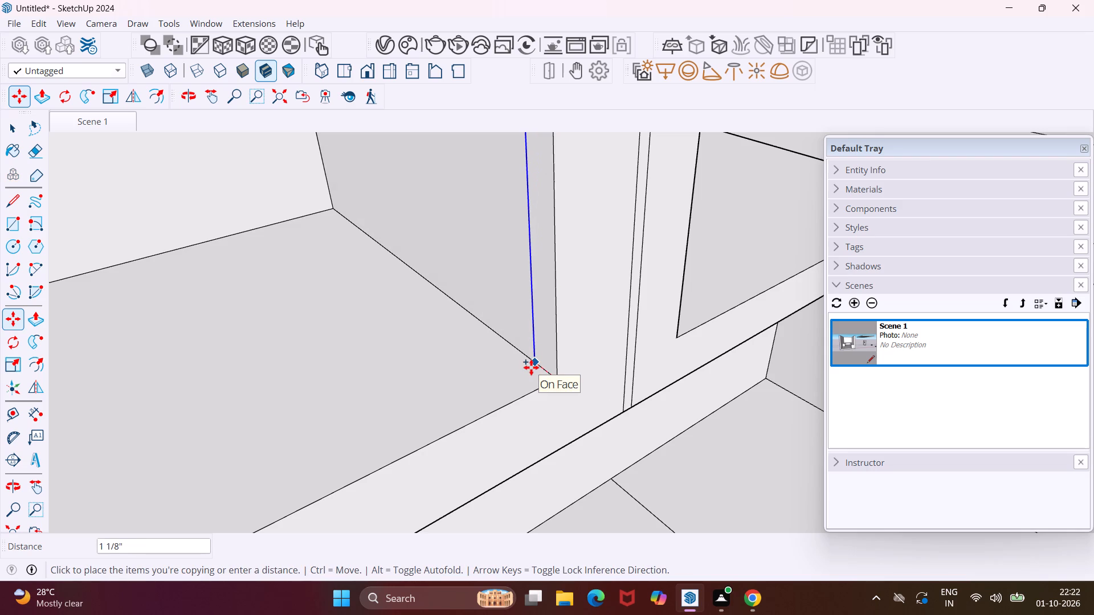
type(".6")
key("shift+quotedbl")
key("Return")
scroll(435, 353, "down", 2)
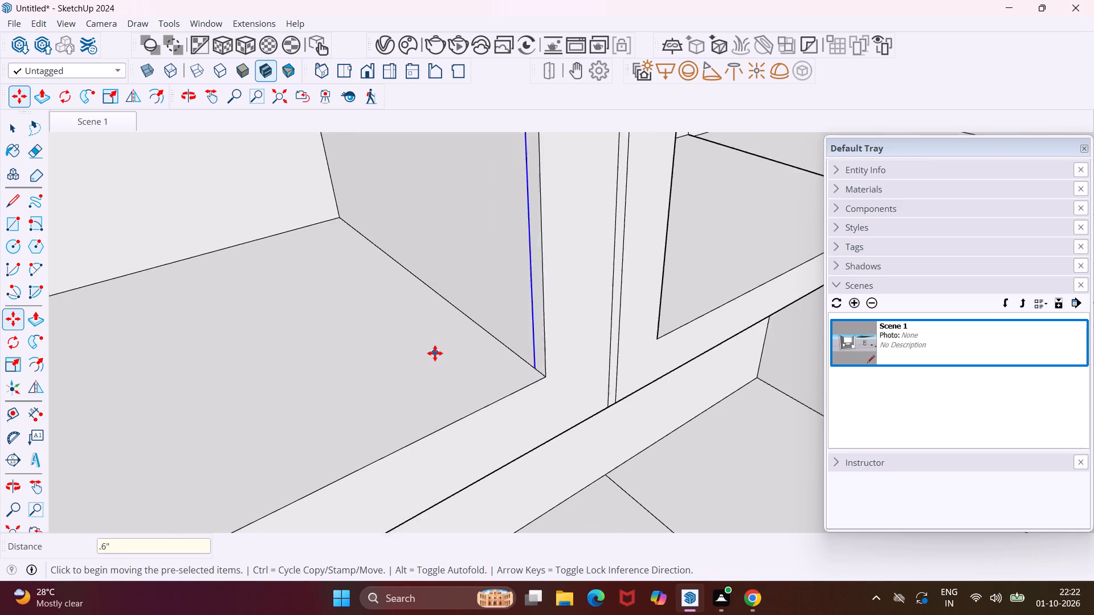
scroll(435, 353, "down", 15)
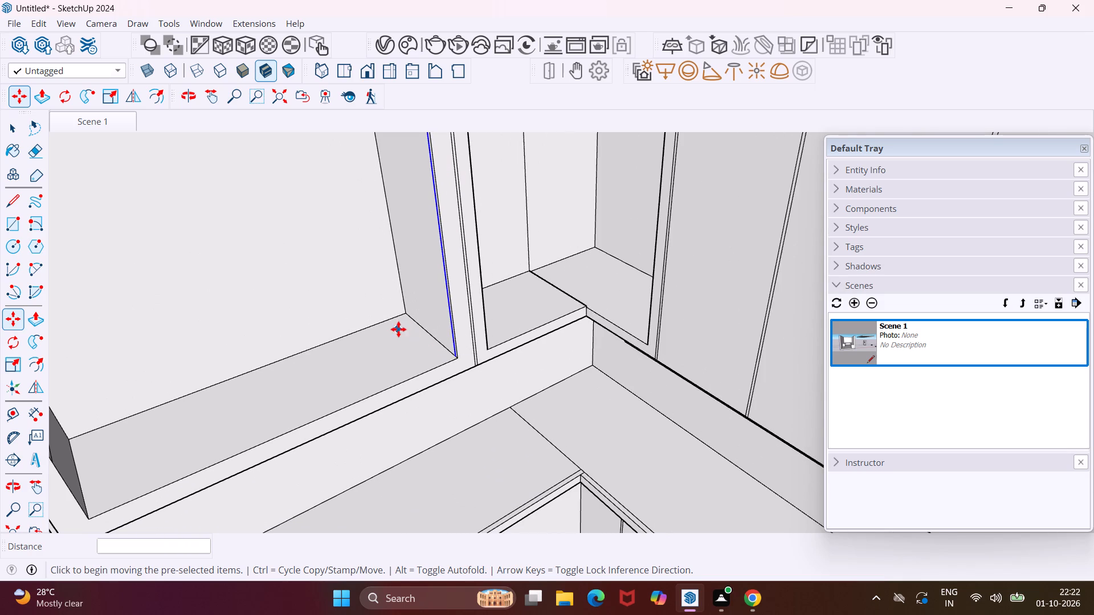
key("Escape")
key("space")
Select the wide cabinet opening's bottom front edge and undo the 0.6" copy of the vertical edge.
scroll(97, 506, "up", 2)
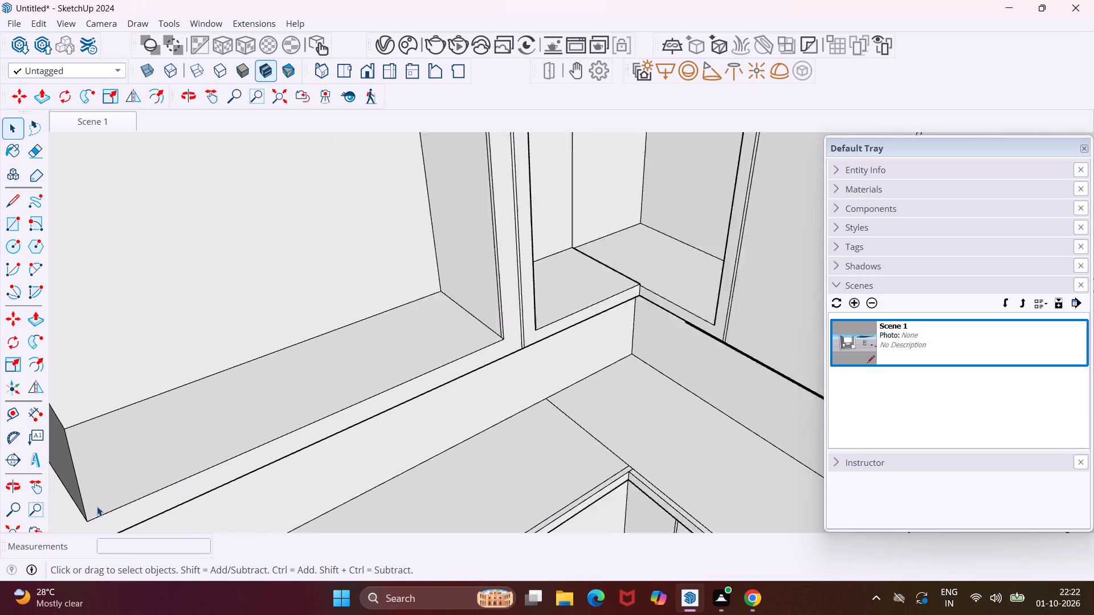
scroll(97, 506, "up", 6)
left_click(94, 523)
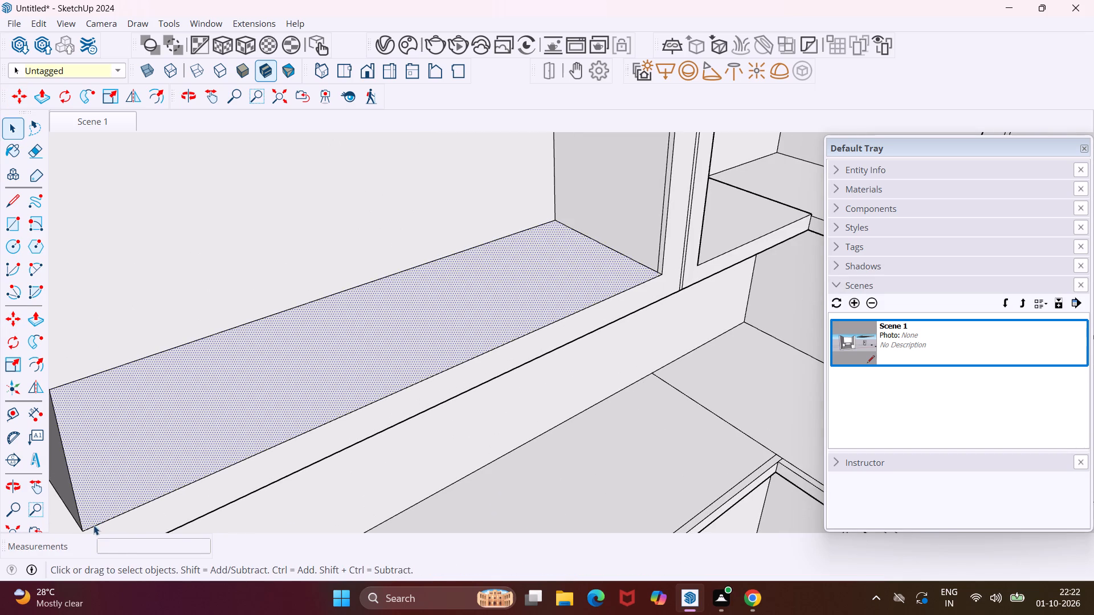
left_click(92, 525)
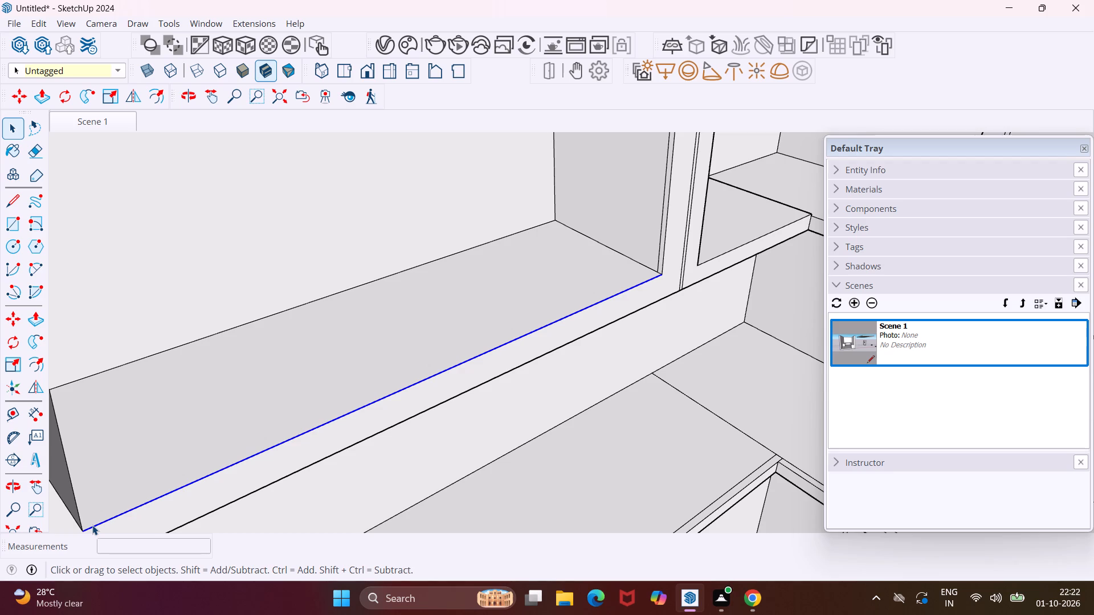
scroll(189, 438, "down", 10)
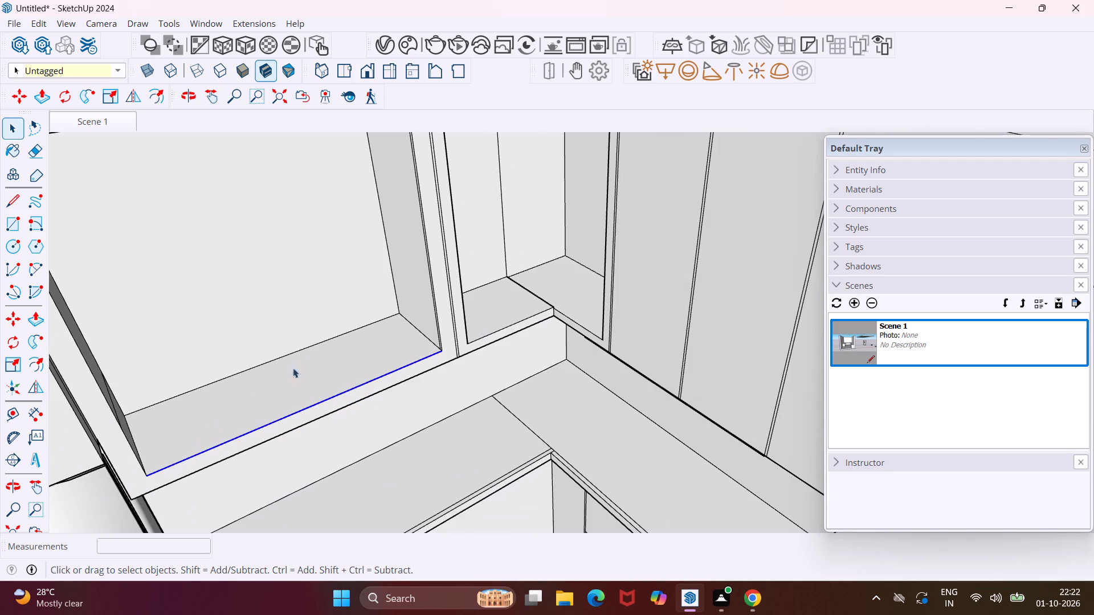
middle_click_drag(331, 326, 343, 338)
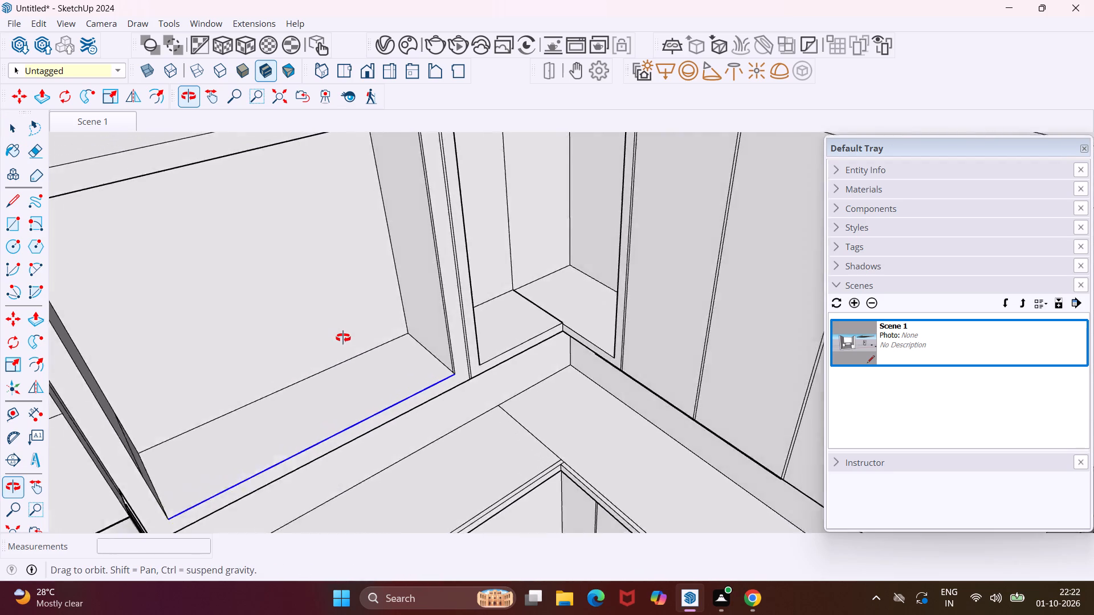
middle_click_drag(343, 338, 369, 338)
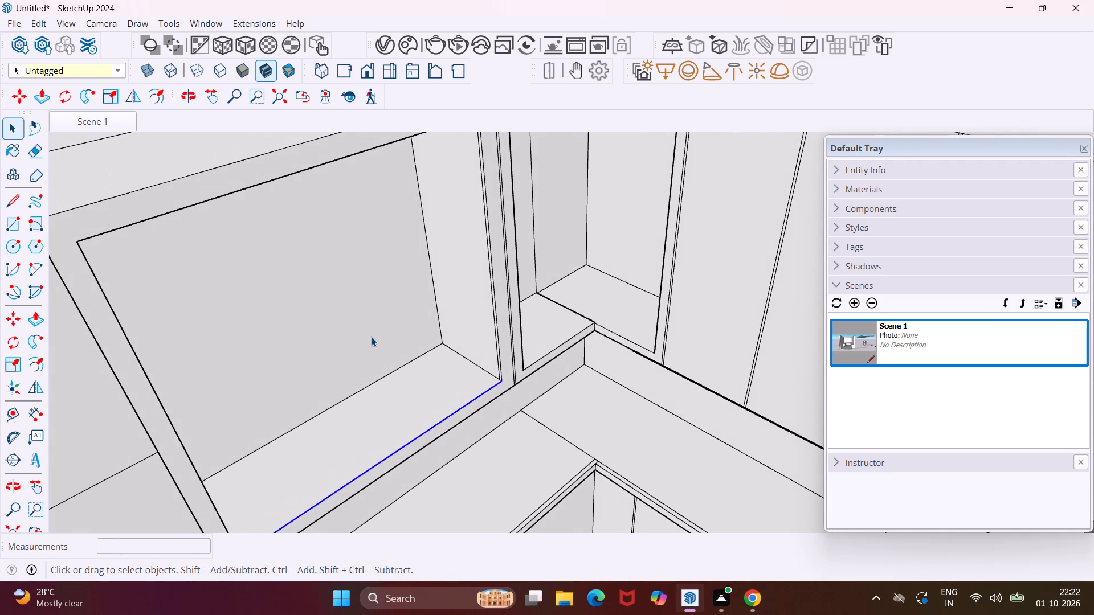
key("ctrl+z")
Copy the bottom edge of the wide upper cabinet's back panel upward about 2' 1/16" to mark a shelf line.
scroll(436, 279, "down", 3)
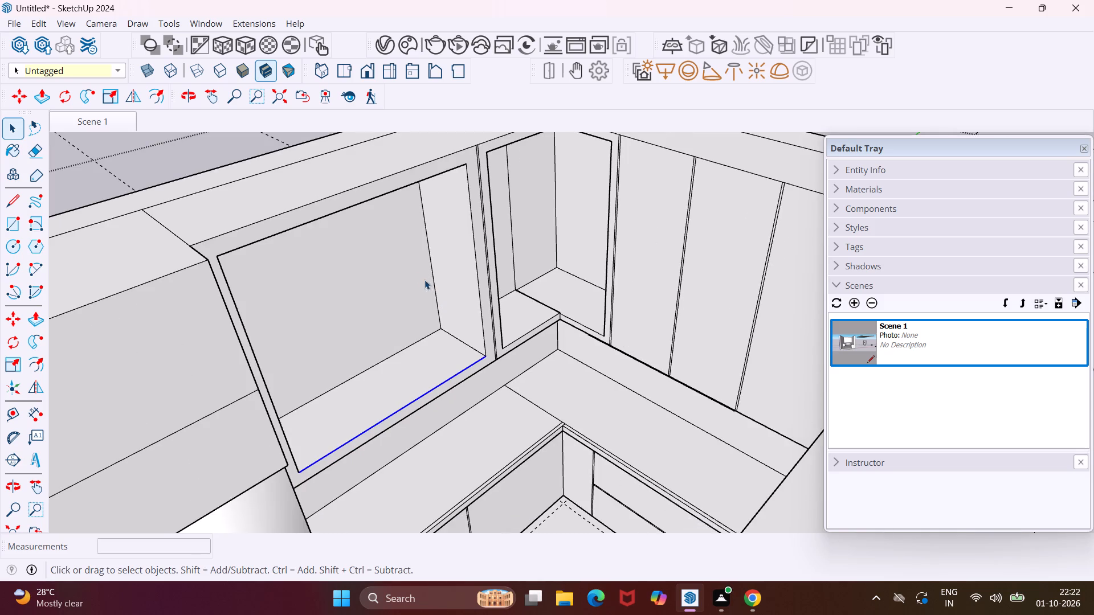
middle_click_drag(424, 280, 352, 280)
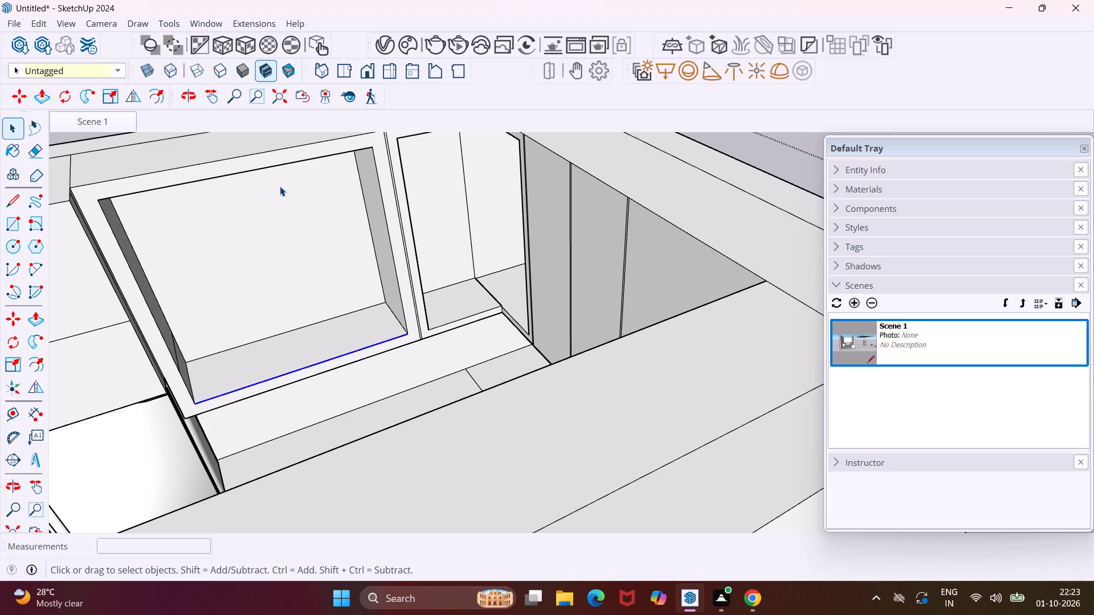
left_click(266, 335)
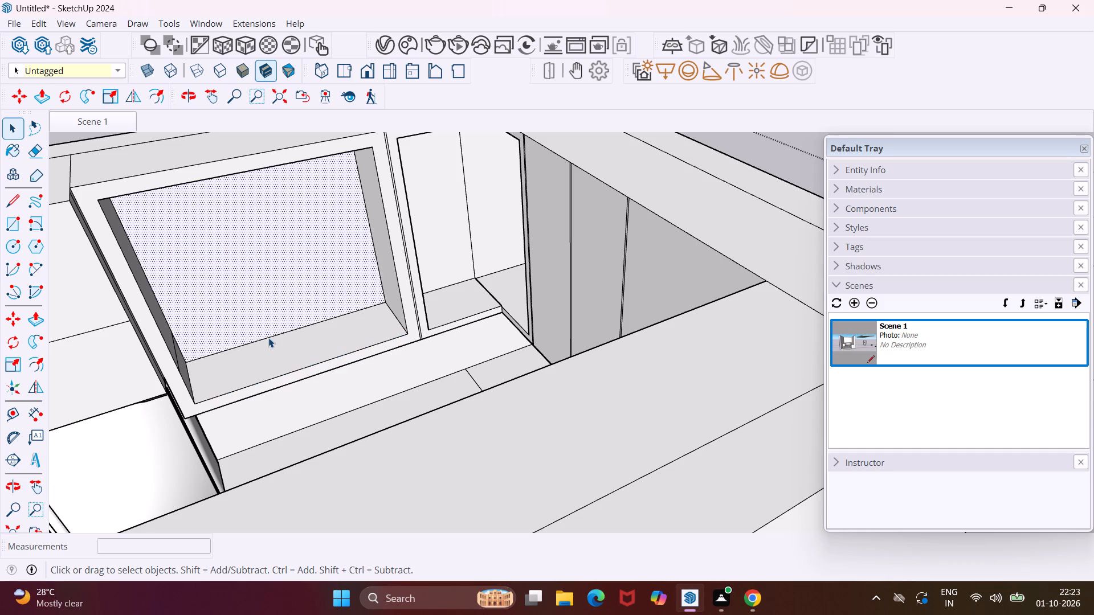
left_click(267, 338)
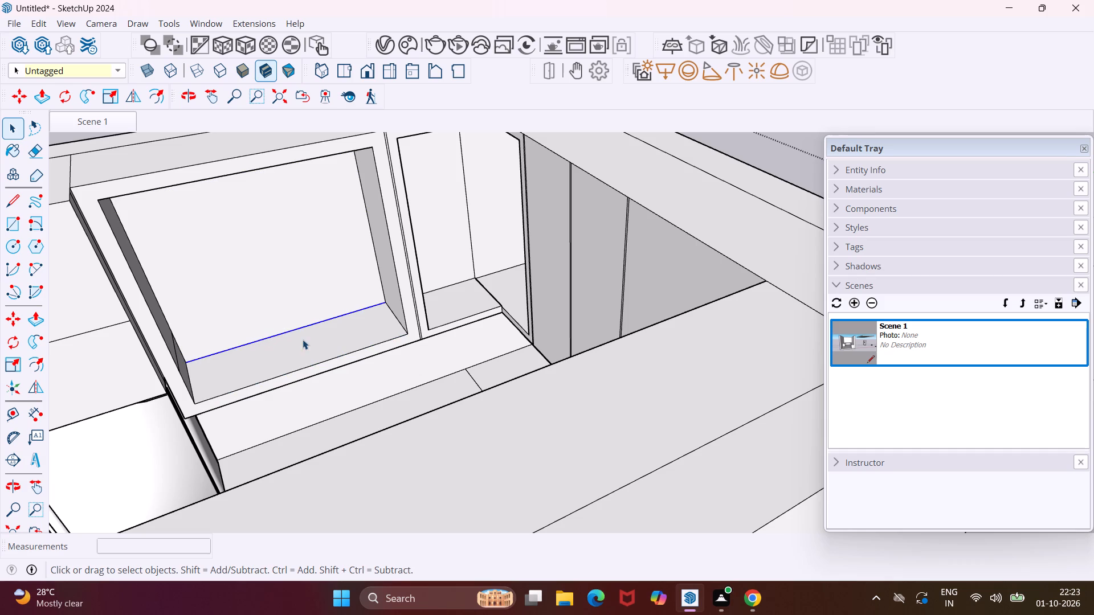
key("m")
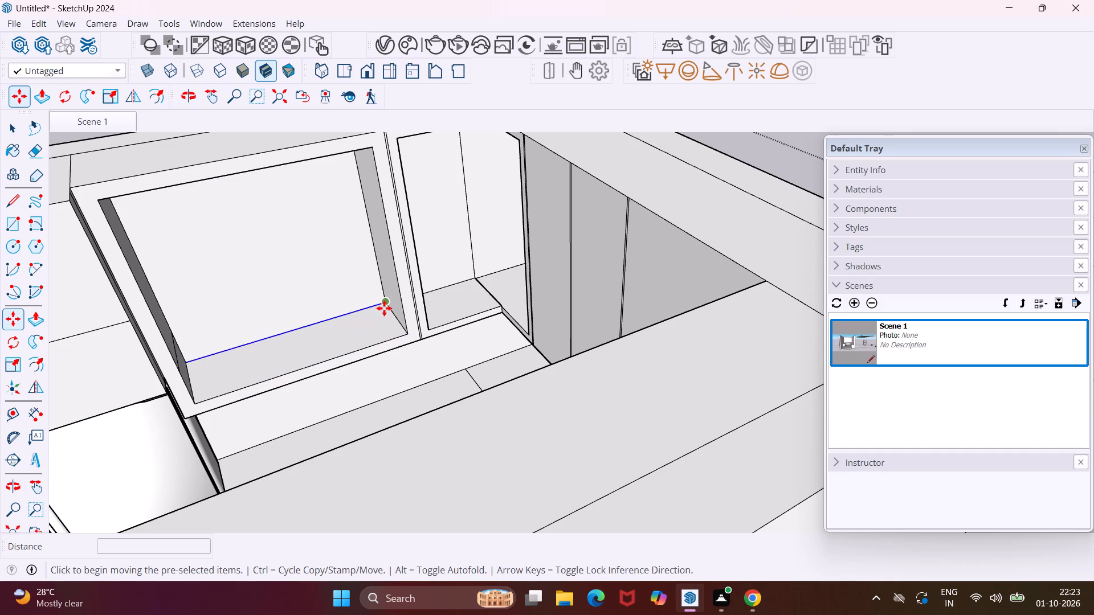
left_click(386, 305)
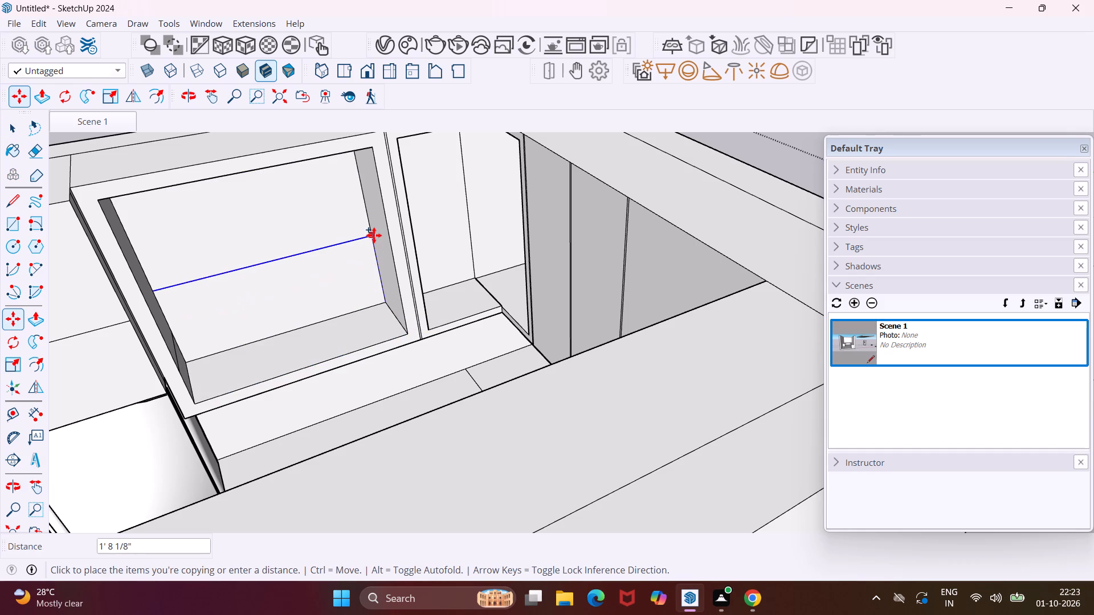
left_click(370, 226)
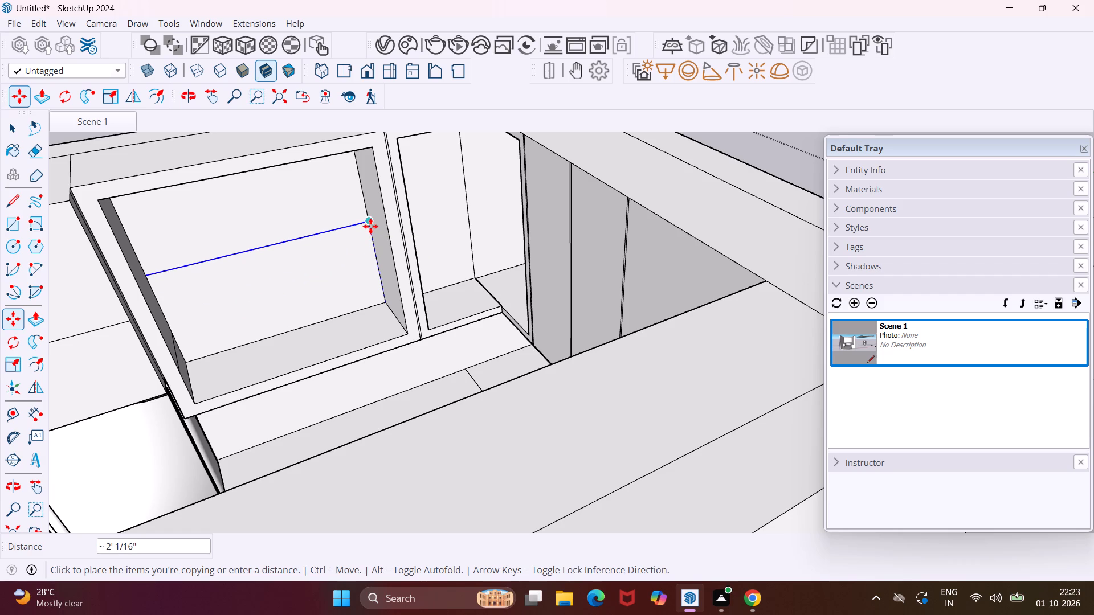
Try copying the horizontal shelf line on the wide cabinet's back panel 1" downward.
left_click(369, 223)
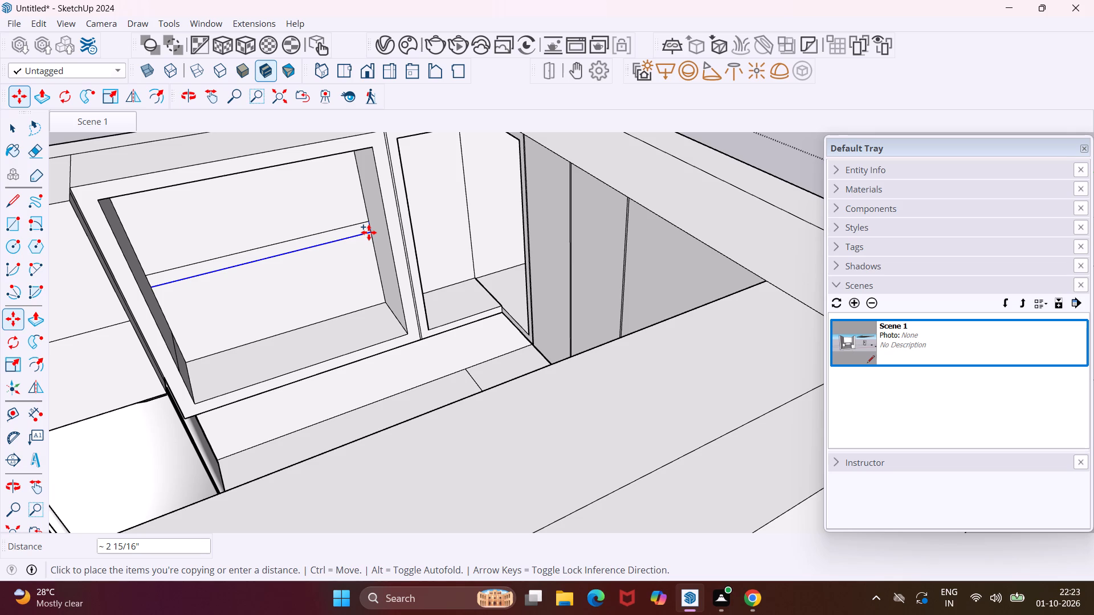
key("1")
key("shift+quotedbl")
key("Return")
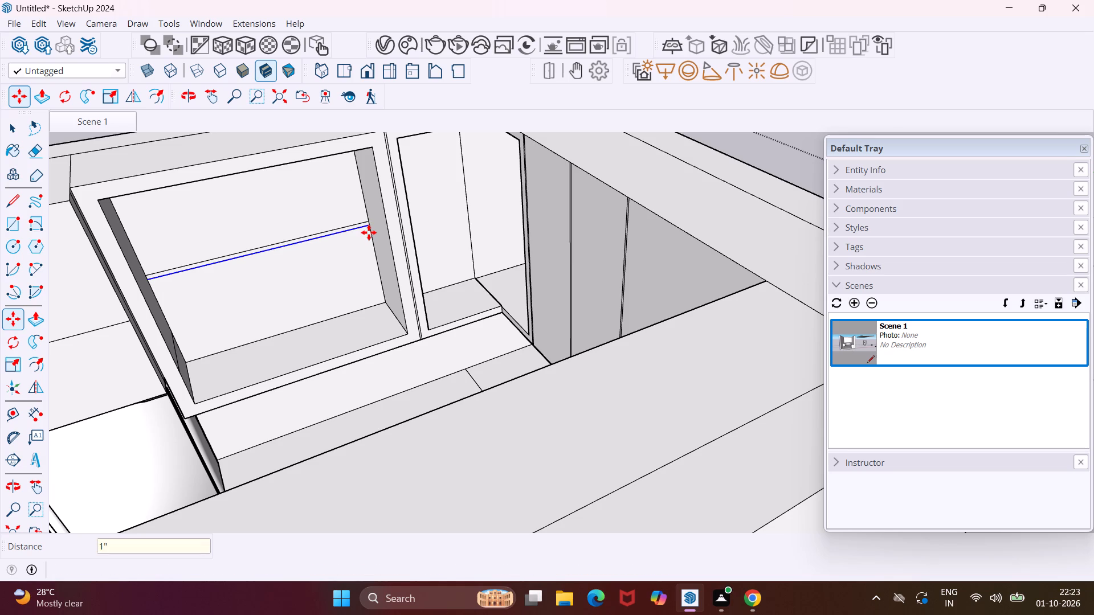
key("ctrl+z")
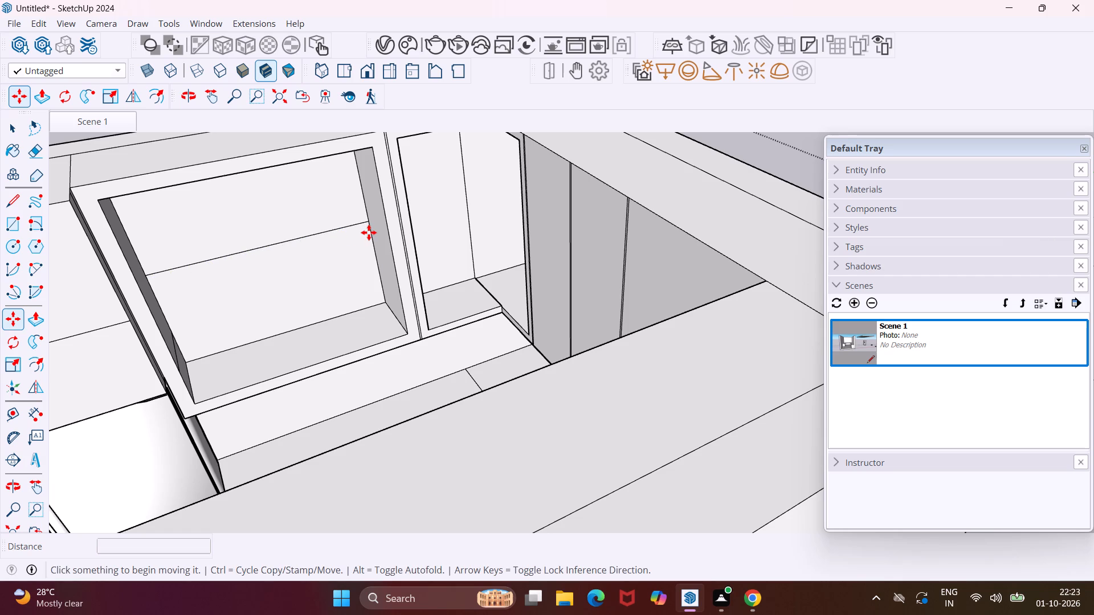
Copy the horizontal shelf line on the wide upper cabinet's back panel 1" downward.
scroll(358, 224, "up", 9)
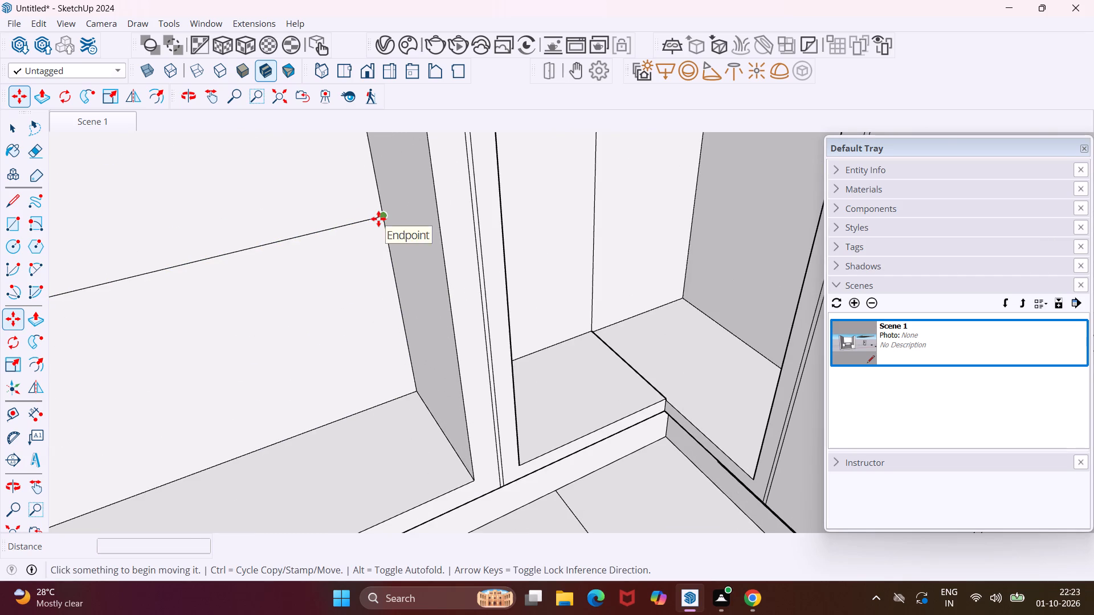
key("Escape")
key("space")
left_click(379, 216)
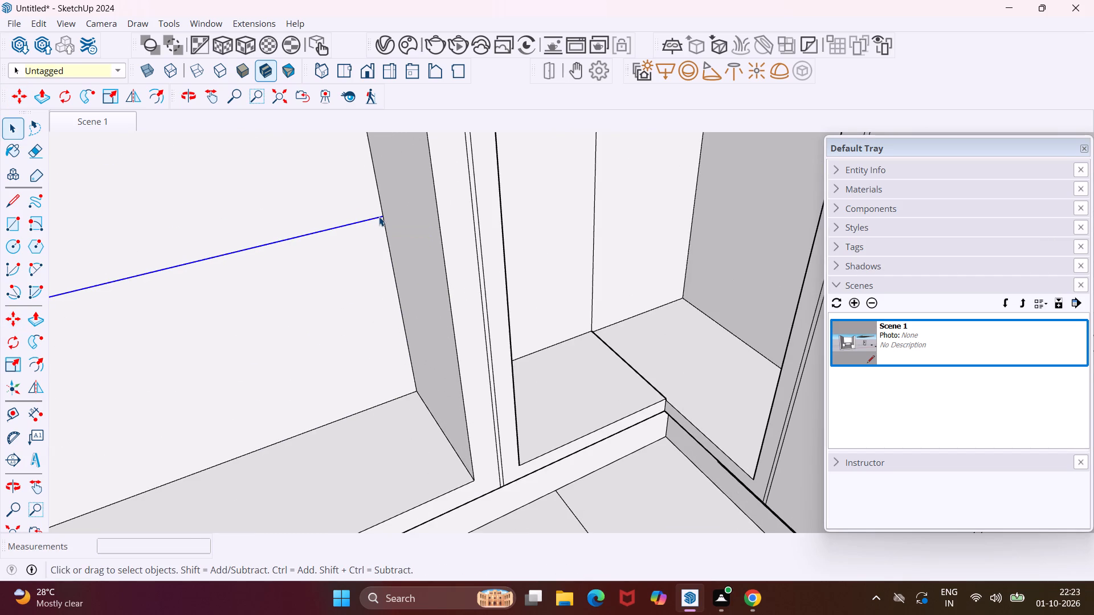
key("m")
left_click(386, 216)
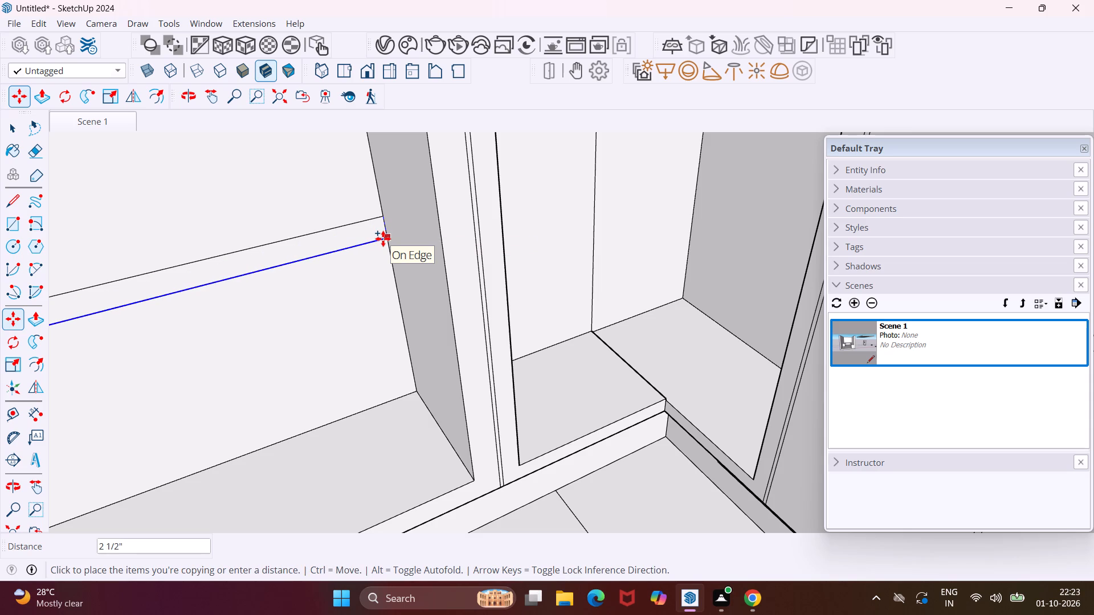
key("1")
key("shift+quotedbl")
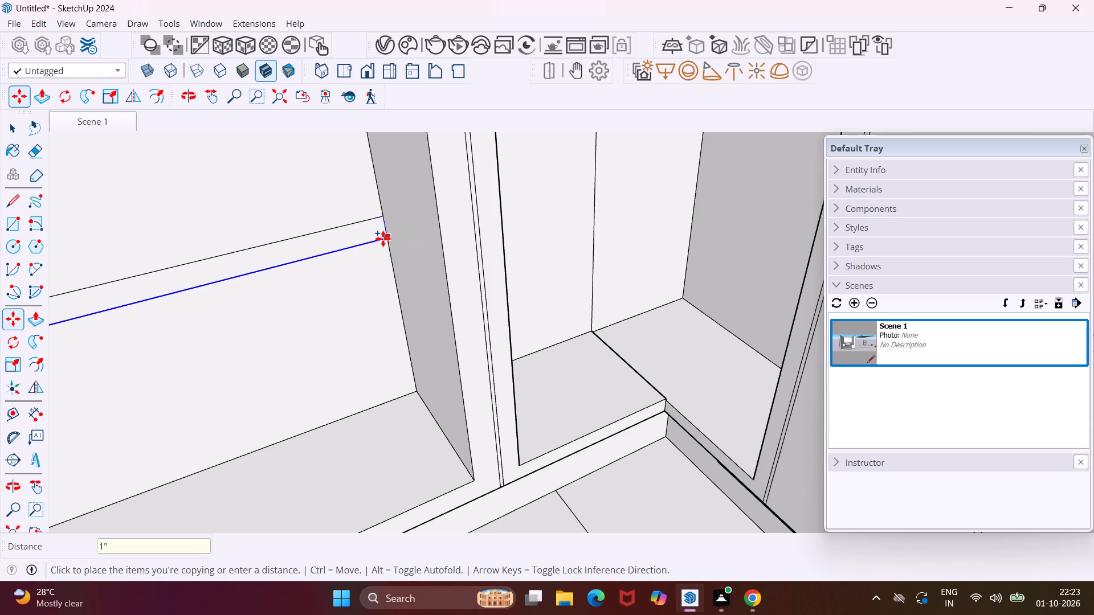
key("Return")
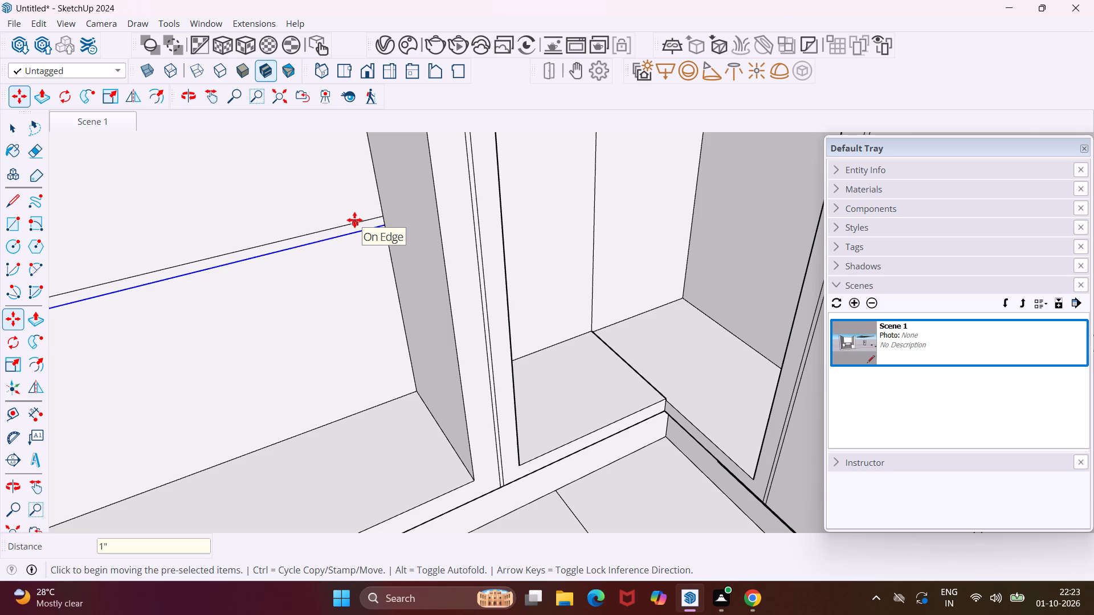
key("Escape")
key("space")
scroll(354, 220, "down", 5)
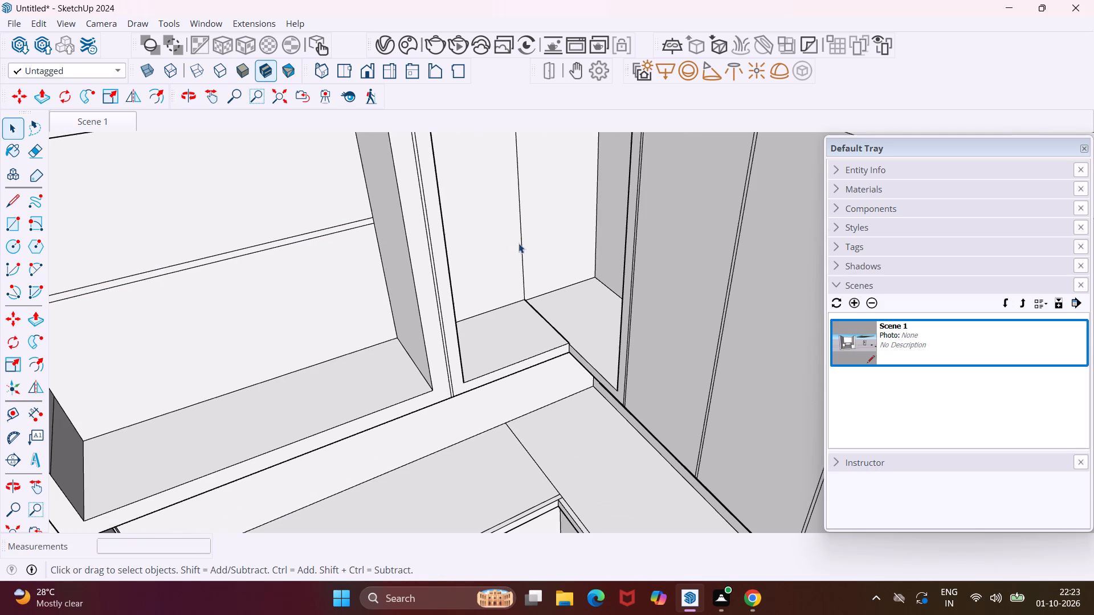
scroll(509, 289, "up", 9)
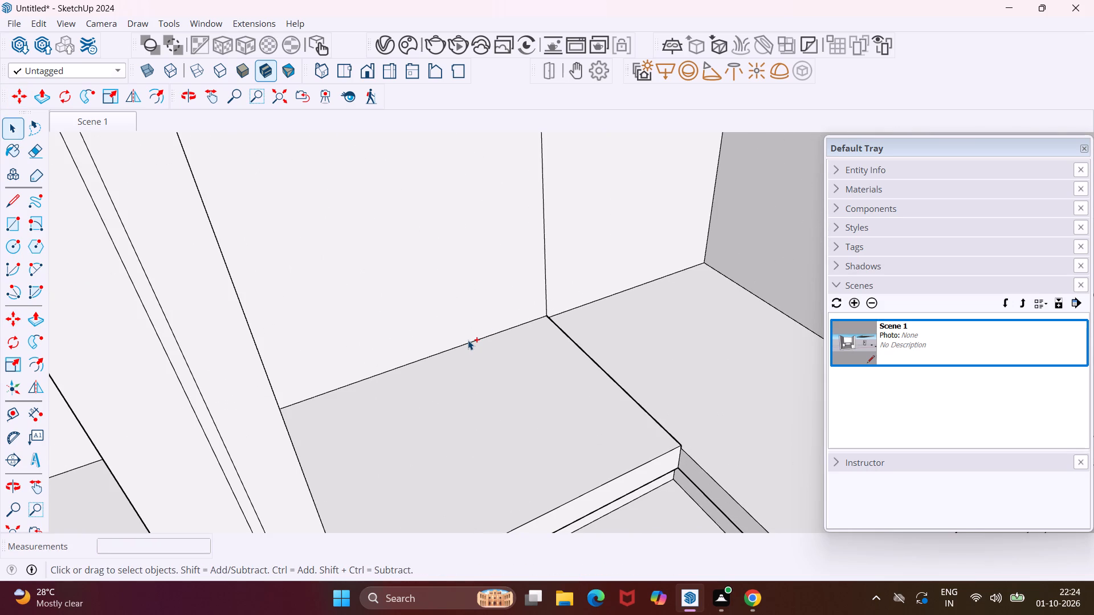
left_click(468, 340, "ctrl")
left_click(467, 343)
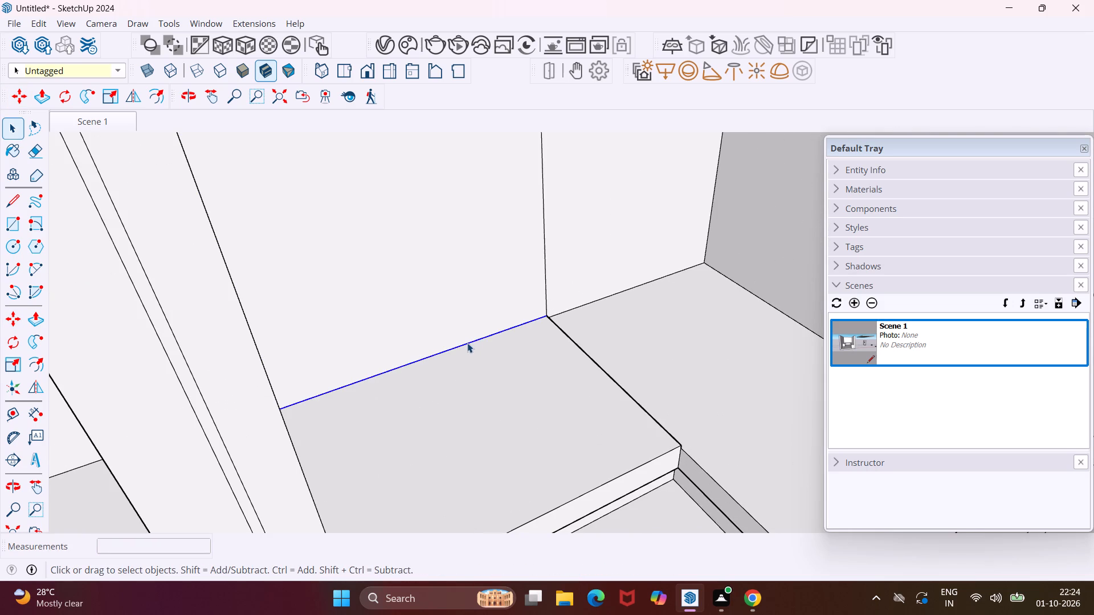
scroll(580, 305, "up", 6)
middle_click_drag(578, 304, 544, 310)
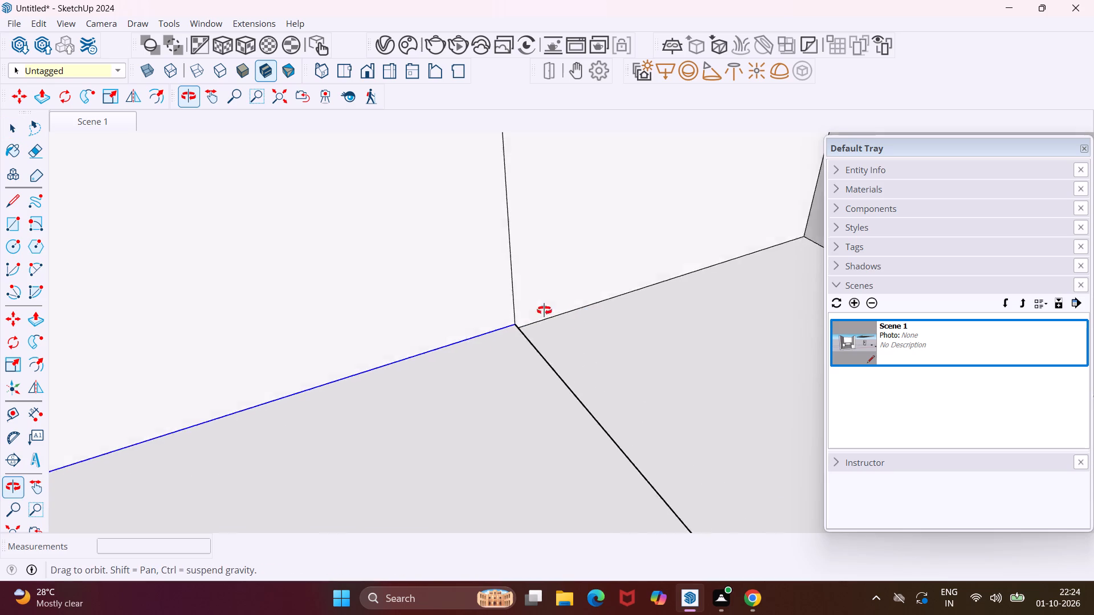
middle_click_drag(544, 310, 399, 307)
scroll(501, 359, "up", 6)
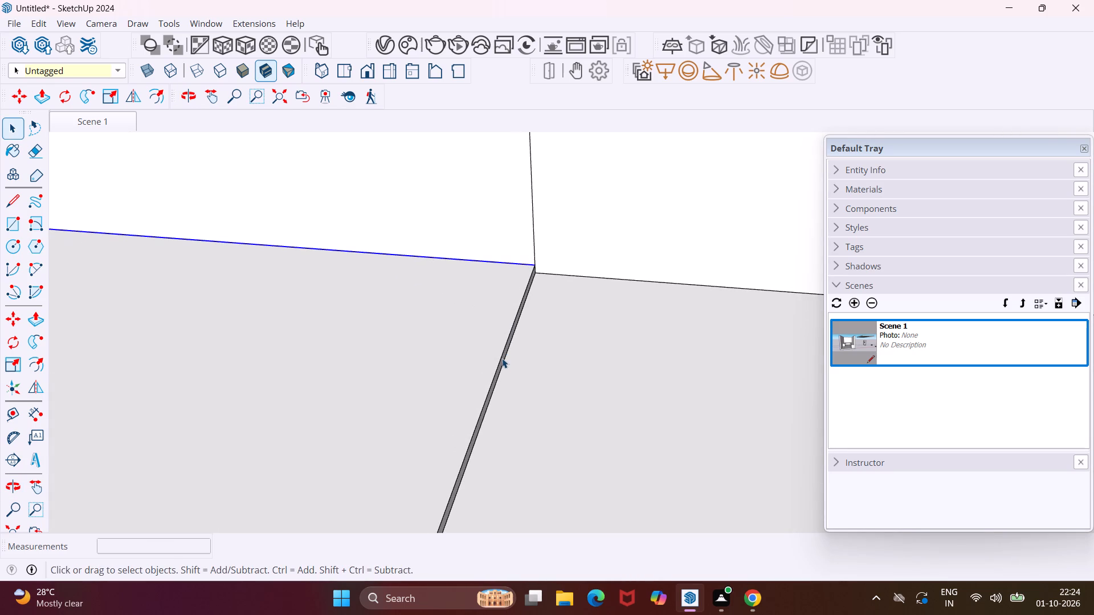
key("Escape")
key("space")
Push/Pull the corner upper cabinet's raised floor face down about 1/4", flush with the adjoining floor section.
scroll(534, 330, "down", 4)
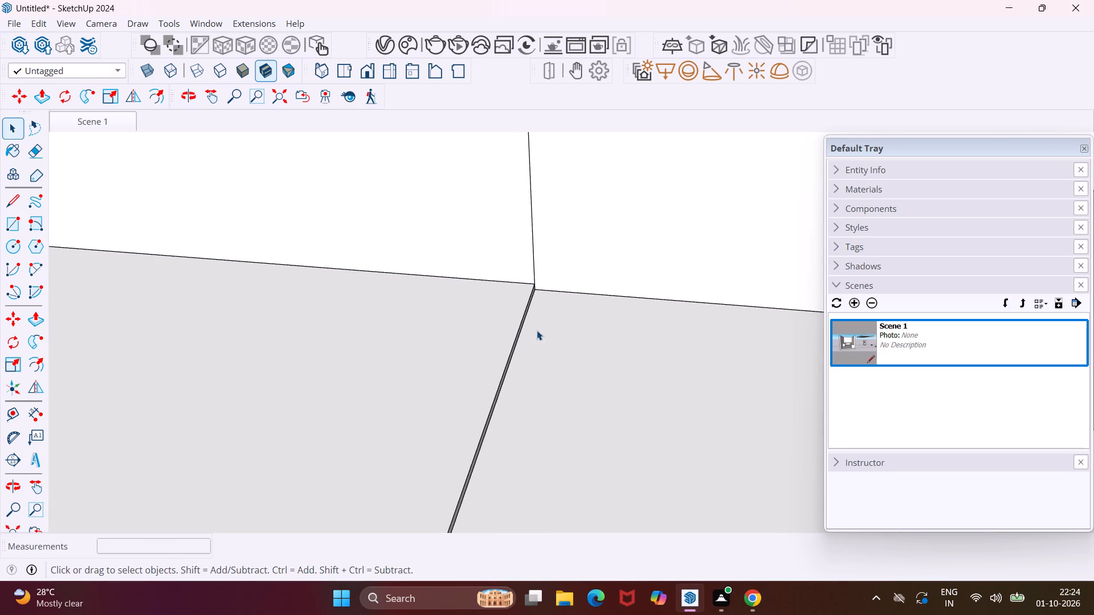
middle_click_drag(537, 330, 651, 330)
scroll(649, 330, "down", 5)
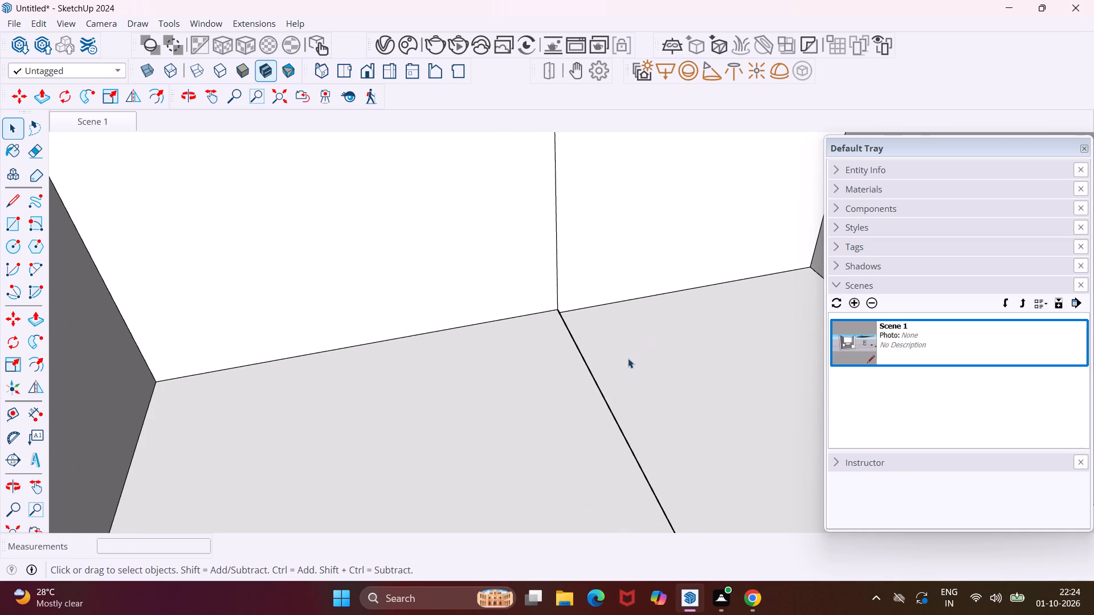
middle_click_drag(628, 358, 680, 359)
scroll(660, 347, "down", 6)
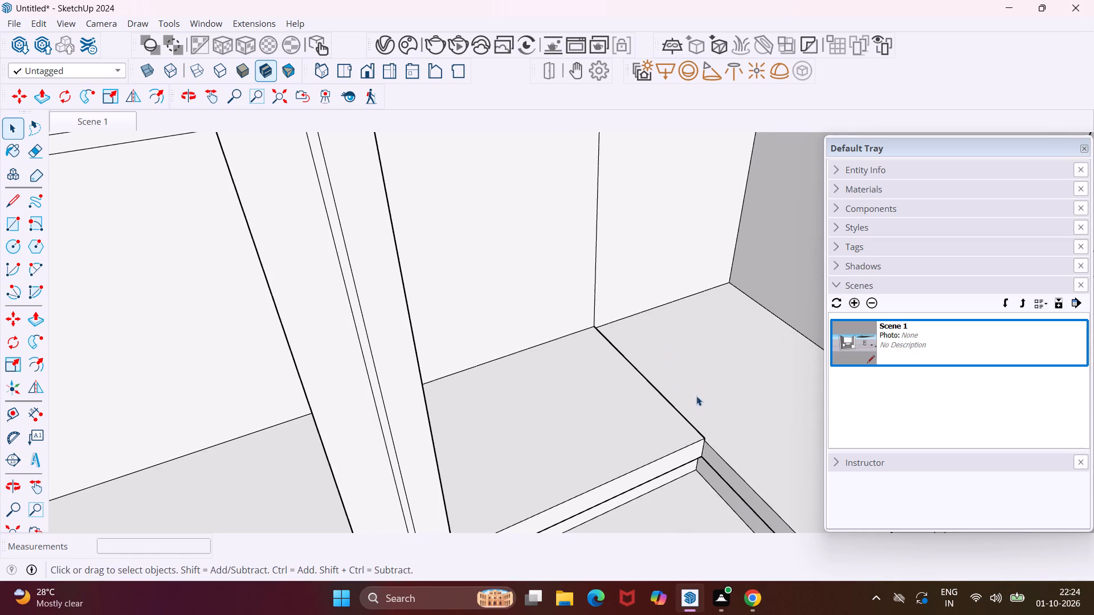
left_click(659, 429)
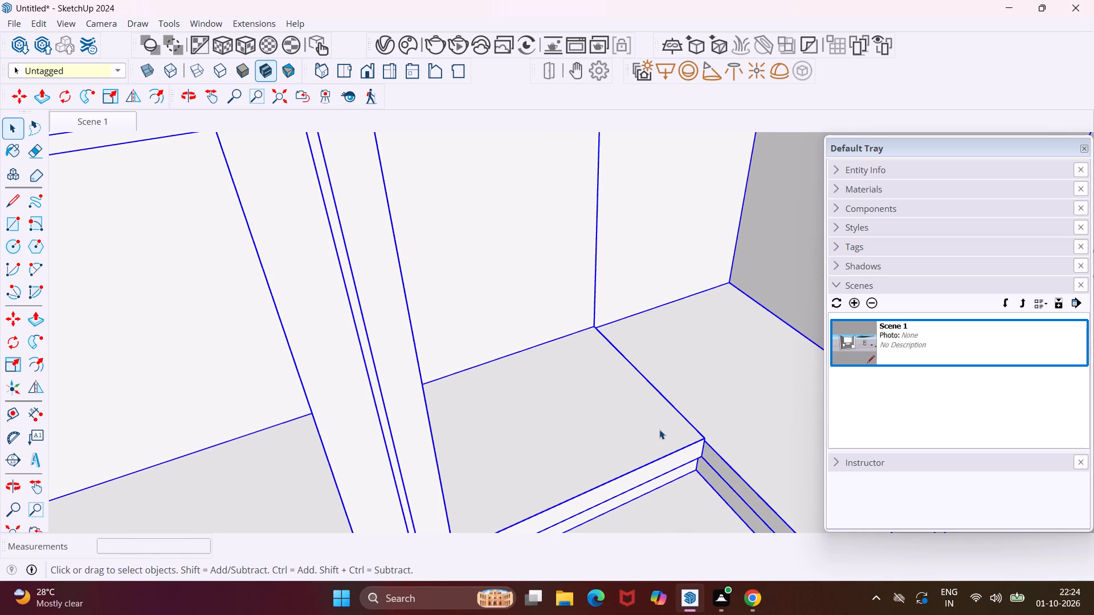
double_click(650, 430)
left_click(634, 429)
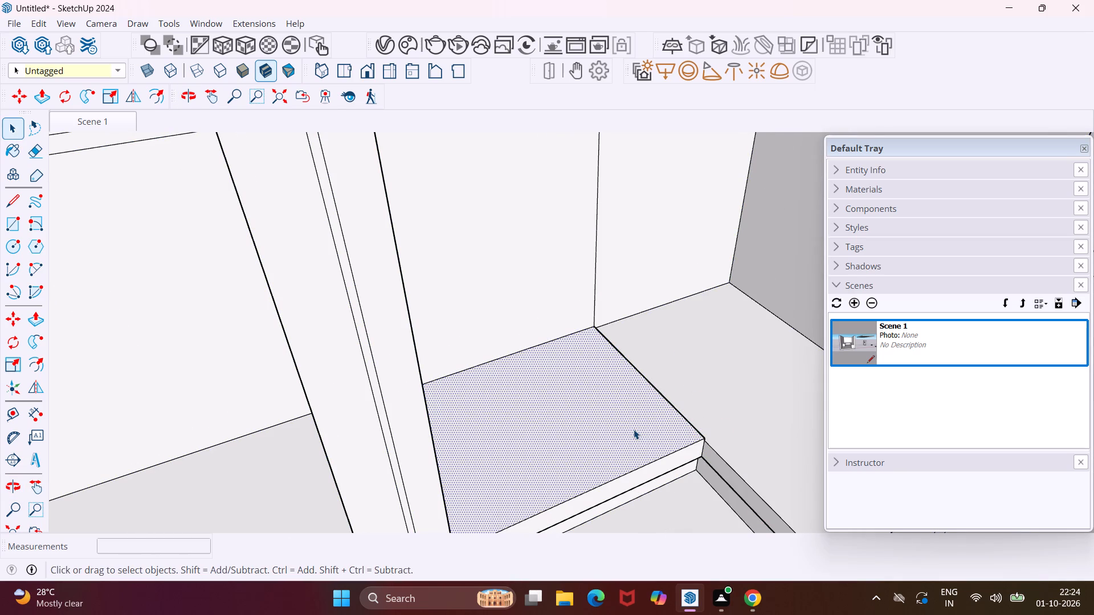
key("p")
left_click(634, 429)
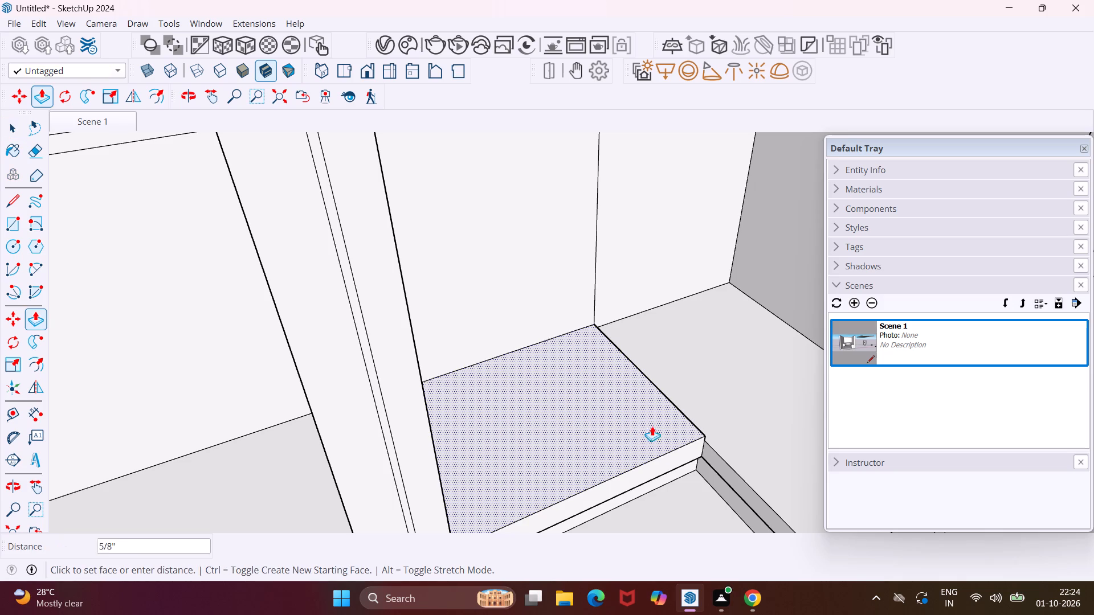
left_click(732, 442)
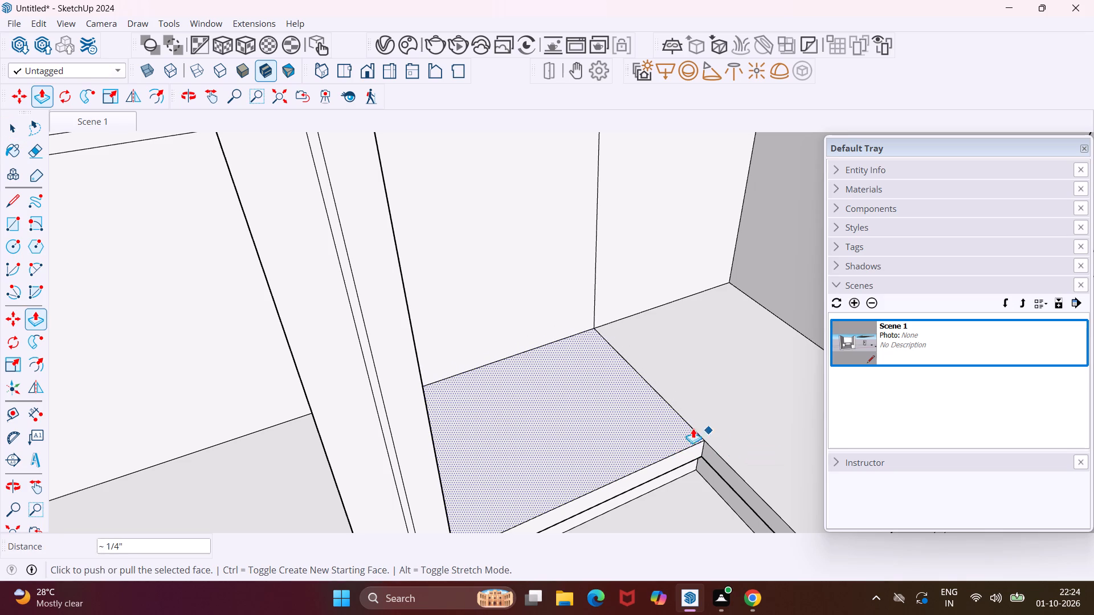
key("Escape")
key("space")
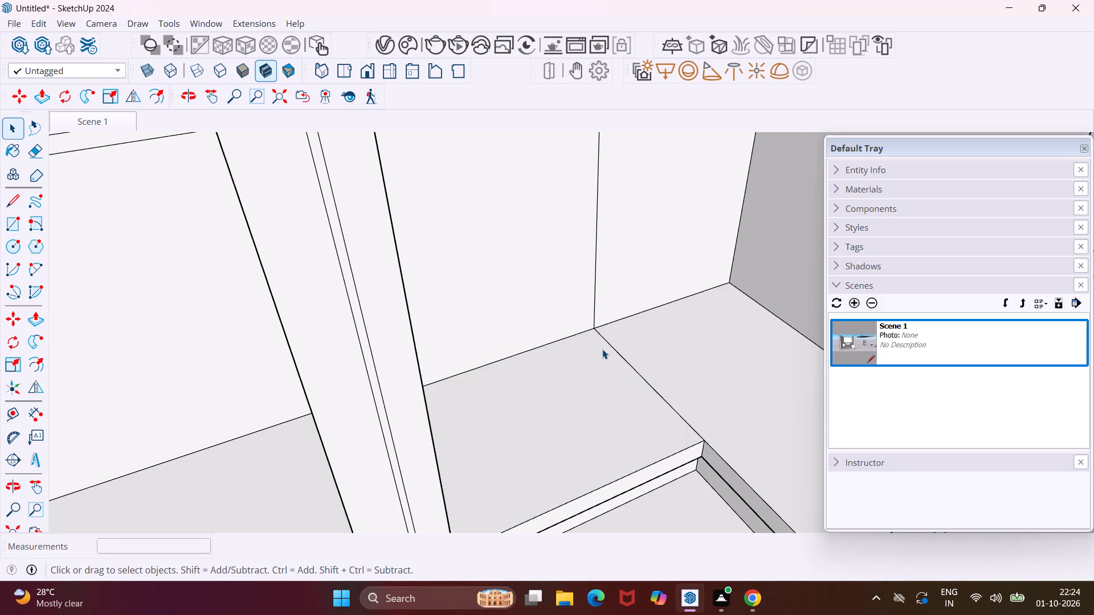
Push/Pull the underside of the corner upper cabinet's top up about 1/4", flush with the adjoining top section.
scroll(602, 349, "down", 10)
middle_click_drag(603, 338, 585, 309)
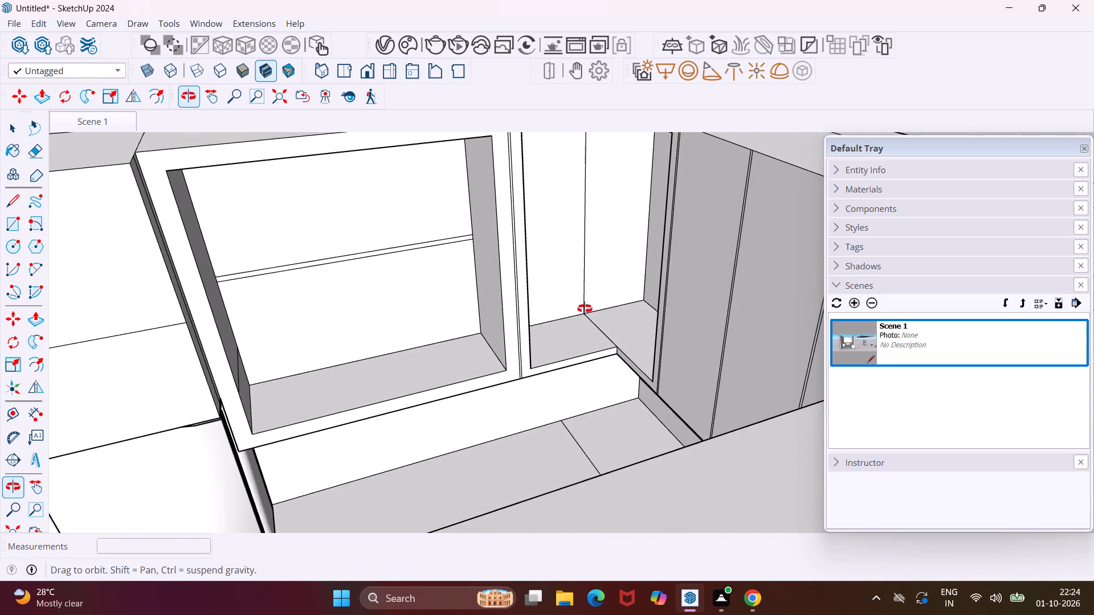
middle_click_drag(585, 309, 604, 390)
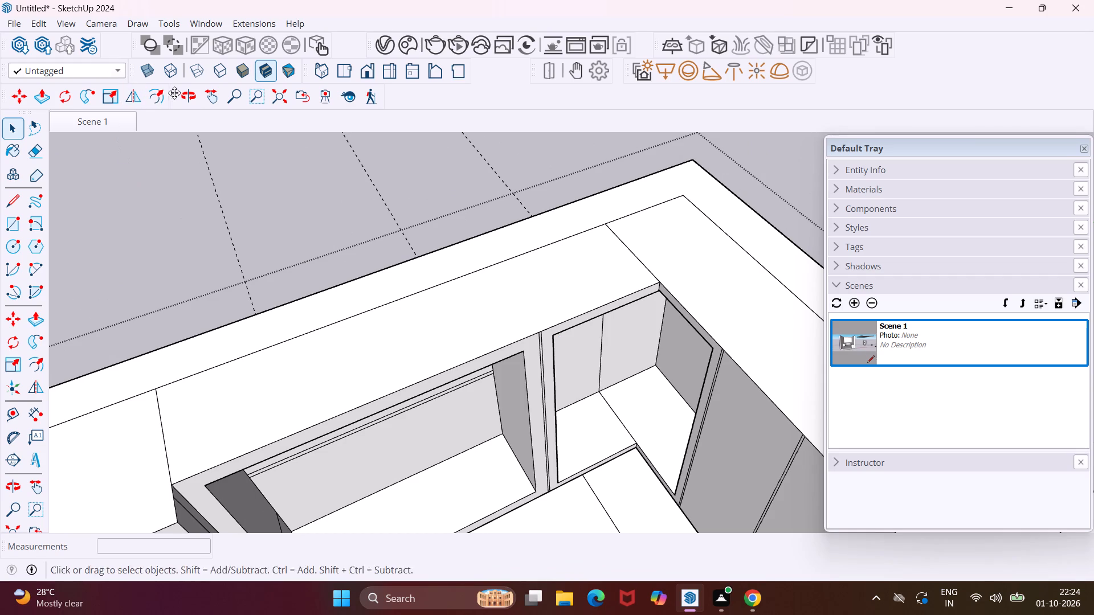
left_click(202, 97)
left_click_drag(529, 322, 483, 349)
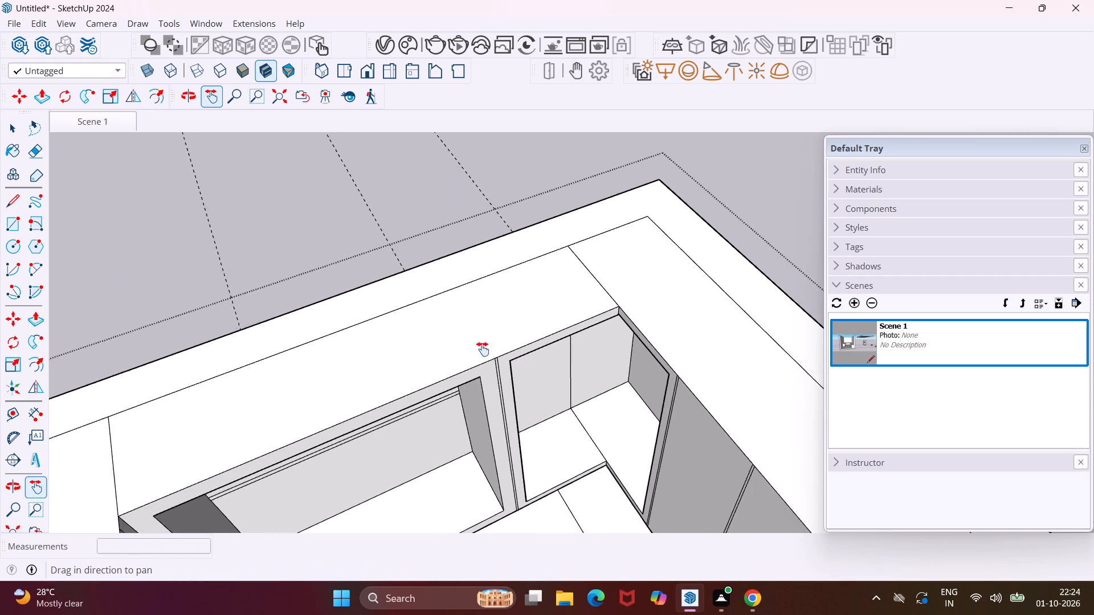
left_click_drag(483, 349, 411, 393)
scroll(482, 457, "up", 3)
middle_click_drag(482, 456, 481, 450)
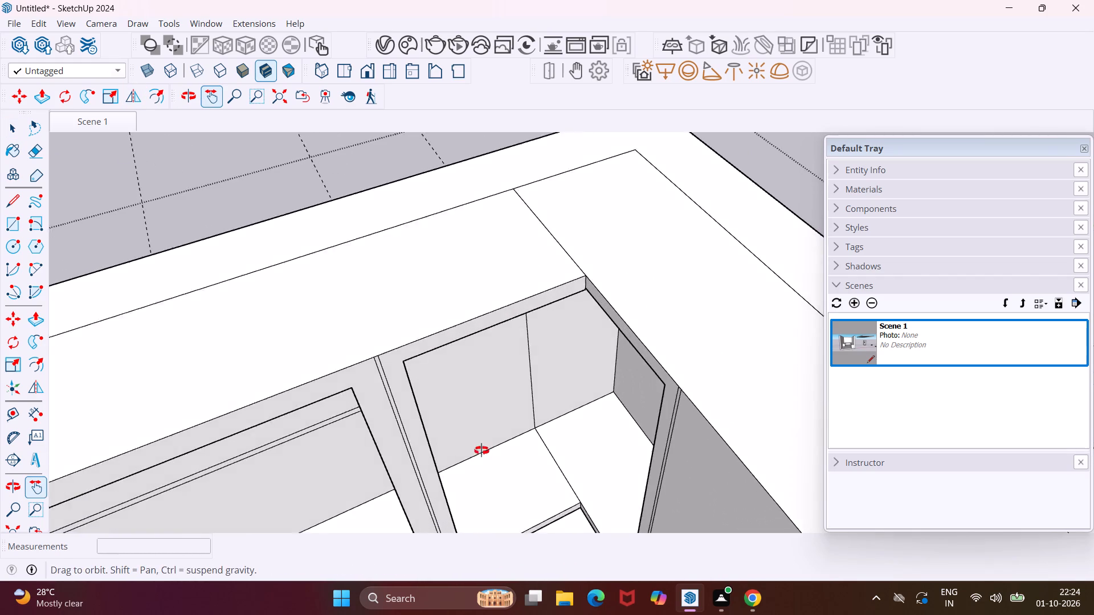
middle_click_drag(481, 450, 480, 419)
scroll(481, 448, "up", 1)
left_click_drag(474, 323, 470, 403)
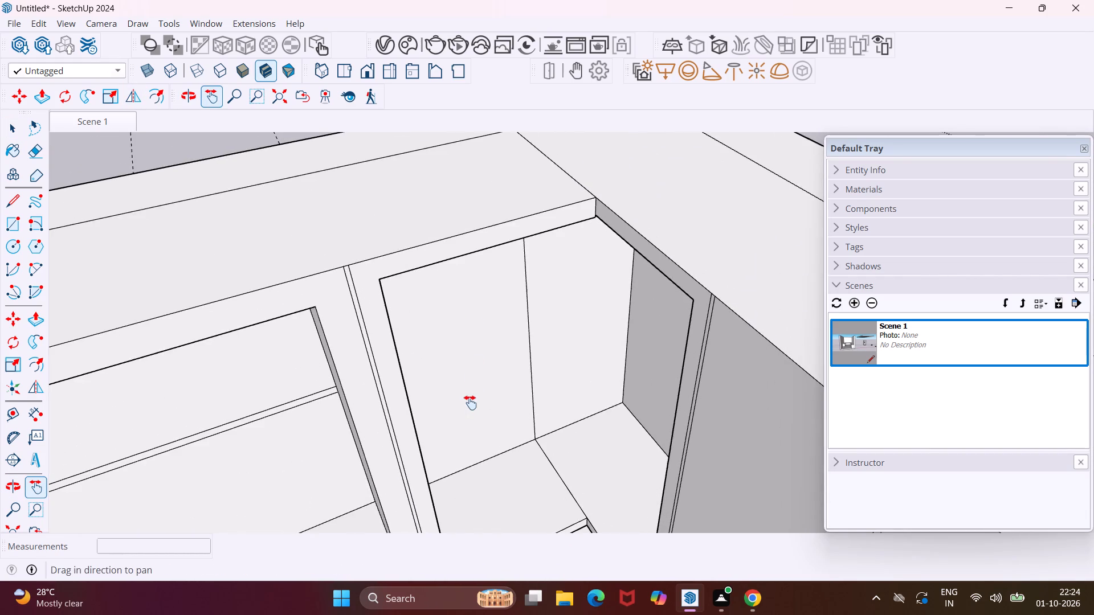
middle_click_drag(470, 397, 464, 305)
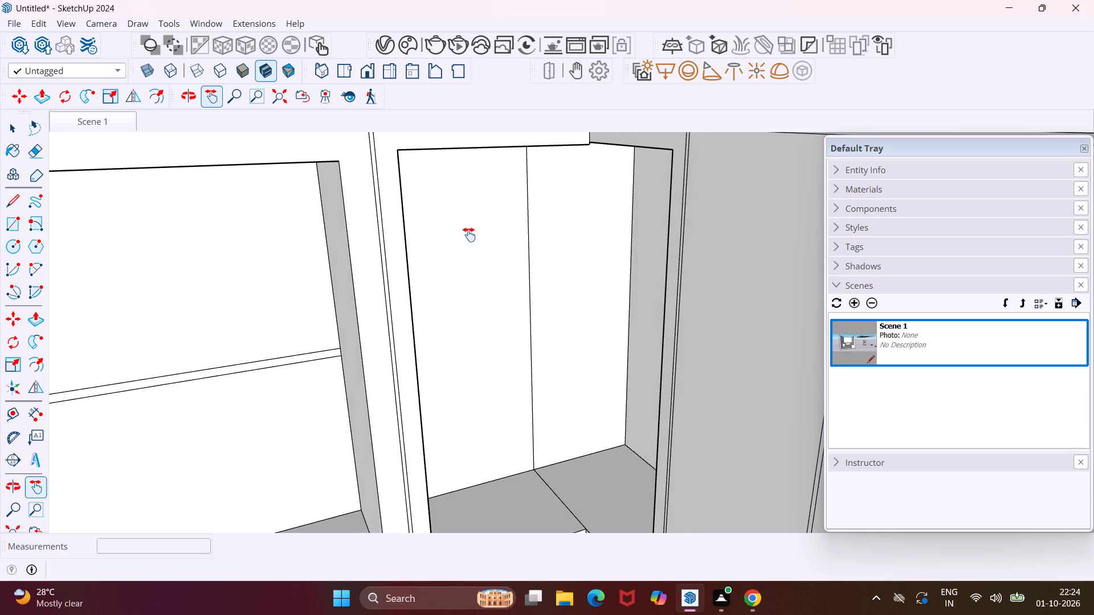
scroll(469, 235, "up", 5)
middle_click_drag(466, 219, 459, 200)
scroll(465, 216, "up", 1)
left_click_drag(453, 216, 428, 306)
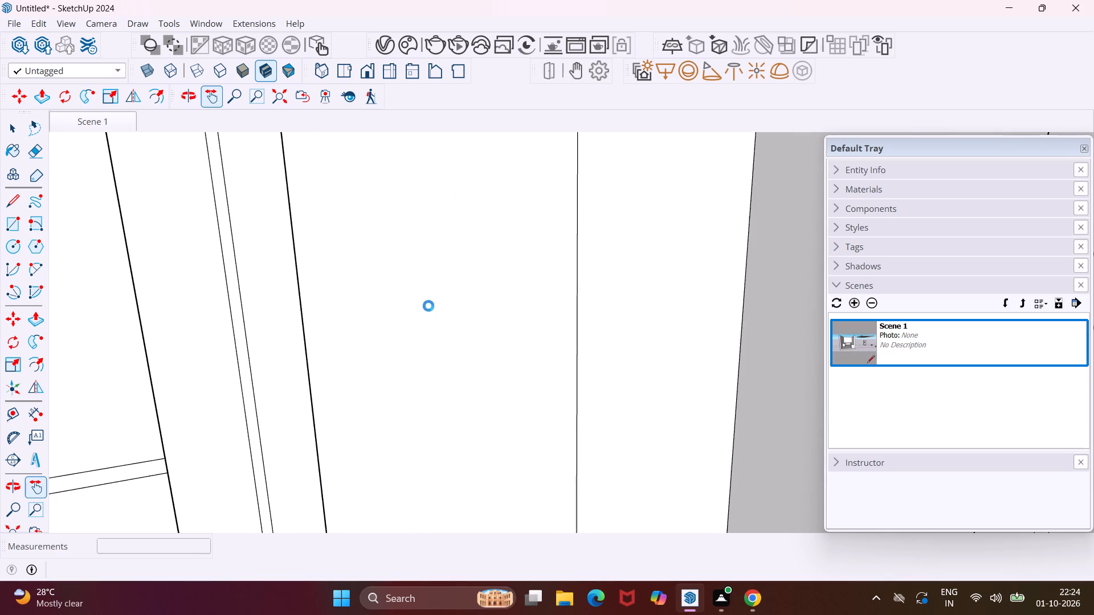
left_click_drag(428, 306, 420, 439)
left_click_drag(409, 280, 385, 437)
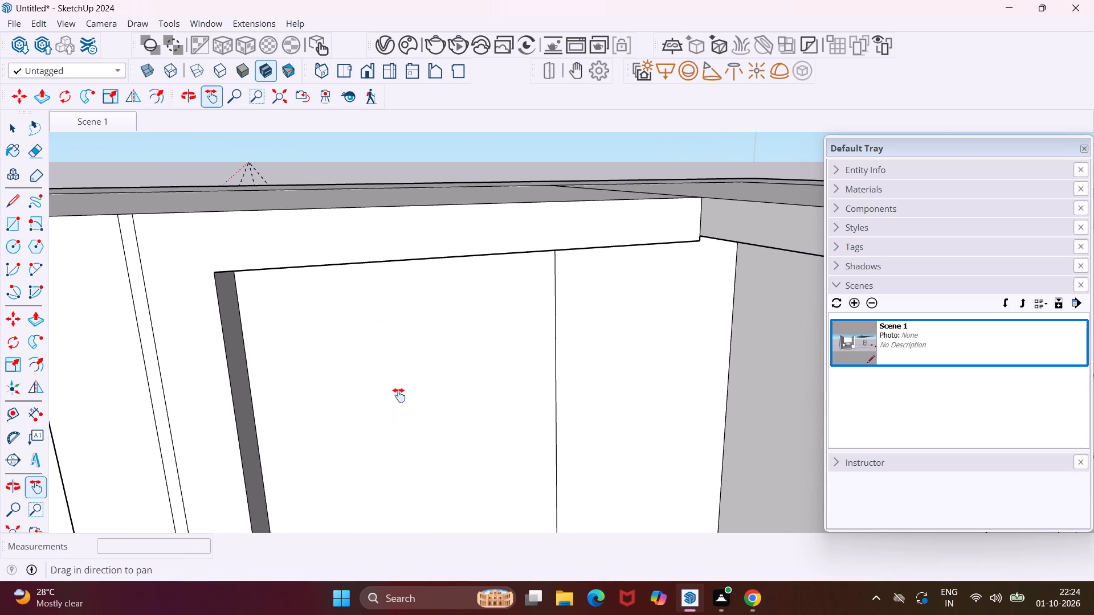
middle_click_drag(401, 384, 397, 331)
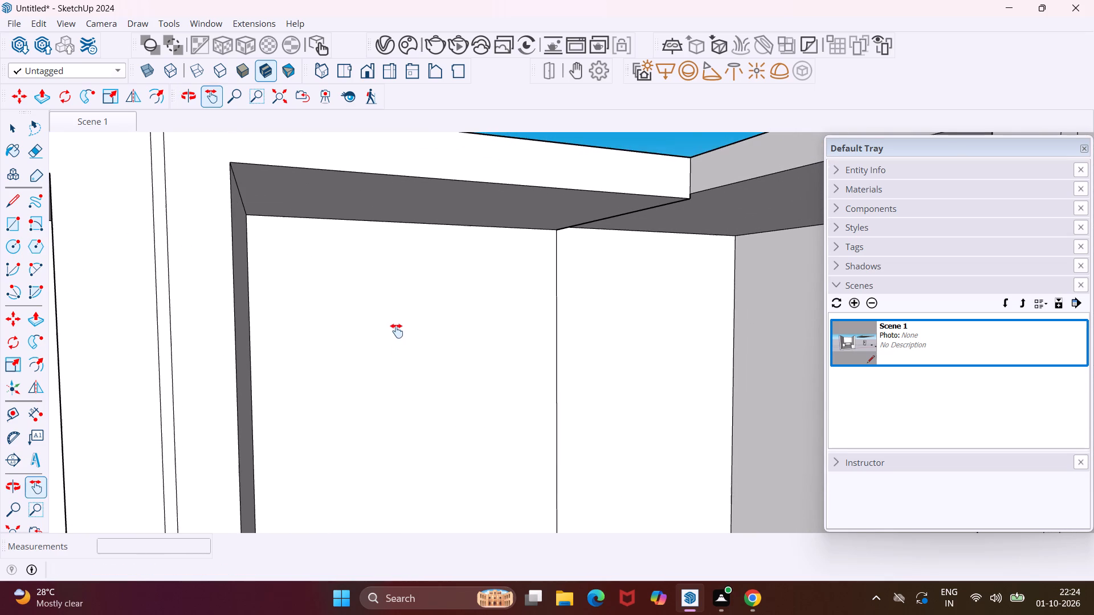
key("Escape")
key("space")
left_click(439, 214)
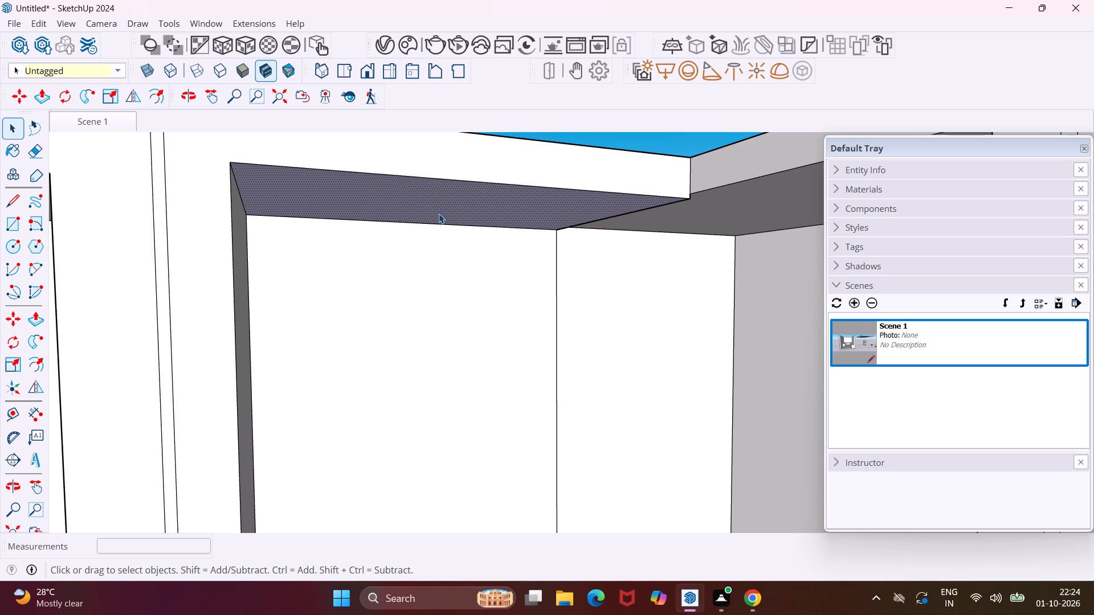
key("p")
left_click(439, 214)
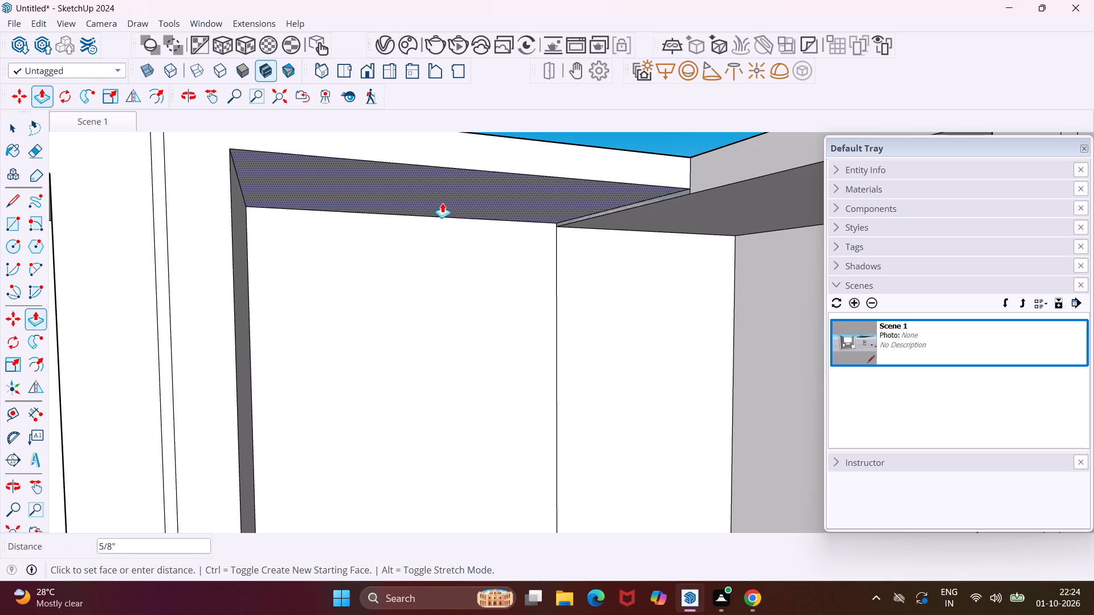
left_click(702, 202)
key("Escape")
key("space")
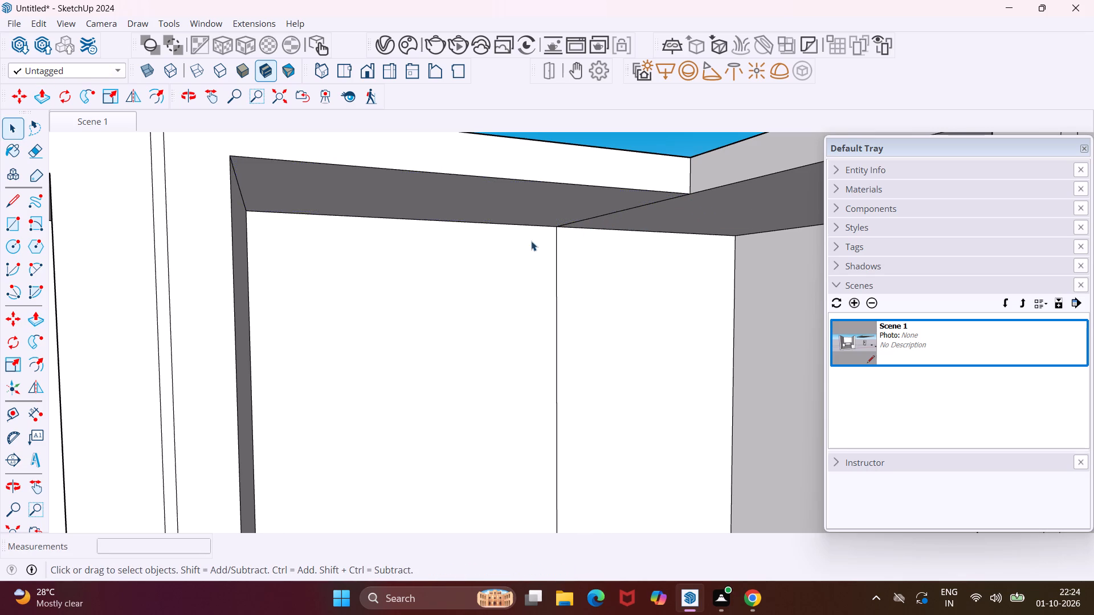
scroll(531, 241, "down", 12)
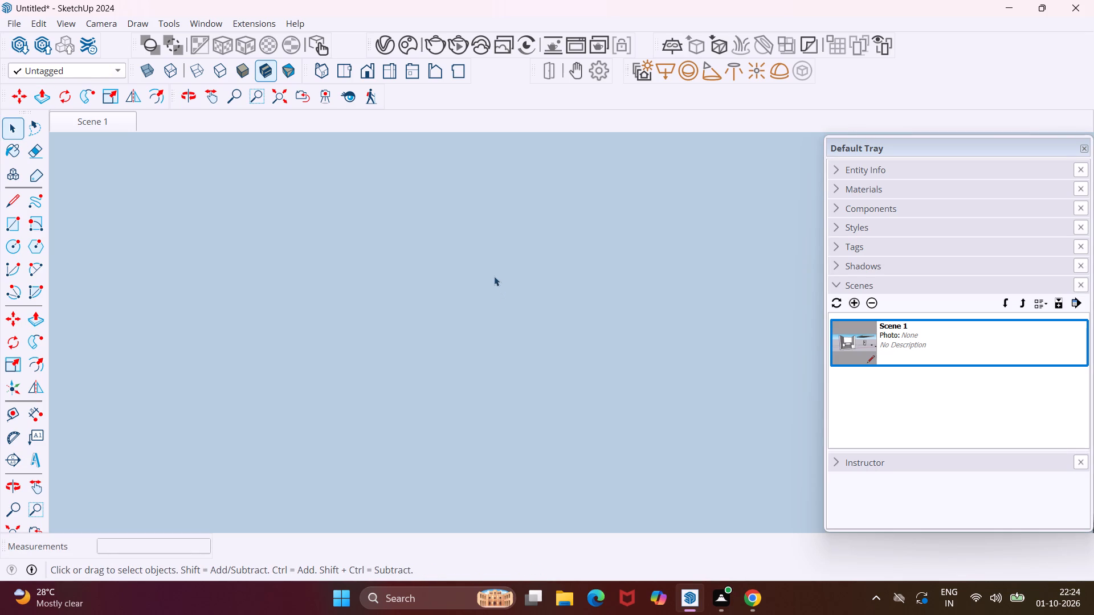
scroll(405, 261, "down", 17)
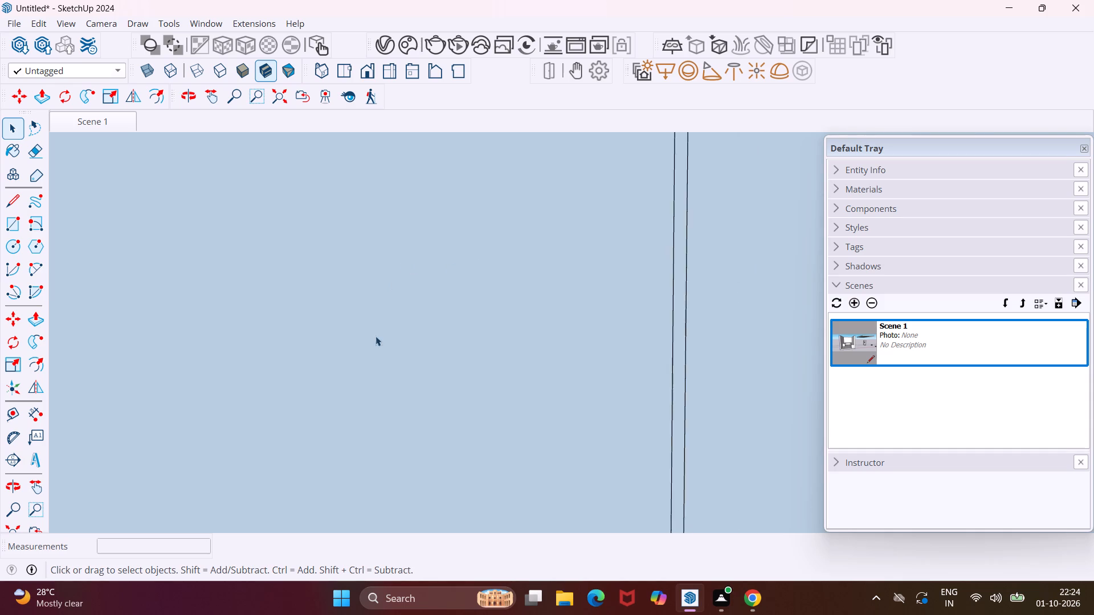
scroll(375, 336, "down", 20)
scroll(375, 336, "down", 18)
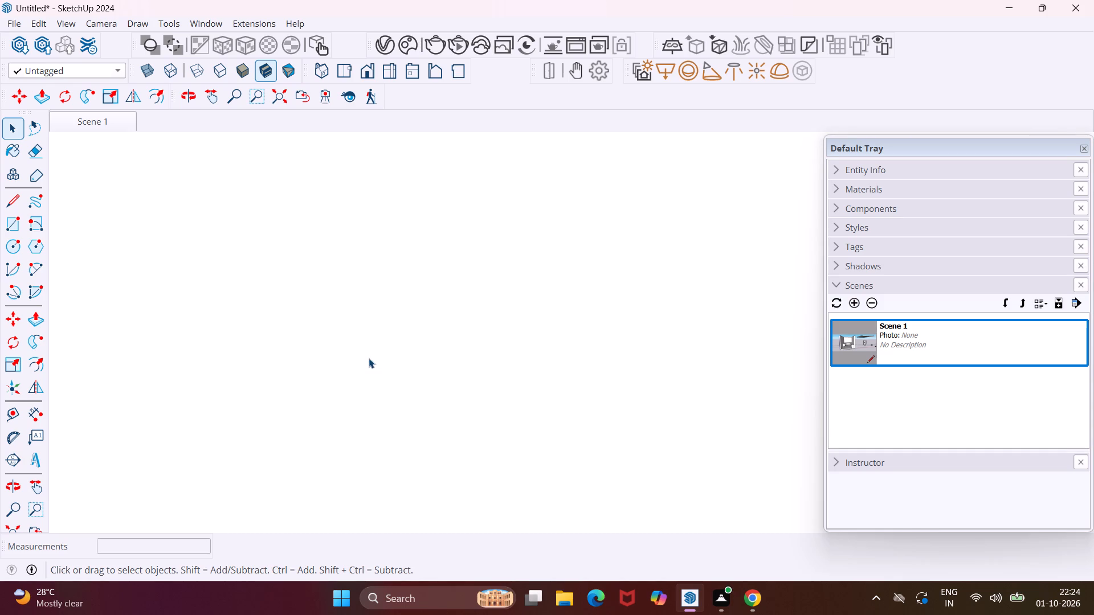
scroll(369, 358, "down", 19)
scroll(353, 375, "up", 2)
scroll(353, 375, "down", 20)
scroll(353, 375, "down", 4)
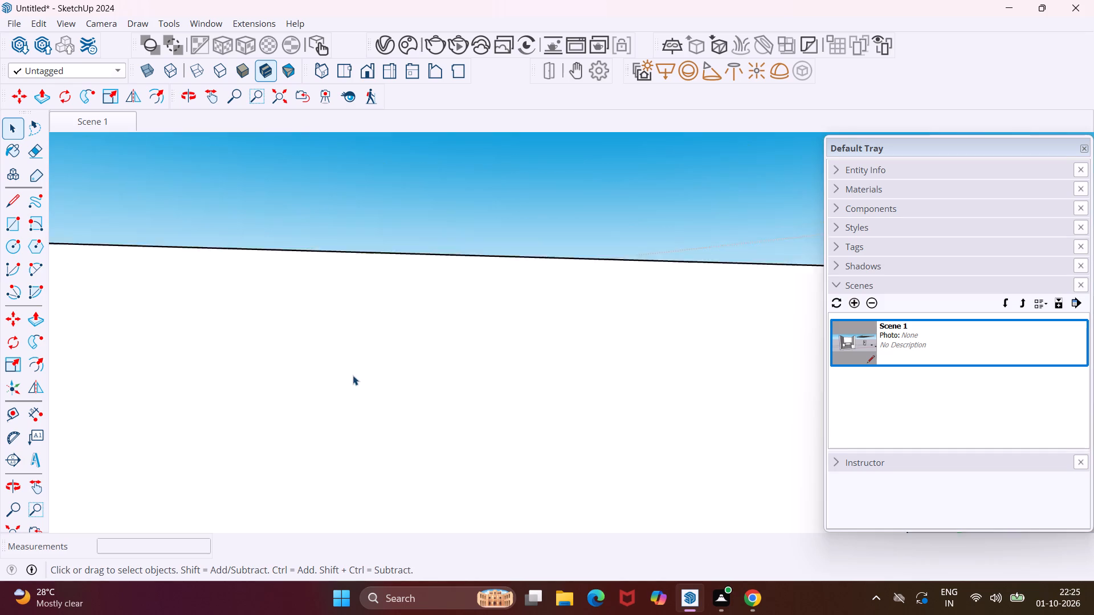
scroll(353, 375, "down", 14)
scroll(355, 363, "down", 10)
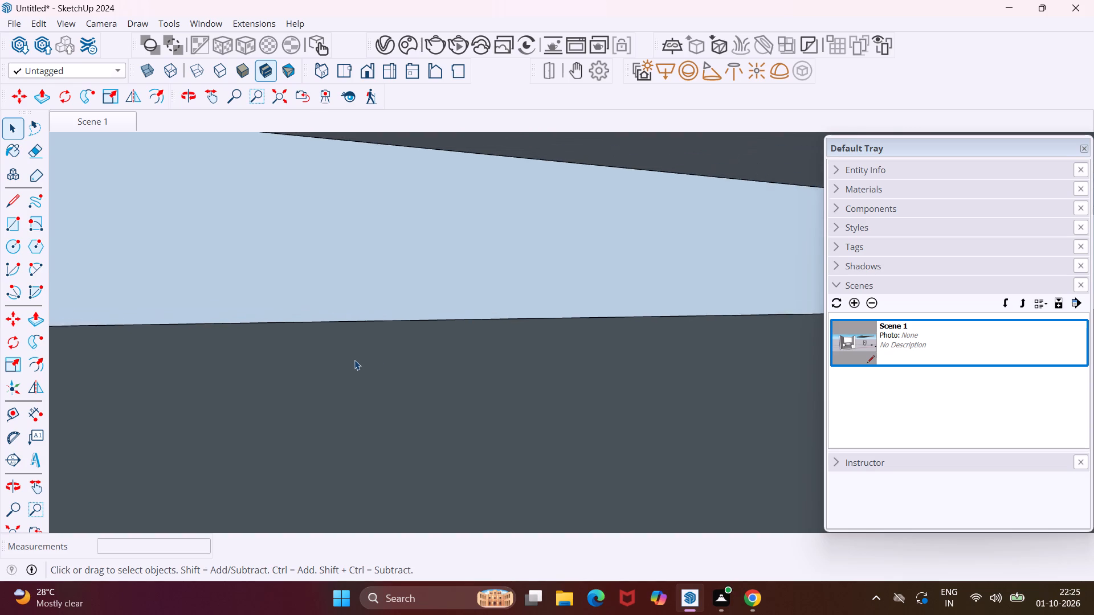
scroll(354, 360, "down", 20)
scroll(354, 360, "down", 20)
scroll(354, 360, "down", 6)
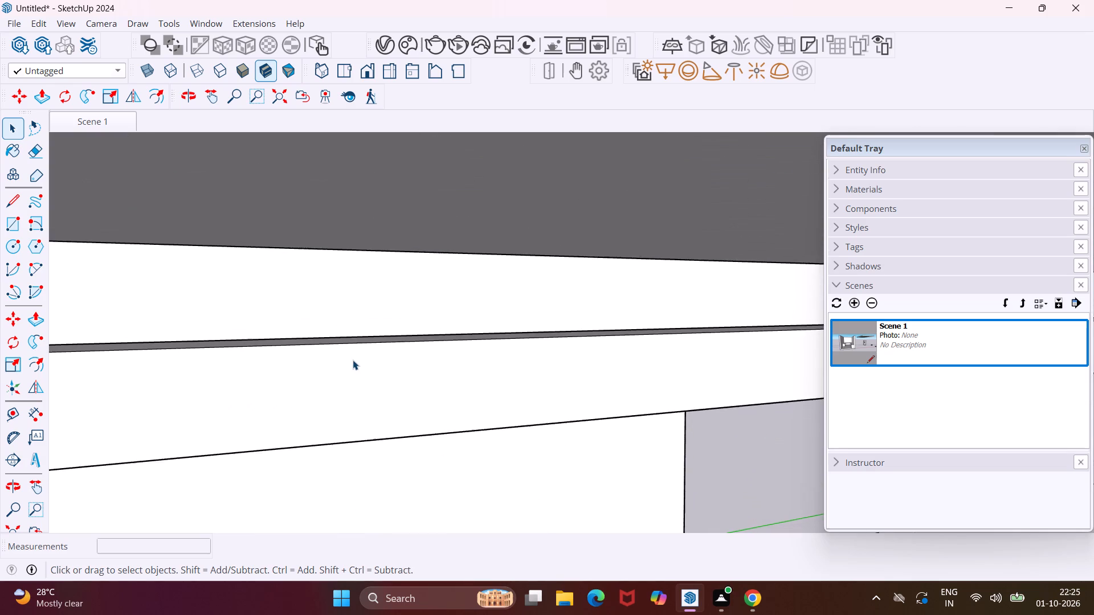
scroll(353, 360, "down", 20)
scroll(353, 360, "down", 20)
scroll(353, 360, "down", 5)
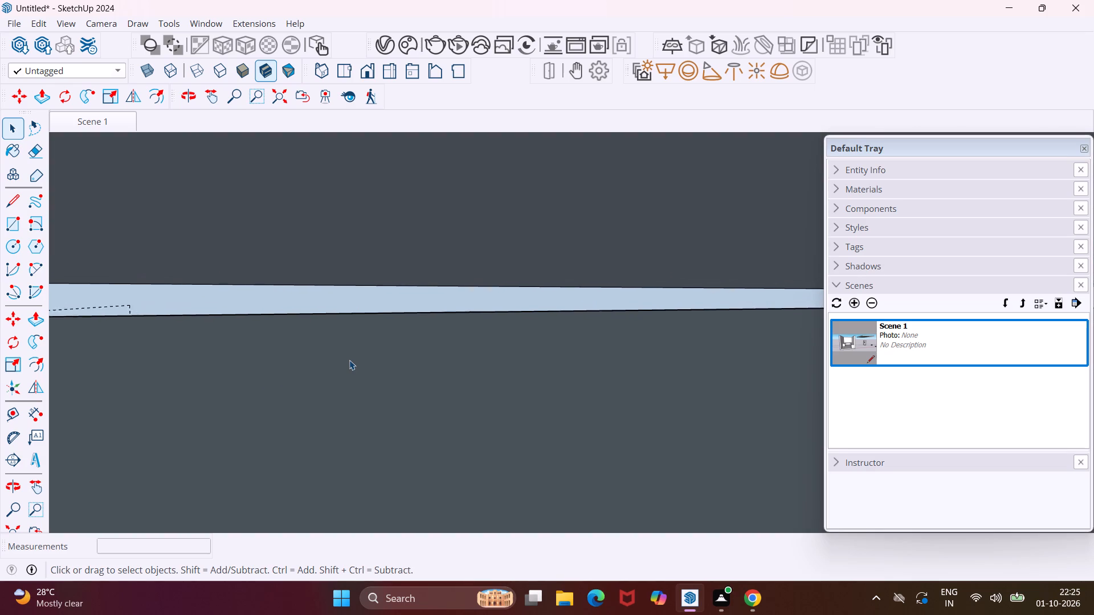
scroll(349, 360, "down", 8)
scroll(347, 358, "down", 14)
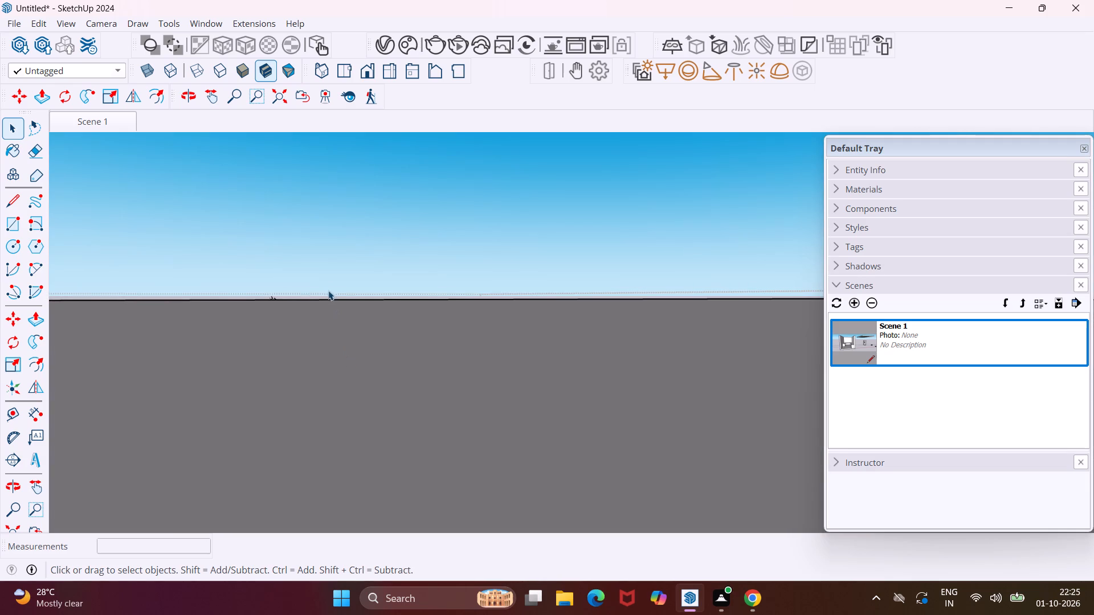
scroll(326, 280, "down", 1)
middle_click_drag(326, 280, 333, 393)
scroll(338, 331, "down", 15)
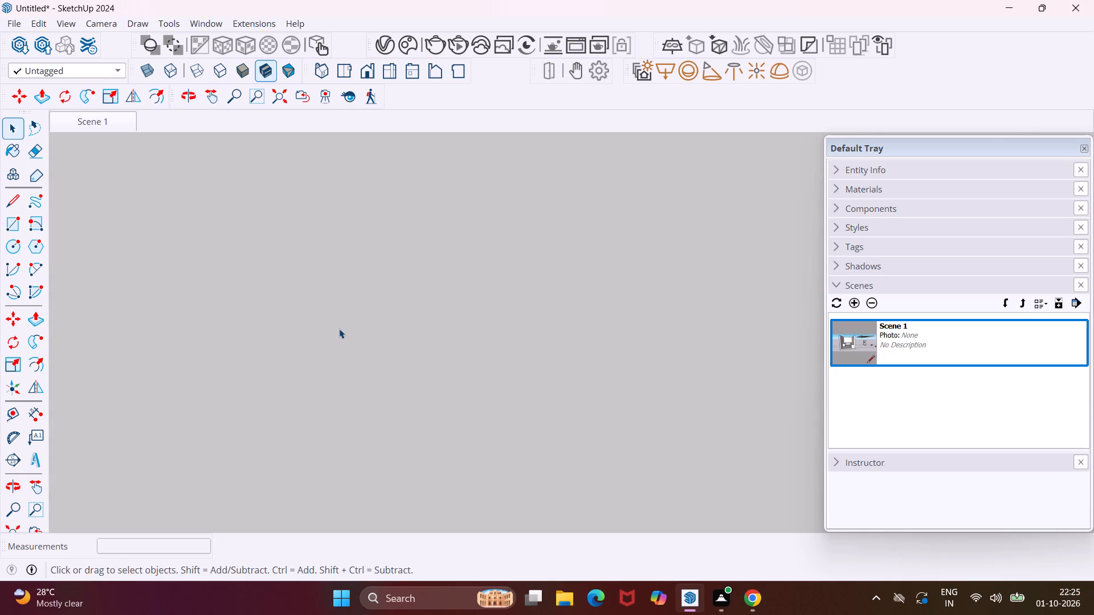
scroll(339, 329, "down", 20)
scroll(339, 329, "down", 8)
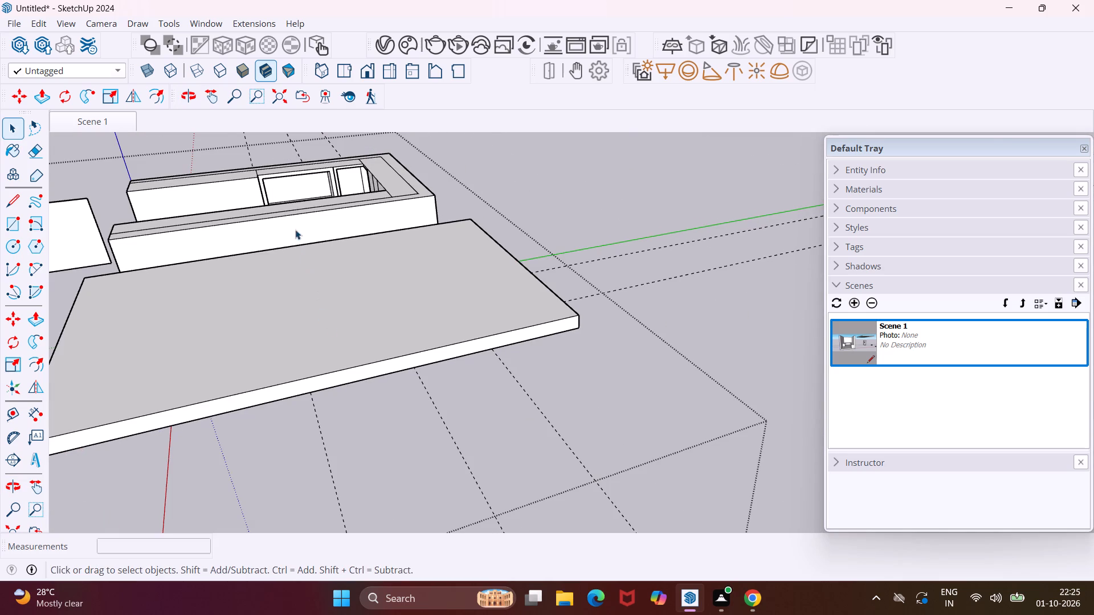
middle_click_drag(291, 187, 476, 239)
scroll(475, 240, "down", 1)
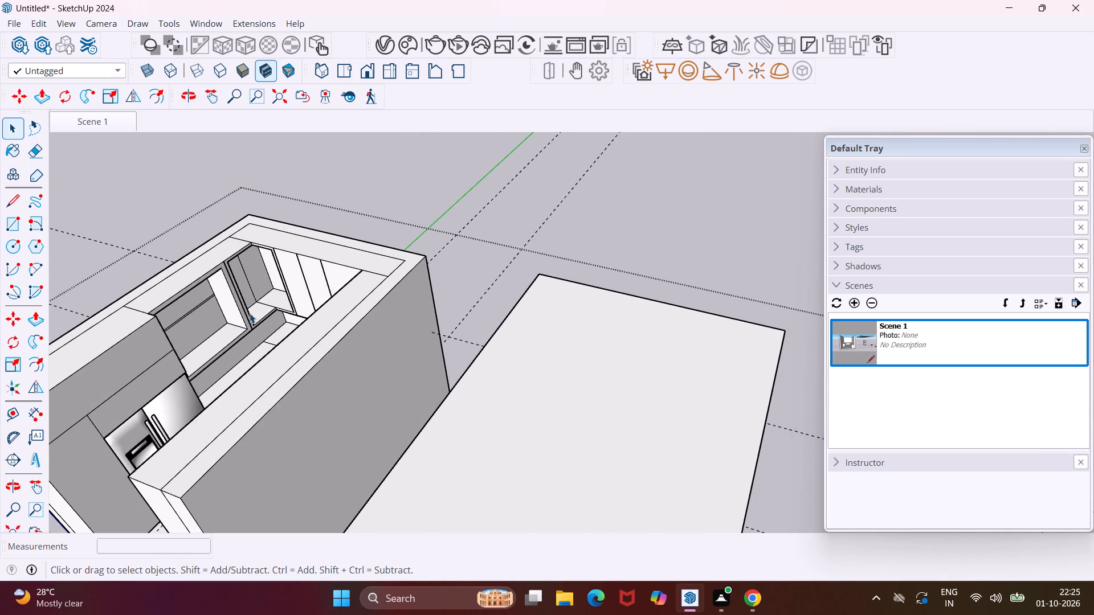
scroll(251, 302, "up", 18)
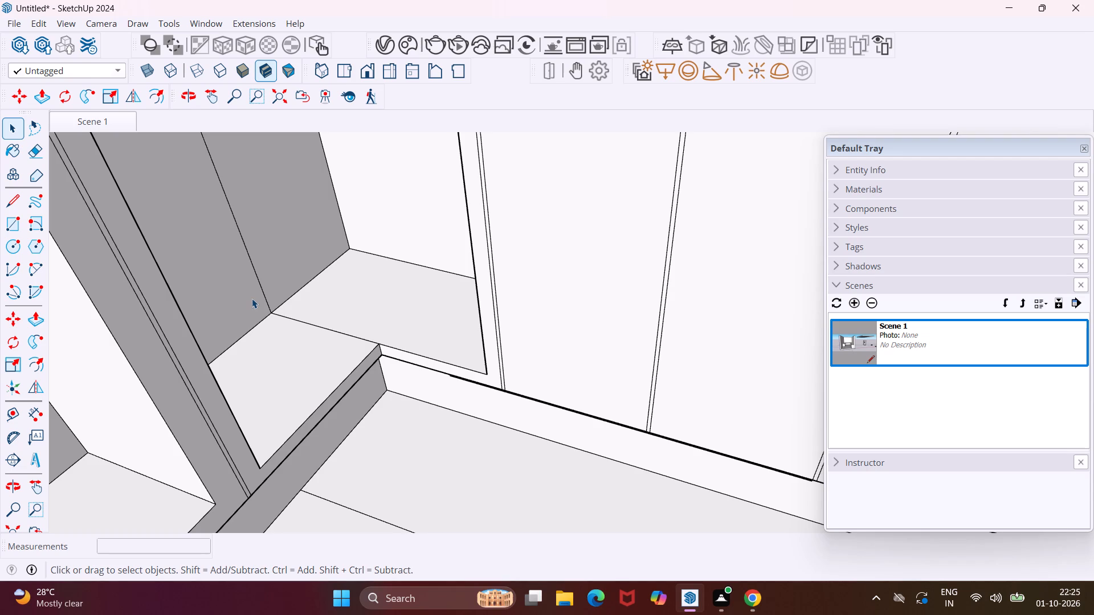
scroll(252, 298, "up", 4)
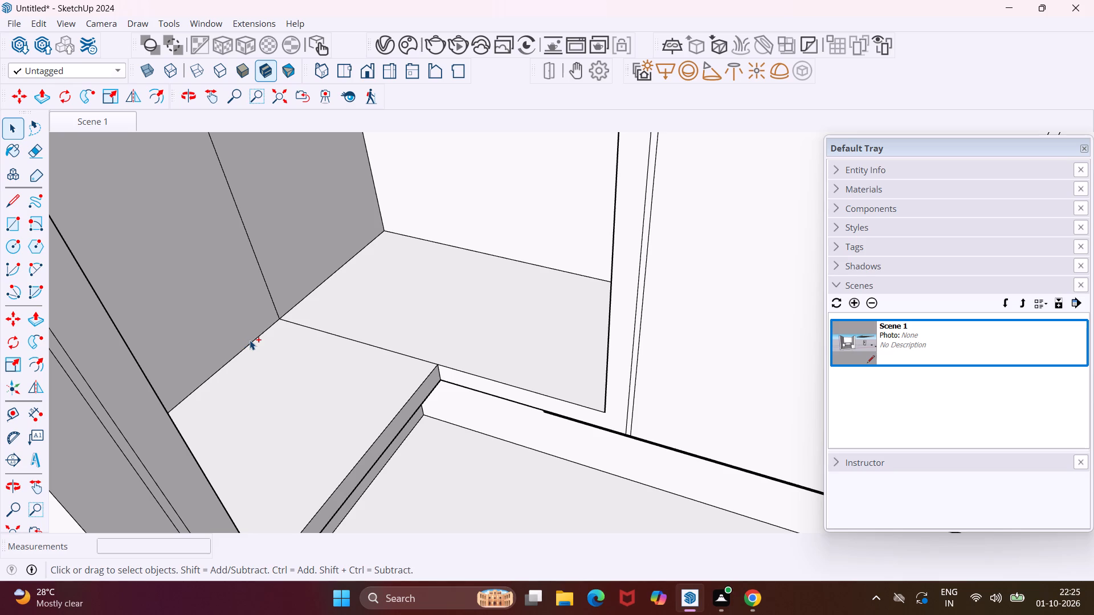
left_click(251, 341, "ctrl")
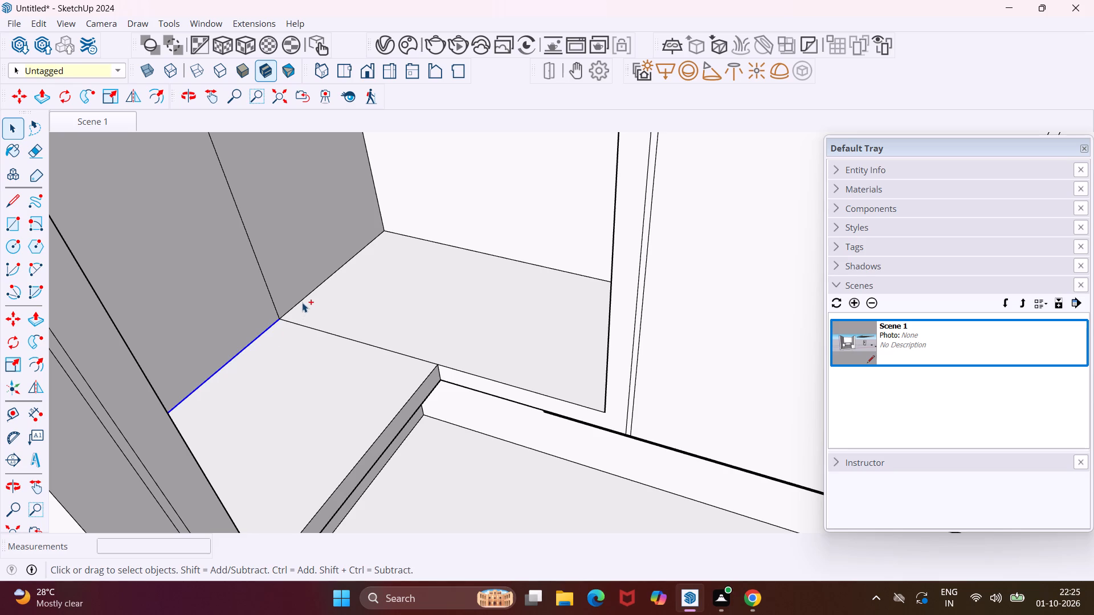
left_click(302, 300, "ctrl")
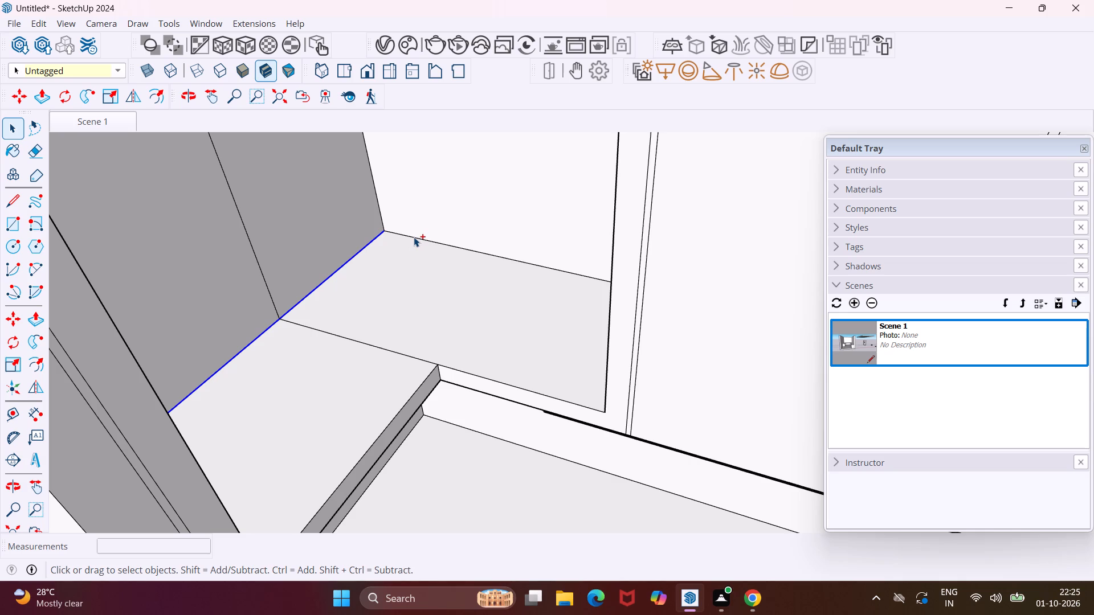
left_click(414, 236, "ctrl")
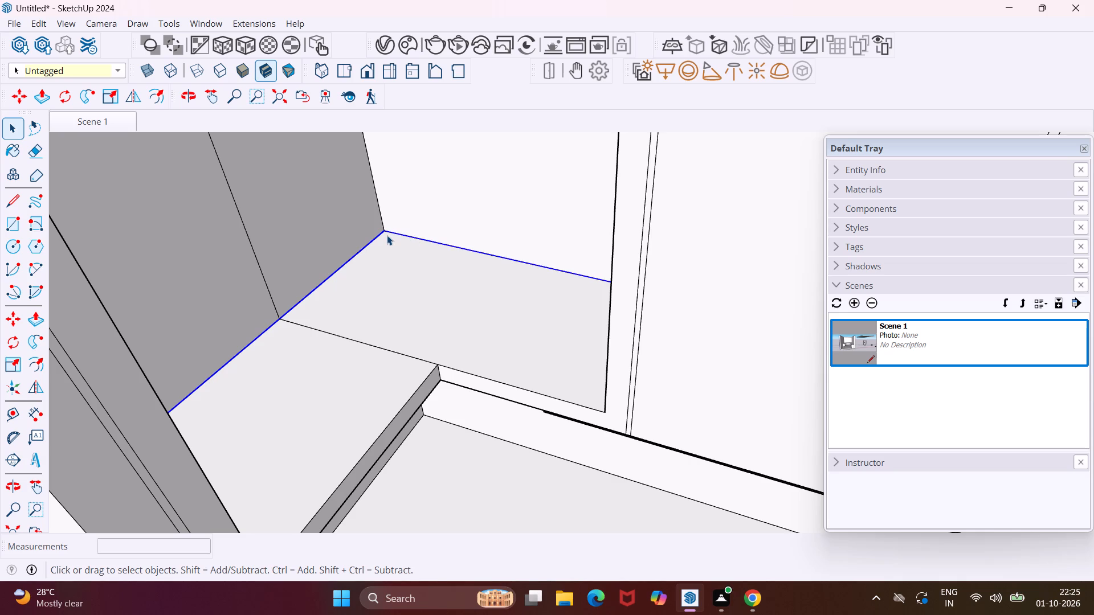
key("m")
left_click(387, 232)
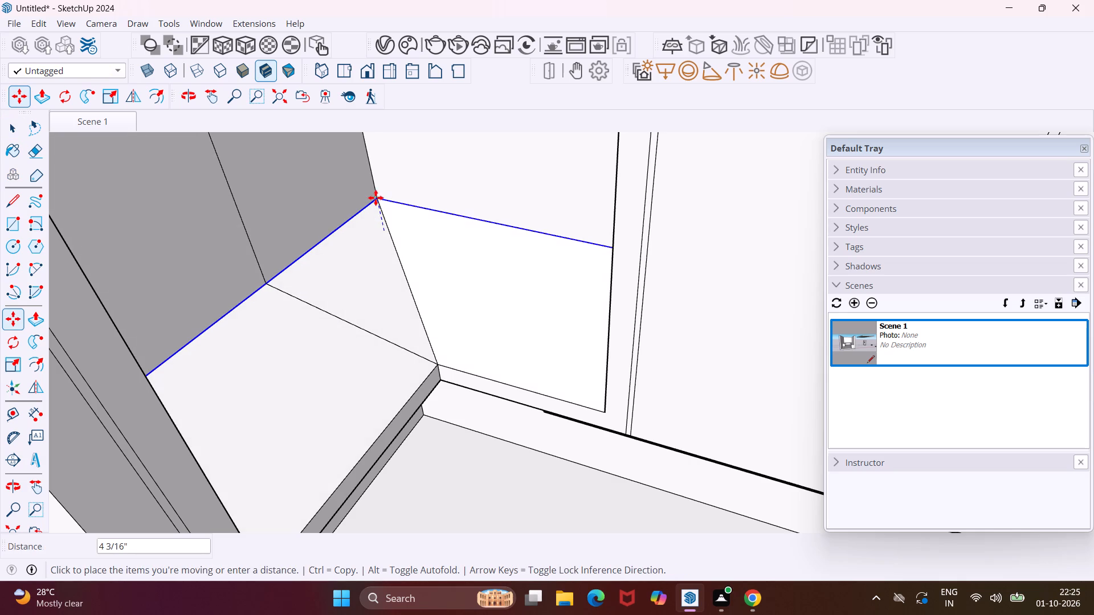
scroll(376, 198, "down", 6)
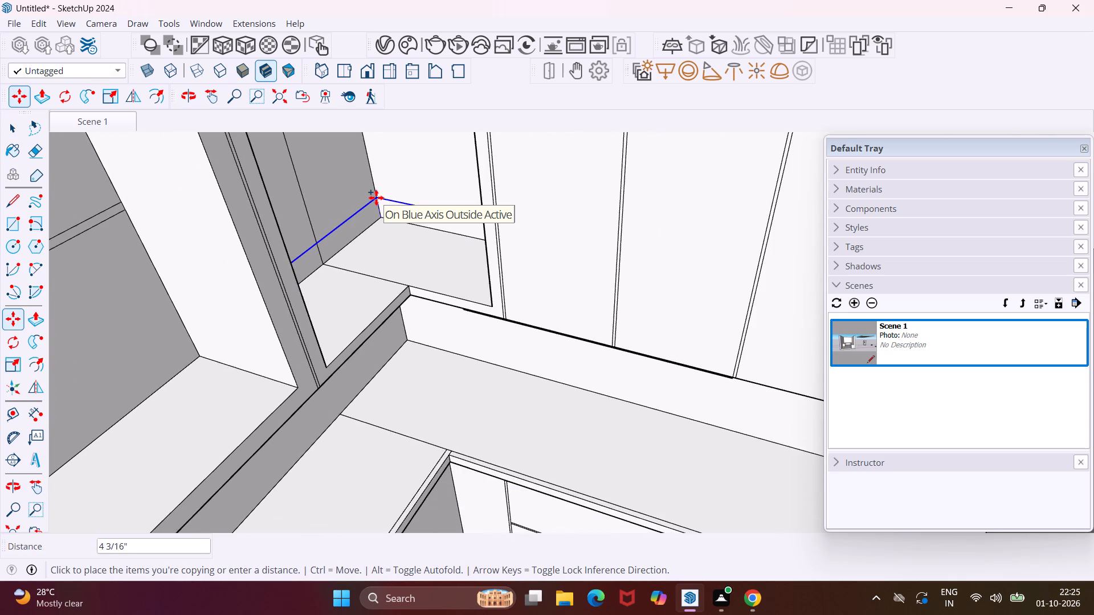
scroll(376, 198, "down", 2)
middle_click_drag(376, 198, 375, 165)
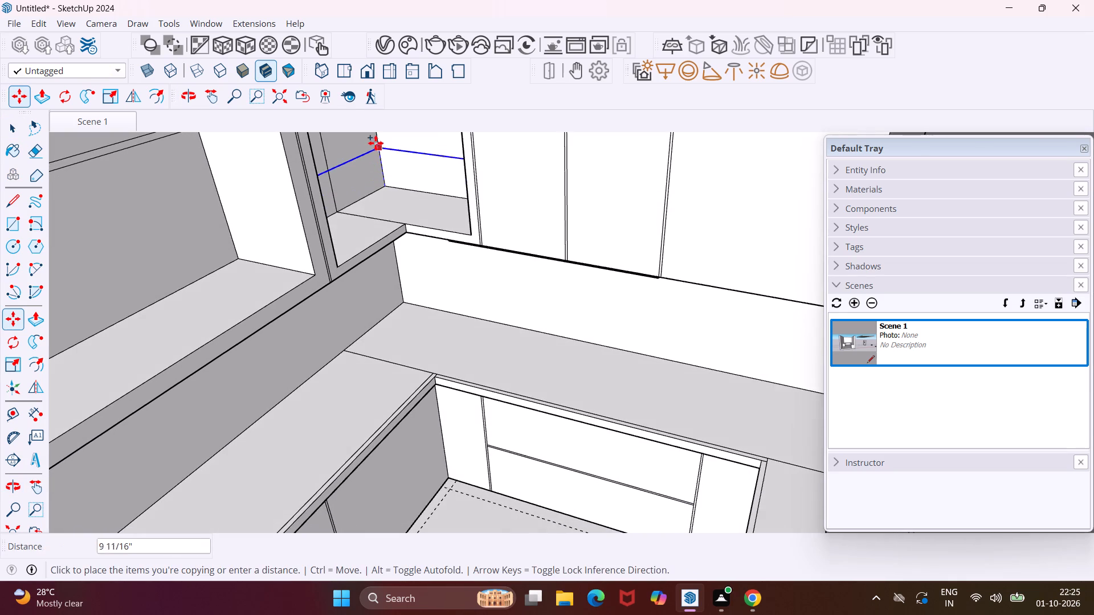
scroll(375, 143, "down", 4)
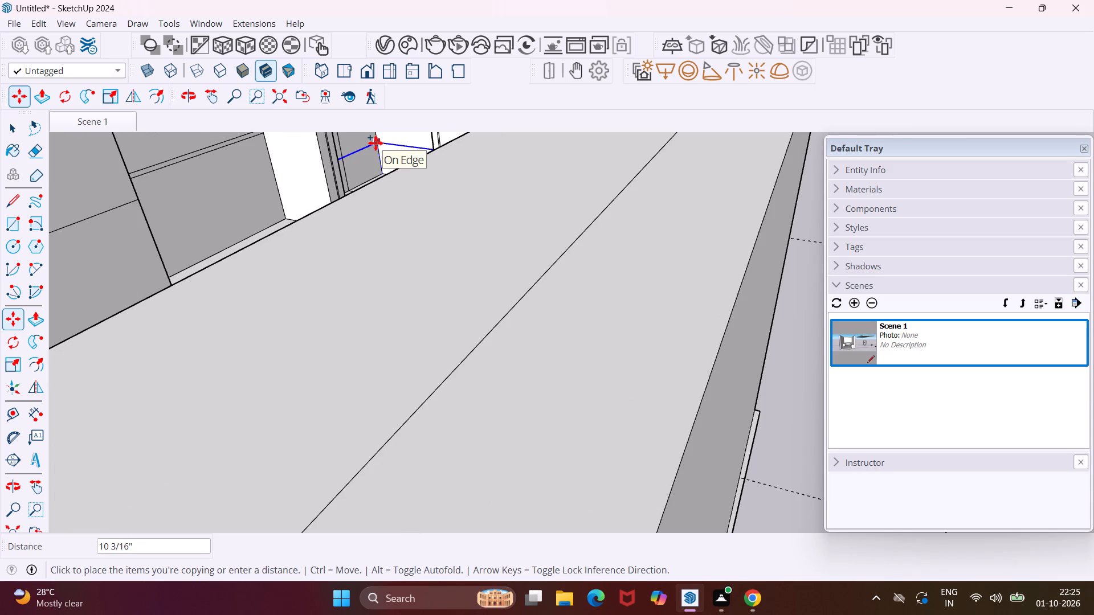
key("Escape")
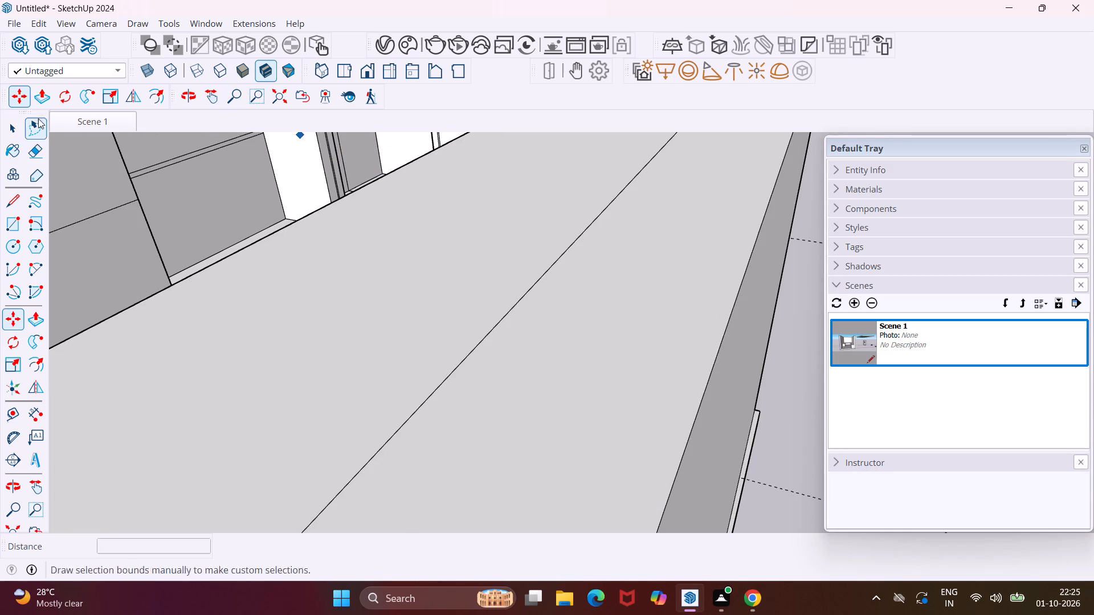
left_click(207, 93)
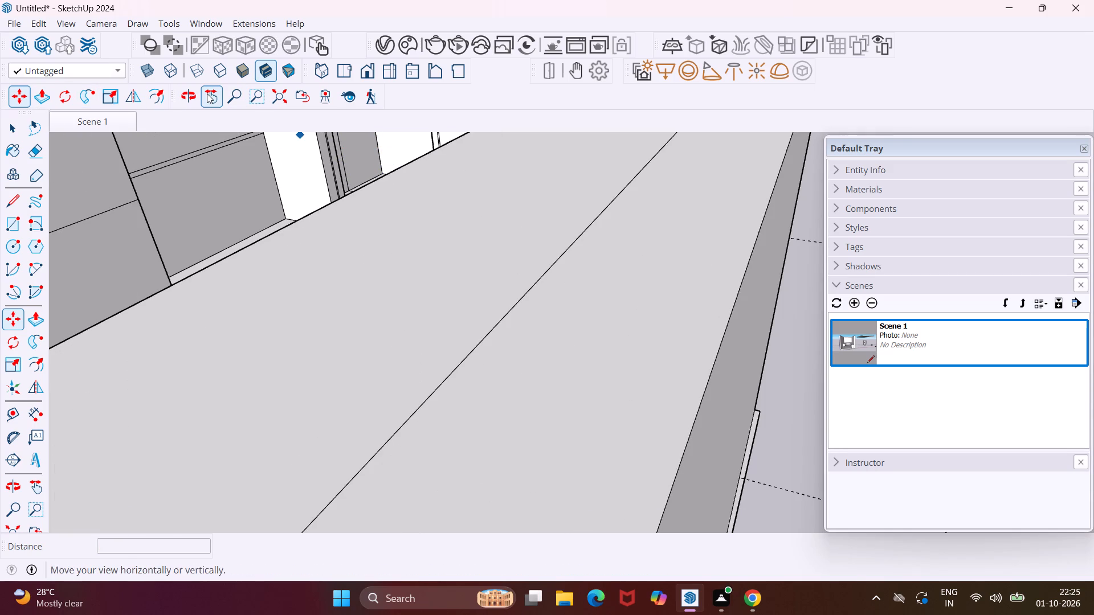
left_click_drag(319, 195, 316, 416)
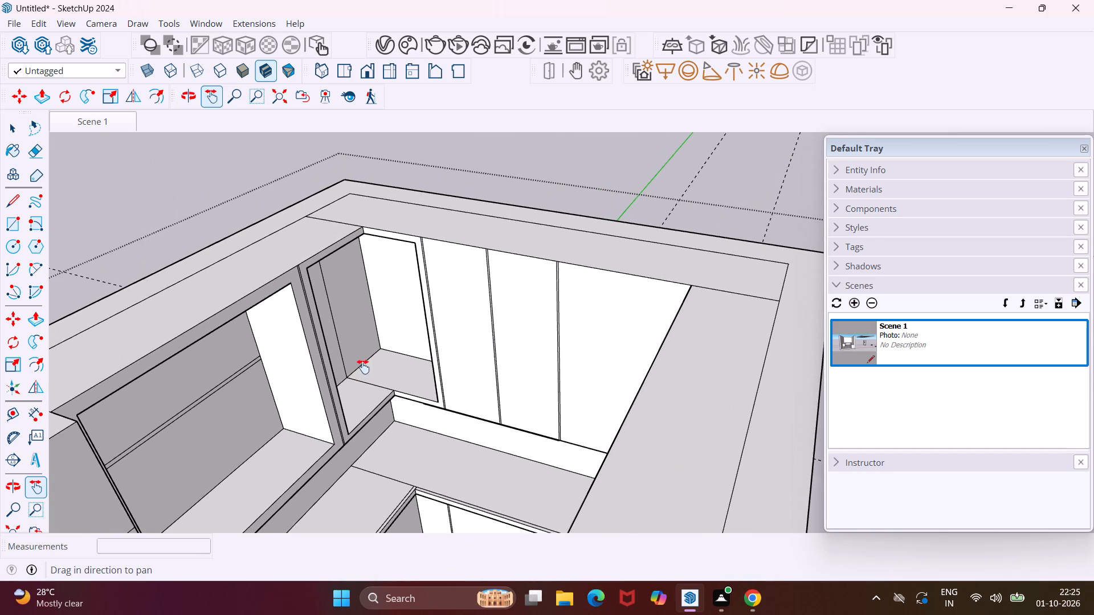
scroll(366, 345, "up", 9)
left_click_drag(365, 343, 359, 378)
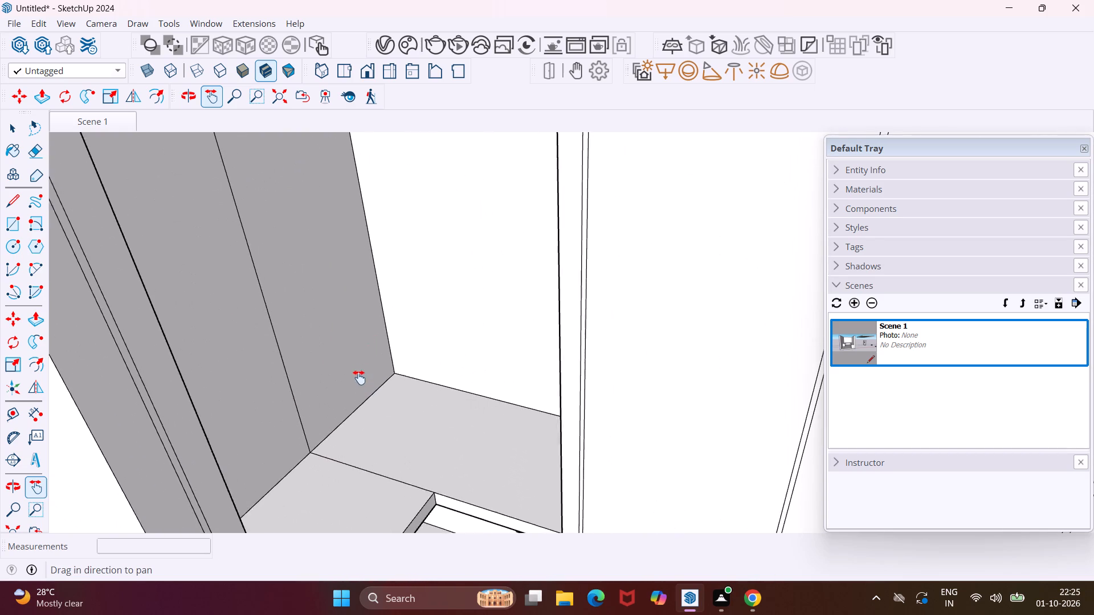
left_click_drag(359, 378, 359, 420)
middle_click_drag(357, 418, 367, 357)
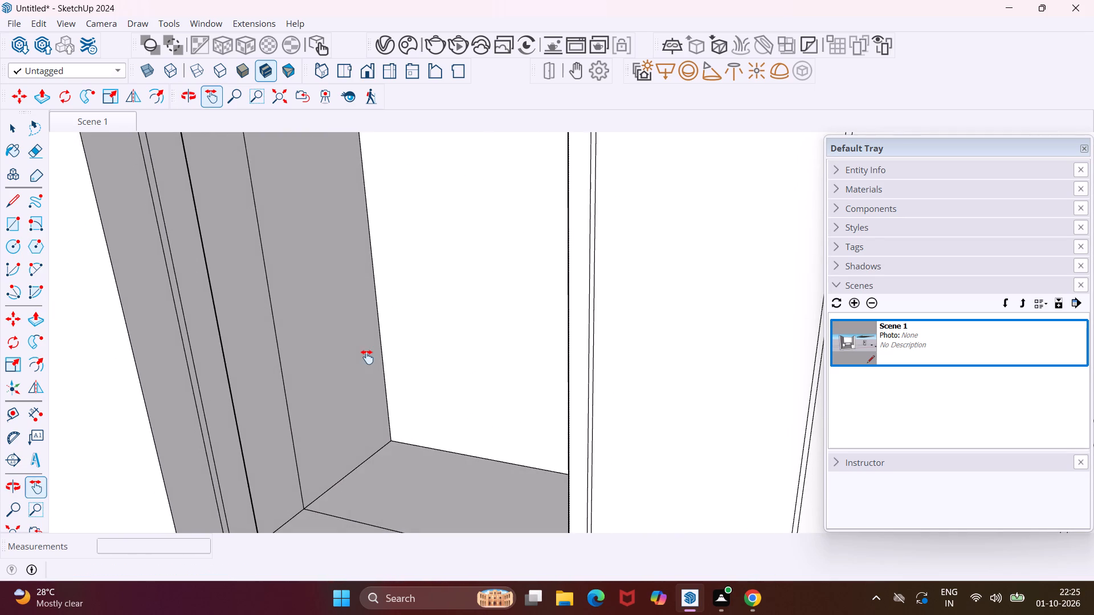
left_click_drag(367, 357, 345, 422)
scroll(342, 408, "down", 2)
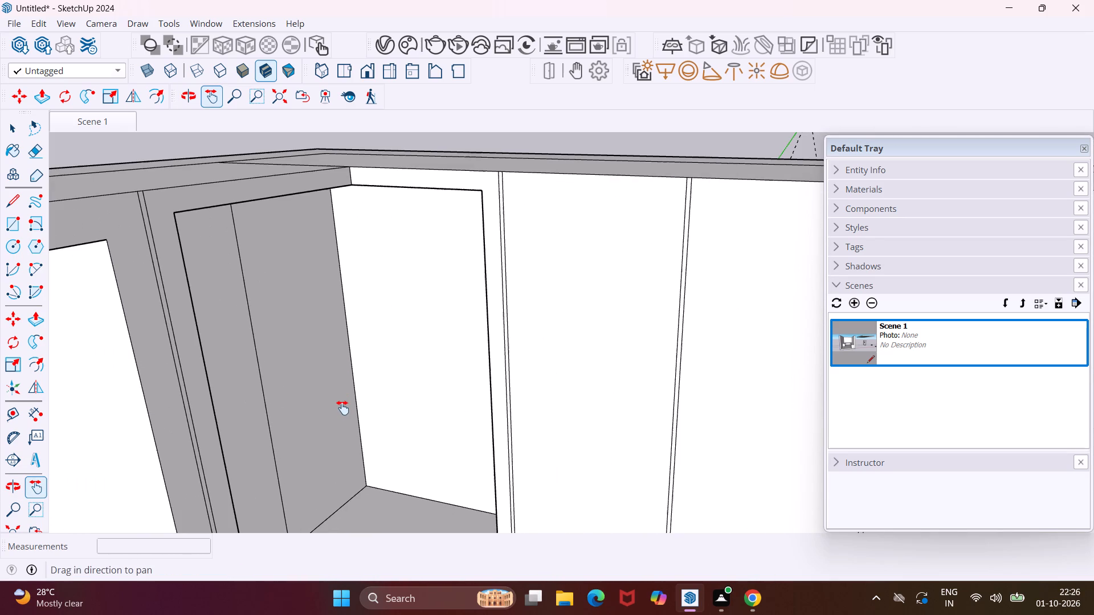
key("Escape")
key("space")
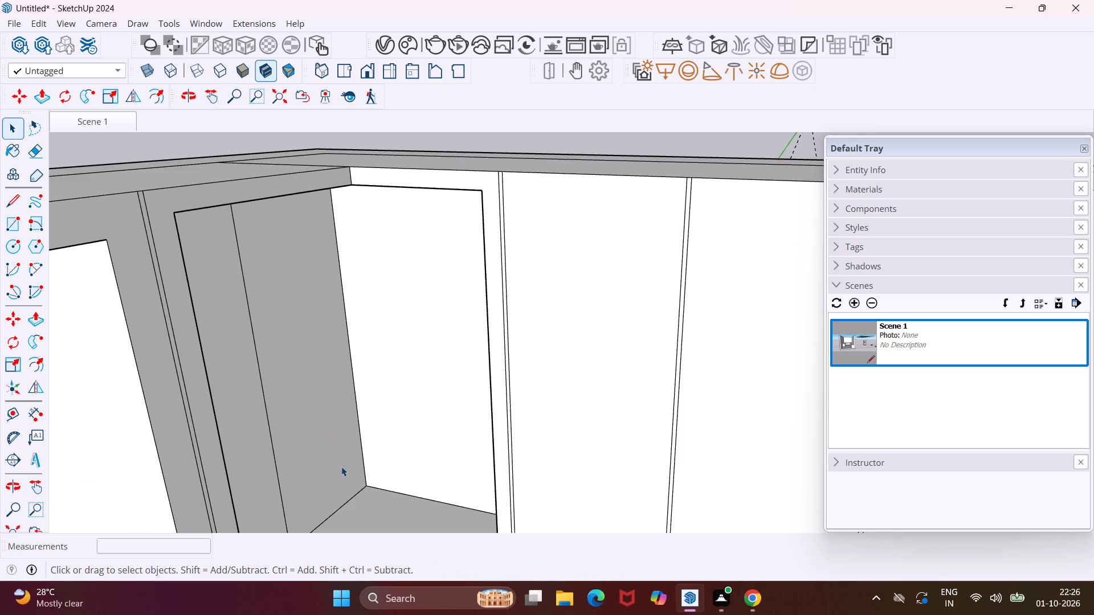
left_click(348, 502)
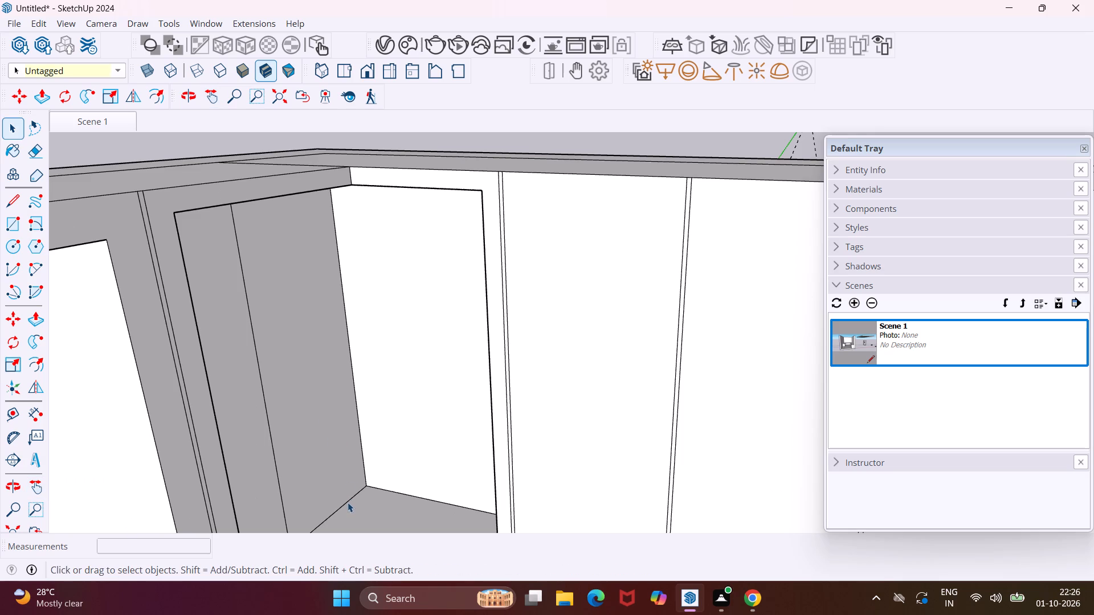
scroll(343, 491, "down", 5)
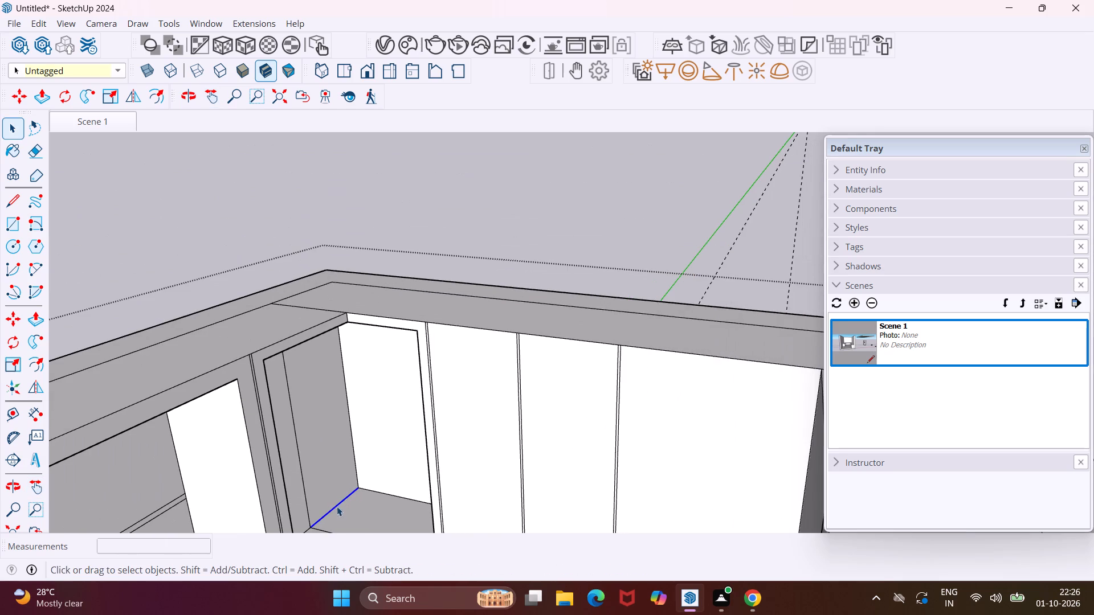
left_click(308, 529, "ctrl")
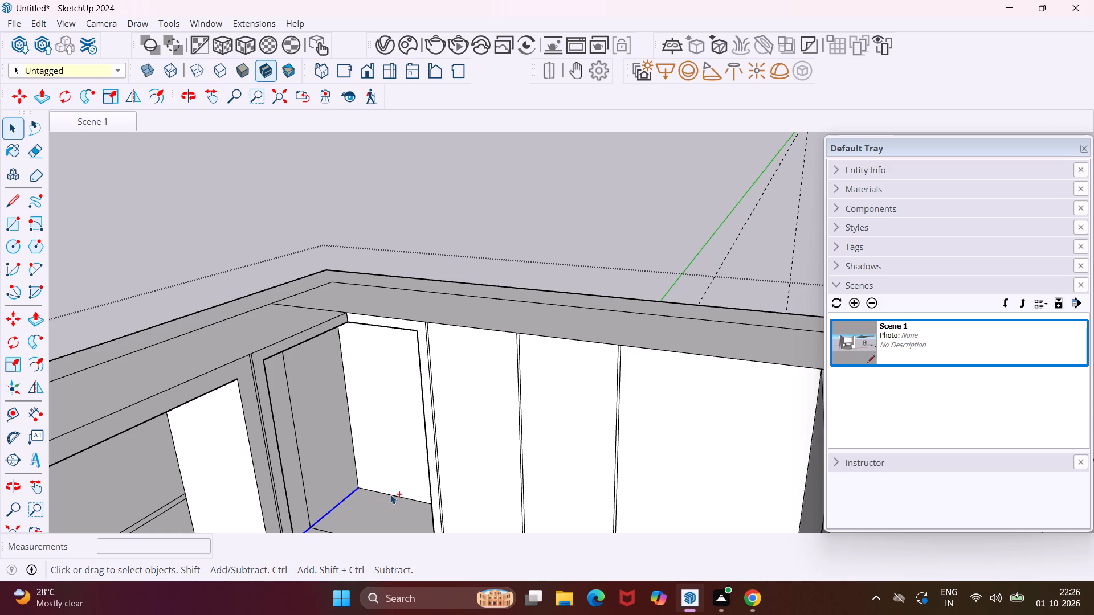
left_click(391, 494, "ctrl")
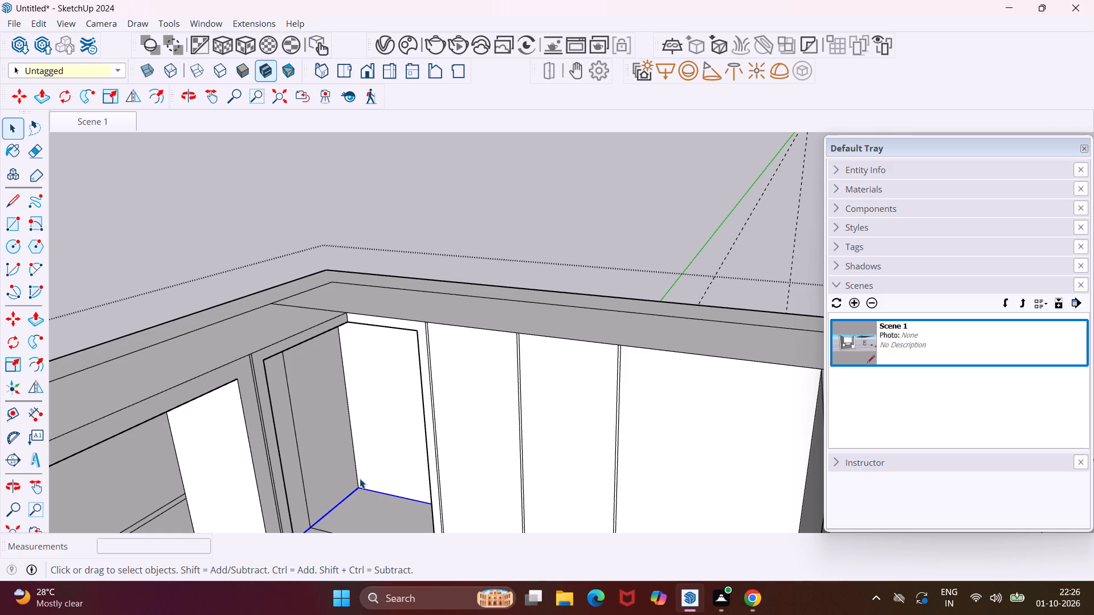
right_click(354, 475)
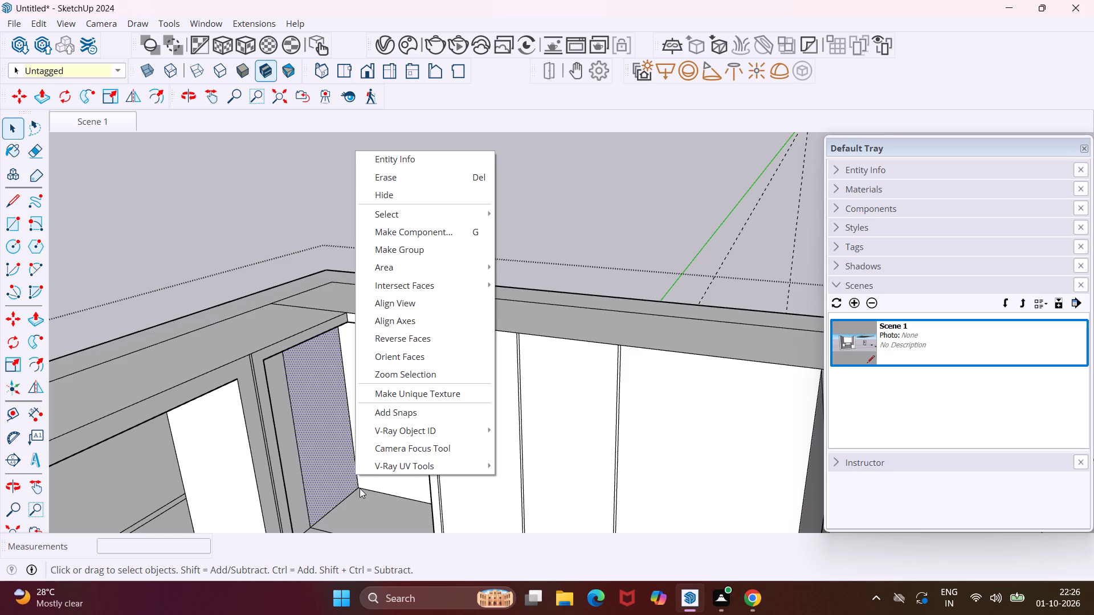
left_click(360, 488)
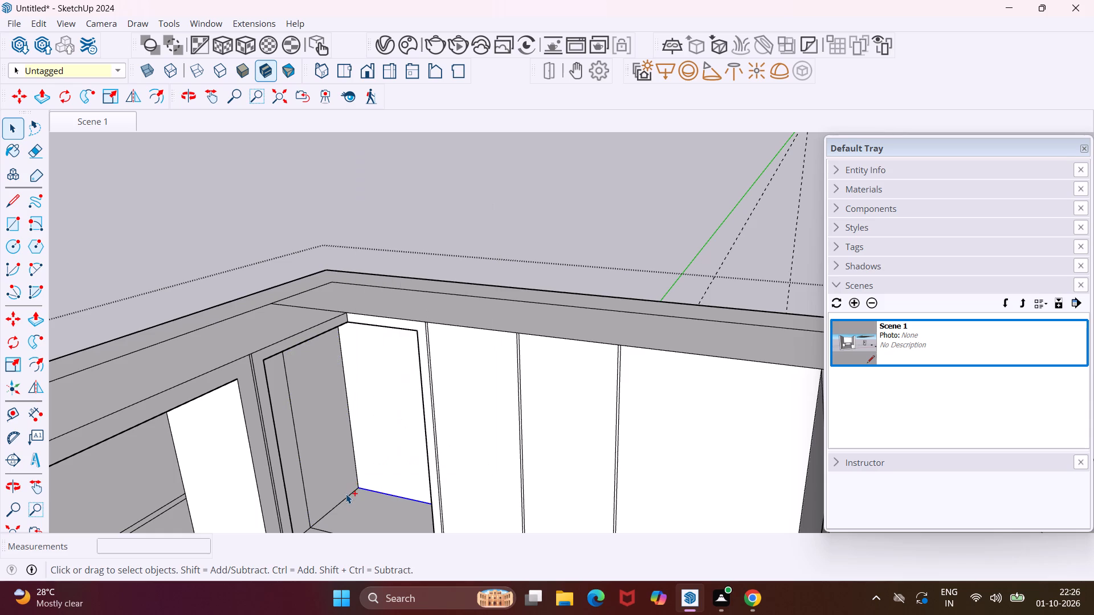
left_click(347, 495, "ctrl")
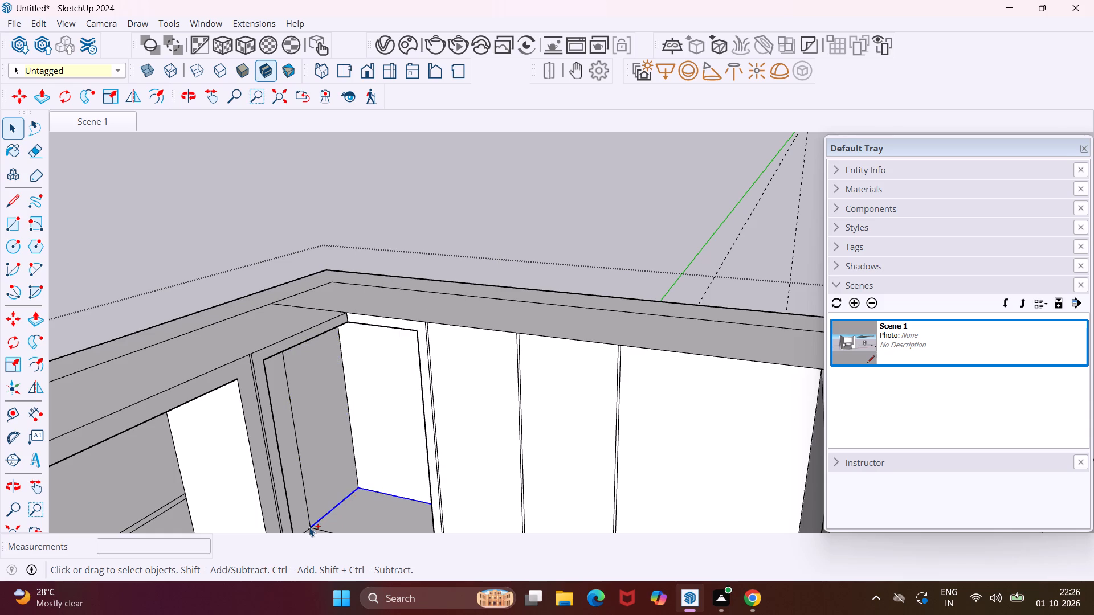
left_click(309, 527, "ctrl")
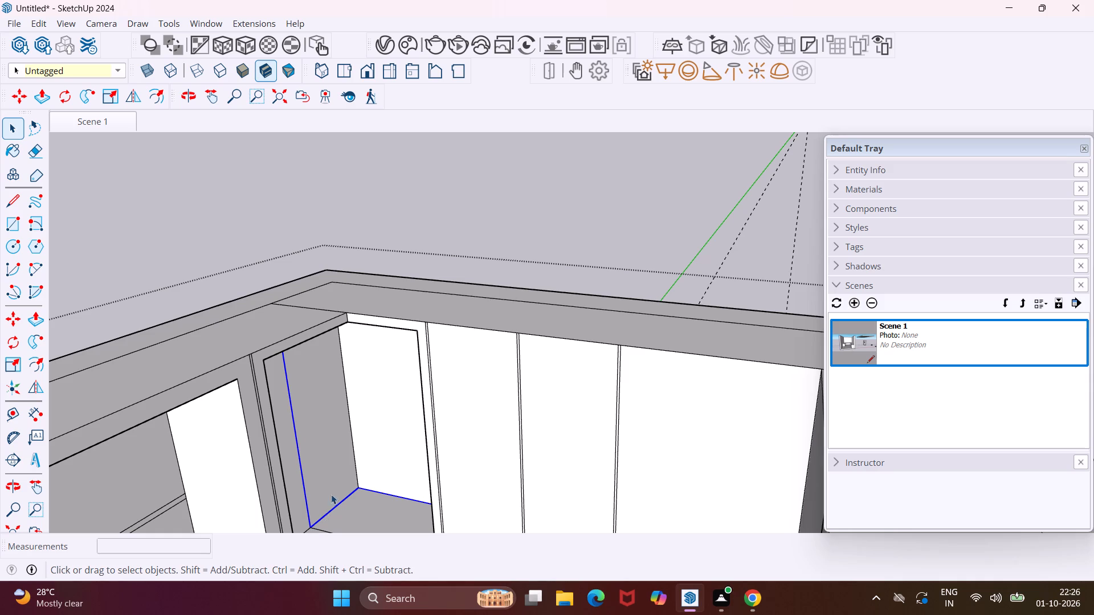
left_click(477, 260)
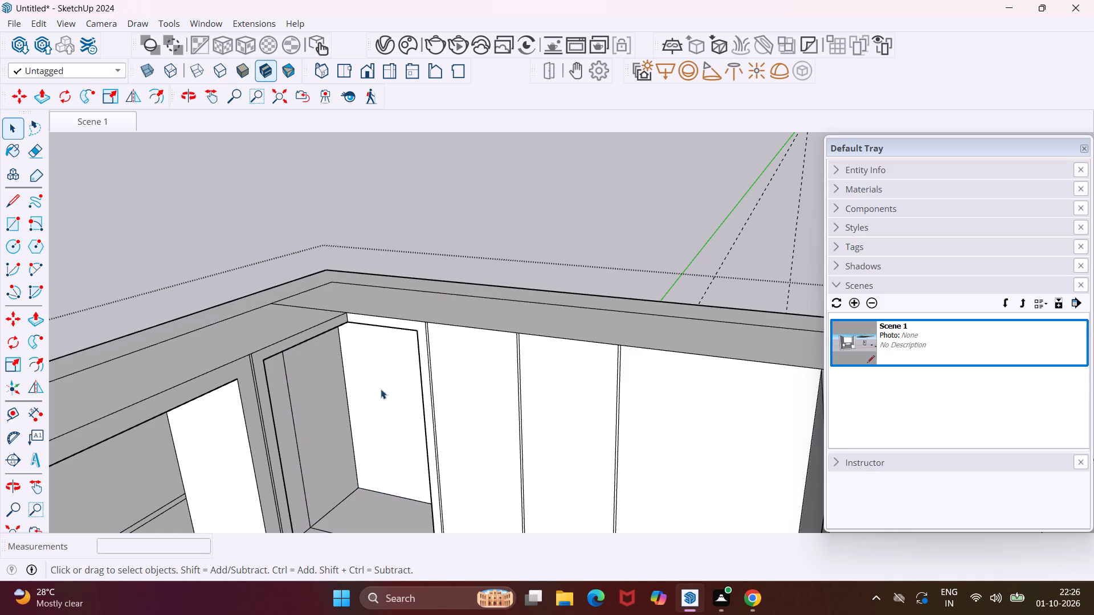
Copy the corner upper cabinet's floor edges along its wall panels up to the underside of the top, dividing the height with /3.
left_click(308, 529, "ctrl")
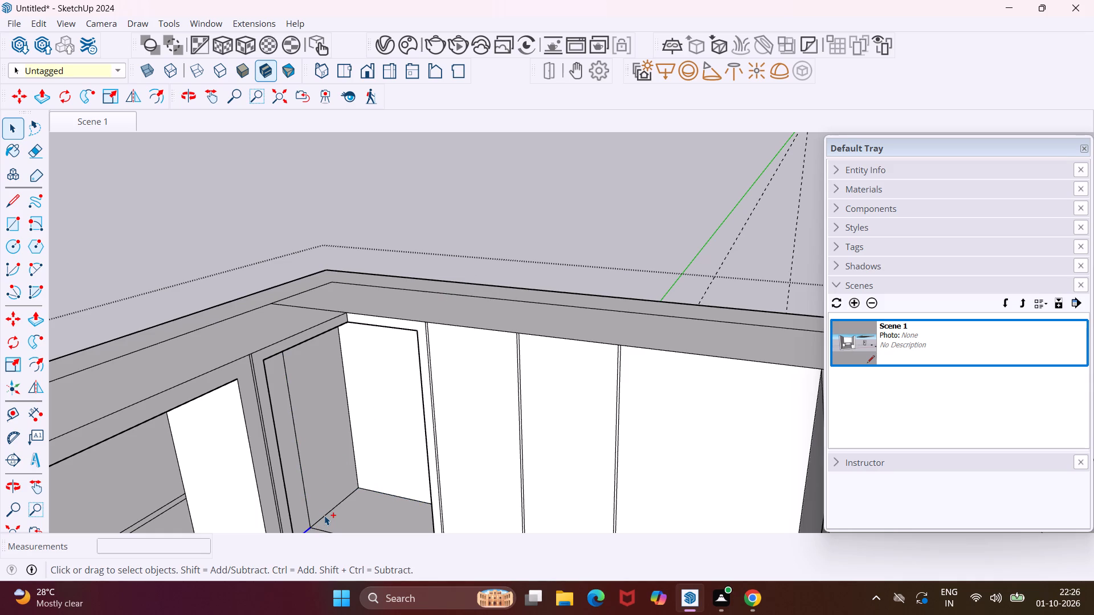
left_click(325, 514, "ctrl")
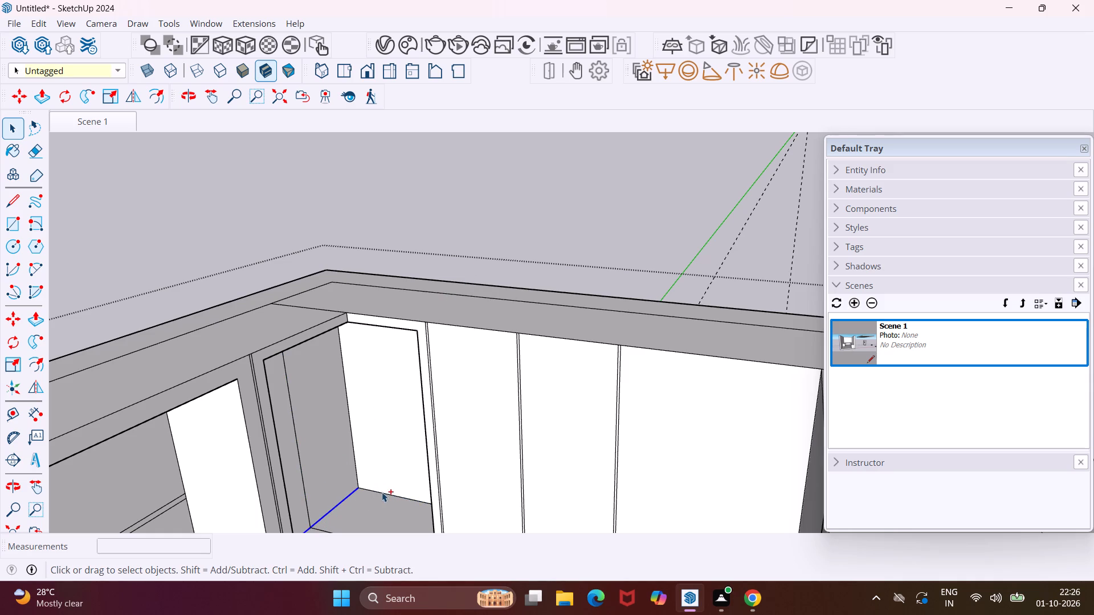
left_click(382, 491, "ctrl")
scroll(358, 487, "up", 2)
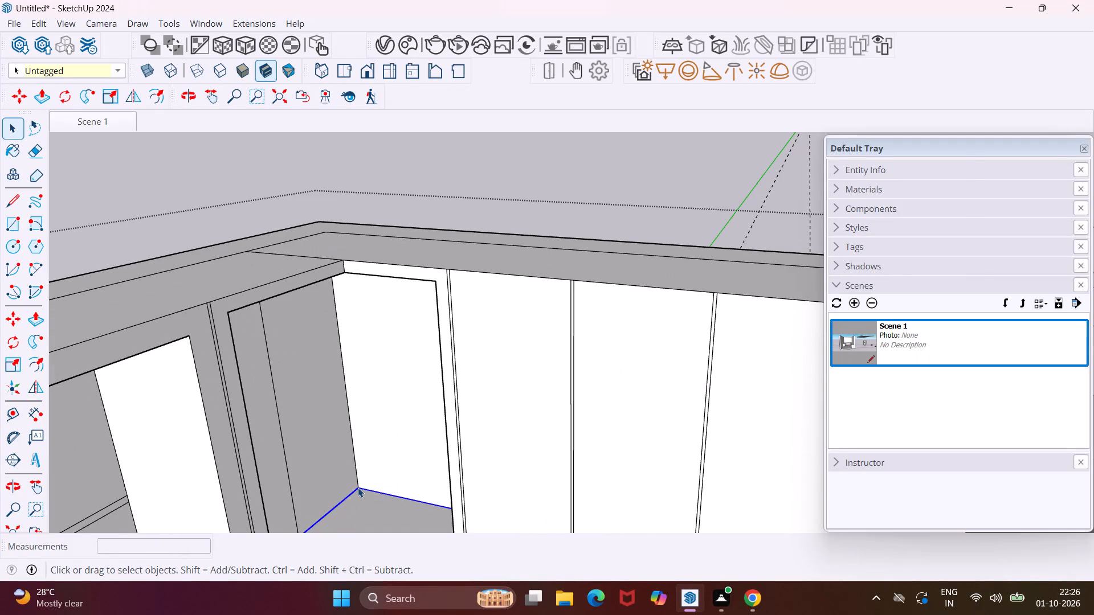
middle_click_drag(357, 486, 346, 419)
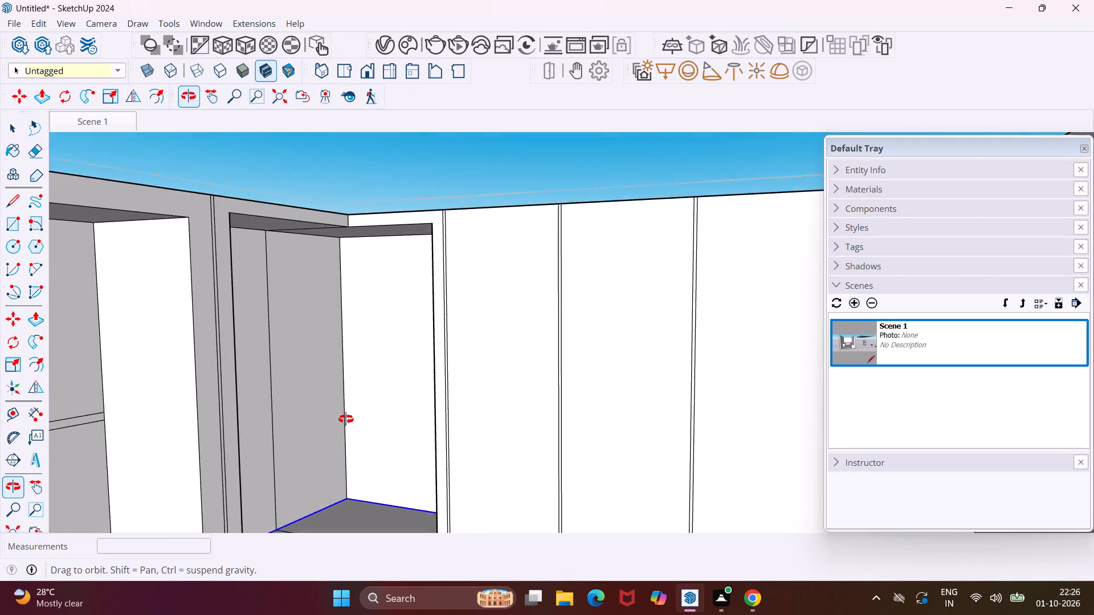
middle_click_drag(346, 419, 346, 394)
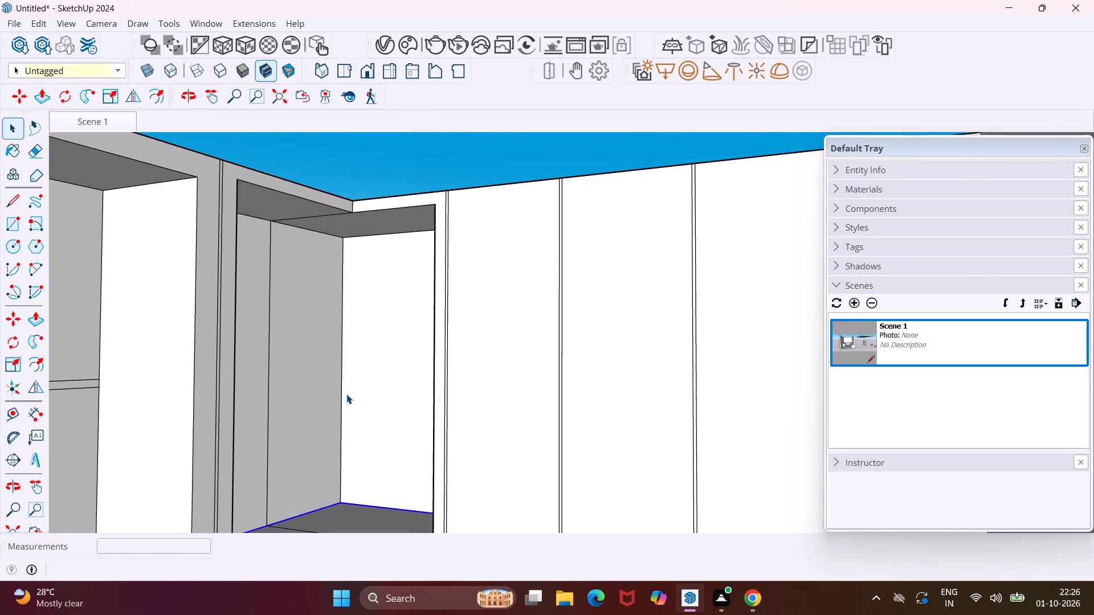
key("m")
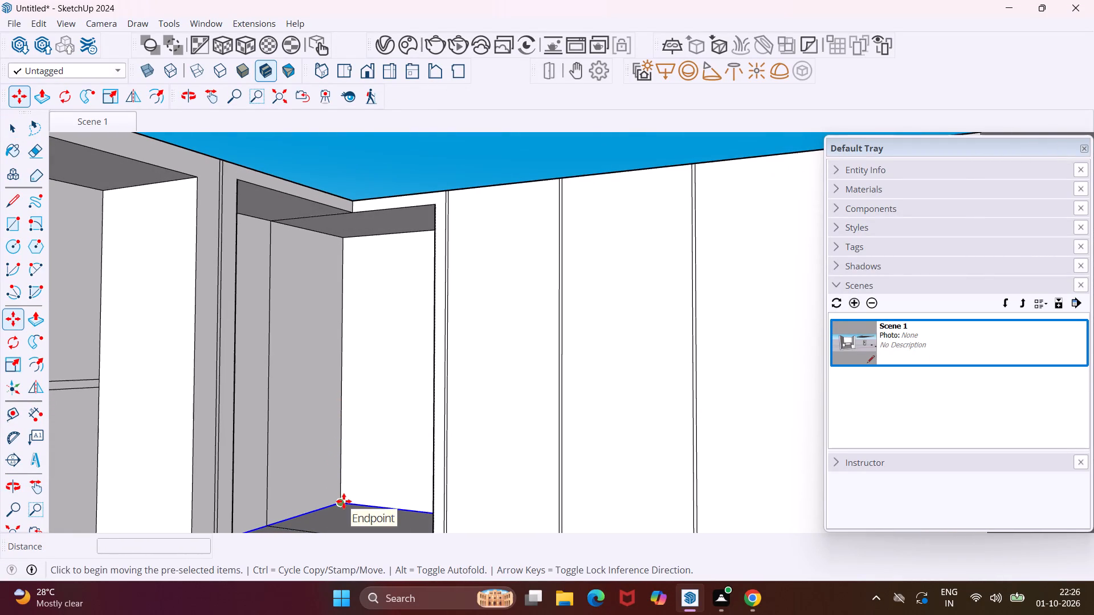
left_click(344, 501)
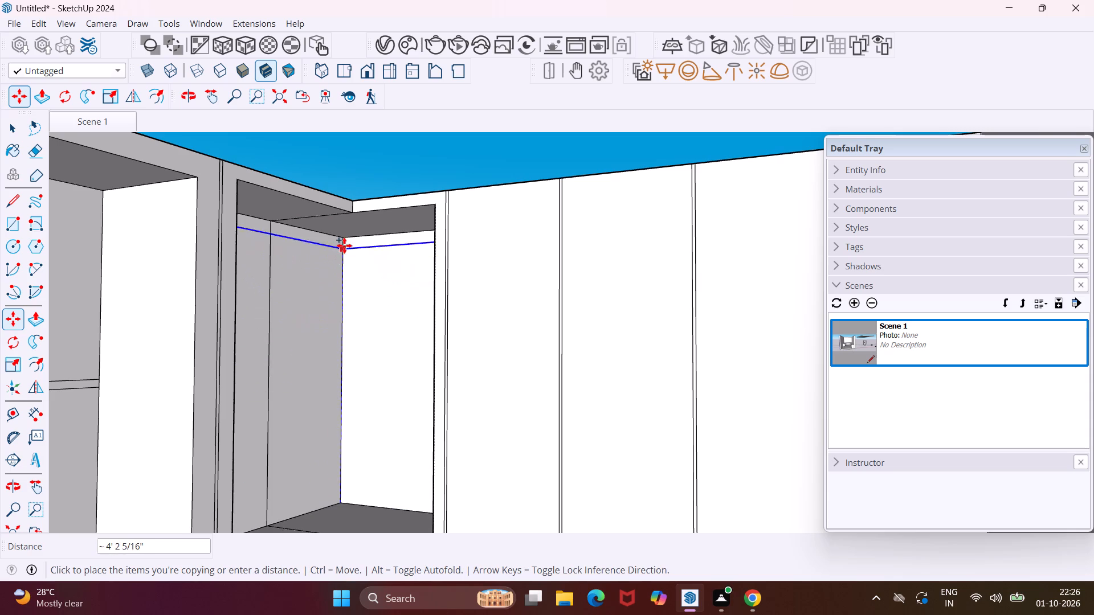
left_click(345, 242)
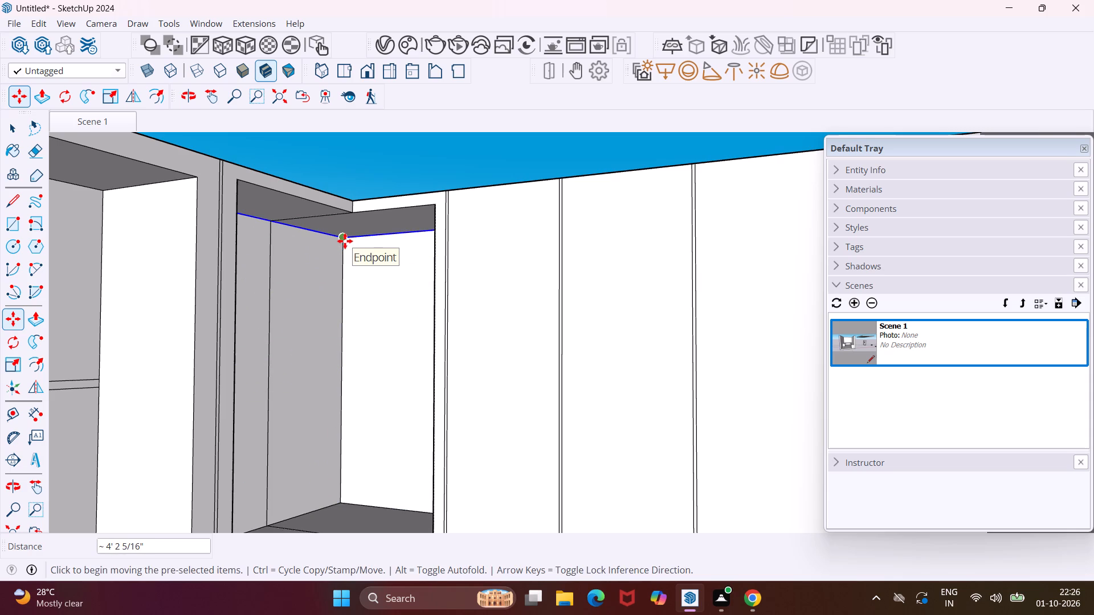
key("slash")
key("2")
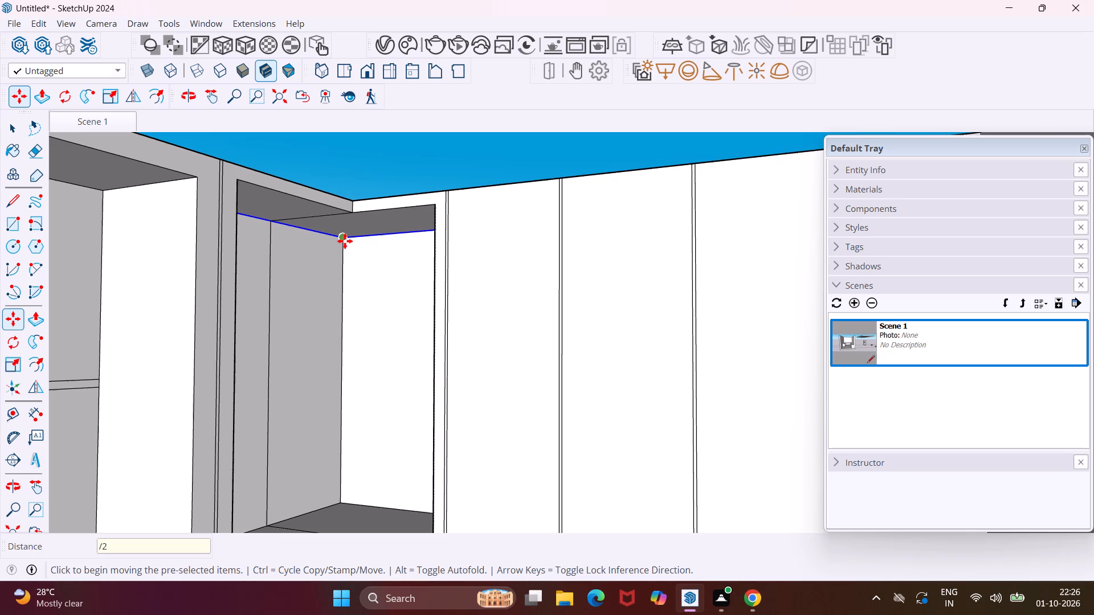
key("BackSpace")
key("3")
key("Return")
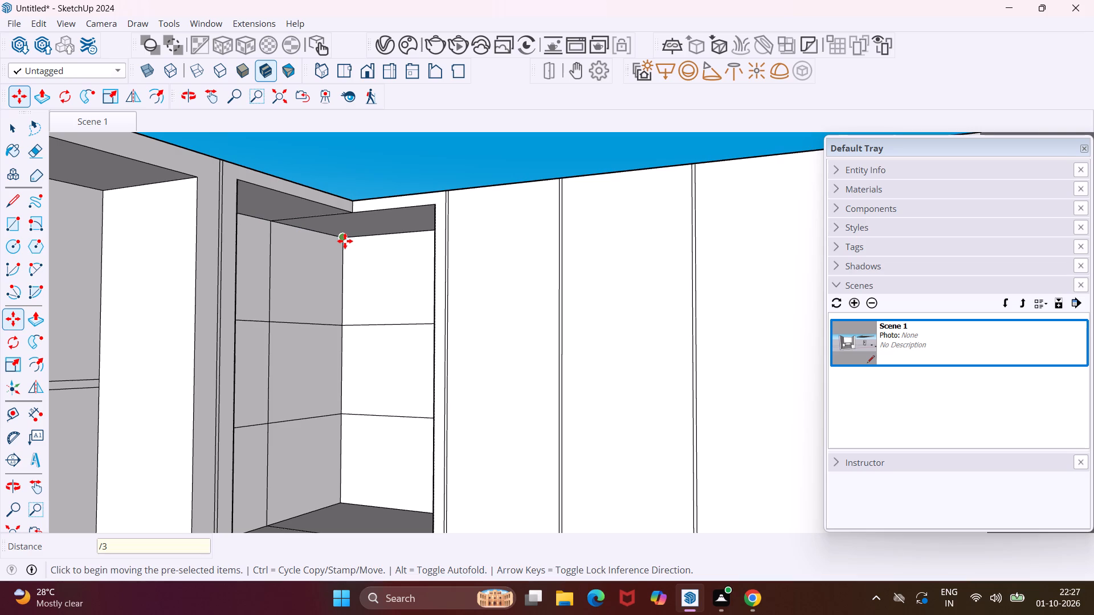
key("Escape")
key("space")
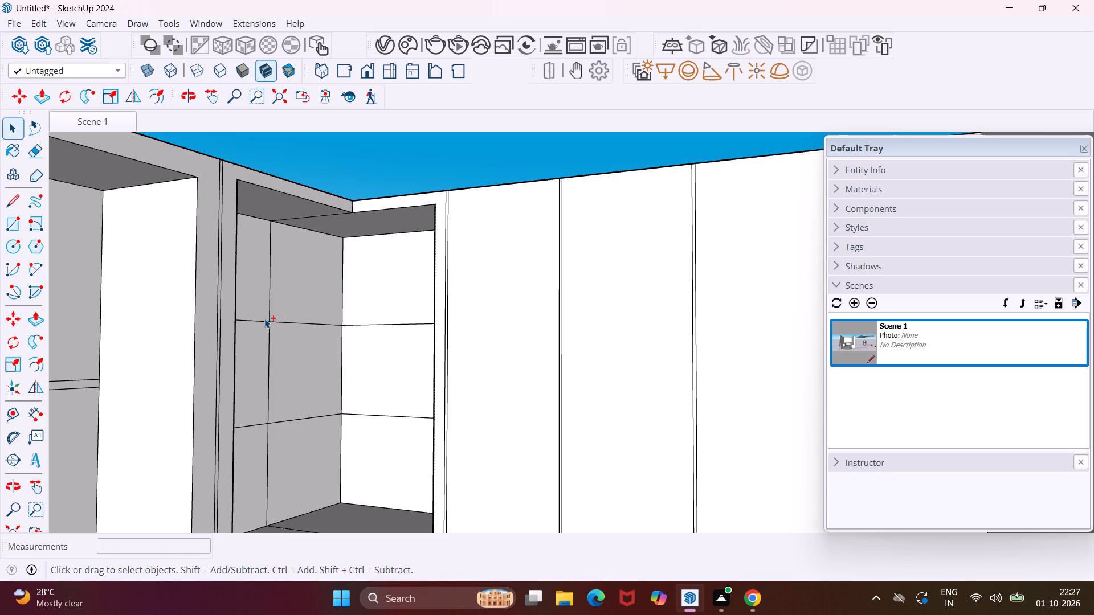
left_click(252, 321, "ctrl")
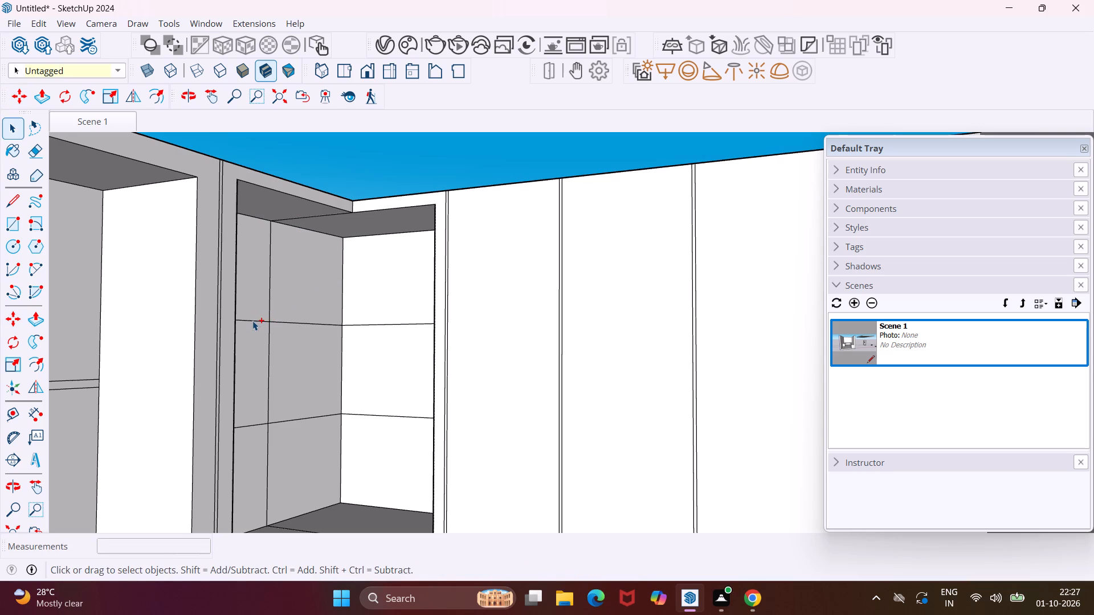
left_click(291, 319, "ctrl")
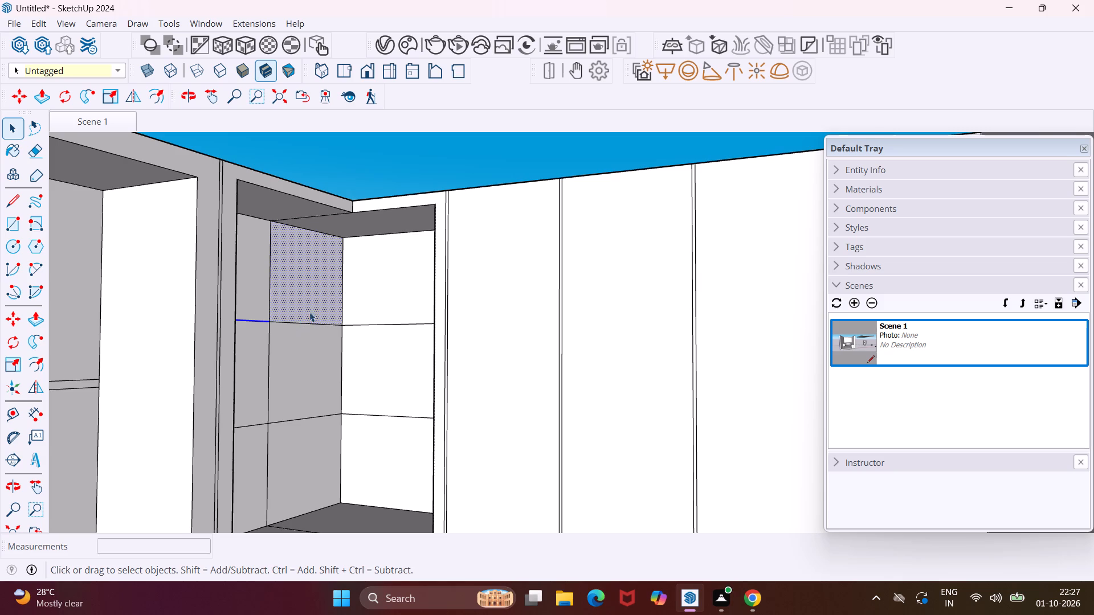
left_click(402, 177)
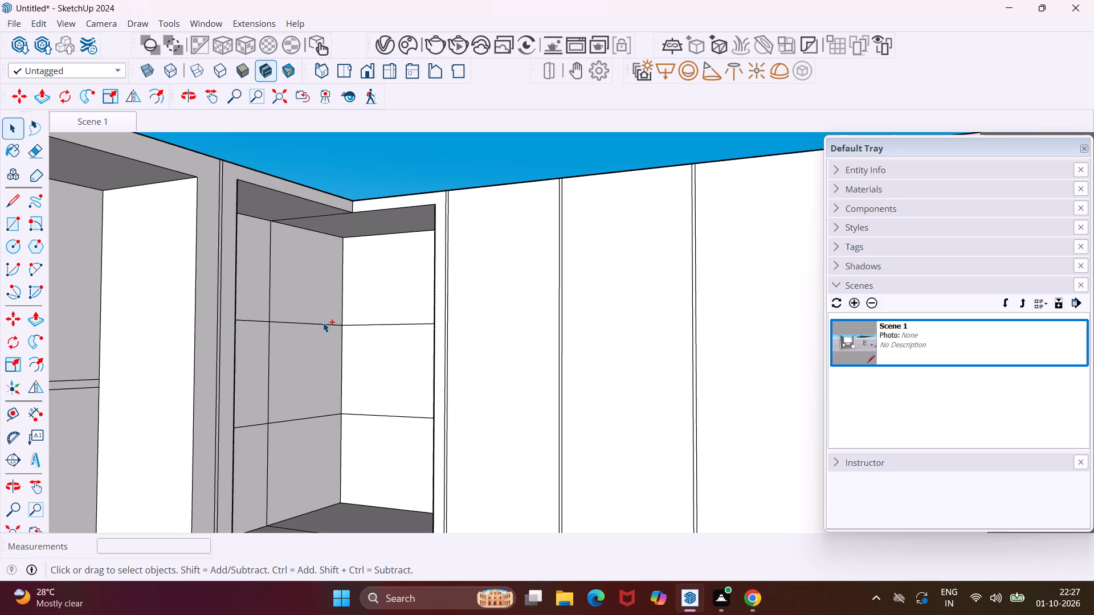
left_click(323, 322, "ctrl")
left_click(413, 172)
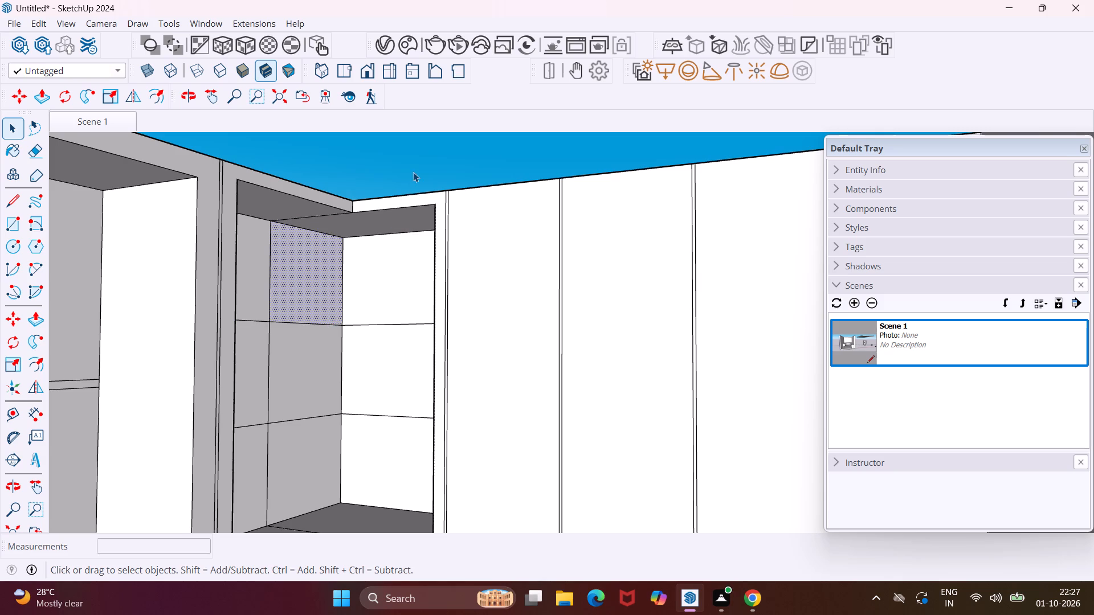
Copy the upper shelf line on the corner upper cabinet's wall panels 1" downward.
left_click(345, 323)
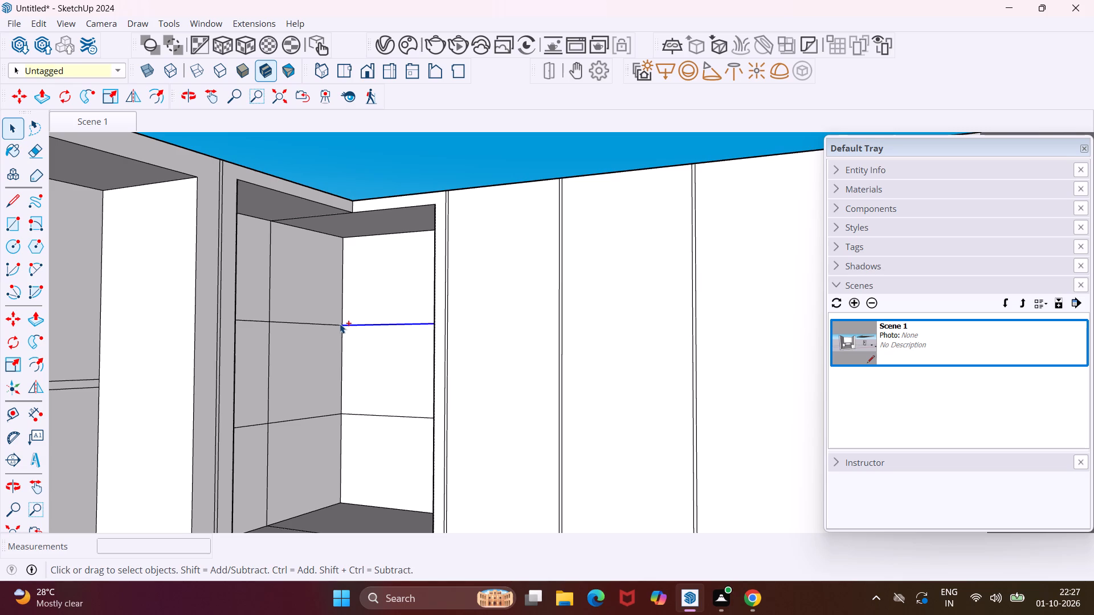
left_click(340, 323, "ctrl")
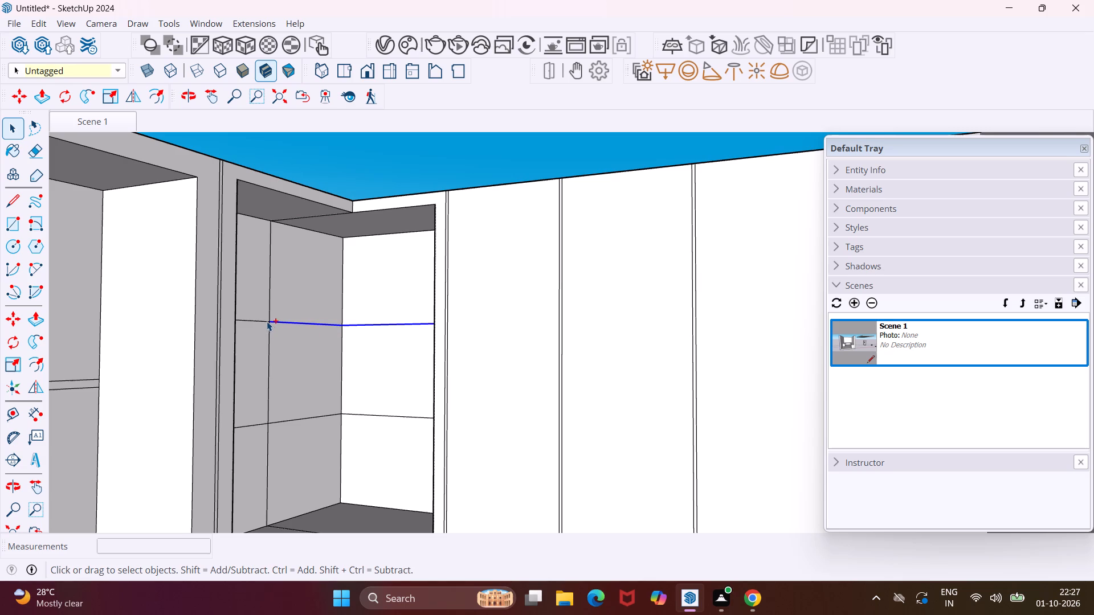
left_click(267, 321, "ctrl")
key("m")
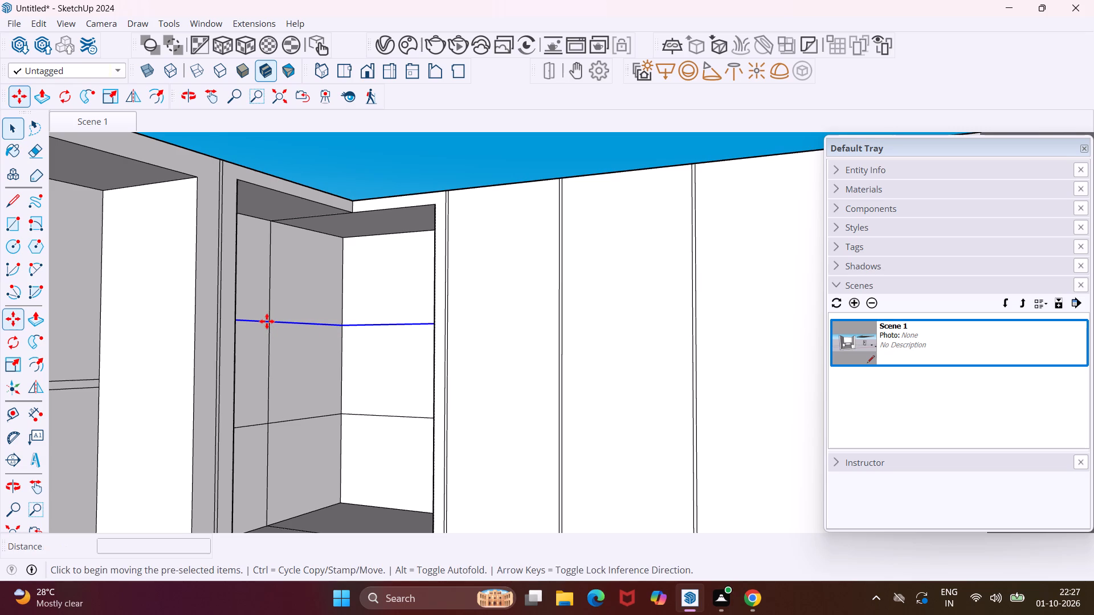
left_click(341, 326)
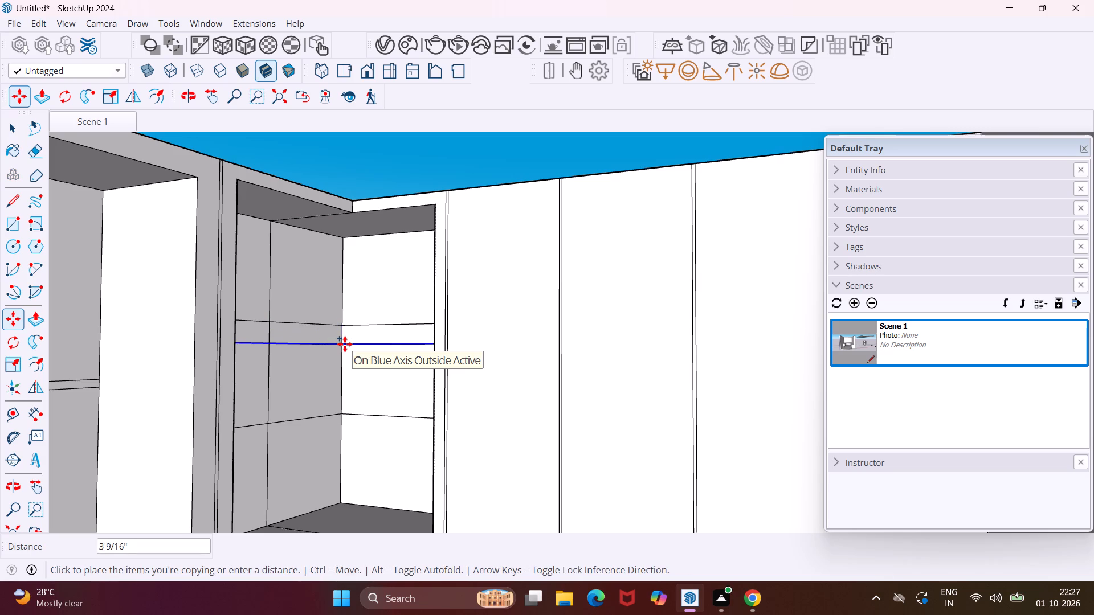
scroll(344, 344, "up", 5)
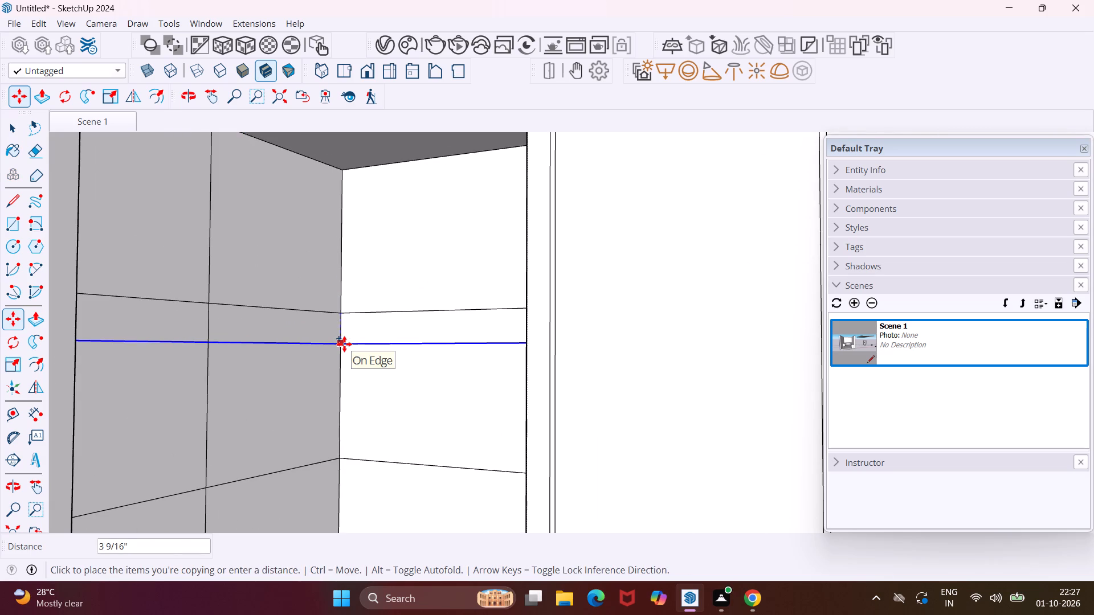
key("1")
key("shift+quotedbl")
key("Return")
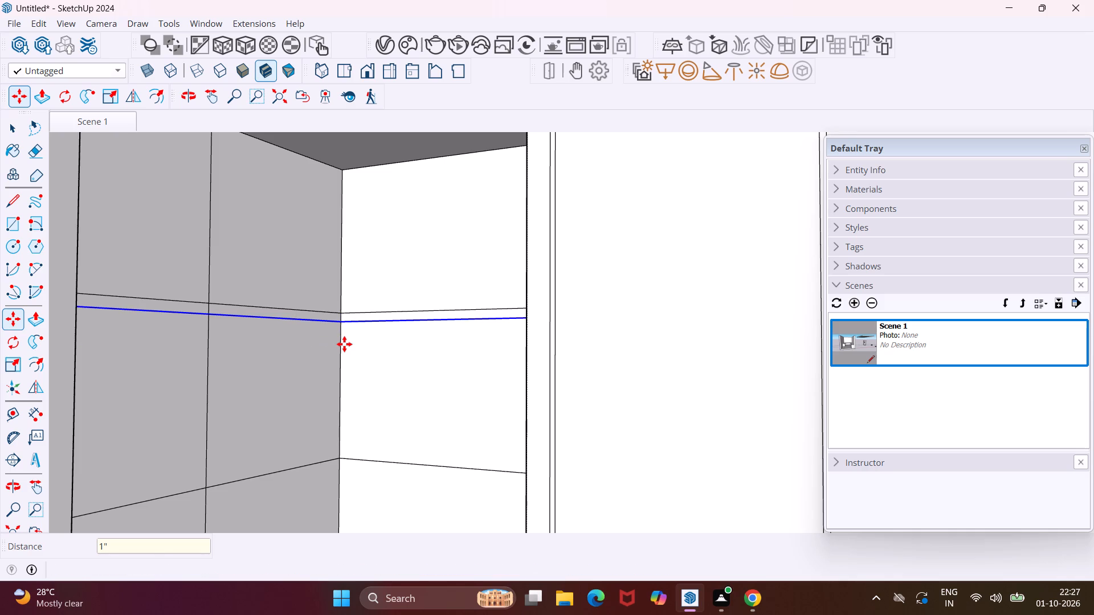
key("Escape")
key("space")
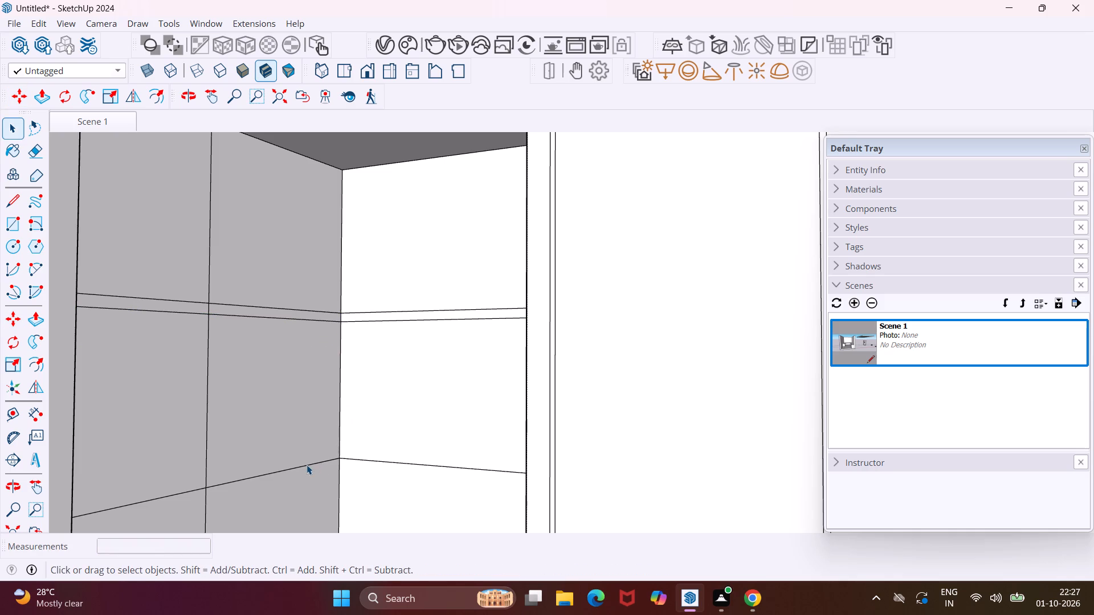
Copy the lower shelf line on the corner upper cabinet's wall panels 1" downward.
left_click(305, 465)
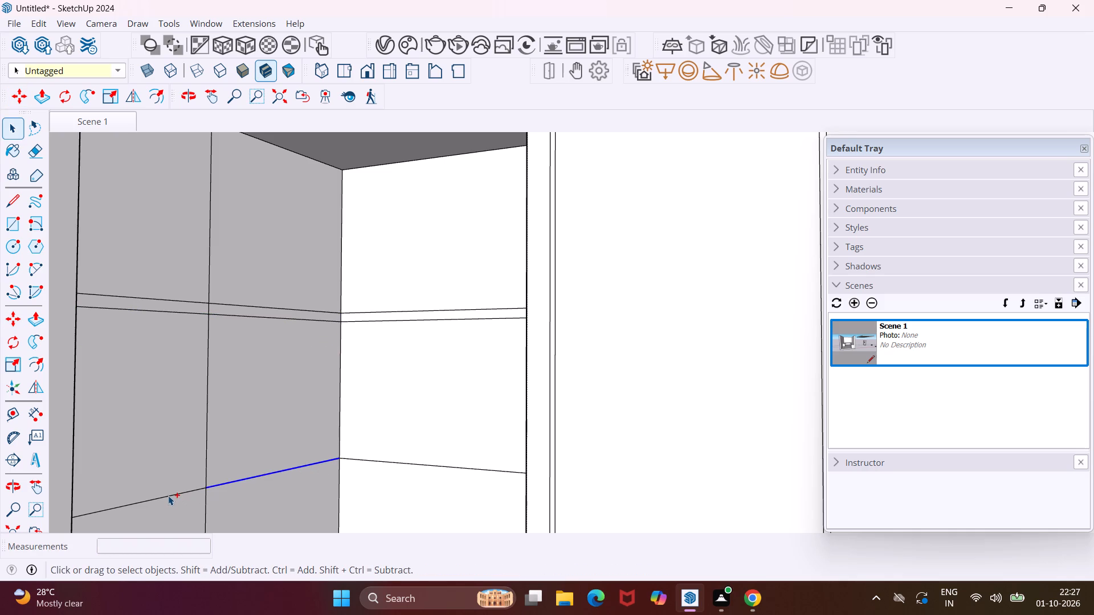
left_click(168, 495, "ctrl")
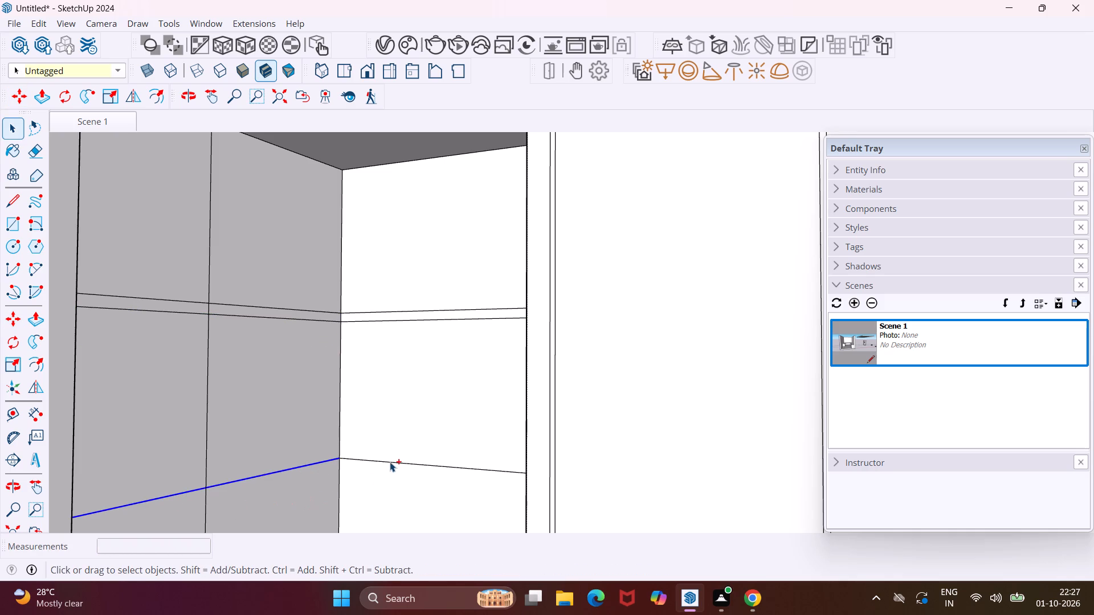
left_click(389, 461, "ctrl")
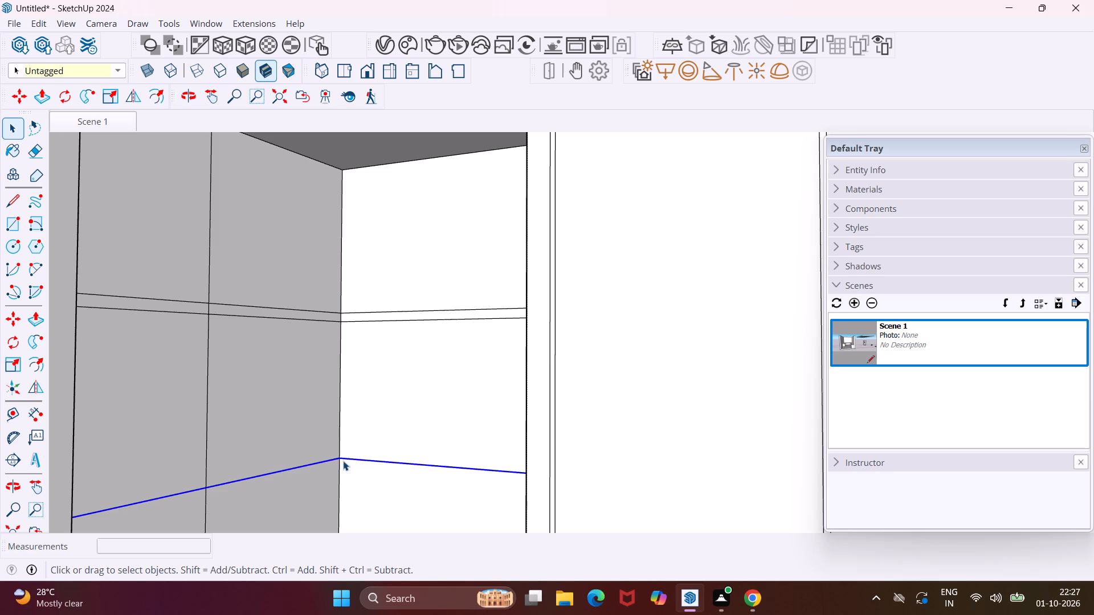
key("m")
left_click(337, 460)
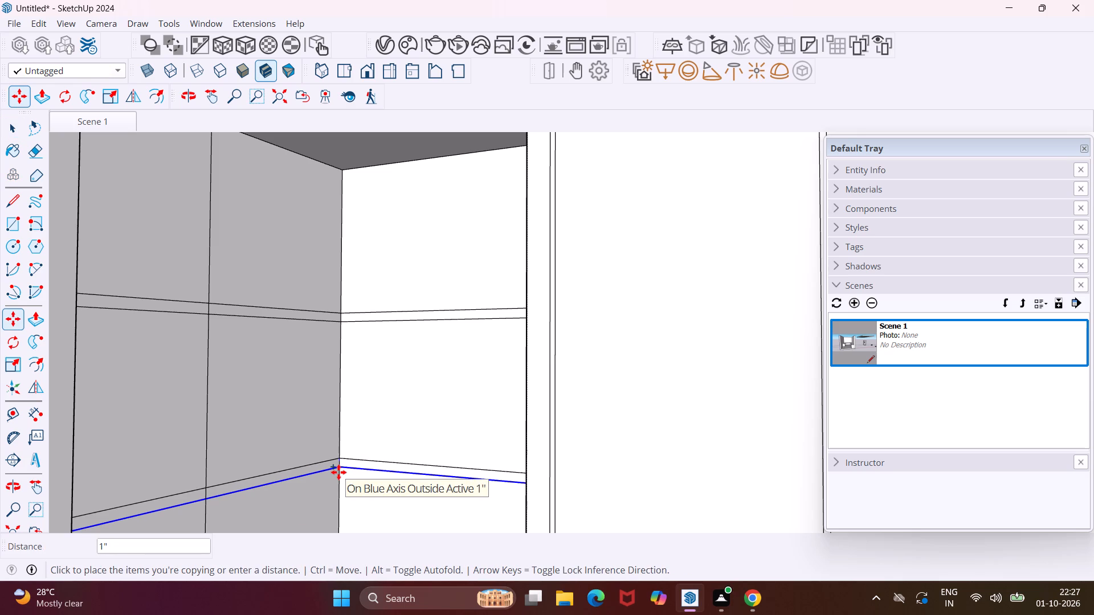
type("1\"")
key("Return")
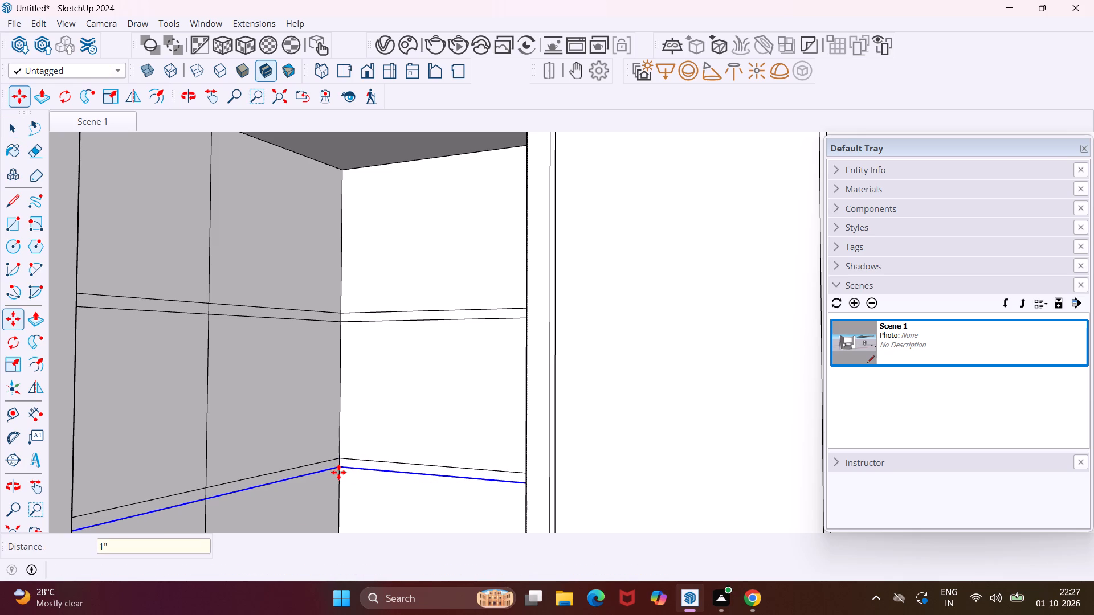
key("Escape")
key("space")
Offset the front face of the end upper cabinet on the sink wall about 2 5/8" inward.
scroll(350, 318, "down", 4)
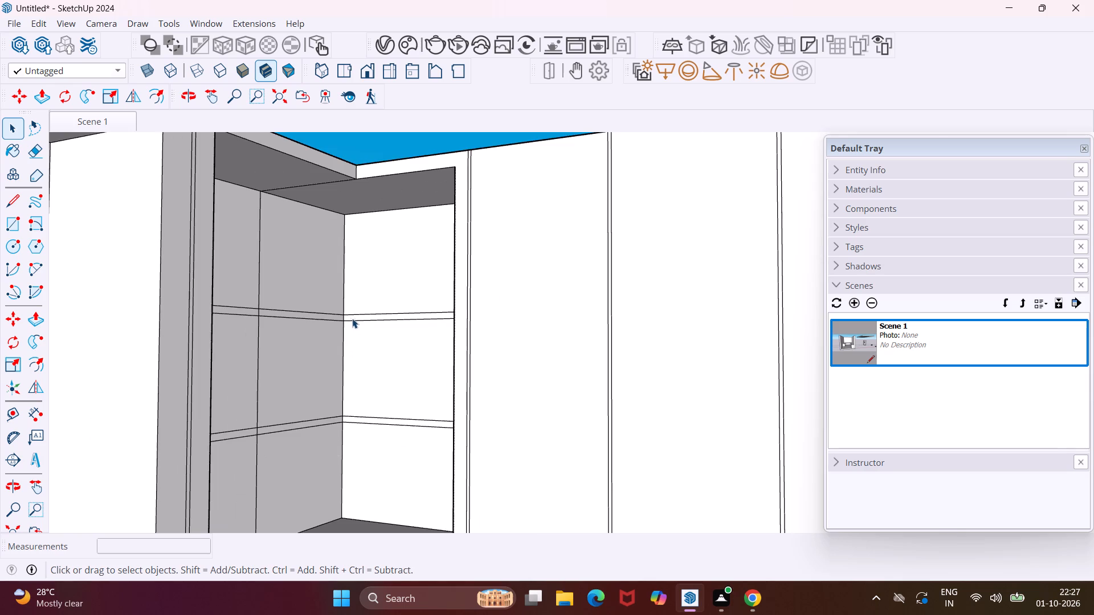
middle_click_drag(354, 318, 364, 349)
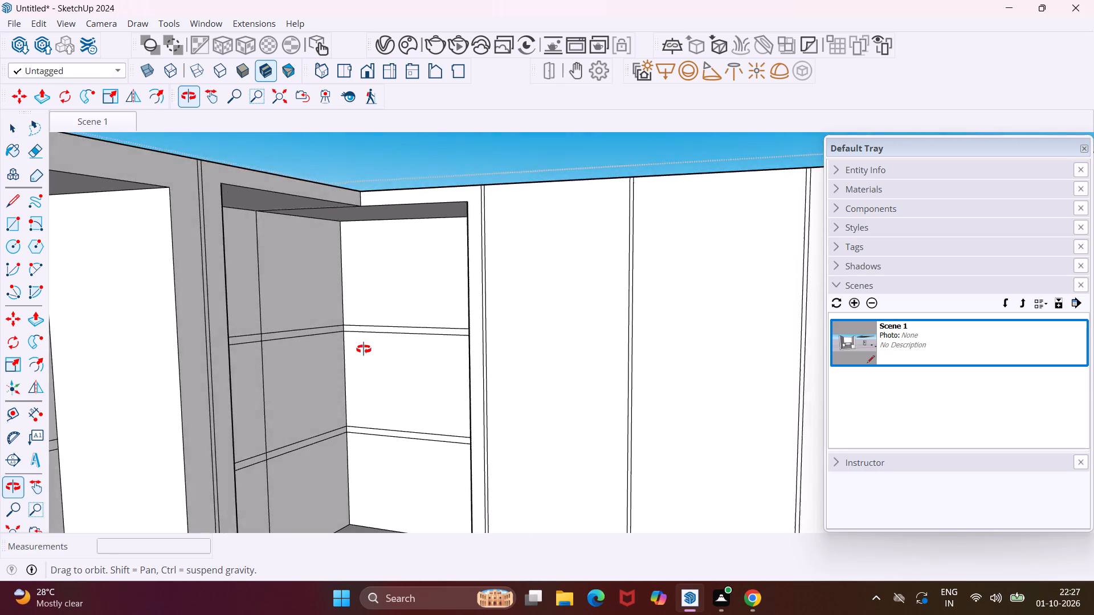
middle_click_drag(364, 349, 348, 353)
scroll(325, 318, "down", 5)
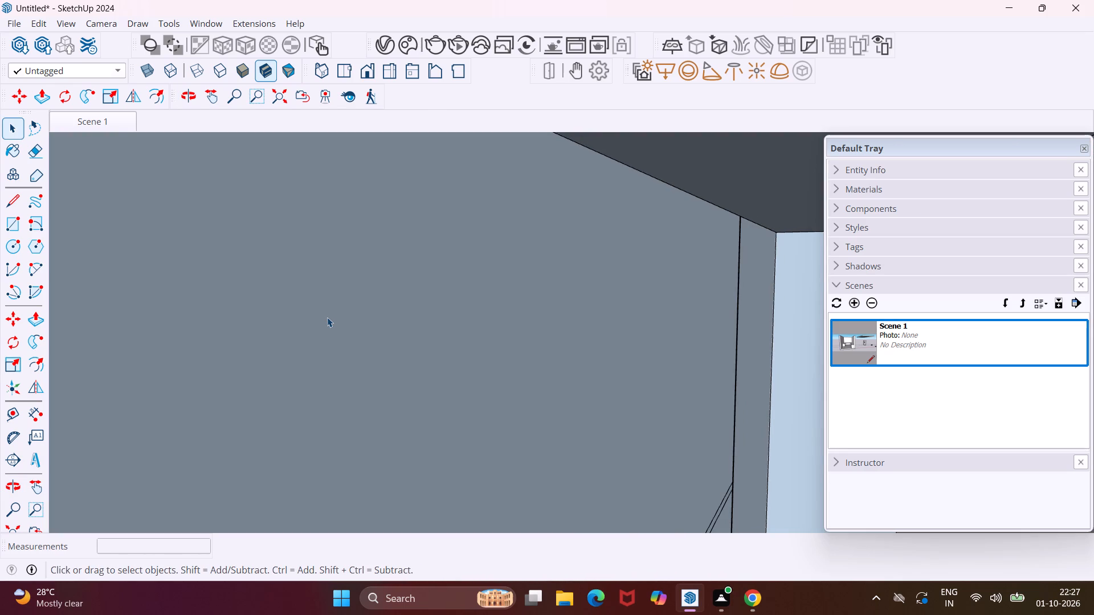
scroll(327, 317, "down", 7)
scroll(327, 317, "down", 20)
scroll(327, 317, "down", 14)
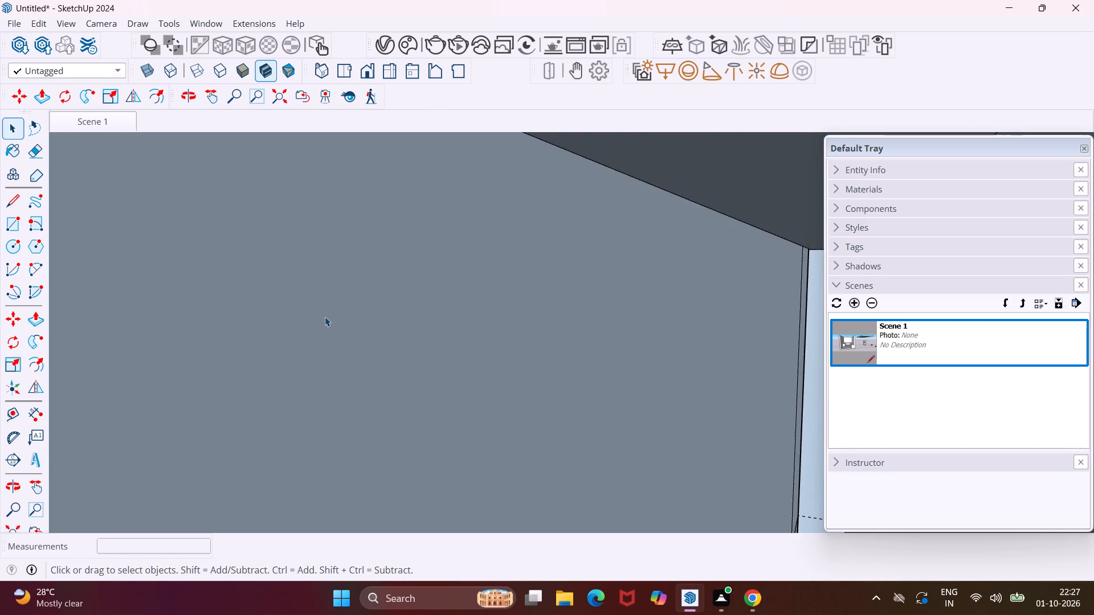
scroll(325, 317, "down", 20)
scroll(324, 317, "down", 15)
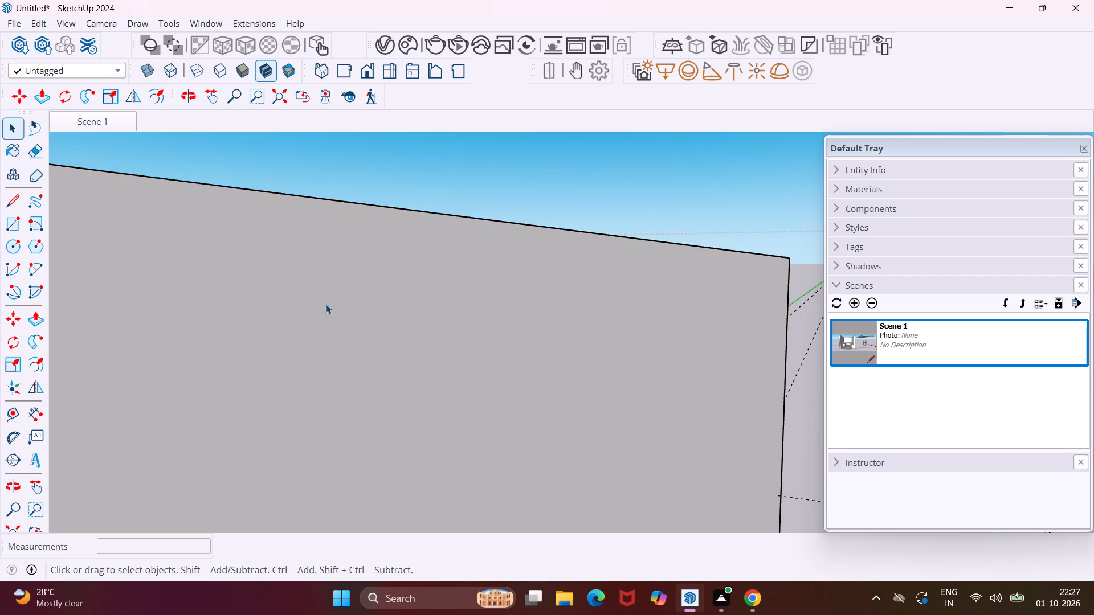
middle_click_drag(318, 232, 496, 326)
scroll(479, 313, "down", 6)
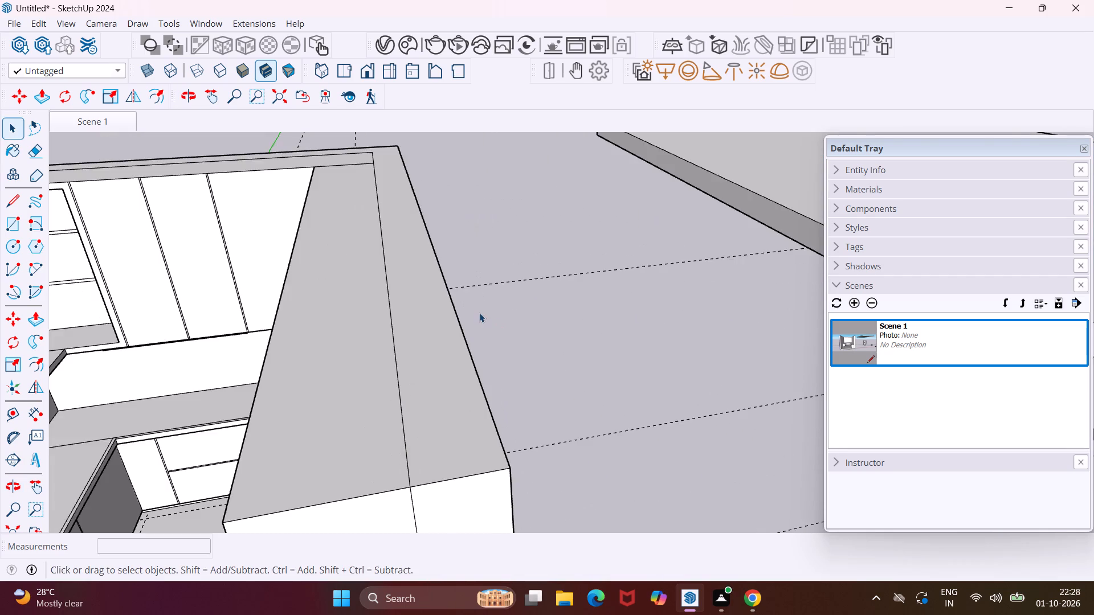
scroll(479, 313, "down", 7)
middle_click_drag(282, 333, 432, 333)
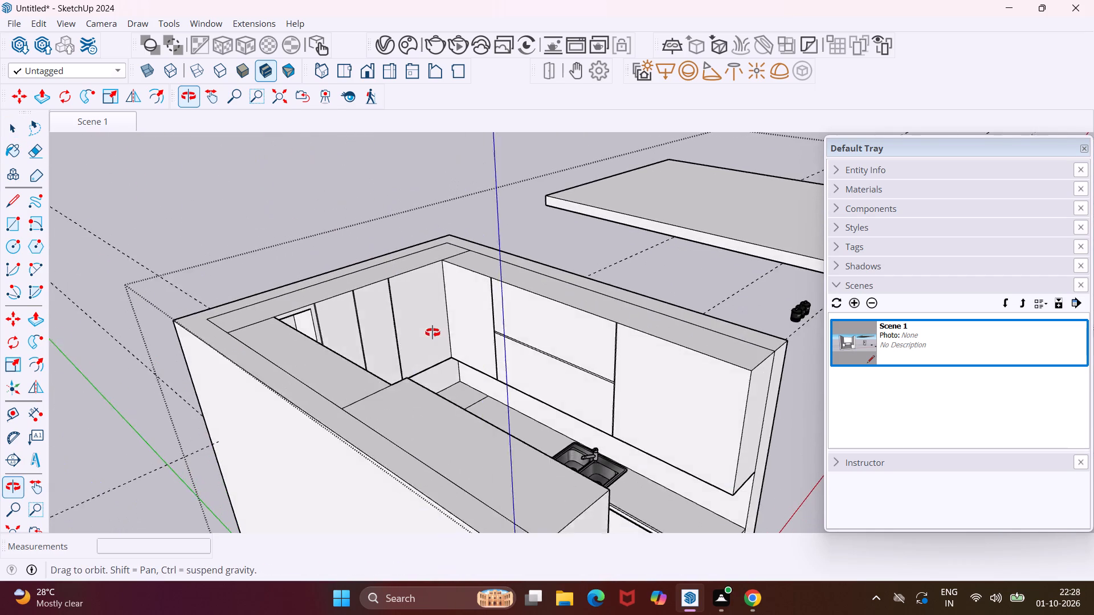
middle_click_drag(432, 333, 434, 333)
scroll(701, 400, "up", 3)
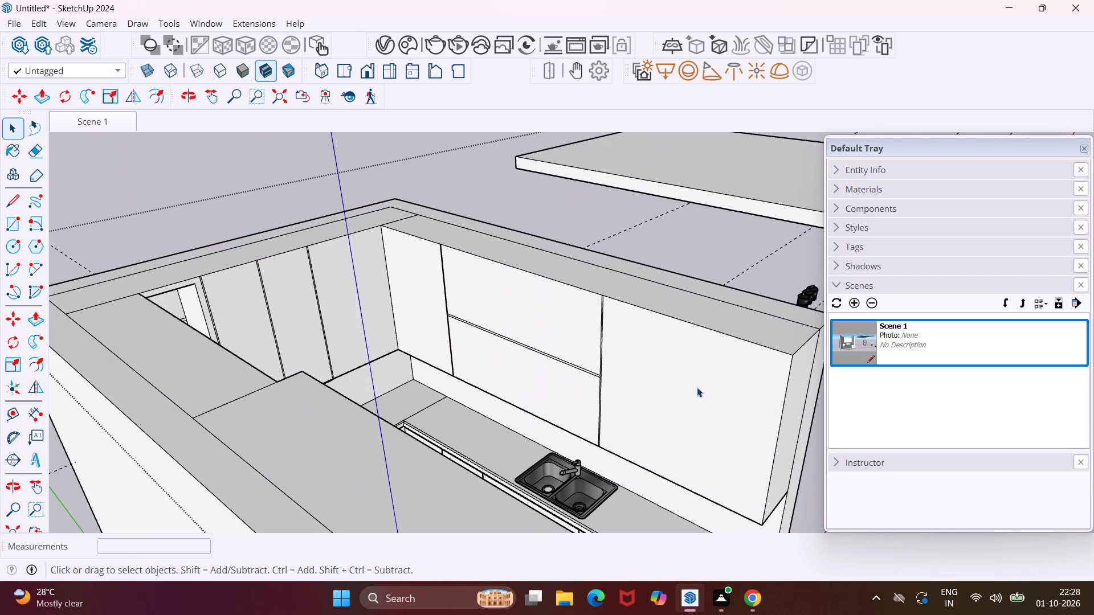
middle_click_drag(697, 387, 571, 383)
scroll(534, 378, "down", 5)
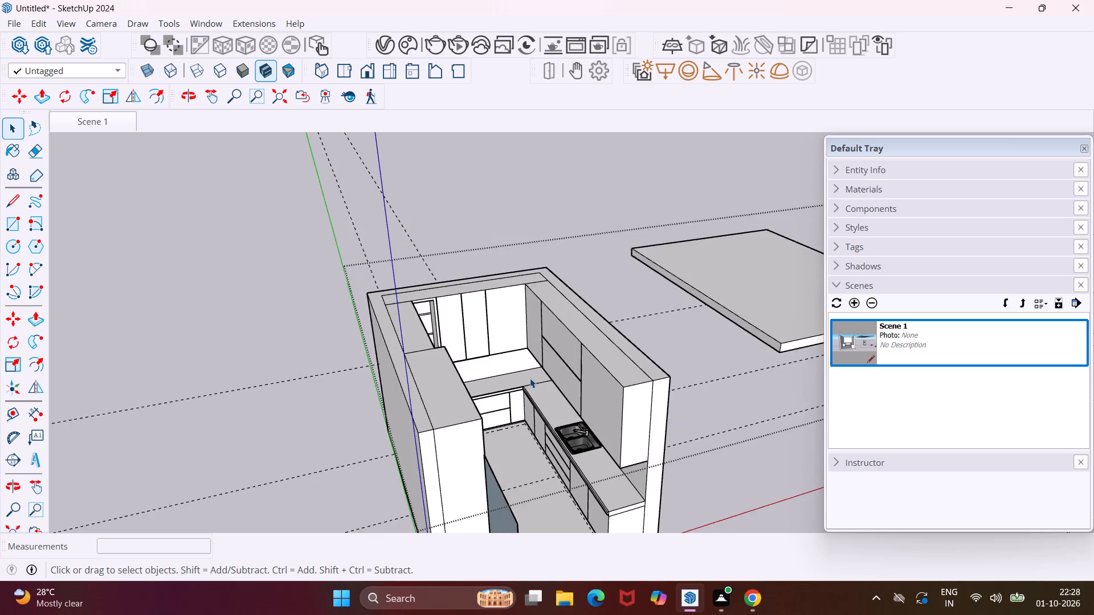
scroll(508, 371, "down", 4)
scroll(617, 406, "up", 10)
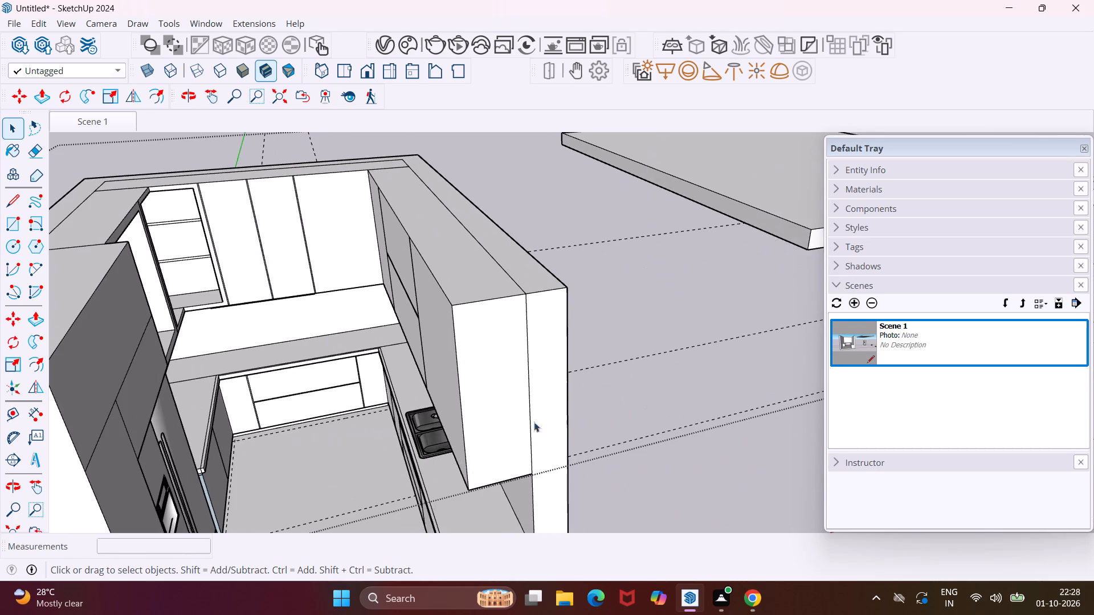
middle_click_drag(484, 411, 601, 401)
left_click(613, 390)
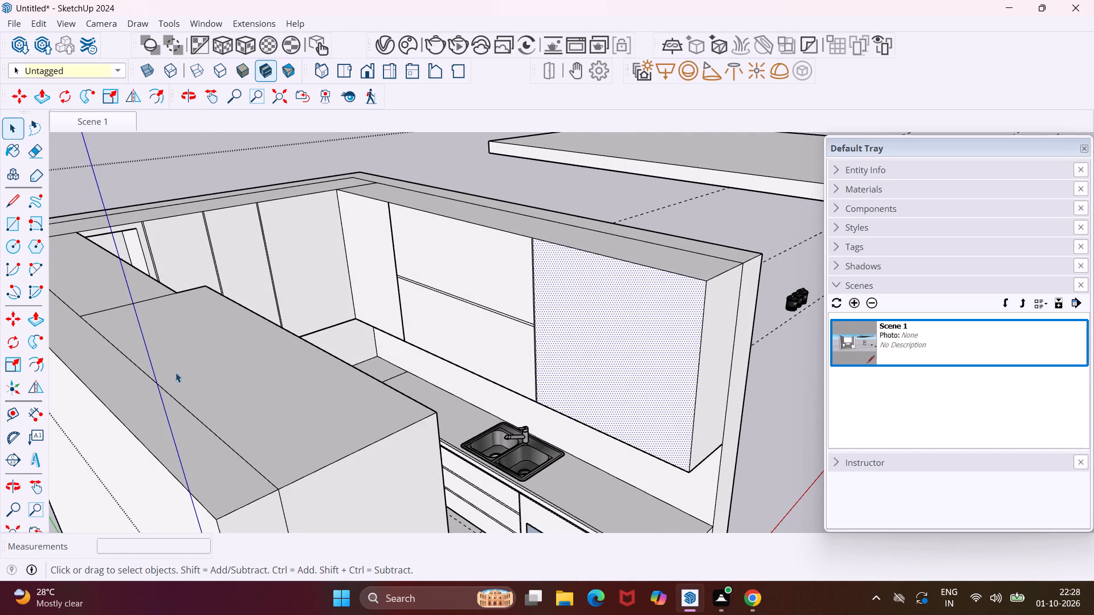
left_click(41, 359)
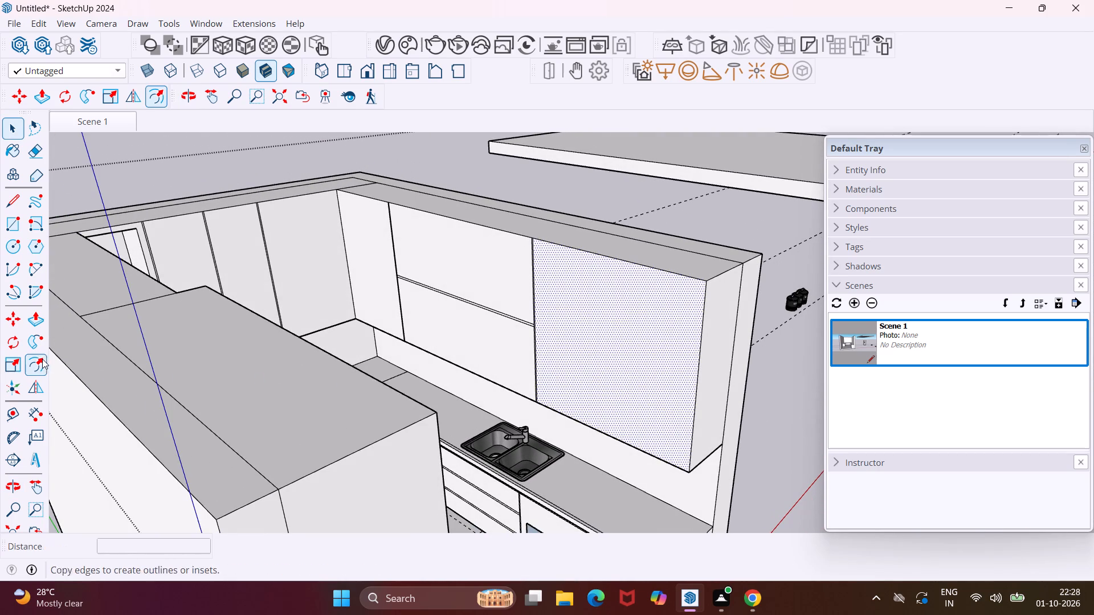
left_click(533, 268)
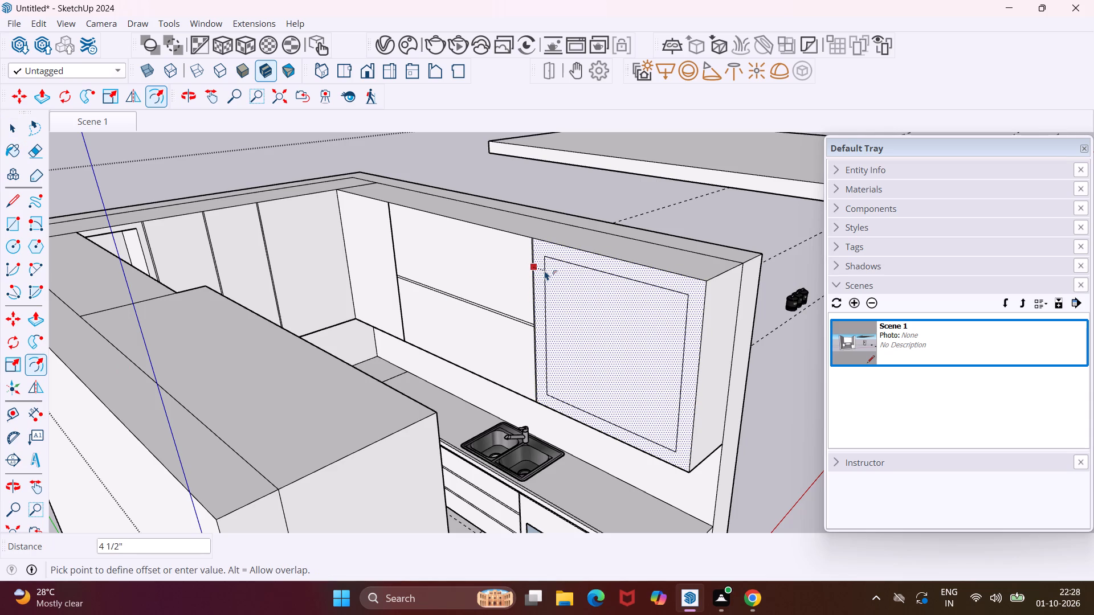
scroll(526, 274, "up", 3)
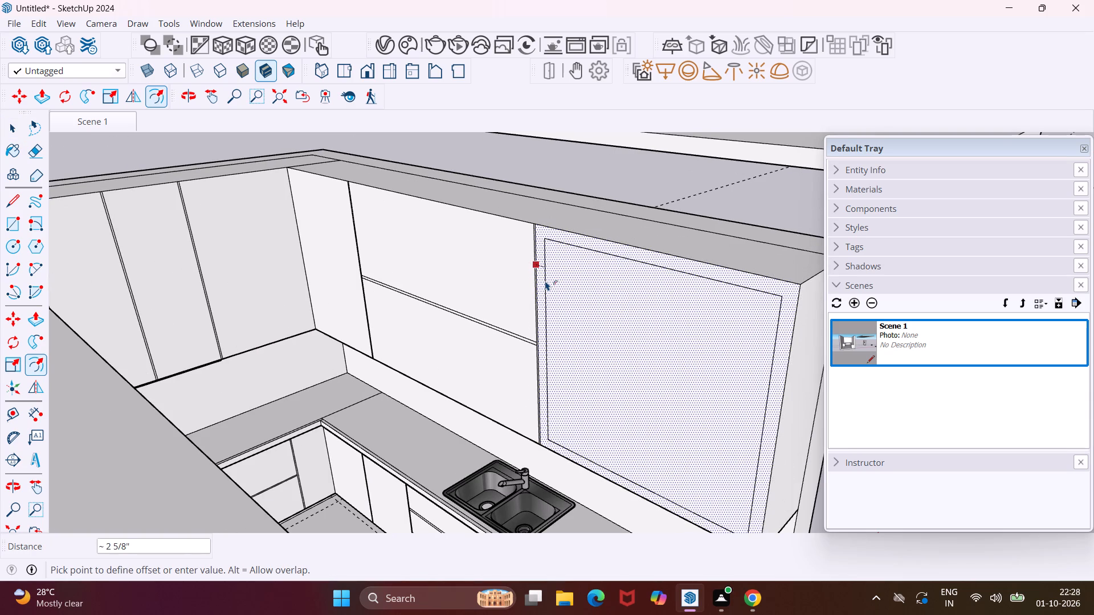
left_click(545, 281)
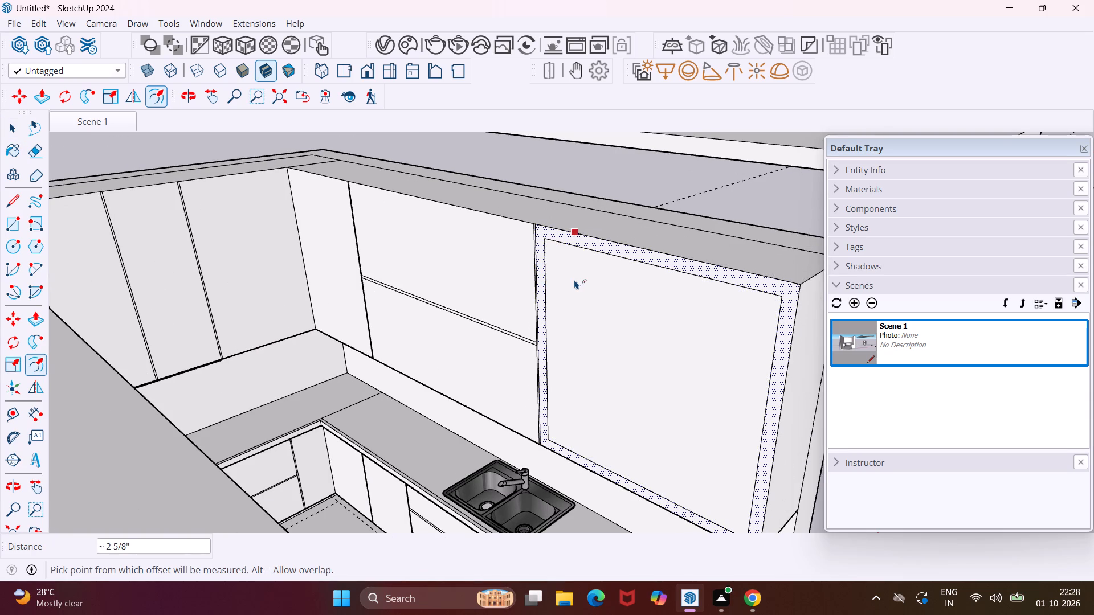
key("Escape")
key("space")
Copy the end upper cabinet's inset door face about 11' 6" away, into the open space outside the kitchen.
left_click(579, 286)
scroll(586, 298, "down", 6)
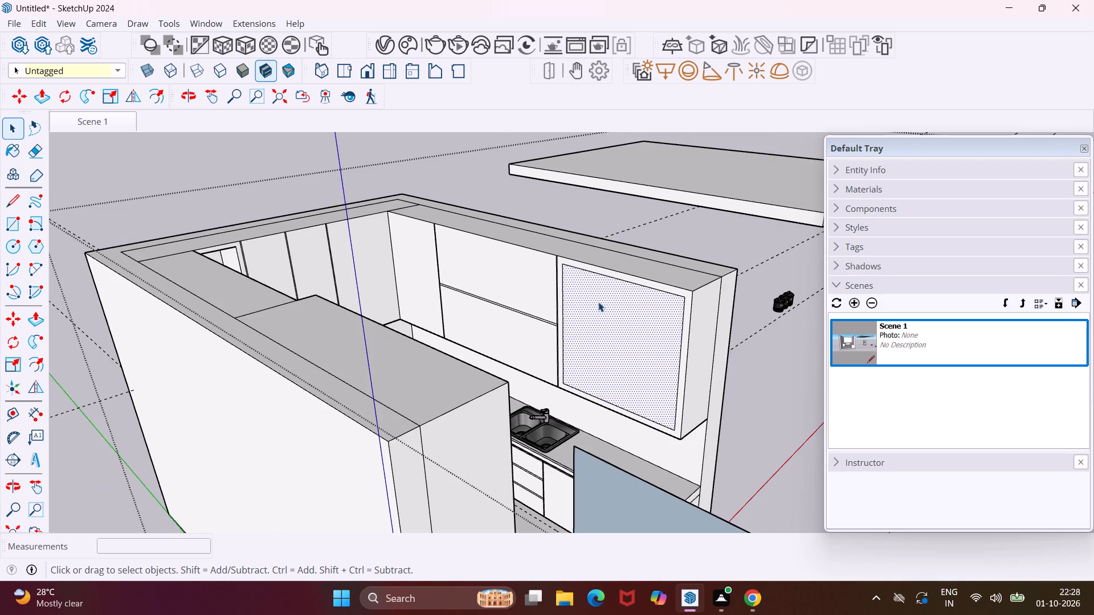
scroll(598, 302, "down", 6)
key("m")
left_click(615, 308)
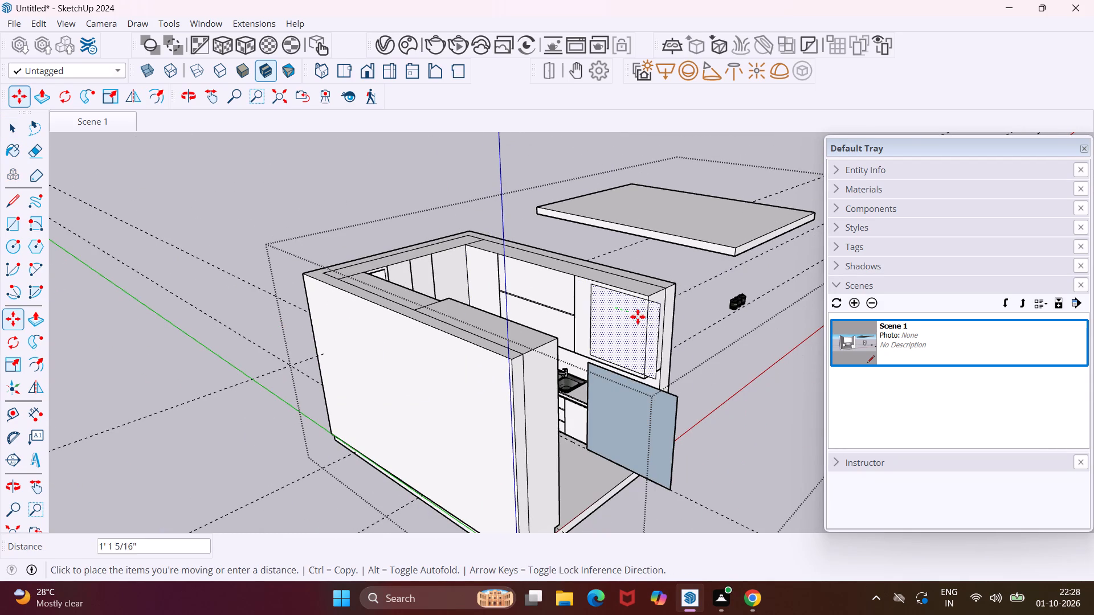
scroll(655, 321, "down", 4)
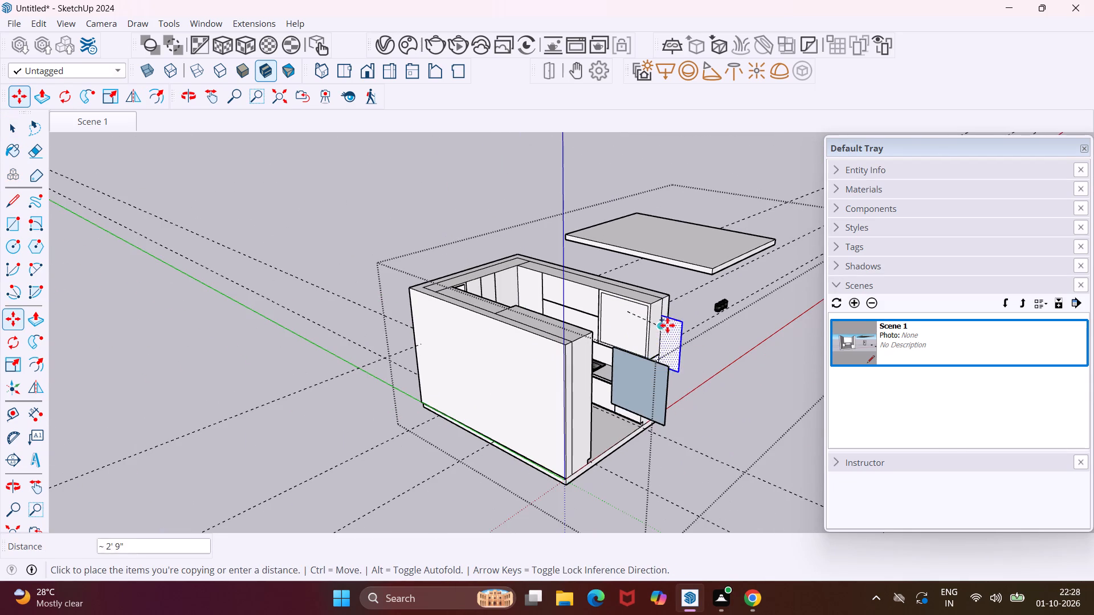
left_click(742, 374)
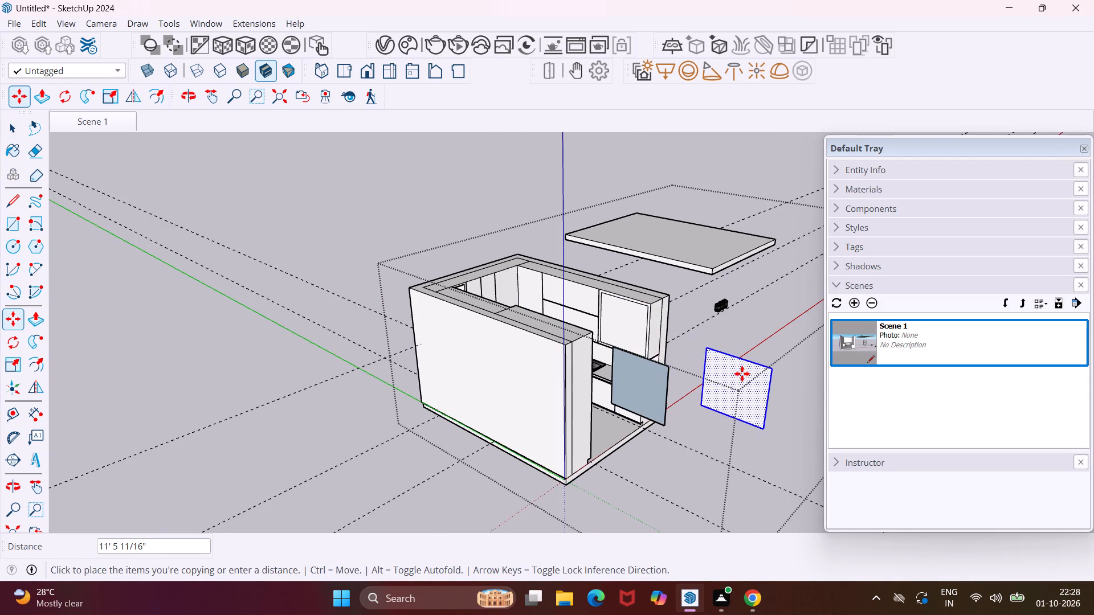
key("Escape")
key("space")
scroll(639, 329, "up", 2)
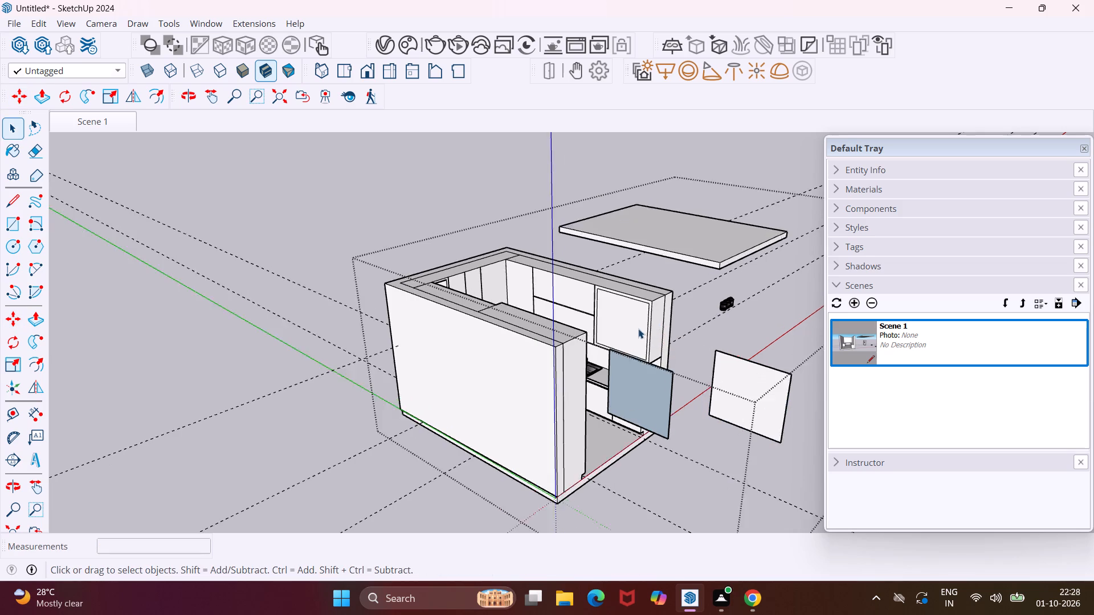
scroll(638, 329, "up", 7)
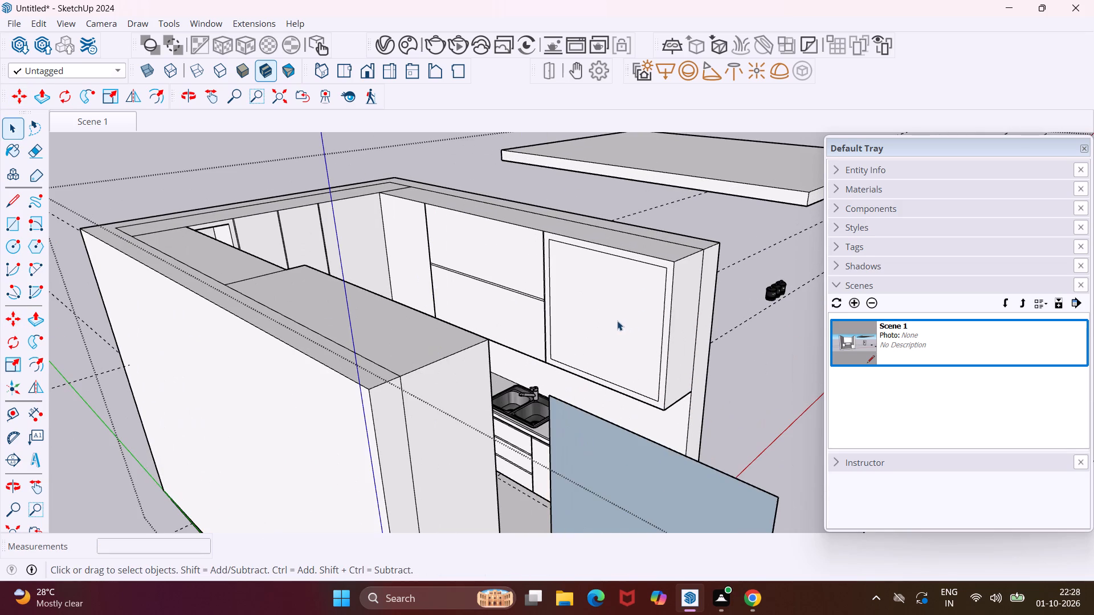
Push the inset front face of the end upper cabinet on the sink wall 1' 5" inward to hollow out the cabinet.
scroll(617, 321, "up", 5)
middle_click_drag(617, 321, 683, 331)
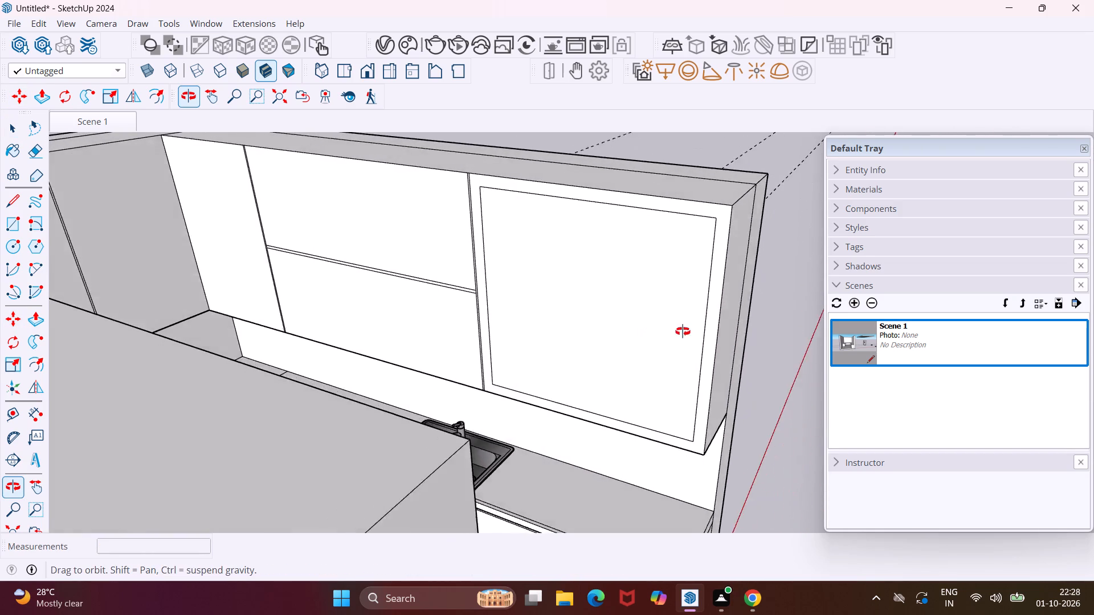
middle_click_drag(683, 331, 741, 337)
left_click(668, 300)
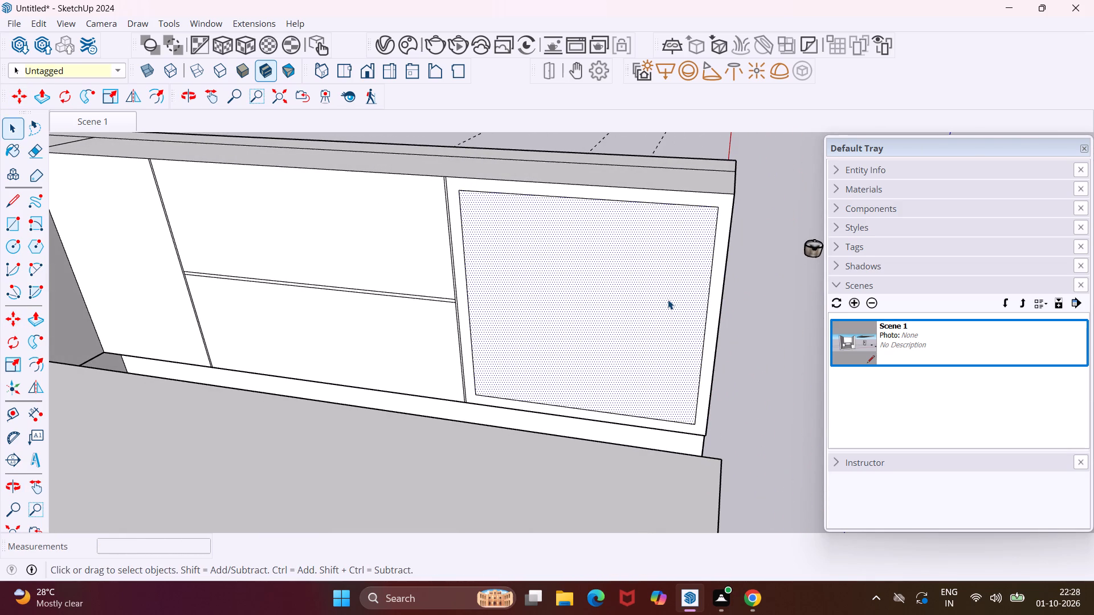
key("p")
left_click(668, 300)
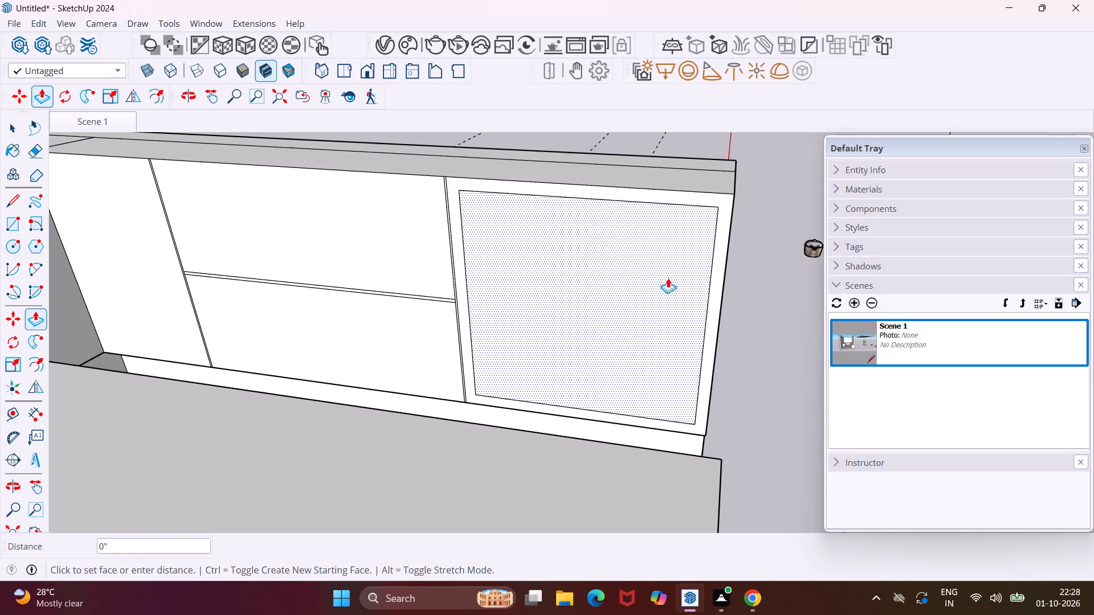
type("1'")
type("5\"")
key("Return")
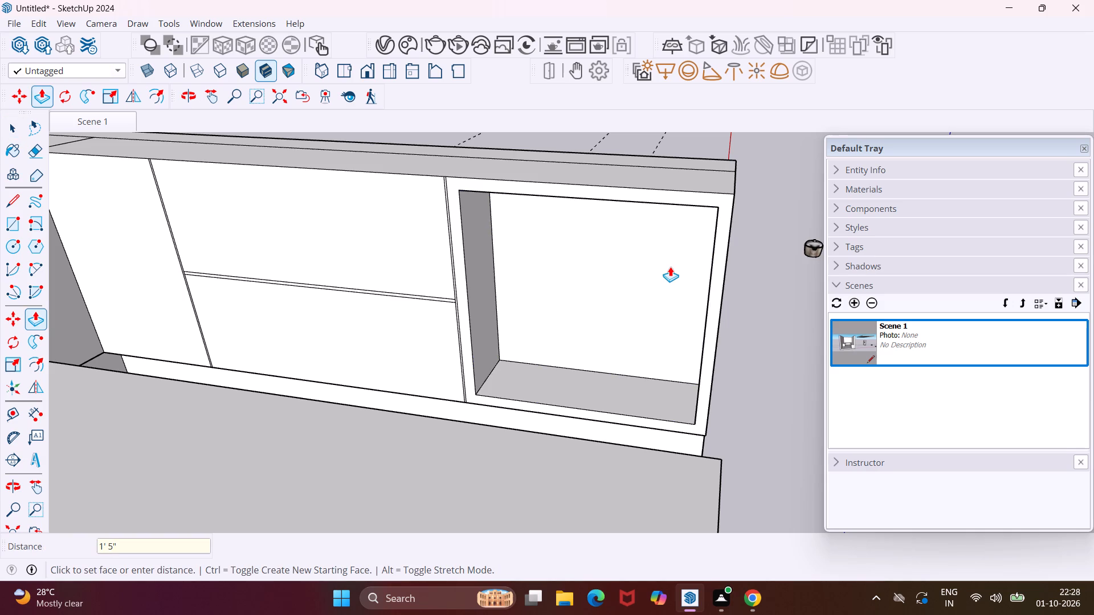
key("Escape")
key("space")
Copy the bottom edge of the hollowed end cabinet's back panel about 2' 3/8" up to the side edge's midpoint.
middle_click_drag(628, 313, 636, 297)
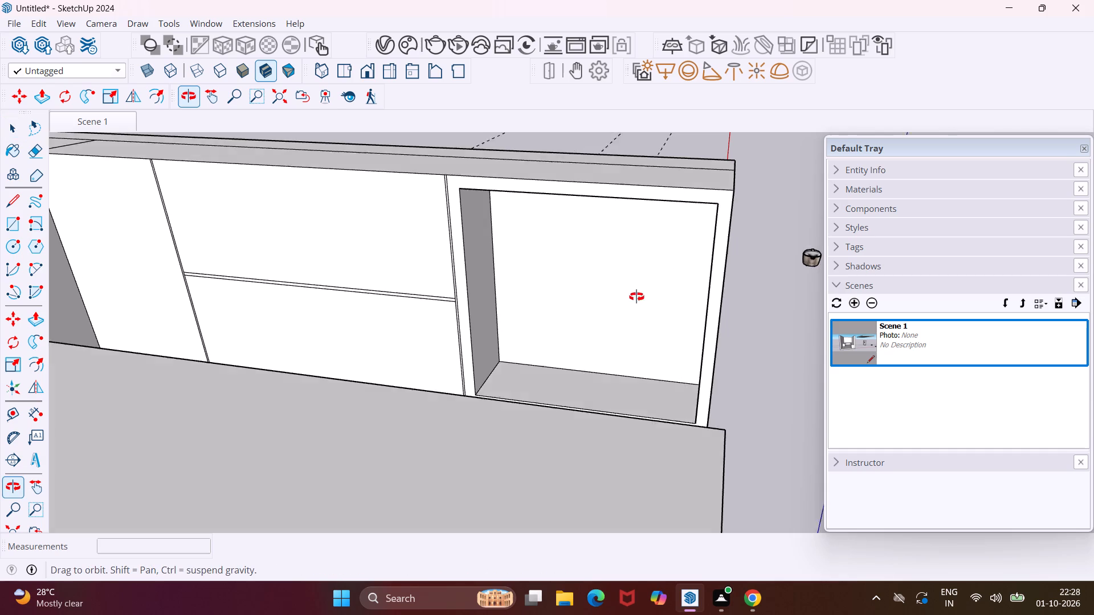
middle_click_drag(636, 297, 688, 308)
scroll(628, 370, "up", 4)
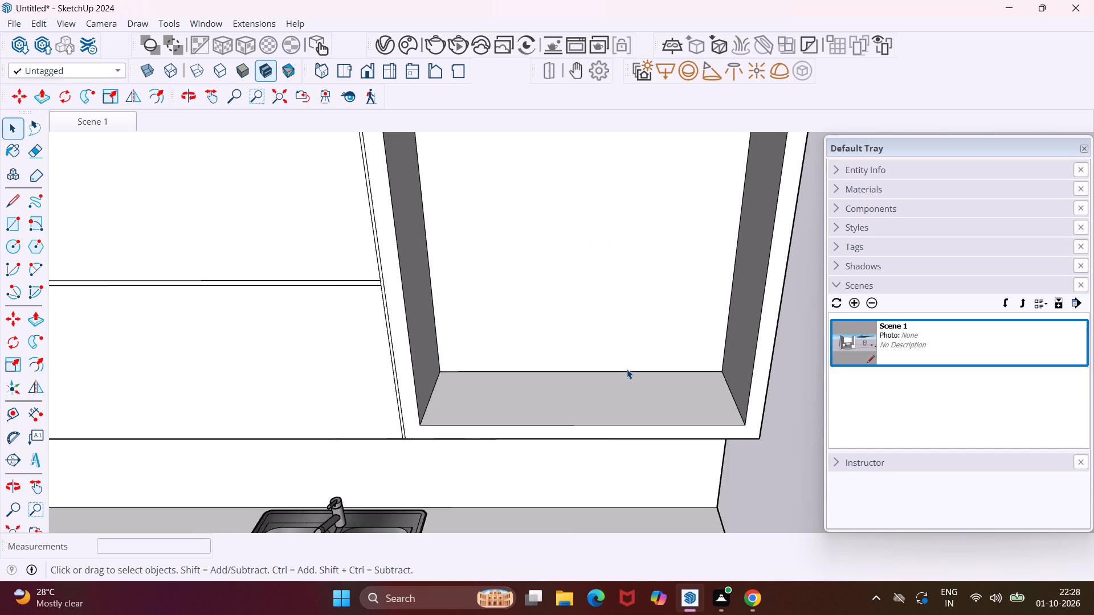
left_click(629, 370)
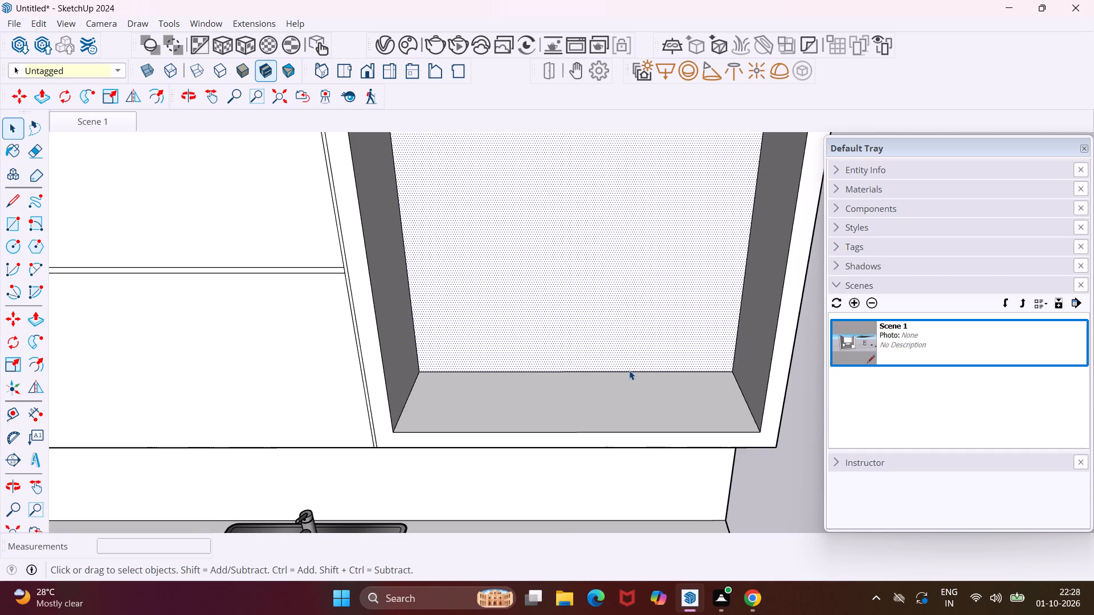
left_click(632, 371)
key("m")
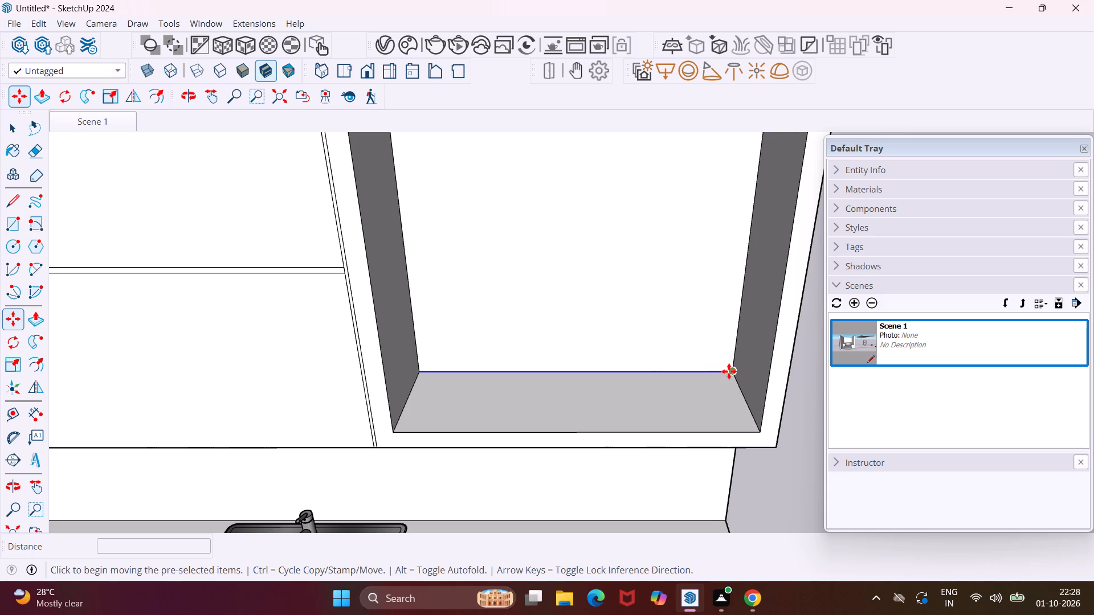
left_click(729, 371)
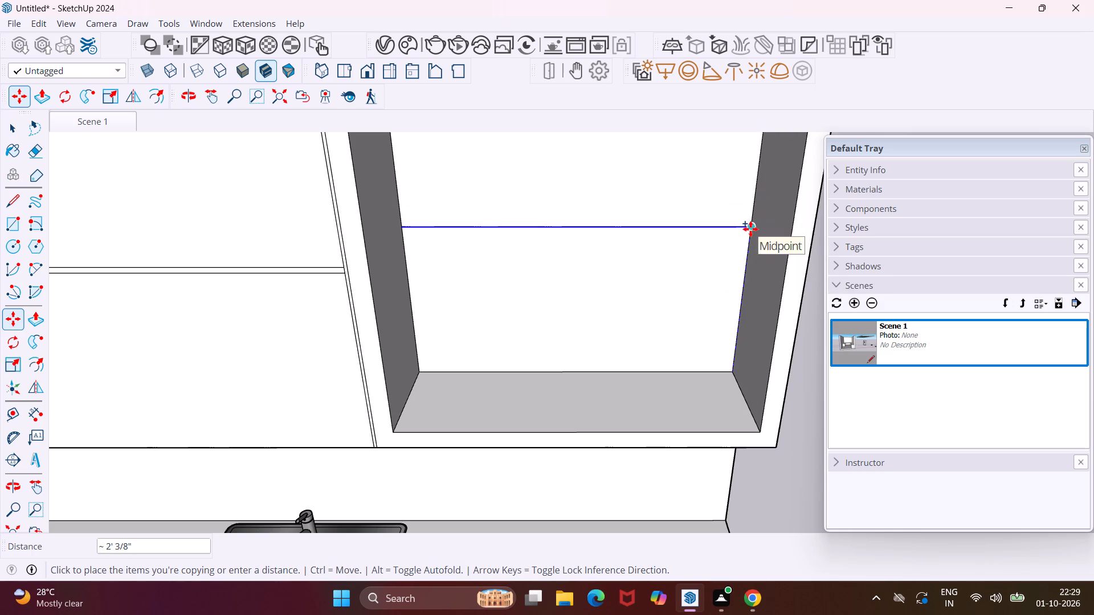
left_click(750, 229)
Copy the new shelf line on the end upper cabinet's back panel 1" downward.
key("m")
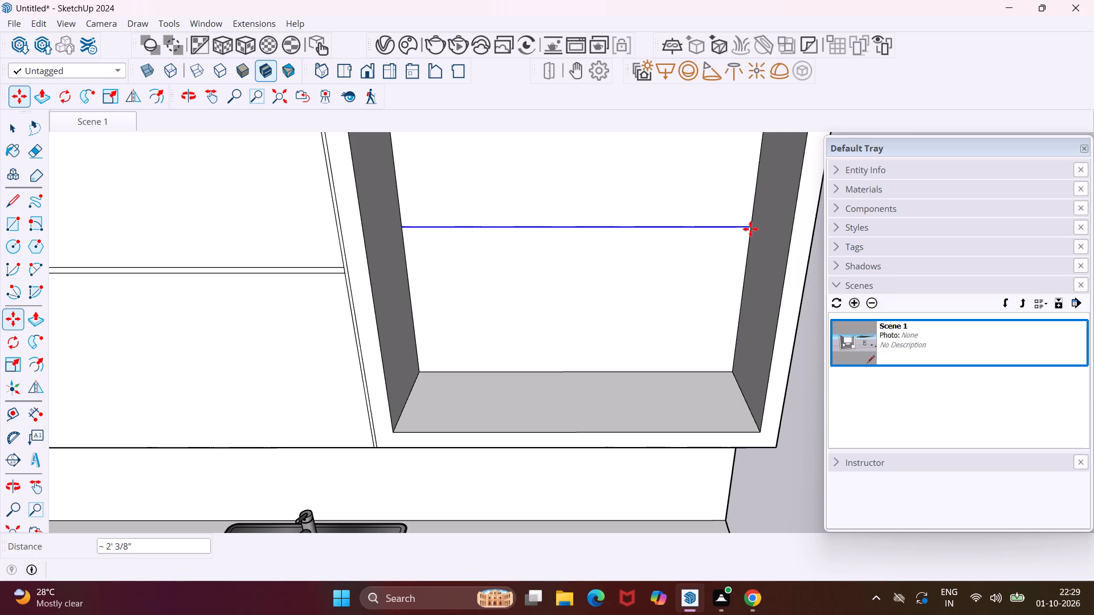
scroll(750, 229, "up", 5)
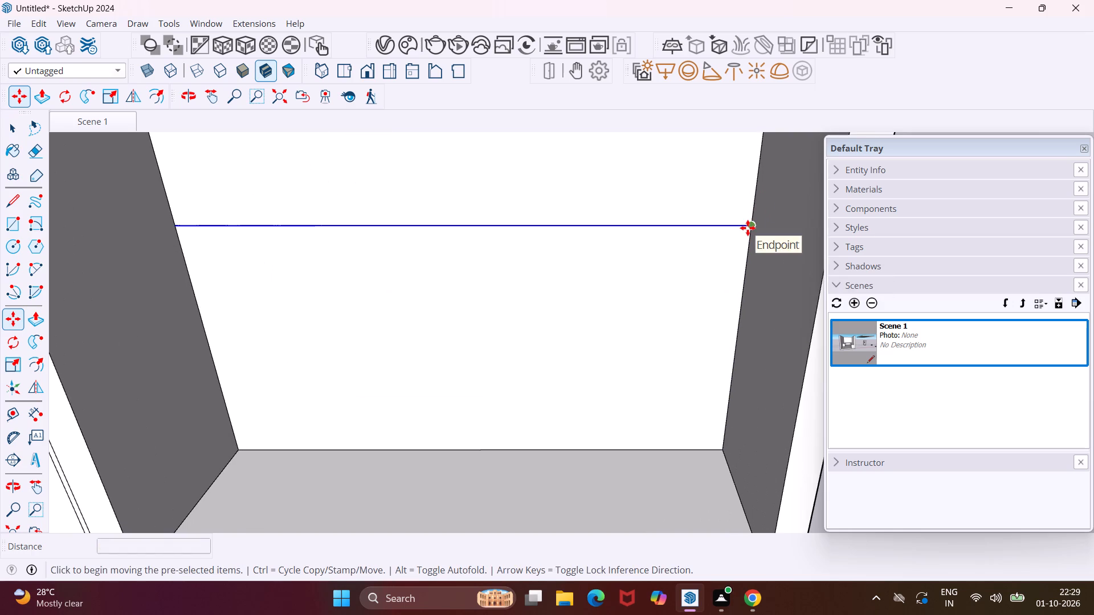
left_click(752, 227)
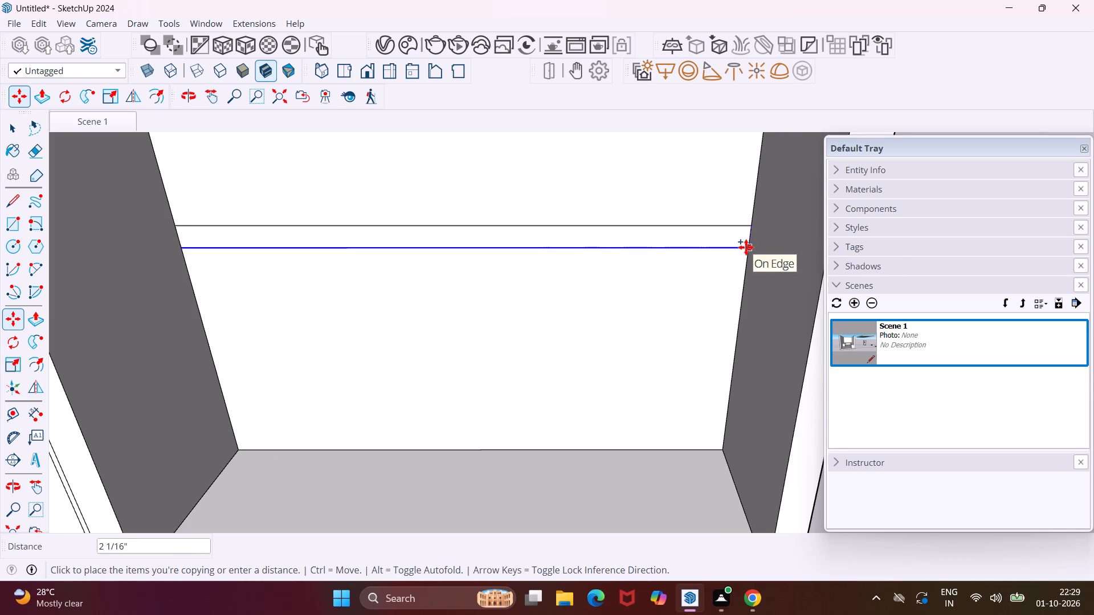
key("1")
key("shift+quotedbl")
key("Return")
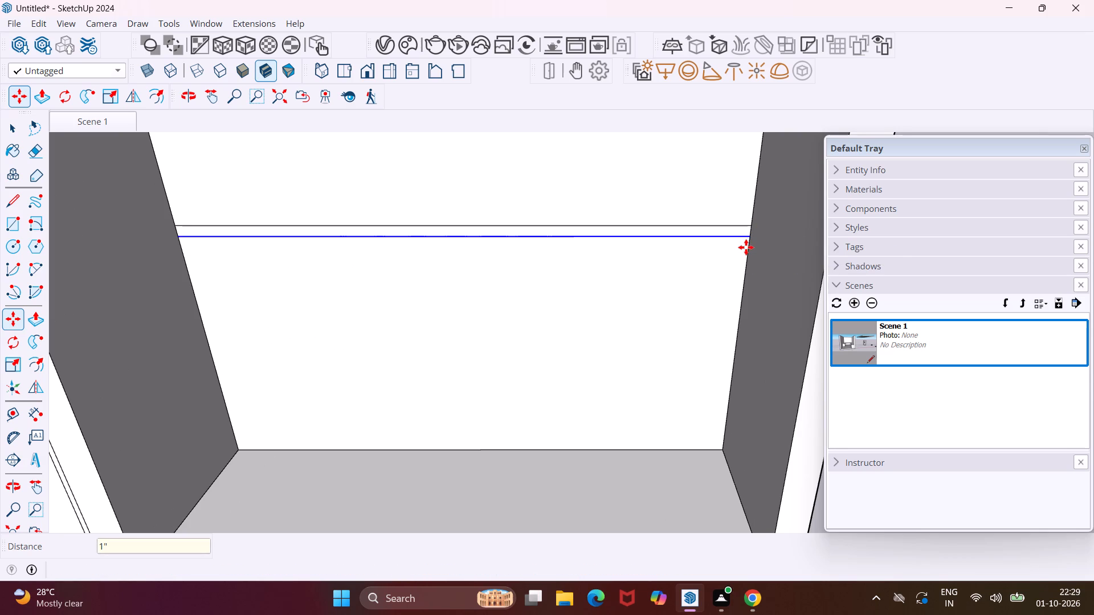
key("Escape")
key("space")
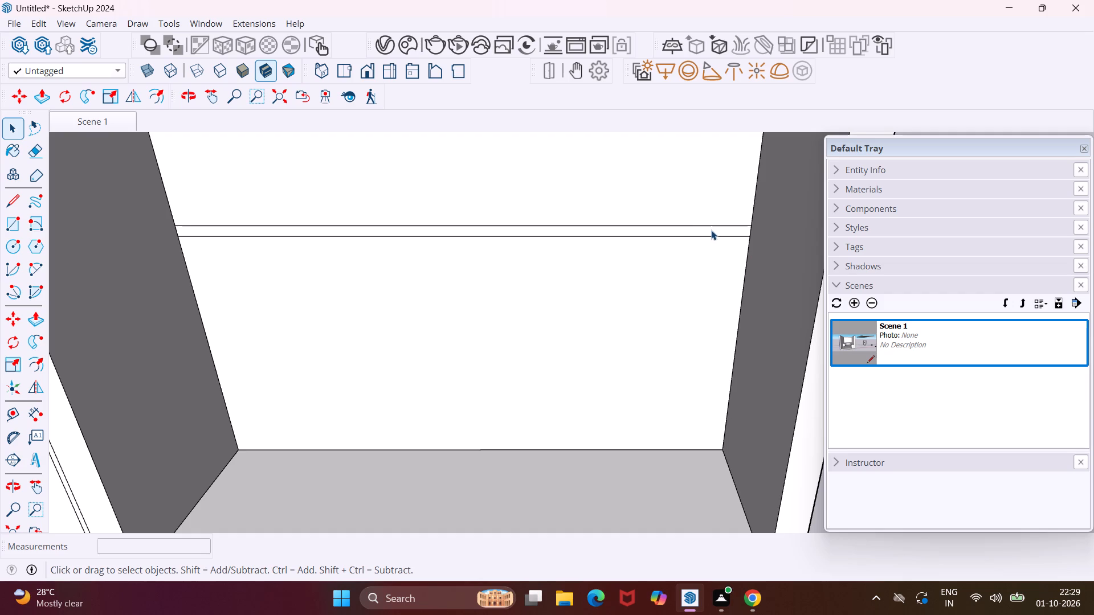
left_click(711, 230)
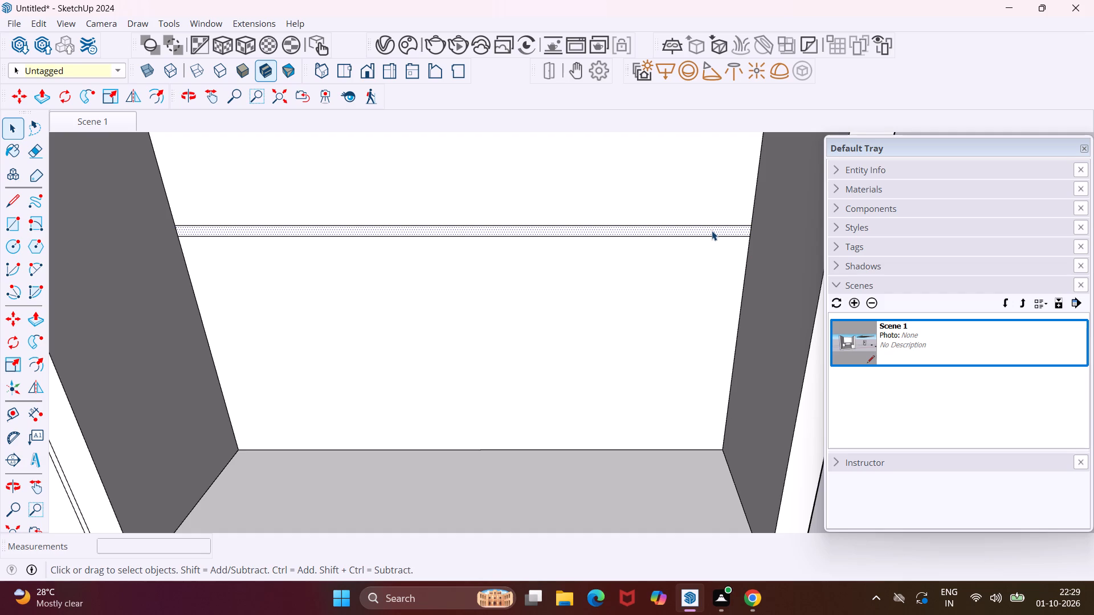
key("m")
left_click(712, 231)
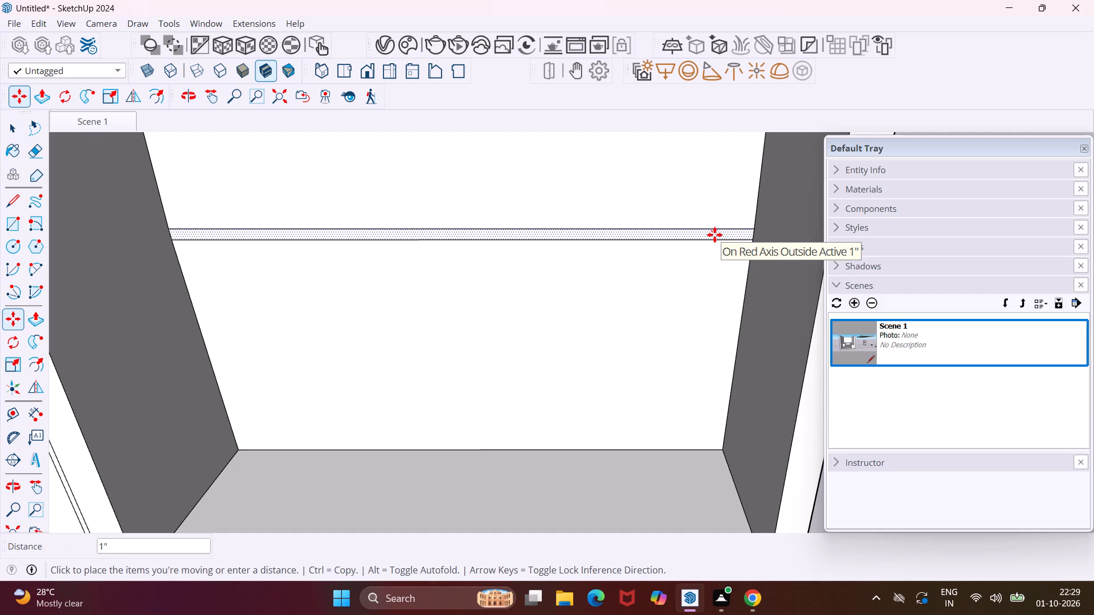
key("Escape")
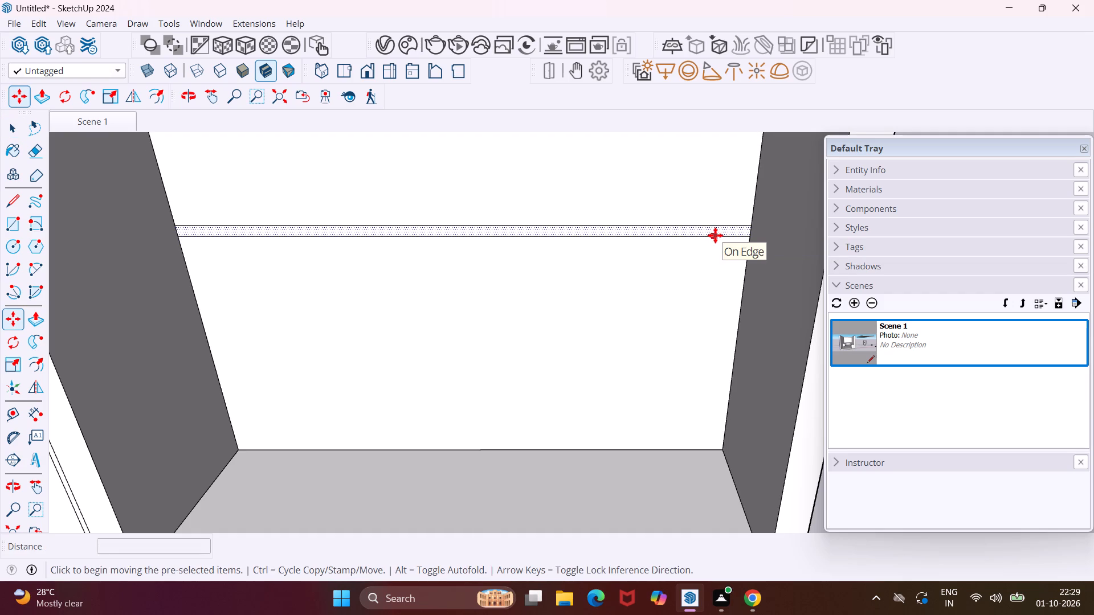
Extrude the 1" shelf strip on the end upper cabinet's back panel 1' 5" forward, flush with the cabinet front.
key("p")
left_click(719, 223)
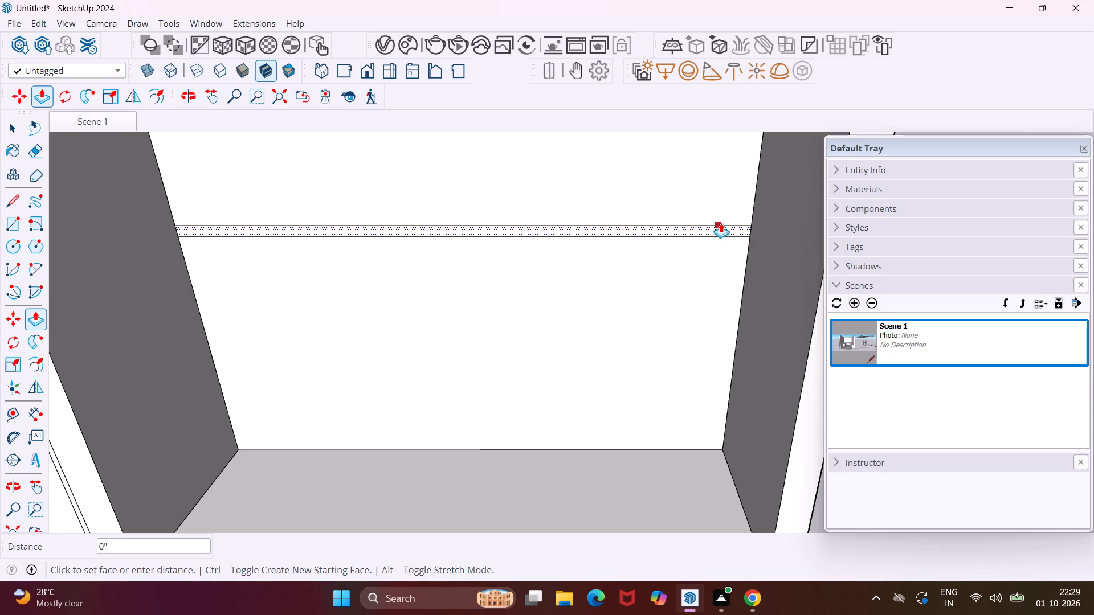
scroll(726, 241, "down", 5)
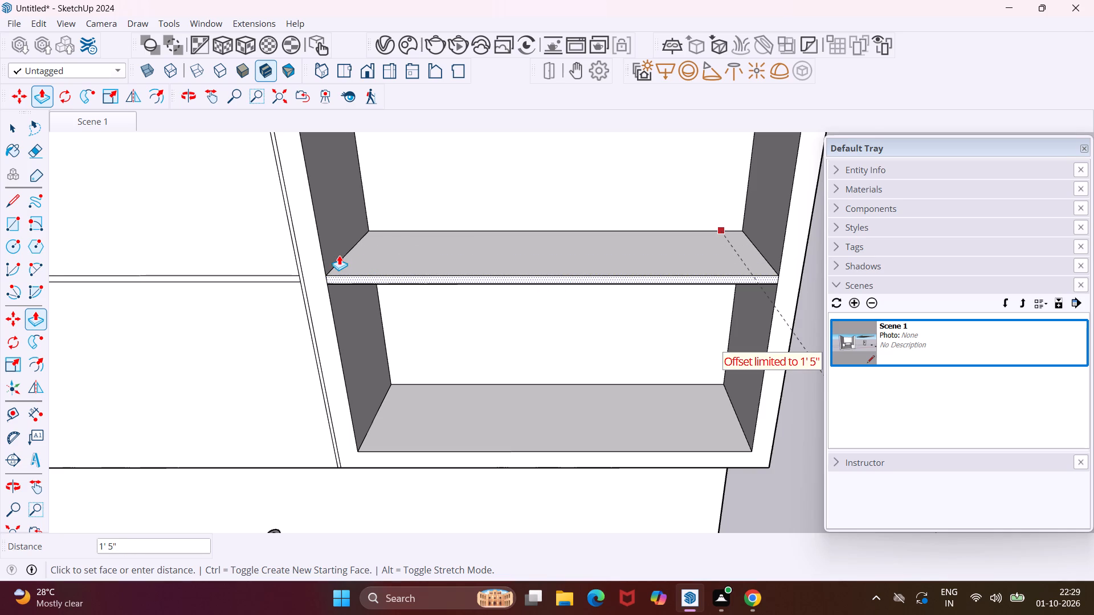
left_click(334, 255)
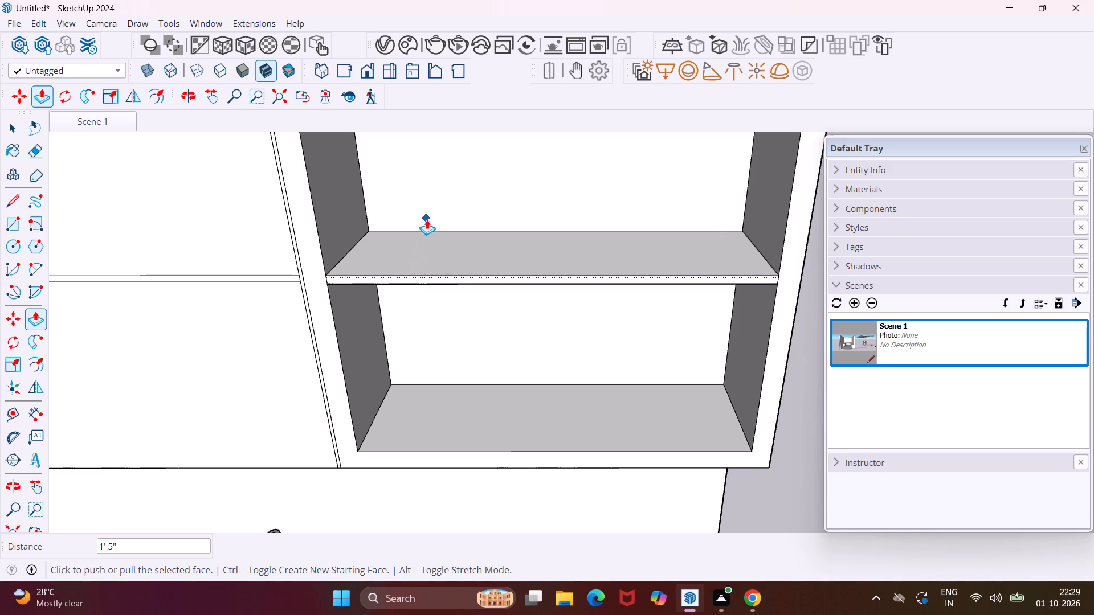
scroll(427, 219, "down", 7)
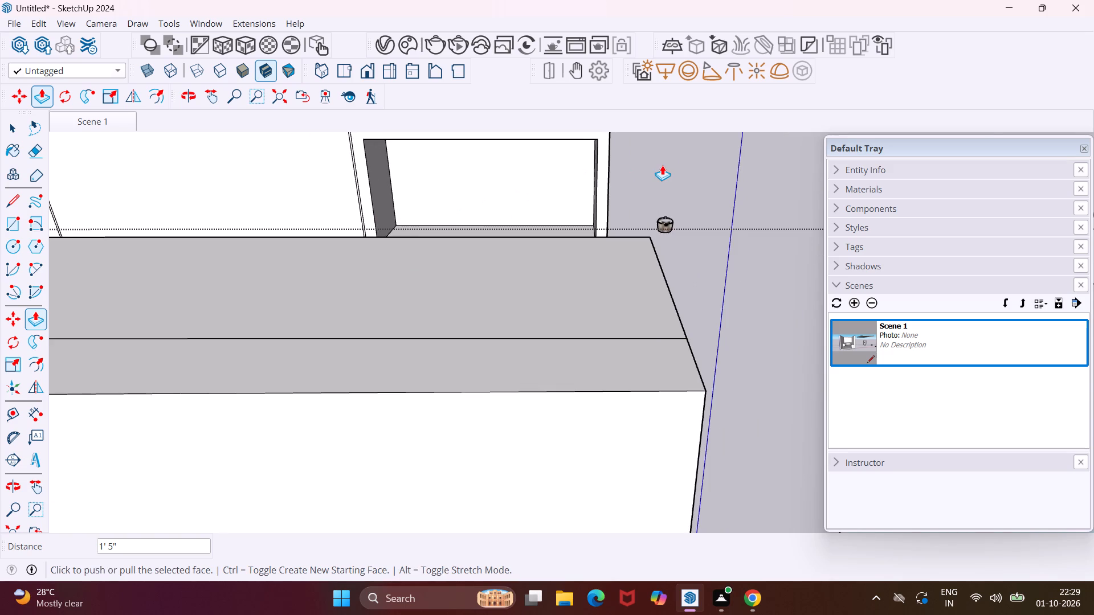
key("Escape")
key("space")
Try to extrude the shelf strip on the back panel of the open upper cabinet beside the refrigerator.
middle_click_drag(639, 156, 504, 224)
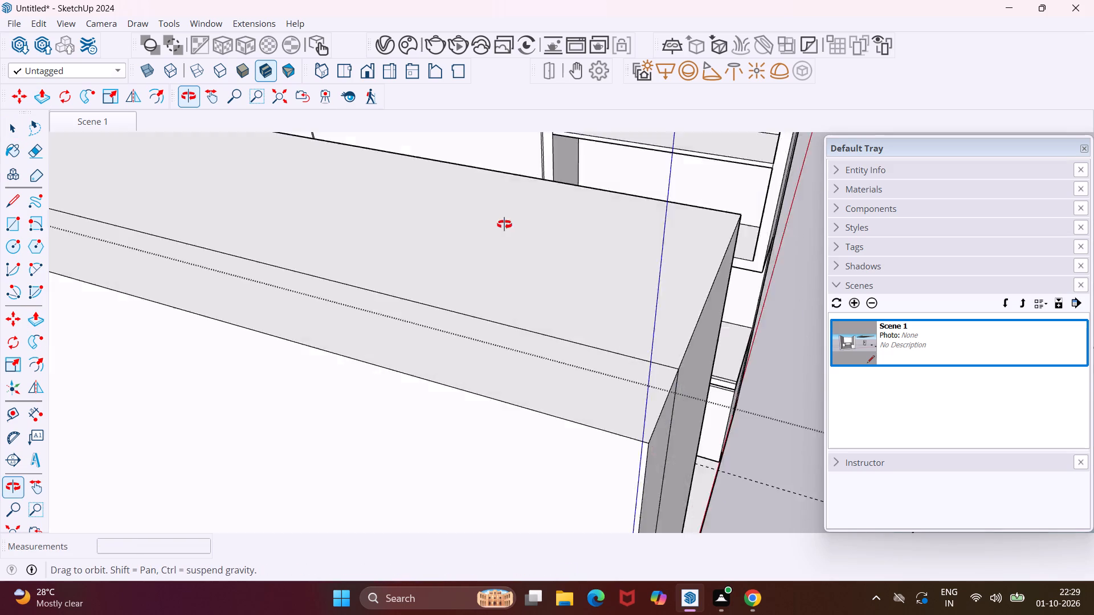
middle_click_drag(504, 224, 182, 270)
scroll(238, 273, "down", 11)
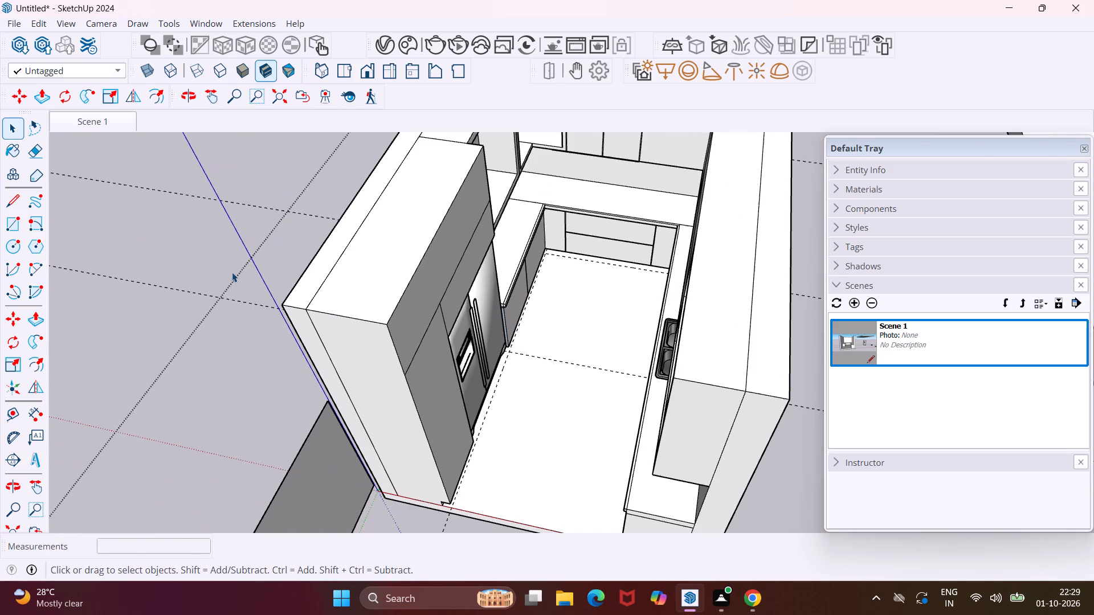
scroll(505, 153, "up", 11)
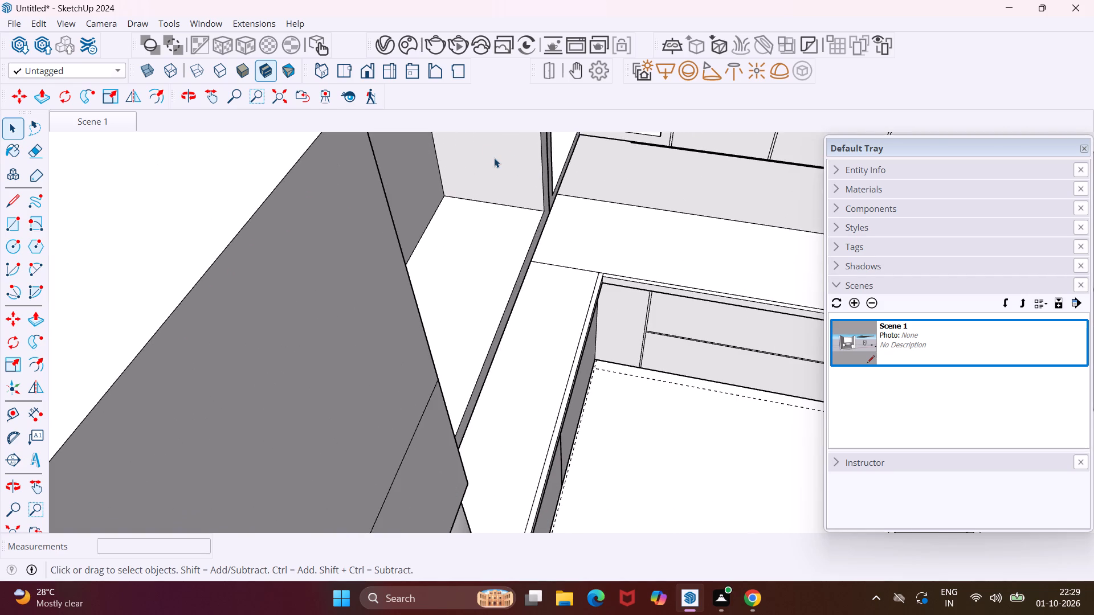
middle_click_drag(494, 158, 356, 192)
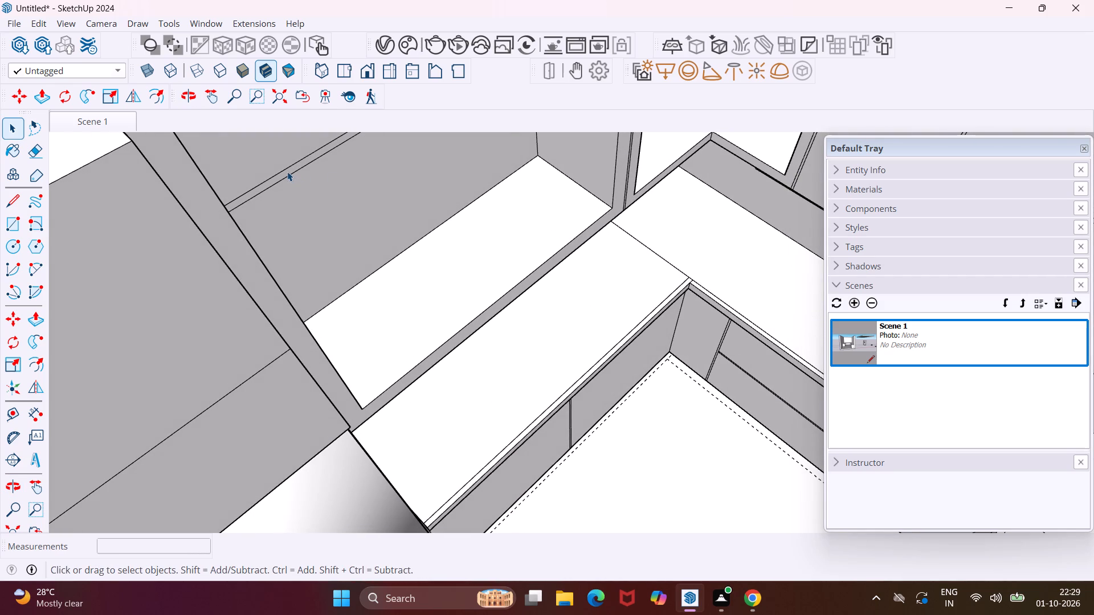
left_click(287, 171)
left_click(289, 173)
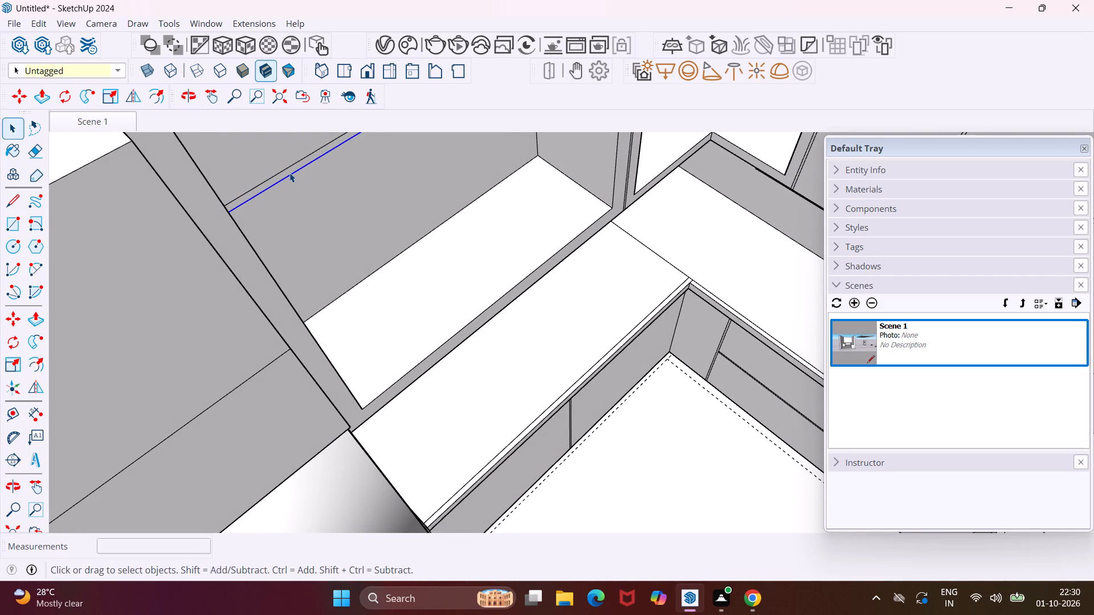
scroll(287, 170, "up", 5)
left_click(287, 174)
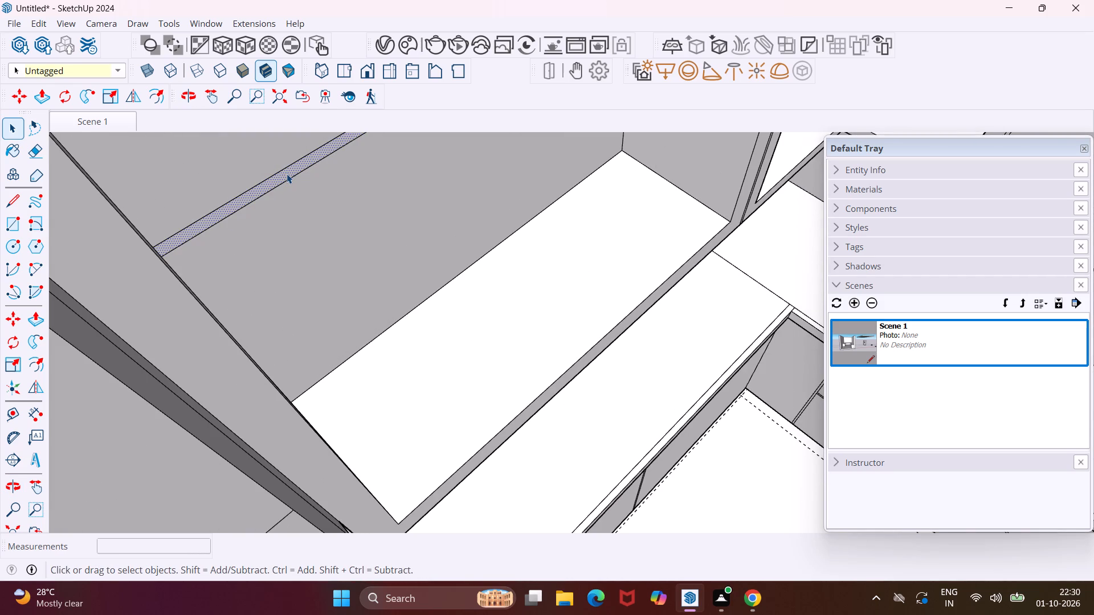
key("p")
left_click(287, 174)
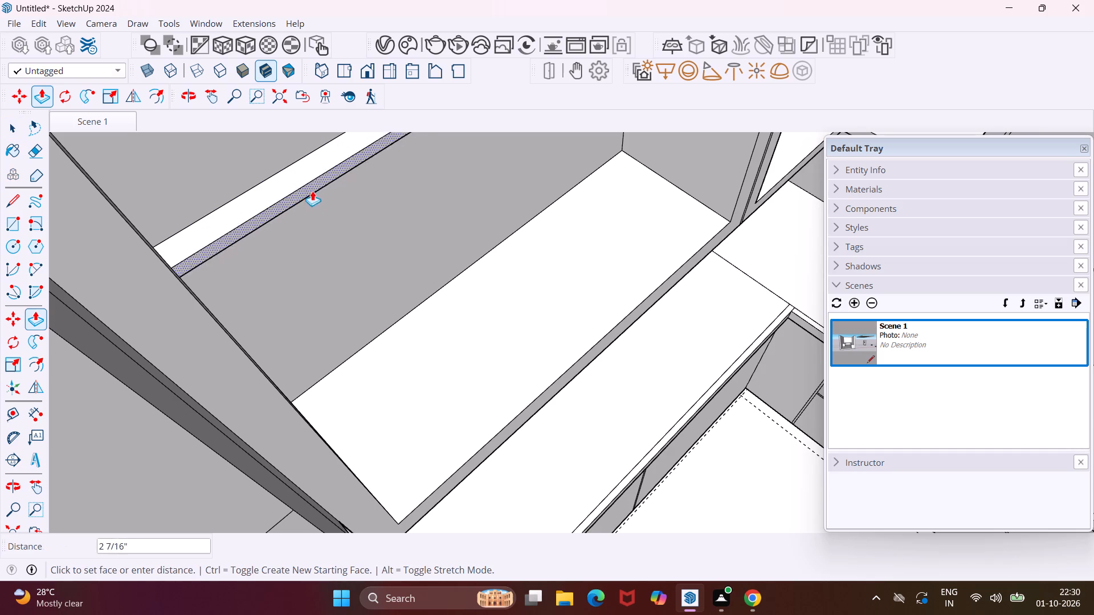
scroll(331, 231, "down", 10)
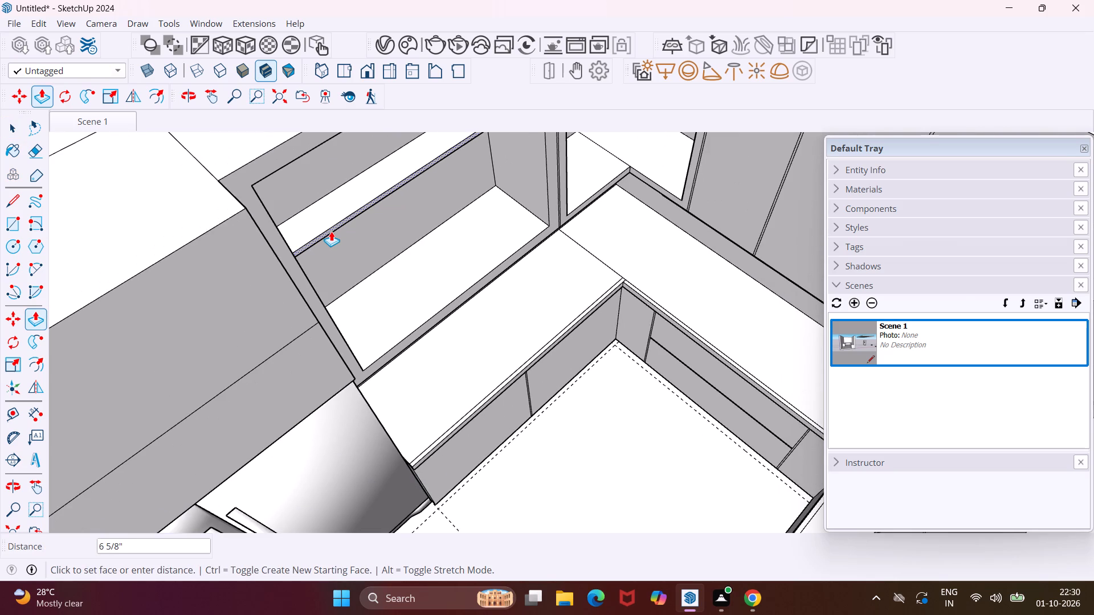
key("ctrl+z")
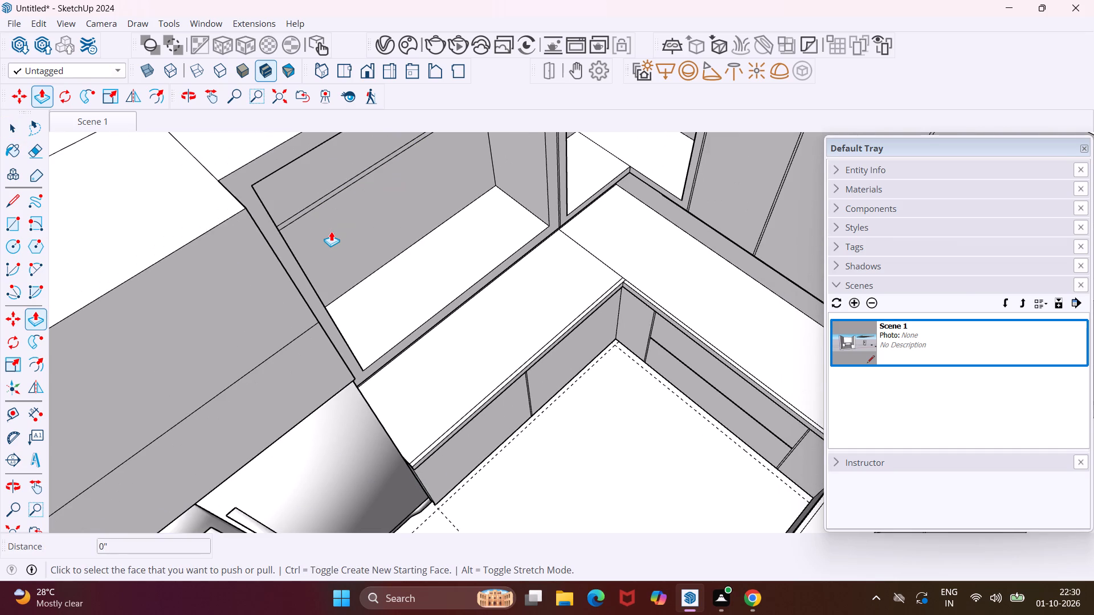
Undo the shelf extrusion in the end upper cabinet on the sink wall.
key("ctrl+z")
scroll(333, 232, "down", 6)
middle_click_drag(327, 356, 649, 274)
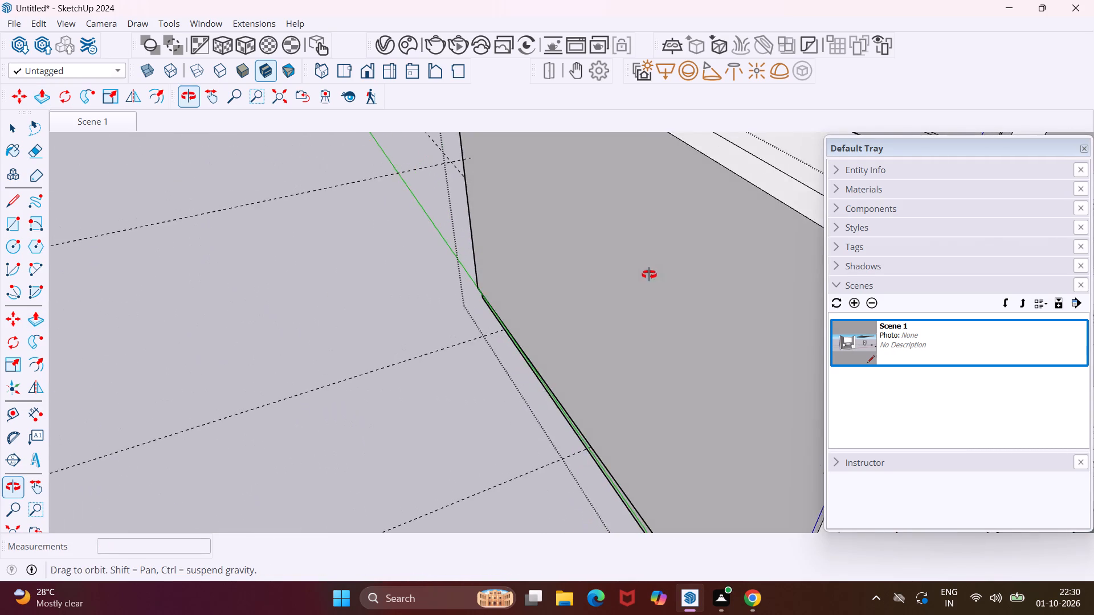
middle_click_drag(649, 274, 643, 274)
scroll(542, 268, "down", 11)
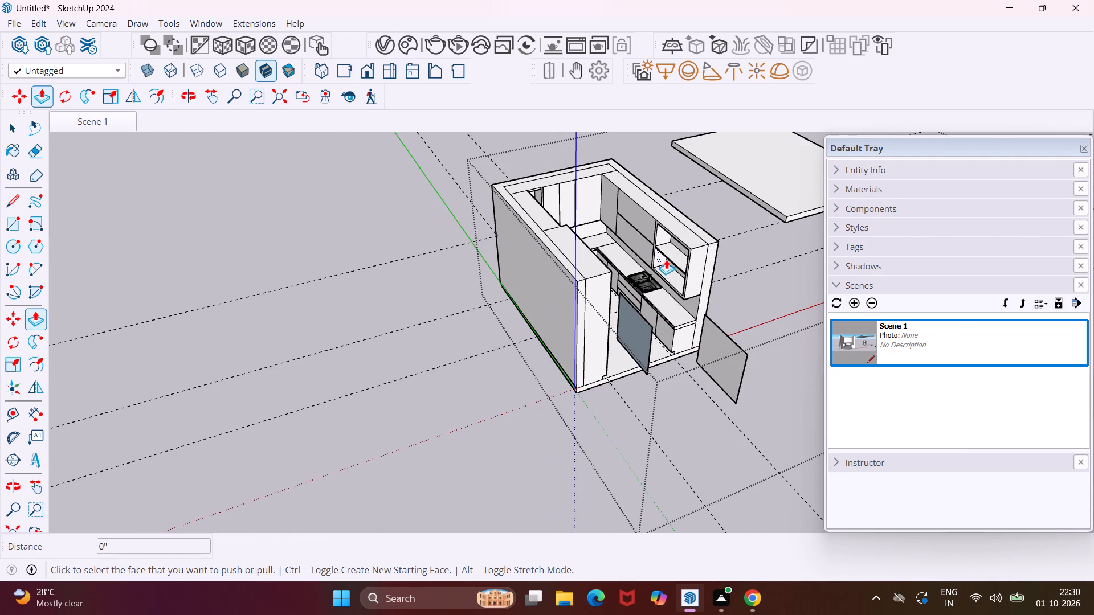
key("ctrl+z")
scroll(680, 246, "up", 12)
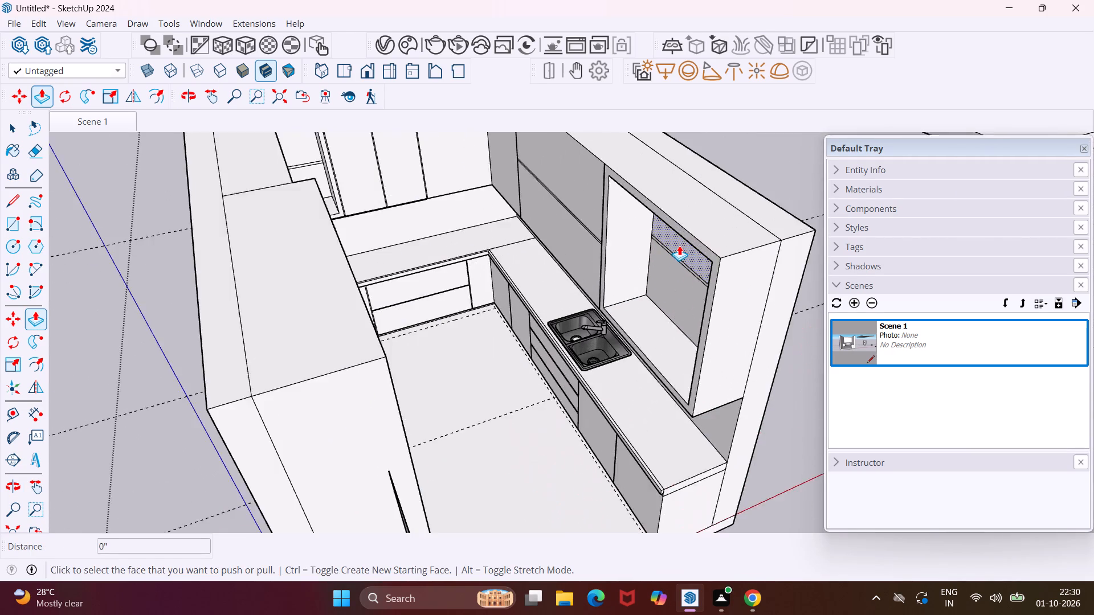
Extrude the shelf strip on the back panel of the sink wall's end upper cabinet 1' 5" to the cabinet front.
scroll(679, 245, "up", 10)
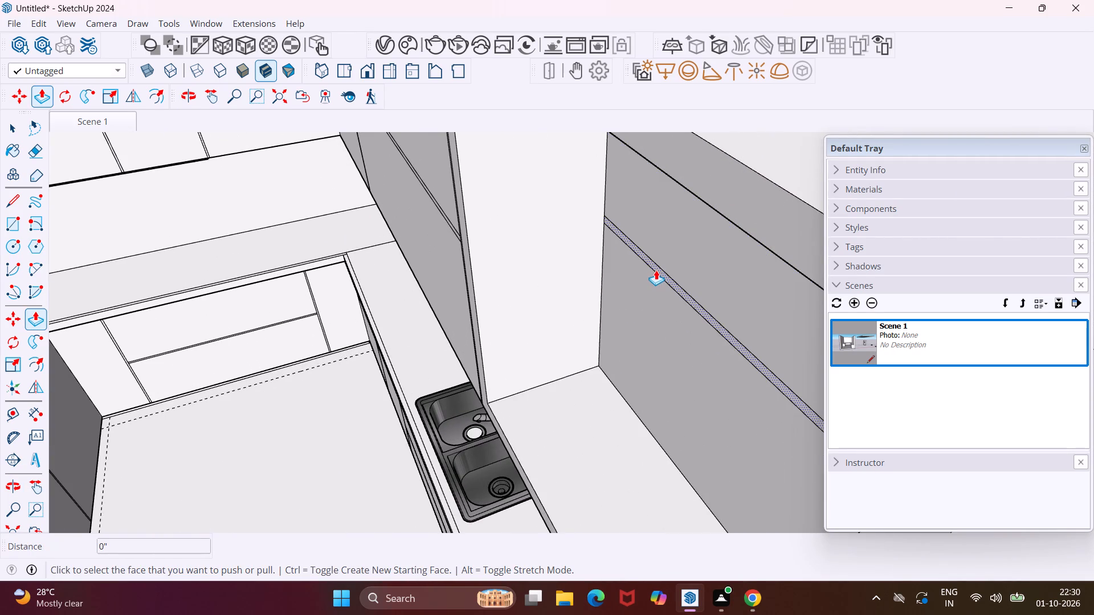
left_click(656, 270)
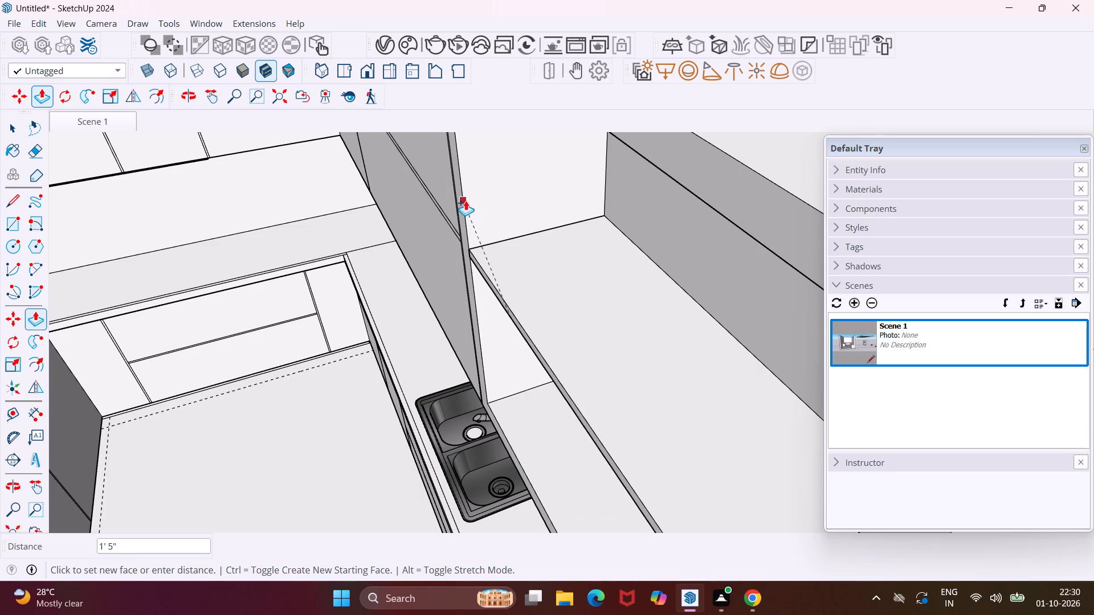
left_click(466, 200)
scroll(470, 251, "down", 6)
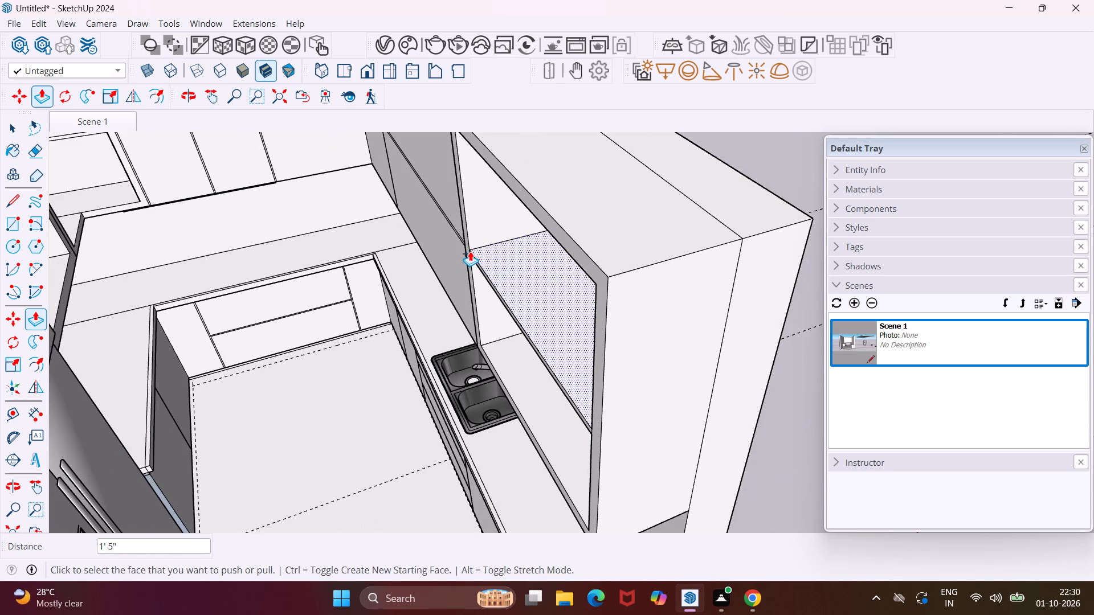
Extrude the lower shelf strip on the far-wall back panel of the open corner upper cabinet 1' 5" forward.
scroll(470, 251, "down", 5)
scroll(177, 162, "up", 10)
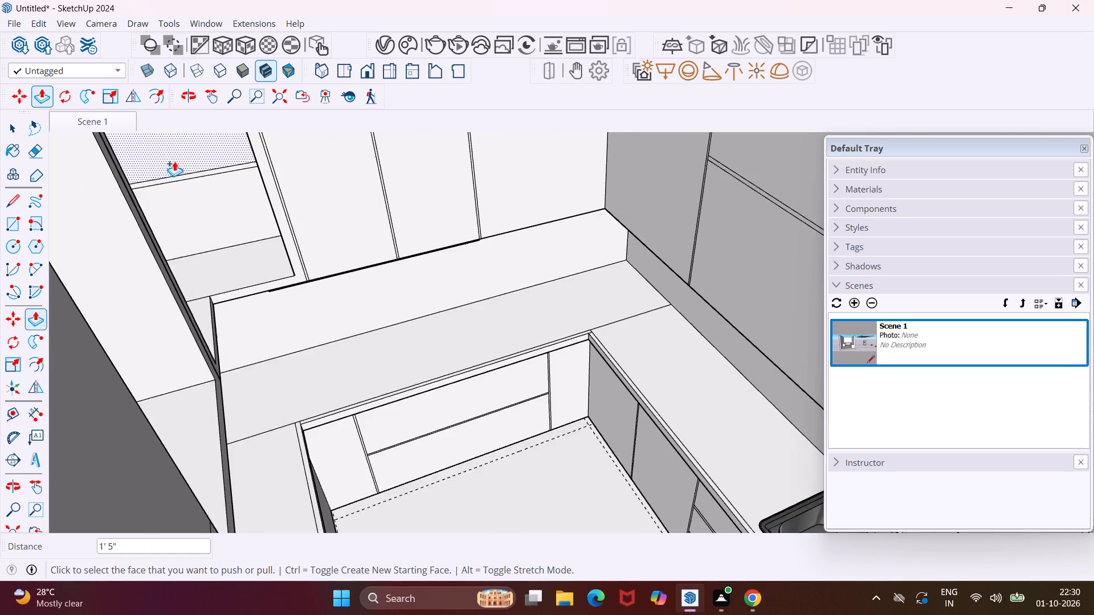
scroll(174, 161, "up", 11)
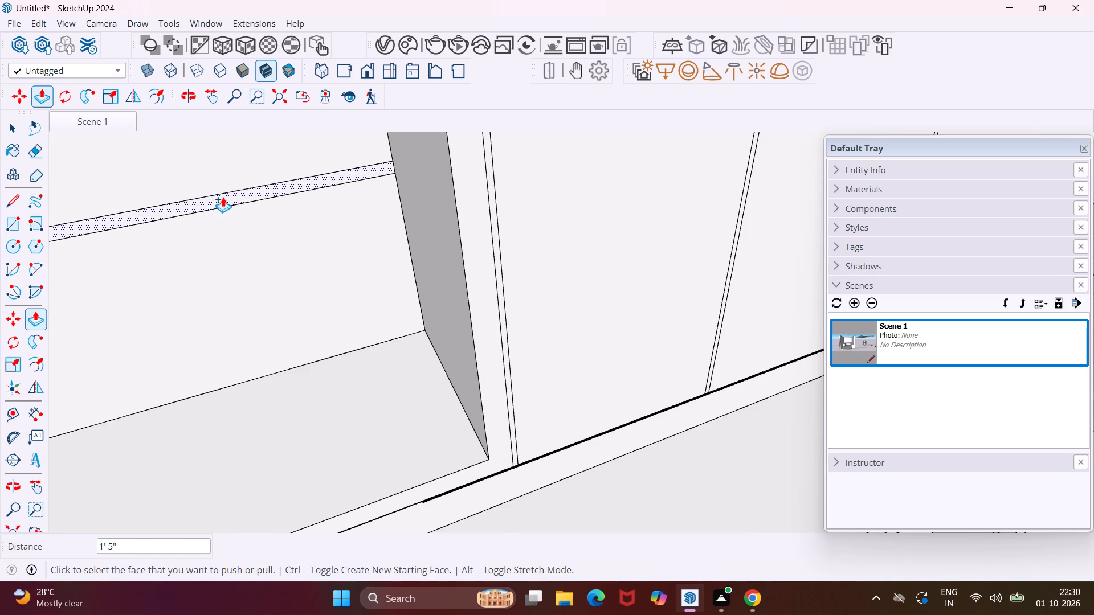
left_click(223, 197)
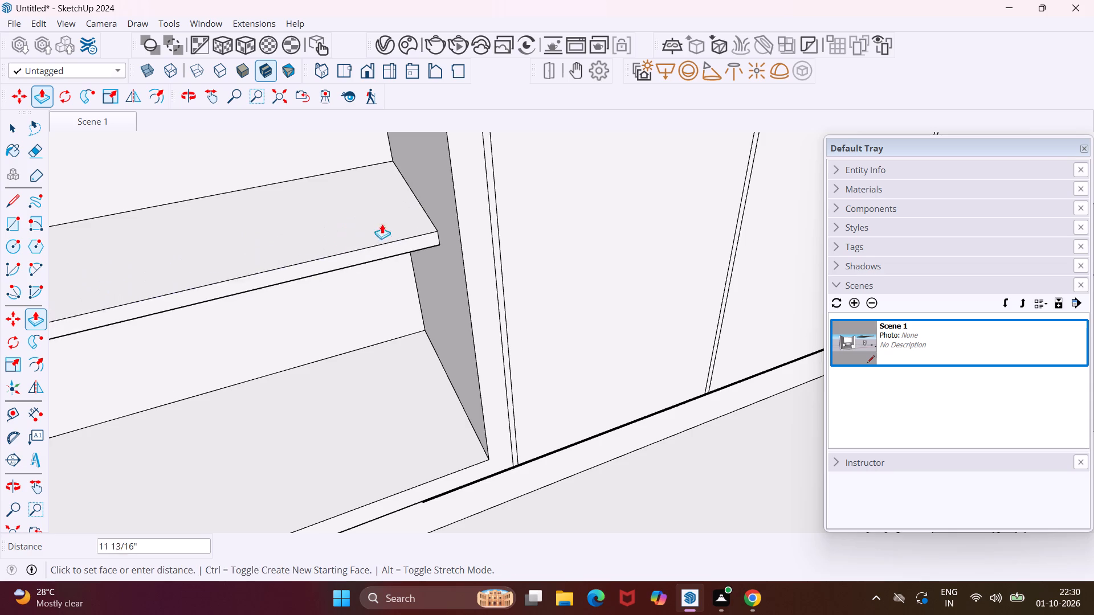
left_click(459, 221)
Extrude the lower shelf strip on the corner upper cabinet's adjoining side-wall panel 1' 5" to complete the L-shaped shelf.
scroll(450, 217, "down", 10)
middle_click_drag(430, 193, 320, 198)
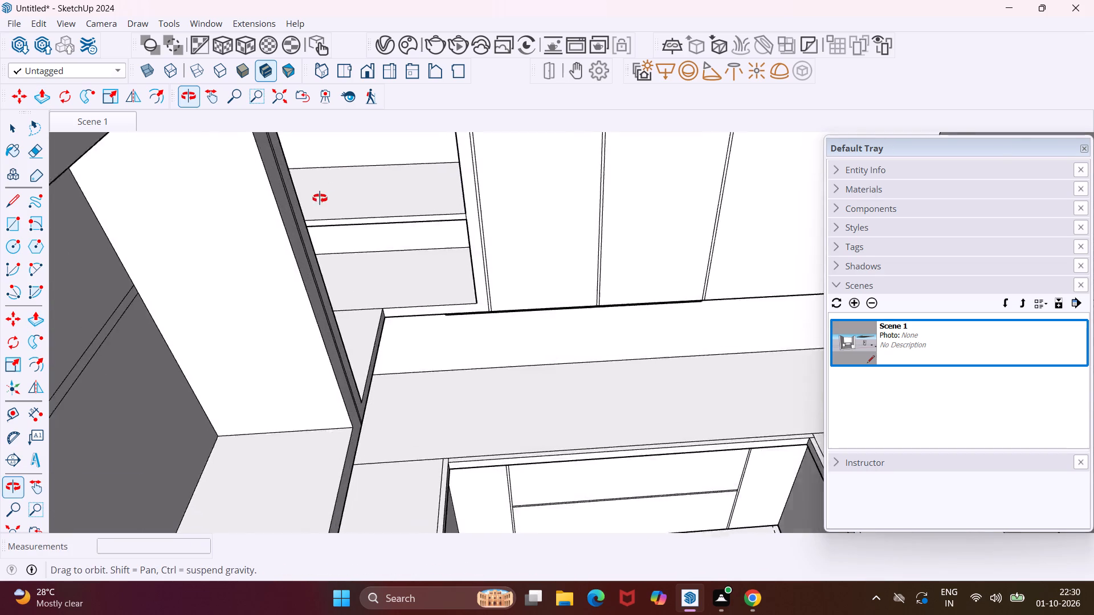
middle_click_drag(320, 198, 263, 198)
scroll(299, 187, "up", 10)
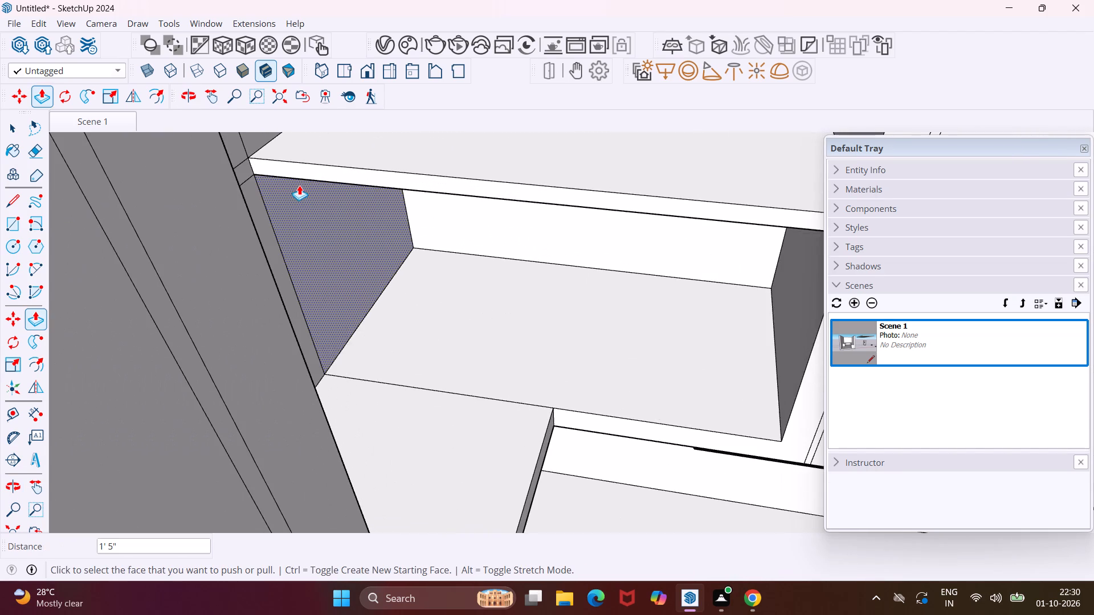
middle_click_drag(287, 185, 231, 190)
left_click(199, 154)
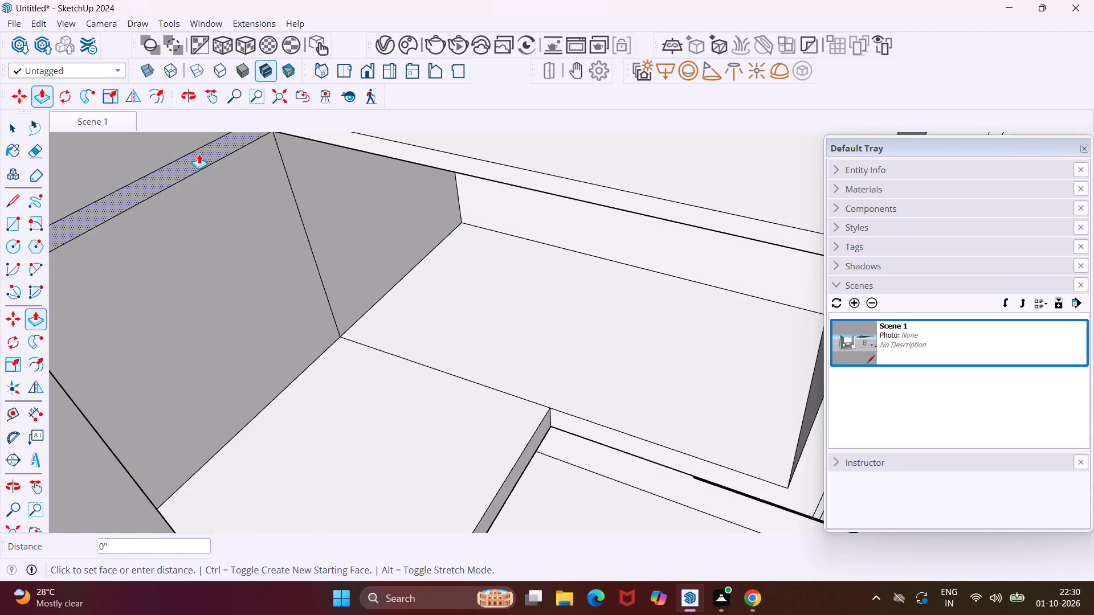
scroll(240, 174, "down", 5)
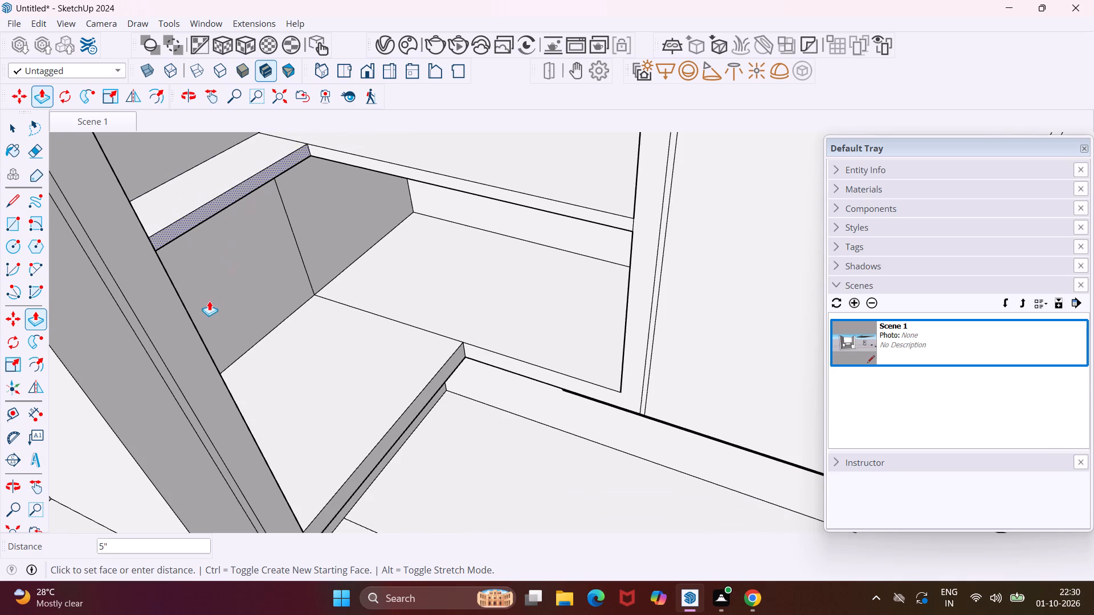
left_click(193, 323)
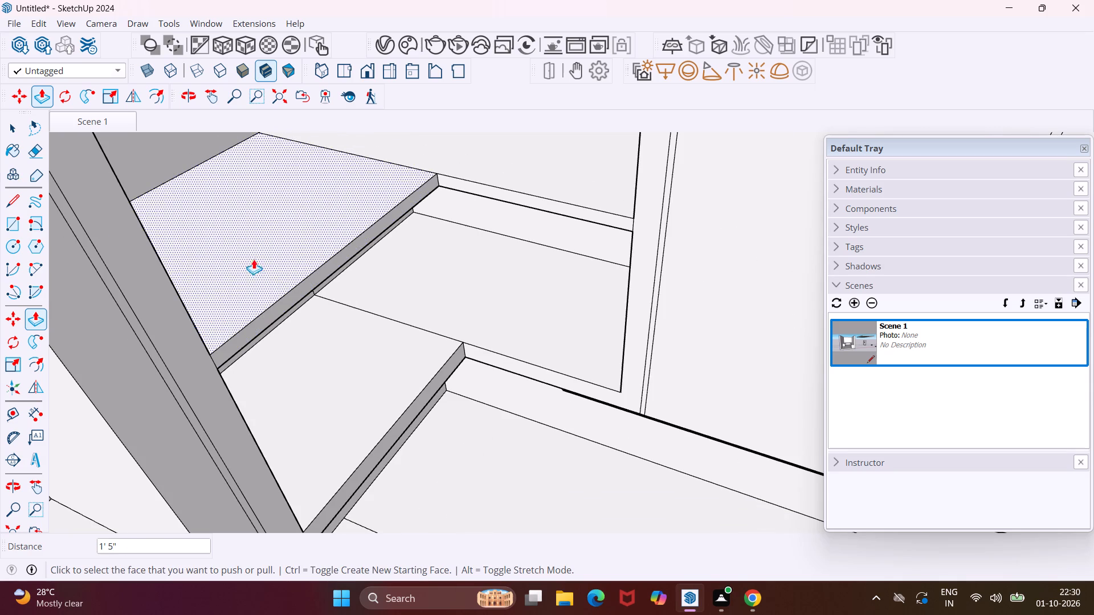
Extrude the upper shelf strip on the corner upper cabinet's side-wall panel 1' 5" forward.
scroll(251, 256, "down", 16)
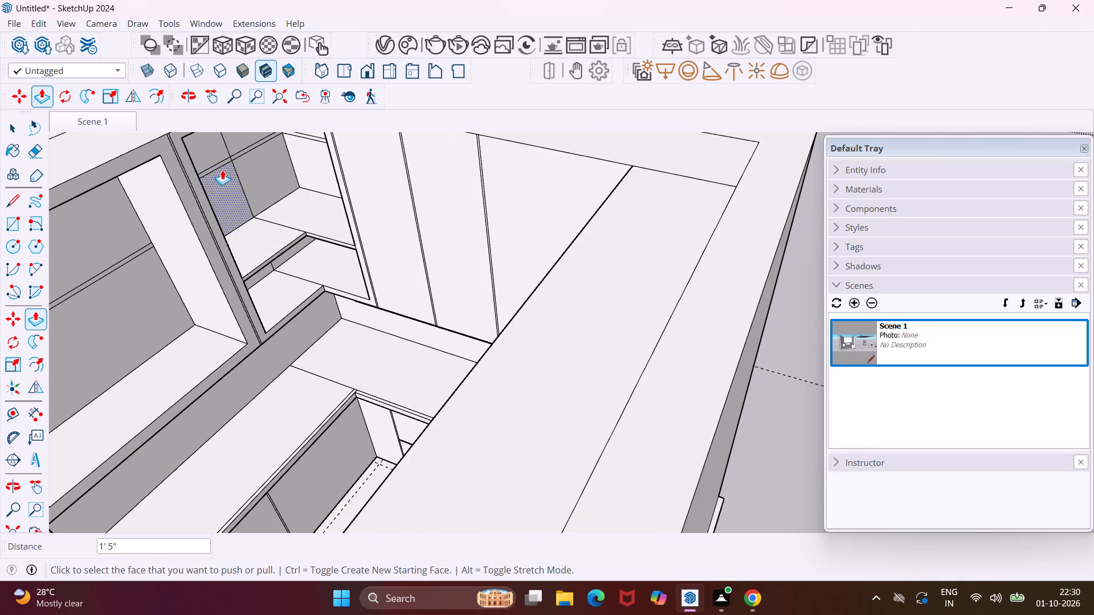
scroll(213, 164, "up", 8)
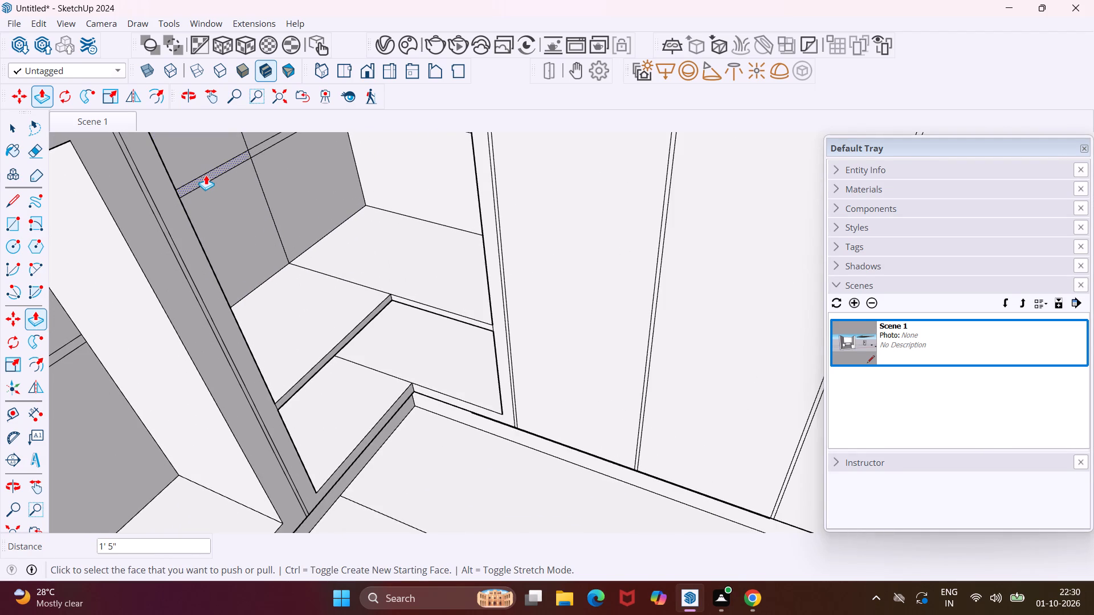
left_click(207, 171)
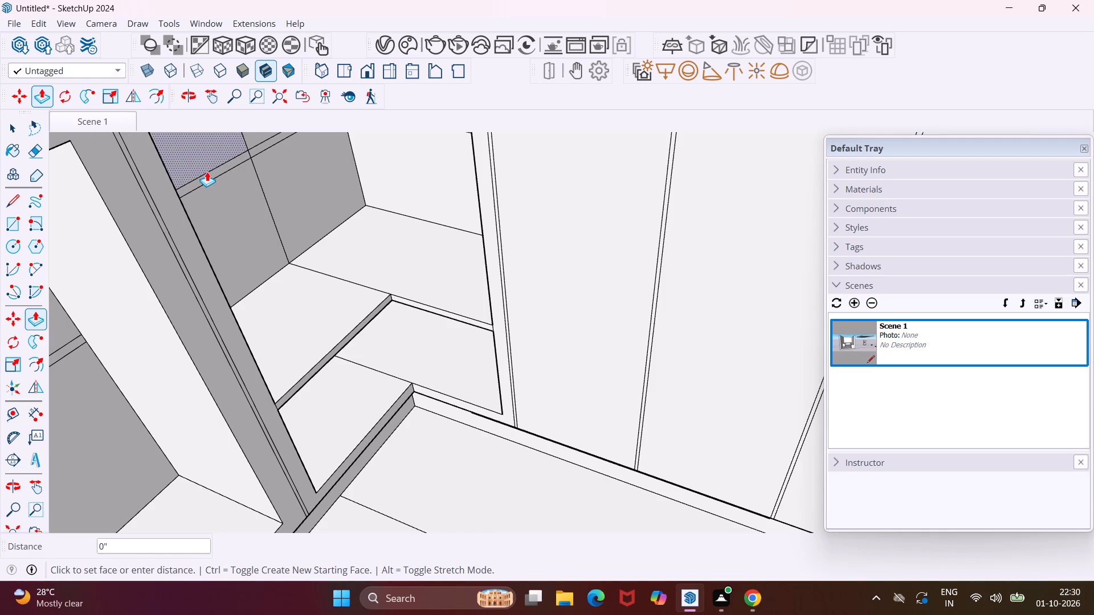
key("Escape")
left_click(209, 174)
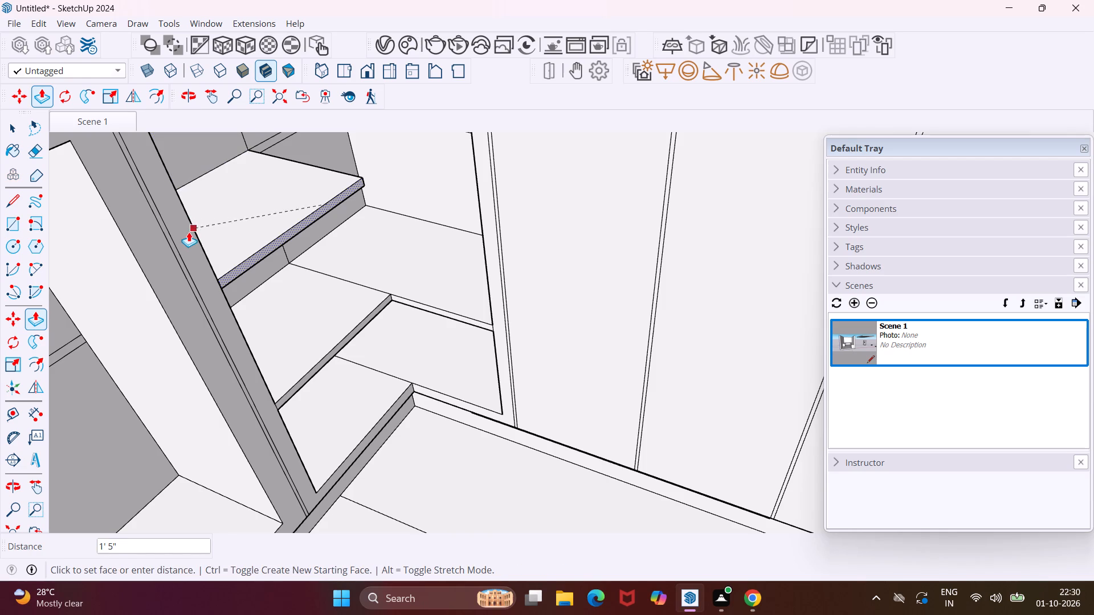
left_click(188, 235)
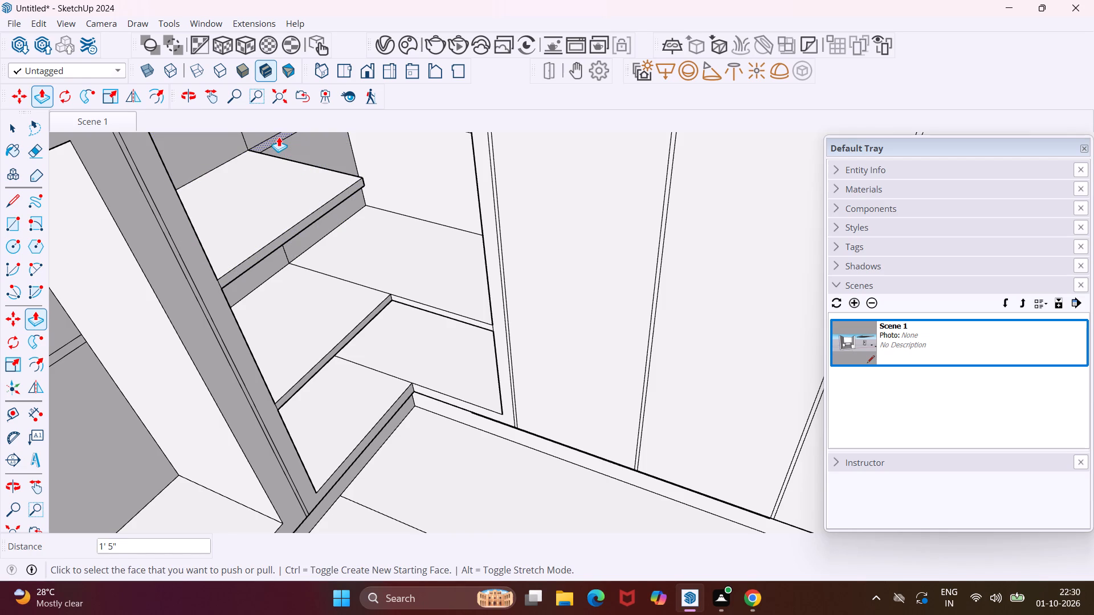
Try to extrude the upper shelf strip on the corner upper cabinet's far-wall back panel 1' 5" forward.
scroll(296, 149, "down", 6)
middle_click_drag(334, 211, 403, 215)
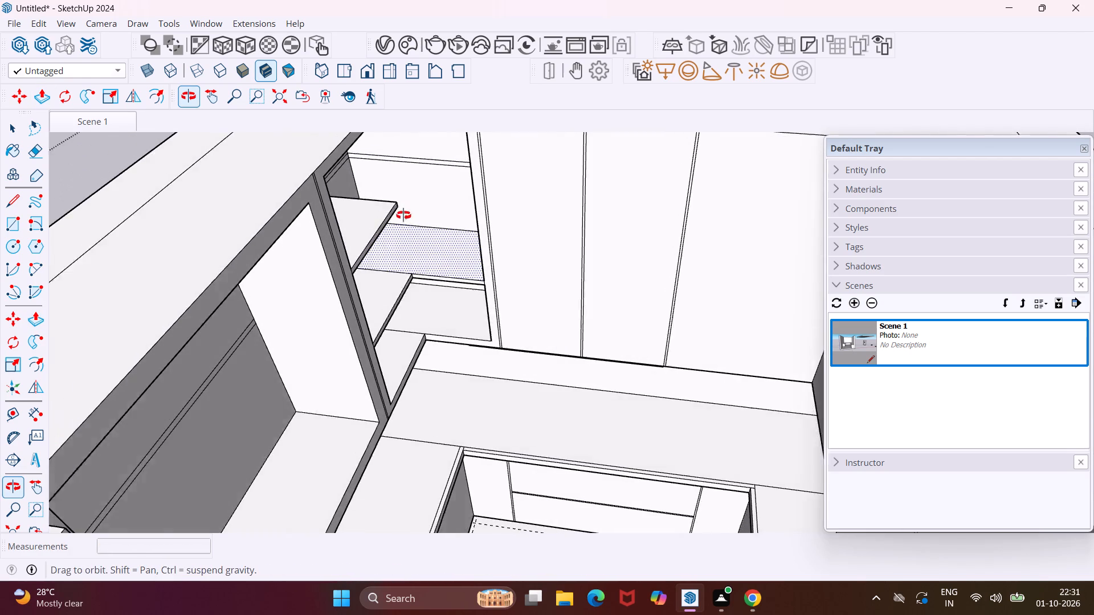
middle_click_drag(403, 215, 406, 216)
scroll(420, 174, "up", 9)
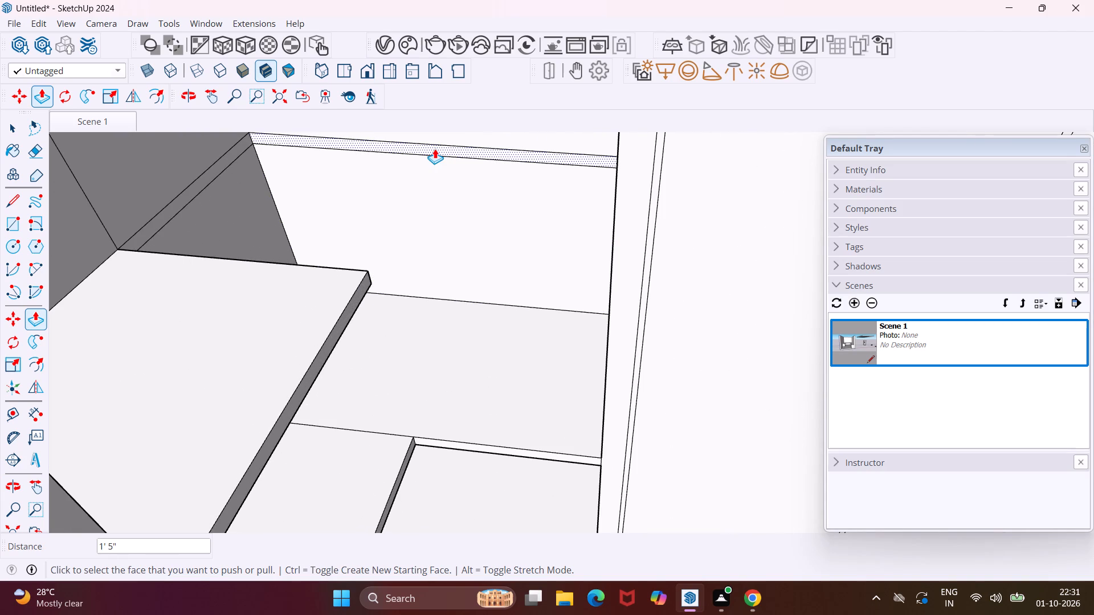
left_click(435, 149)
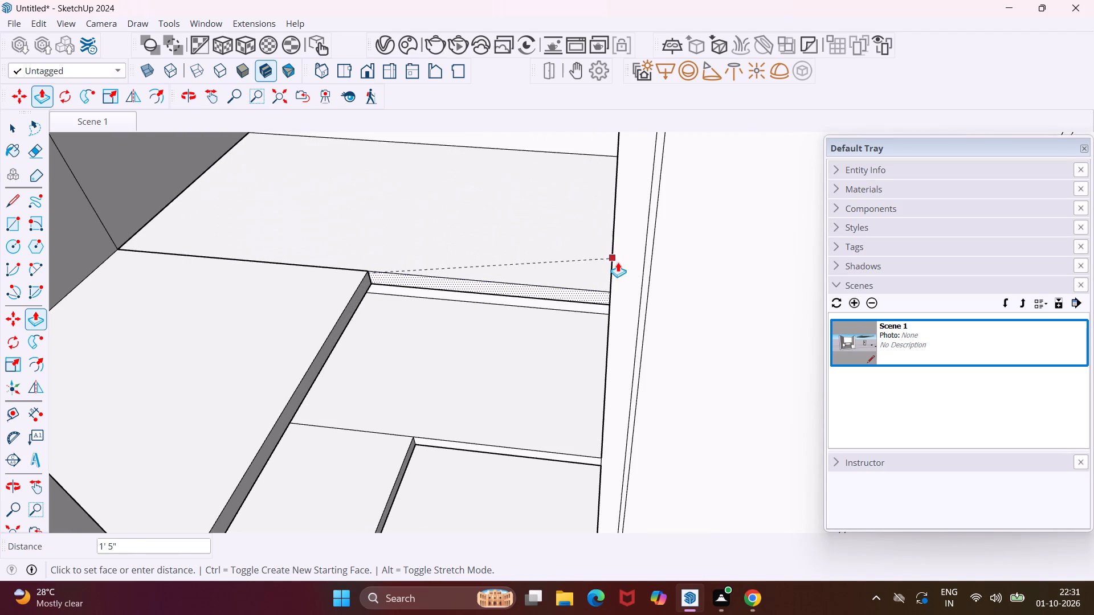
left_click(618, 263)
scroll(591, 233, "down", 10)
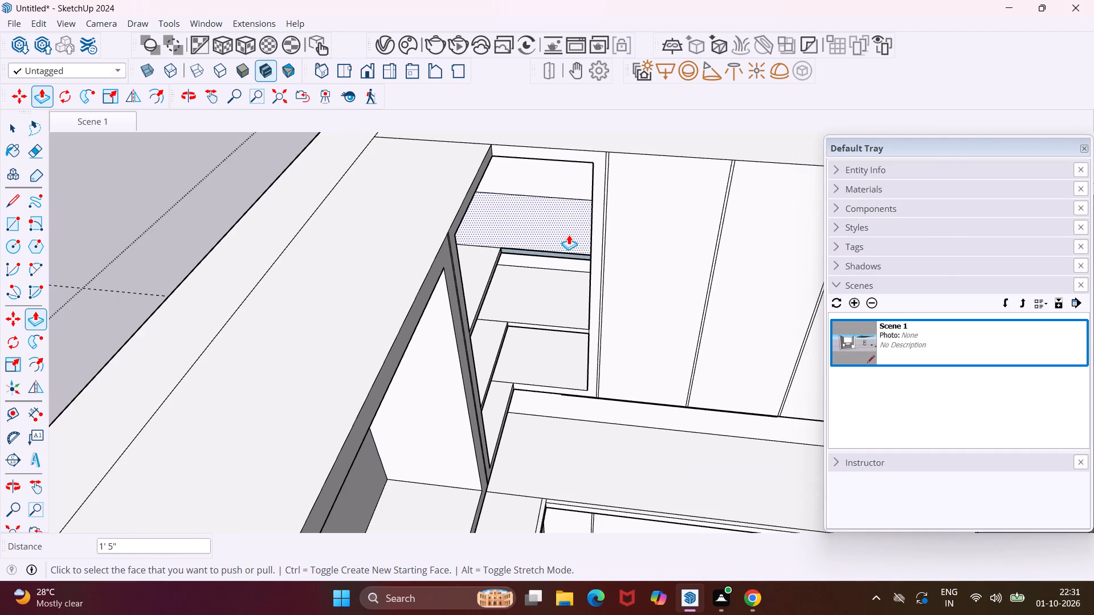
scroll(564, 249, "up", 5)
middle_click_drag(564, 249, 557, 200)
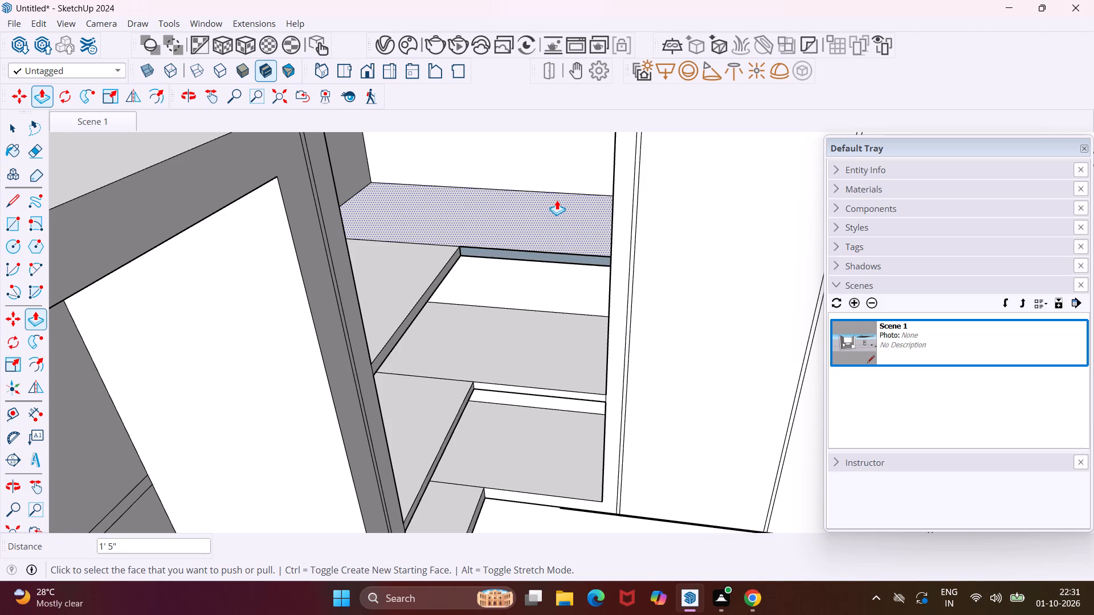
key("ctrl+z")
Extrude the upper shelf strip on the corner upper cabinet's far-wall back panel 1' 5", flush with the cabinet front.
left_click(548, 194)
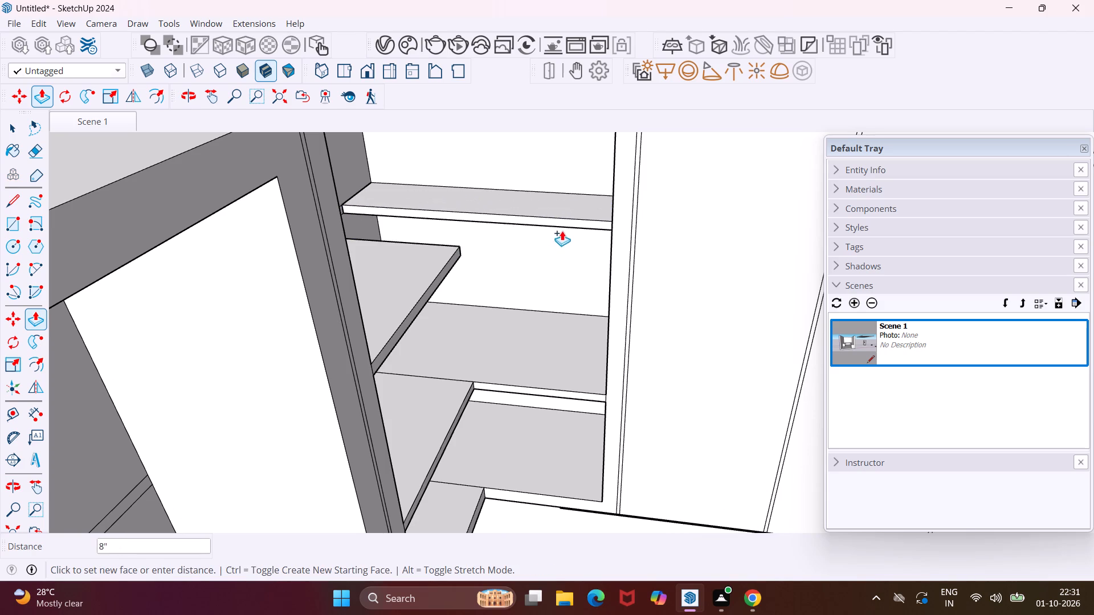
left_click(615, 263)
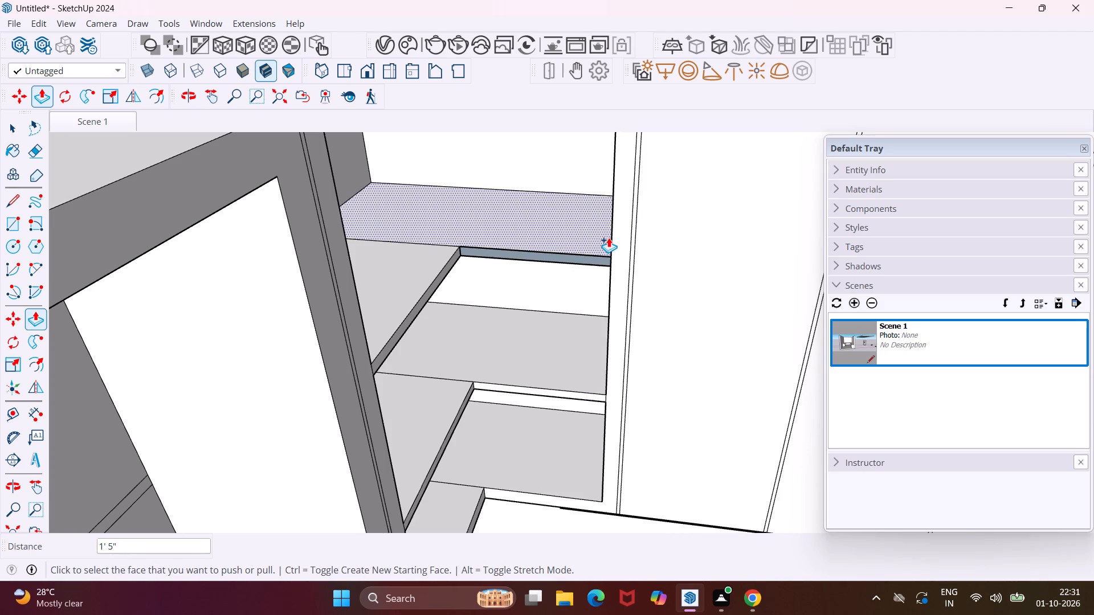
Extrude the shelf strip in the wide open upper cabinet beside the corner cabinet, opposite the sink, 1' 5" forward.
middle_click_drag(609, 237, 562, 170)
scroll(498, 251, "down", 1)
scroll(514, 239, "up", 14)
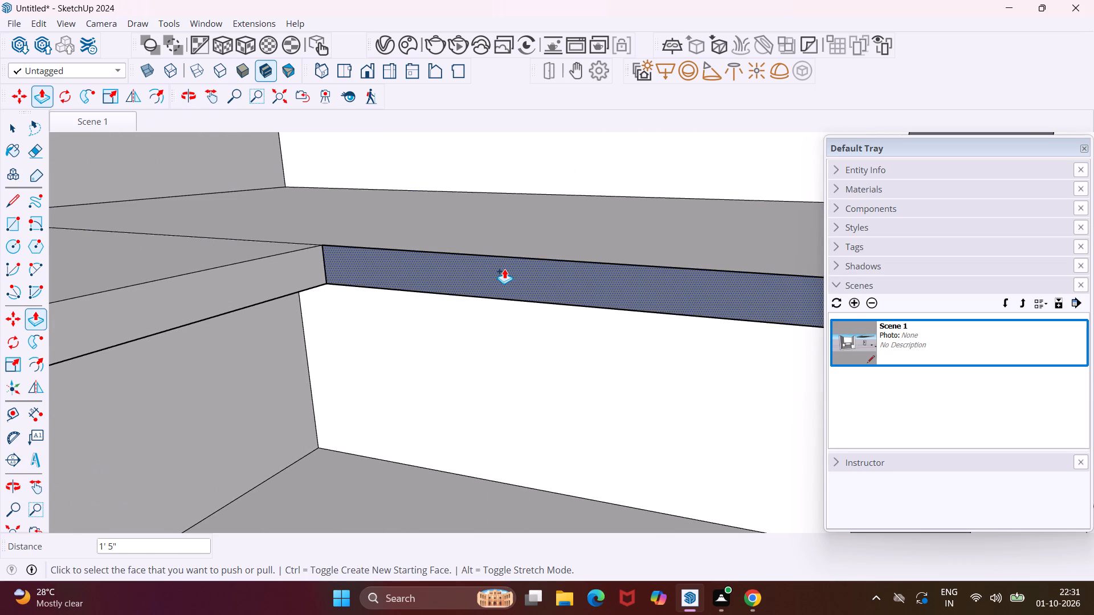
scroll(503, 271, "down", 10)
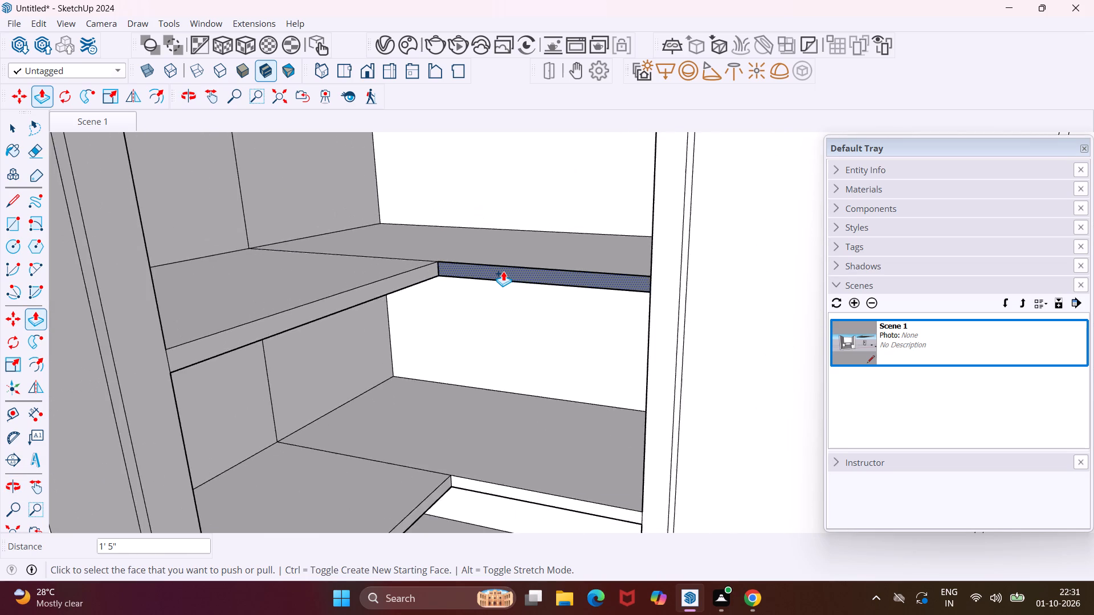
scroll(503, 271, "down", 12)
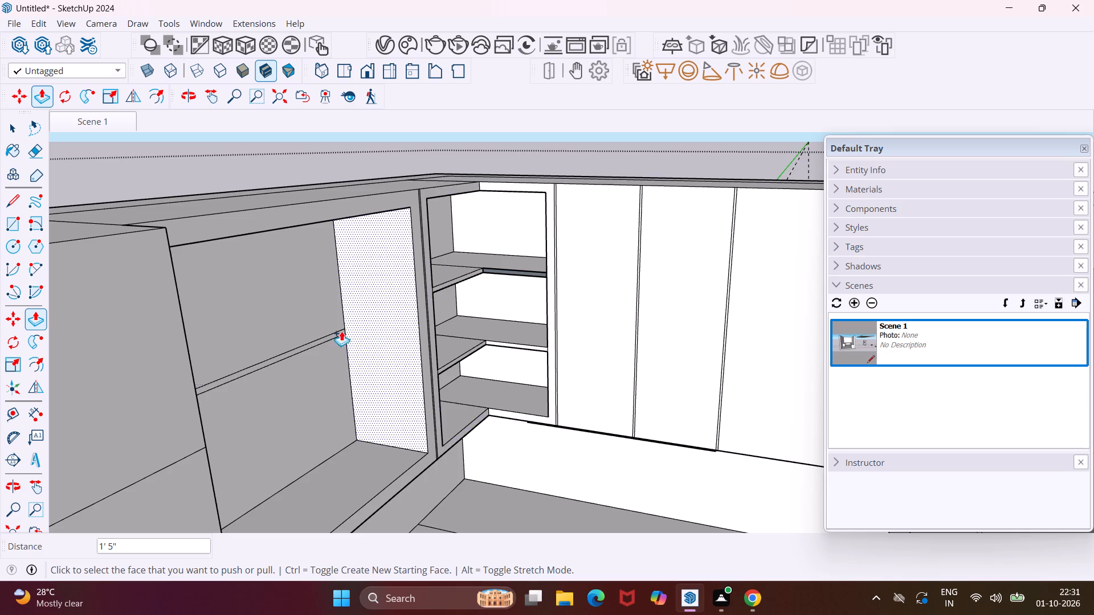
scroll(332, 333, "up", 7)
left_click(334, 337)
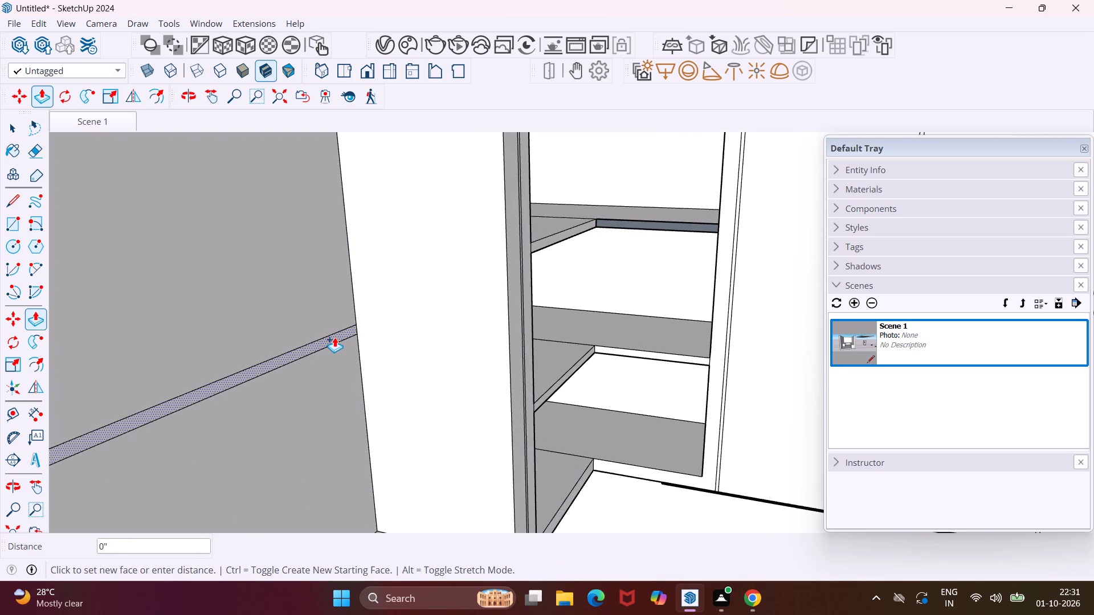
left_click(515, 327)
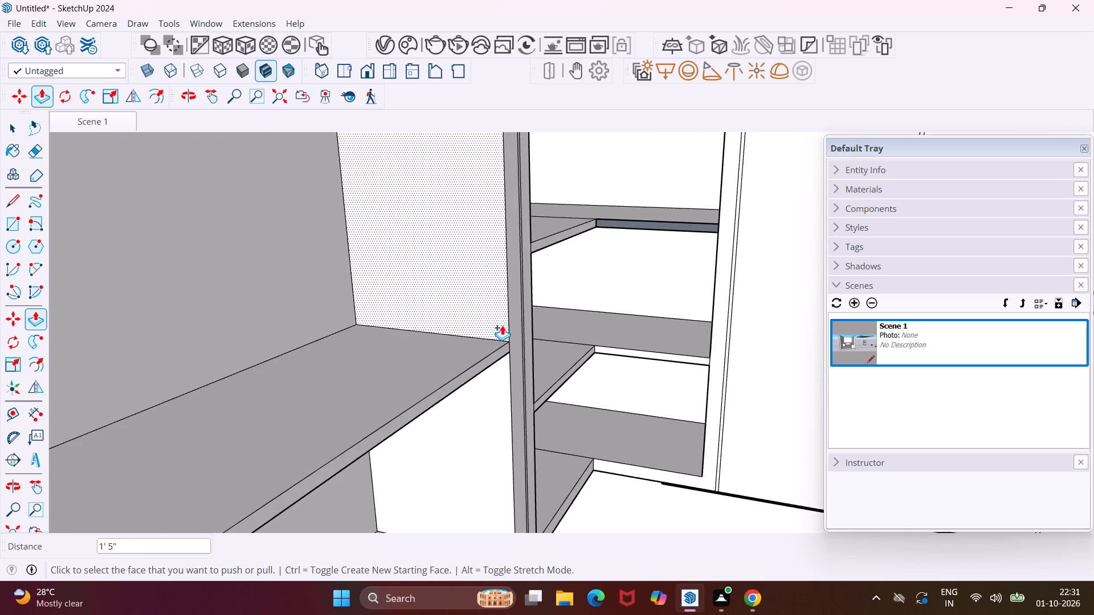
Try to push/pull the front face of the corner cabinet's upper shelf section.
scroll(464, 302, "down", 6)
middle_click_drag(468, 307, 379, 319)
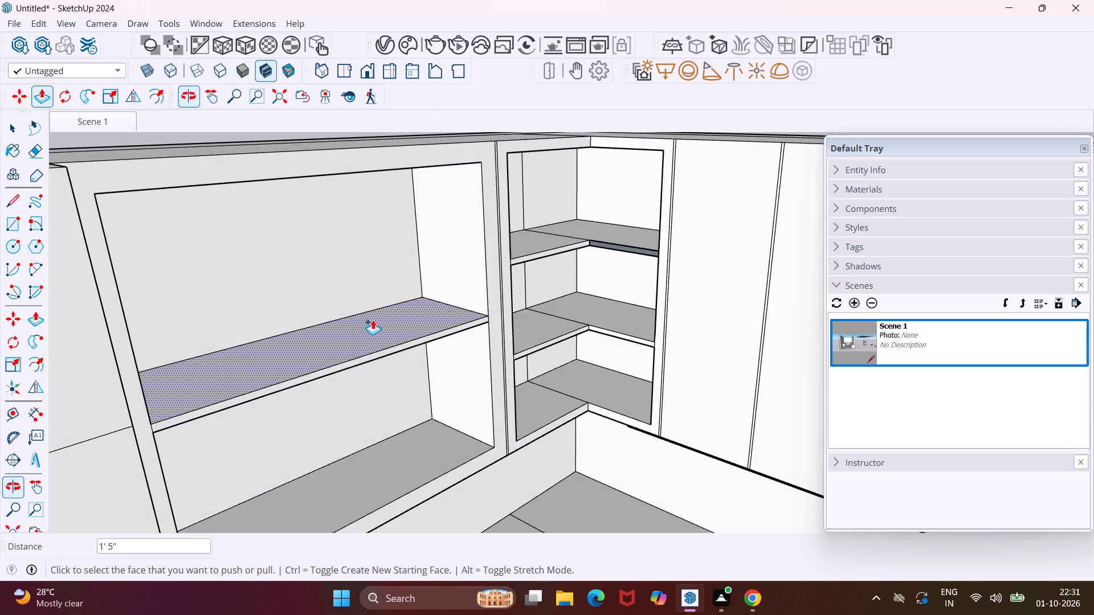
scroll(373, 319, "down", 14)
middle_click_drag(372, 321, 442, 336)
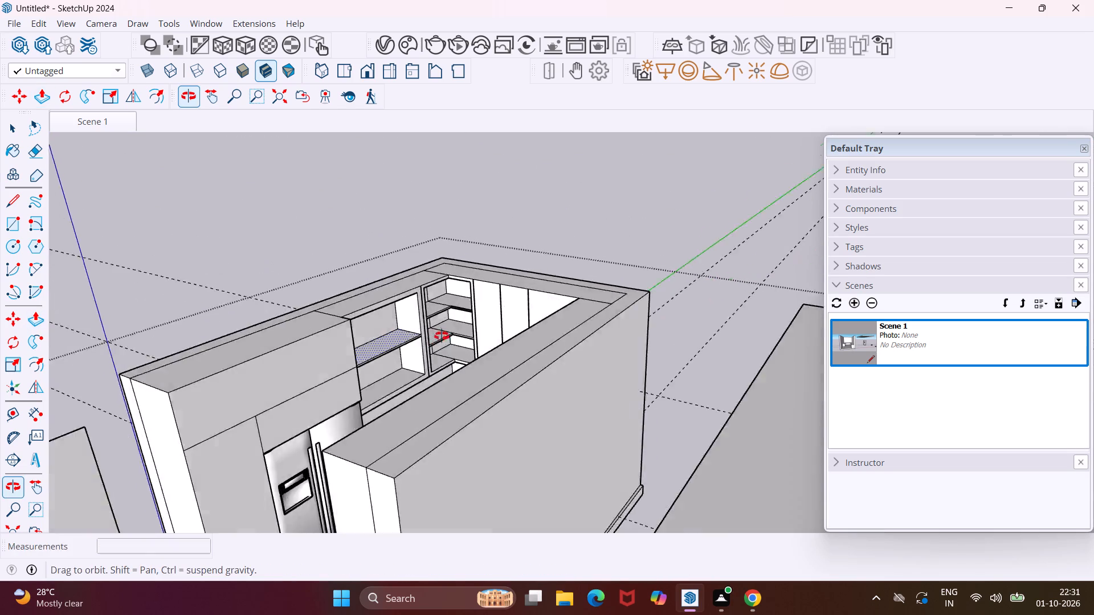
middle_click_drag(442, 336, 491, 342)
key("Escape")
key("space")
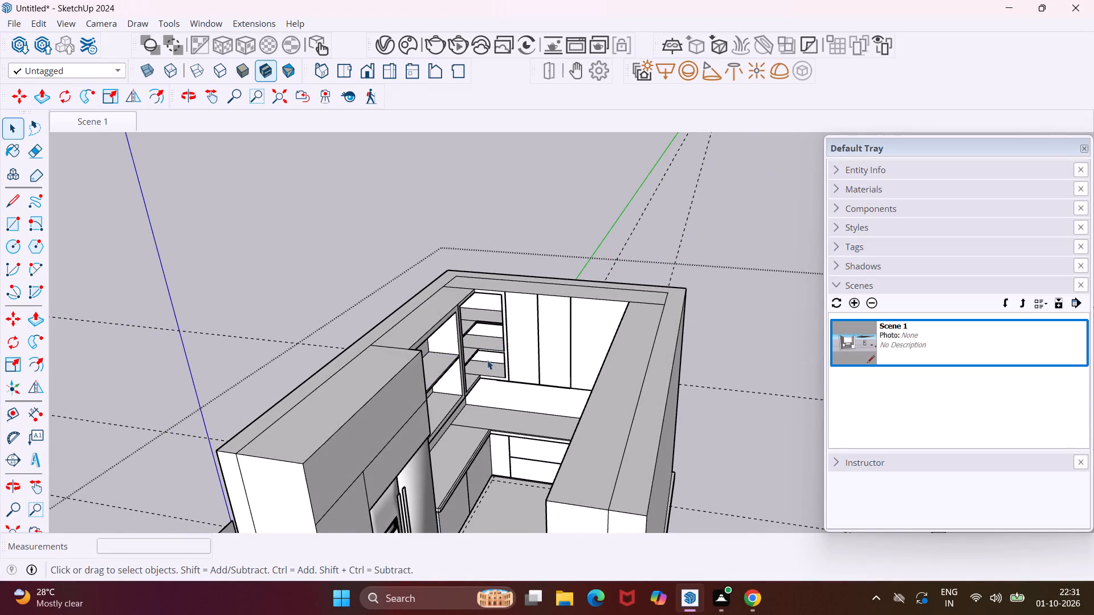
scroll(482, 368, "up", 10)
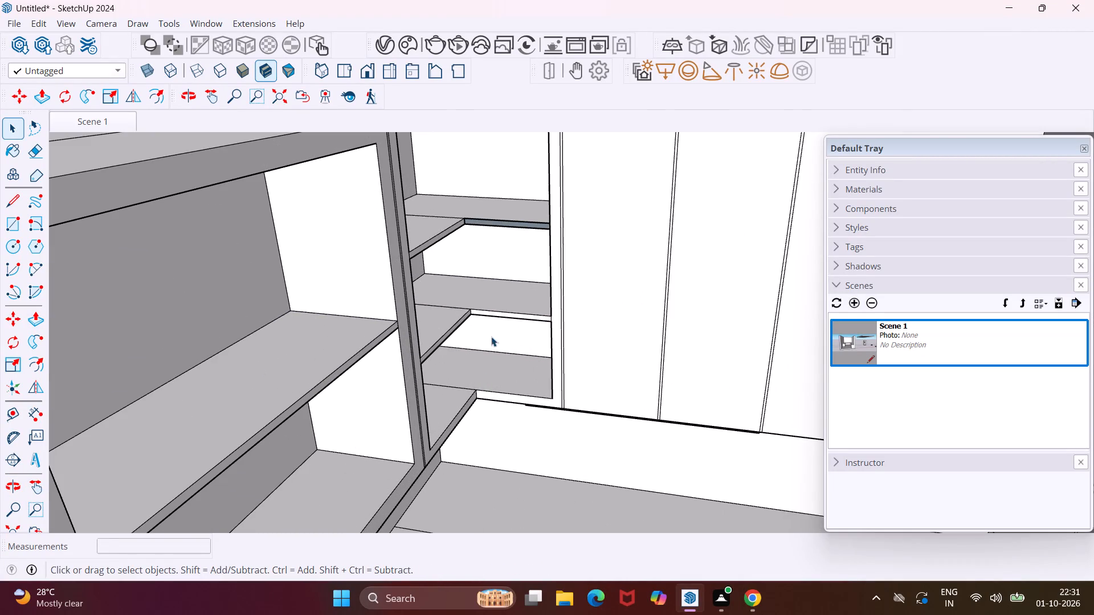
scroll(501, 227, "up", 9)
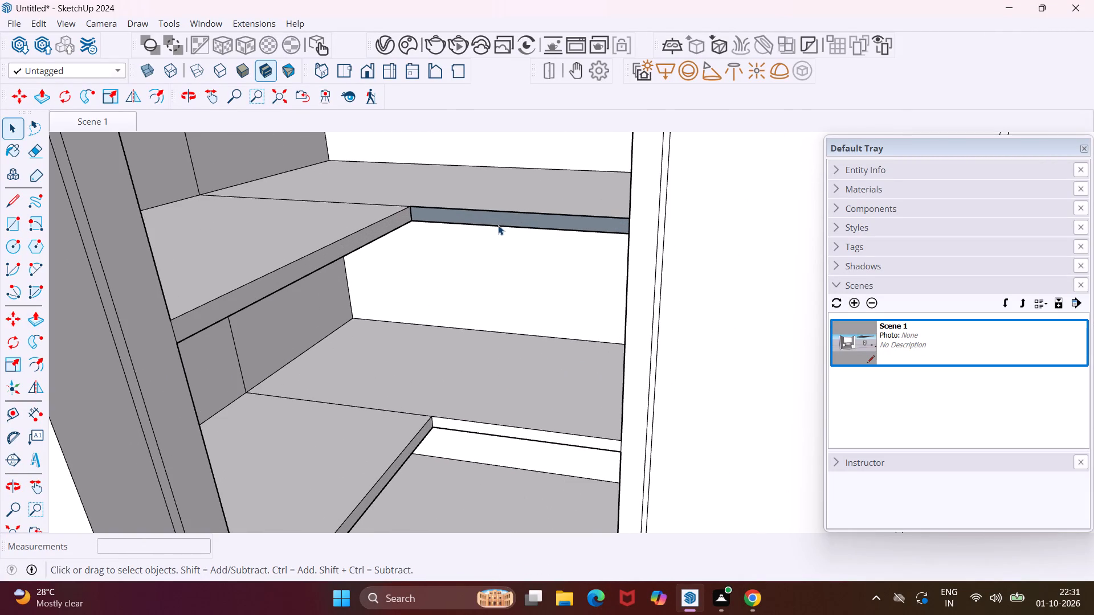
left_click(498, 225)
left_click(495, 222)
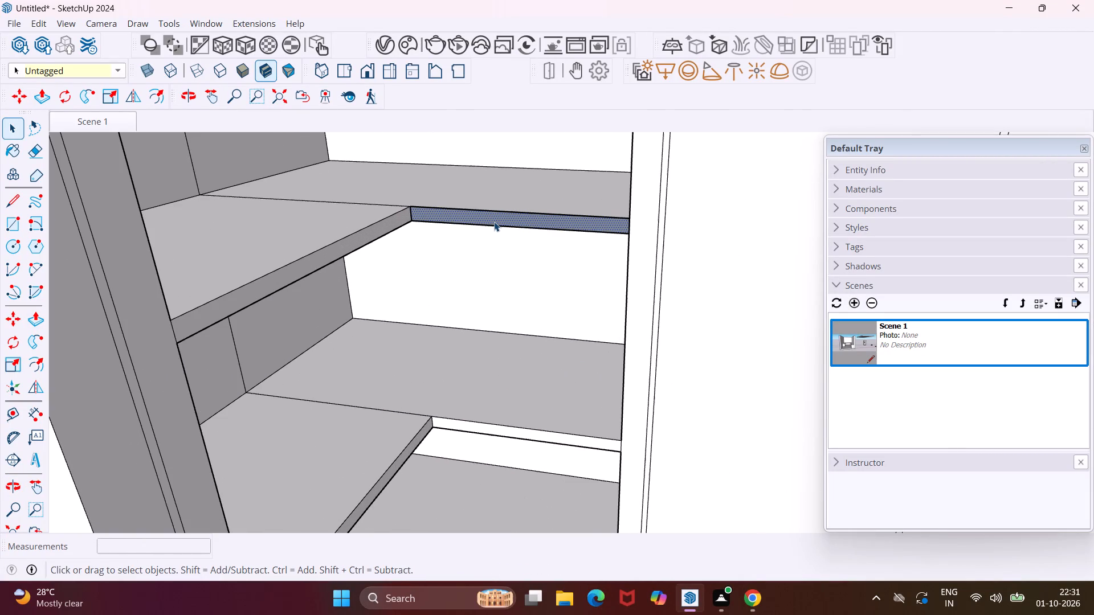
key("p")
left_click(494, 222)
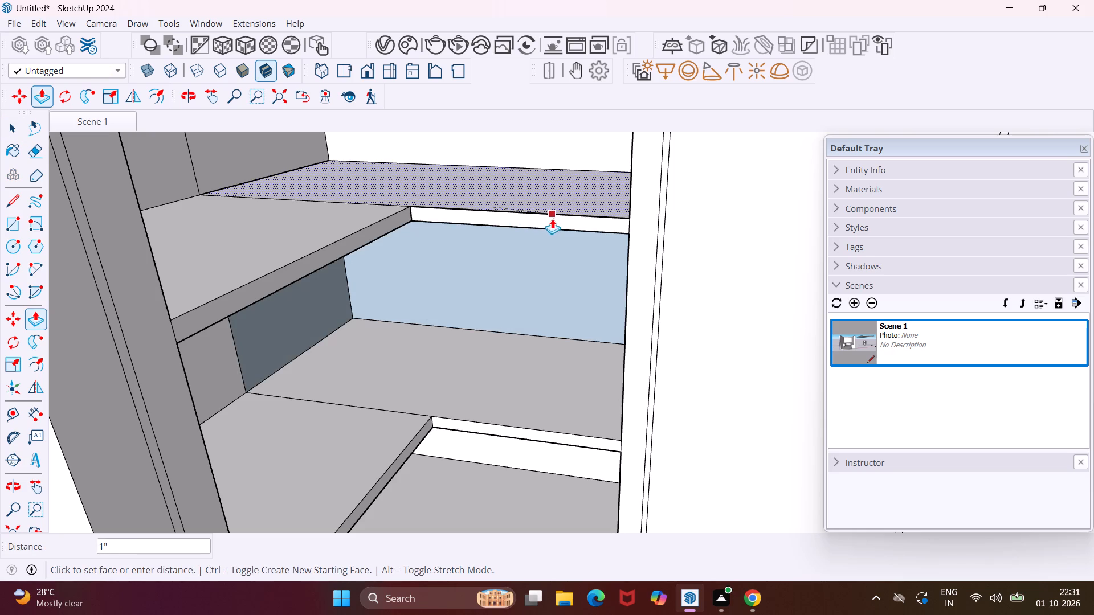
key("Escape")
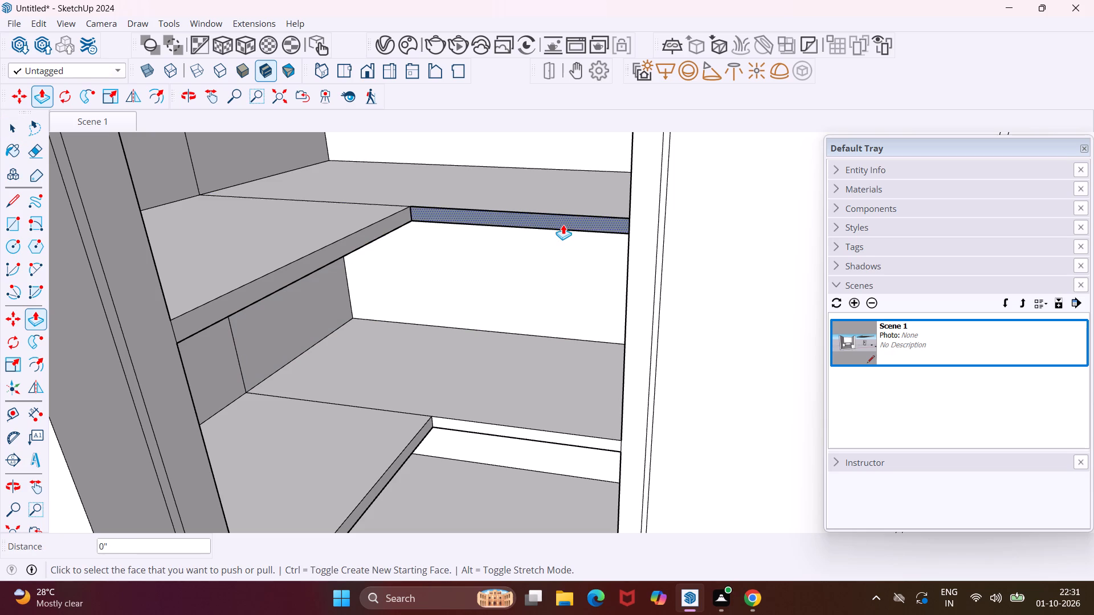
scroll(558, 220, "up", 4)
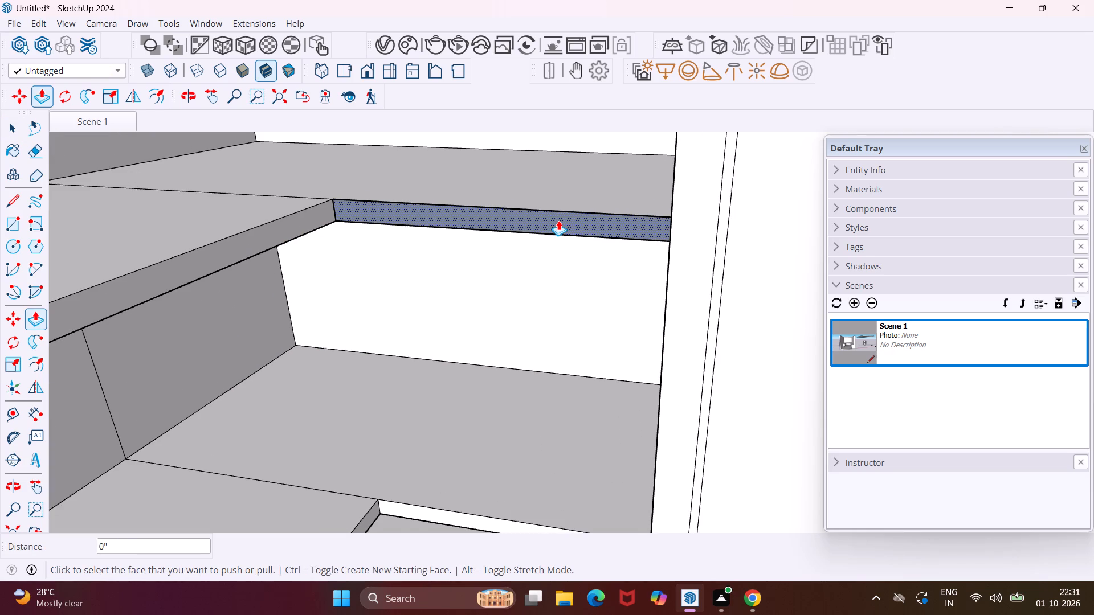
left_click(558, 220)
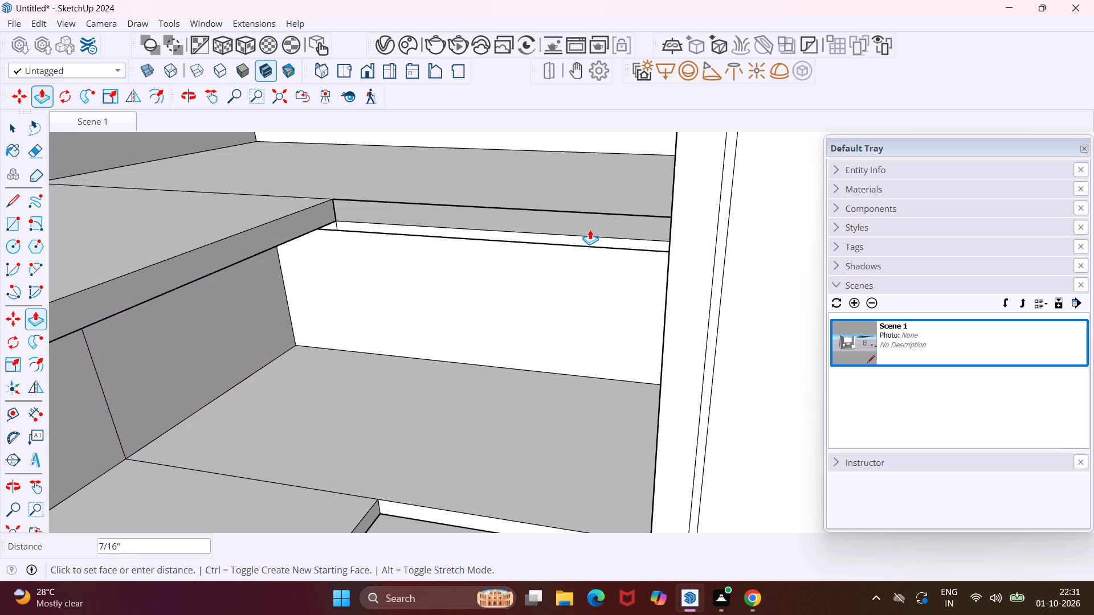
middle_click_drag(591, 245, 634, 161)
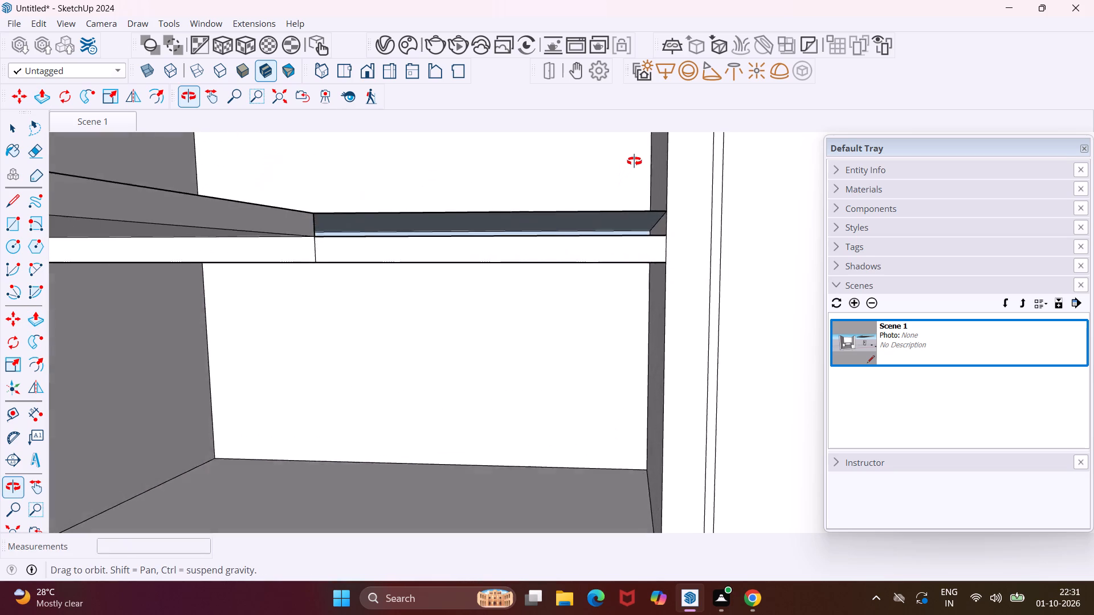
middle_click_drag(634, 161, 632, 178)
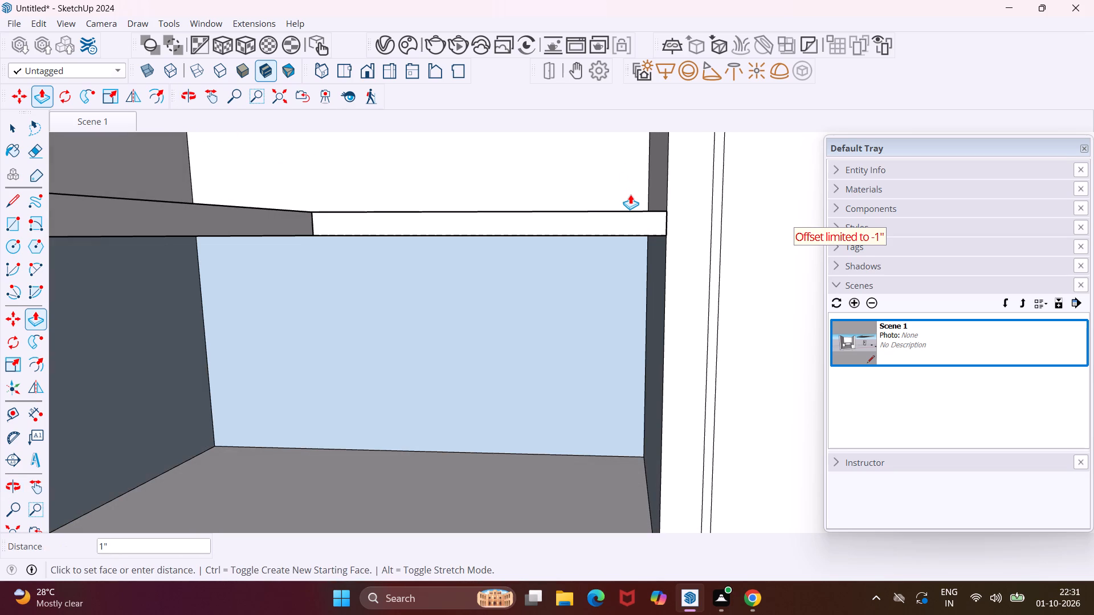
Undo the recent pulls of the corner cabinet's upper shelf section and the wide cabinet's middle shelf.
key("ctrl+z")
key("ctrl+z")
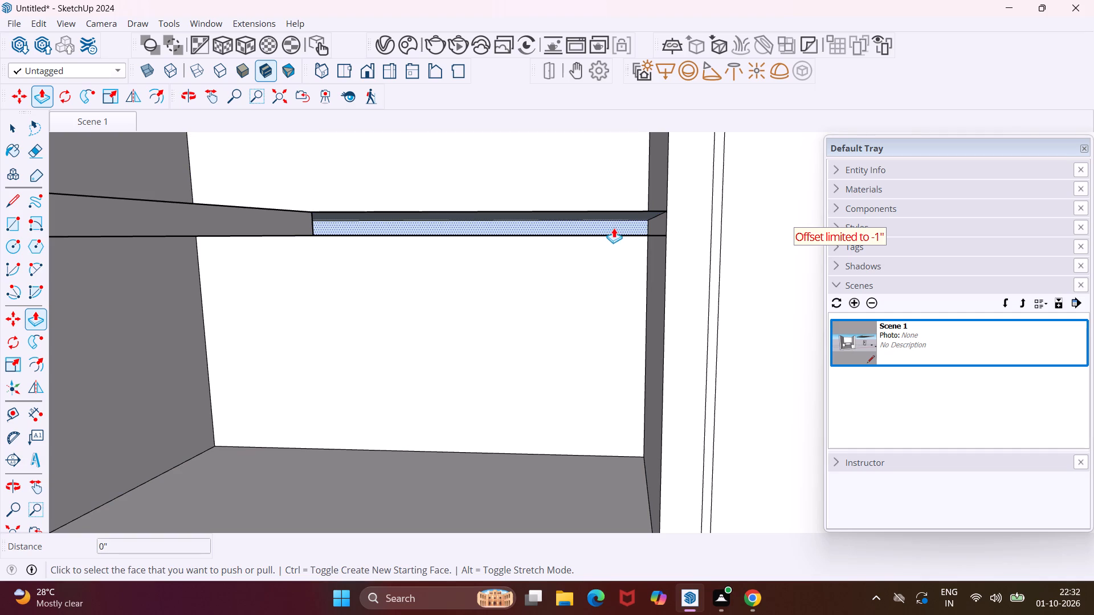
key("ctrl+z")
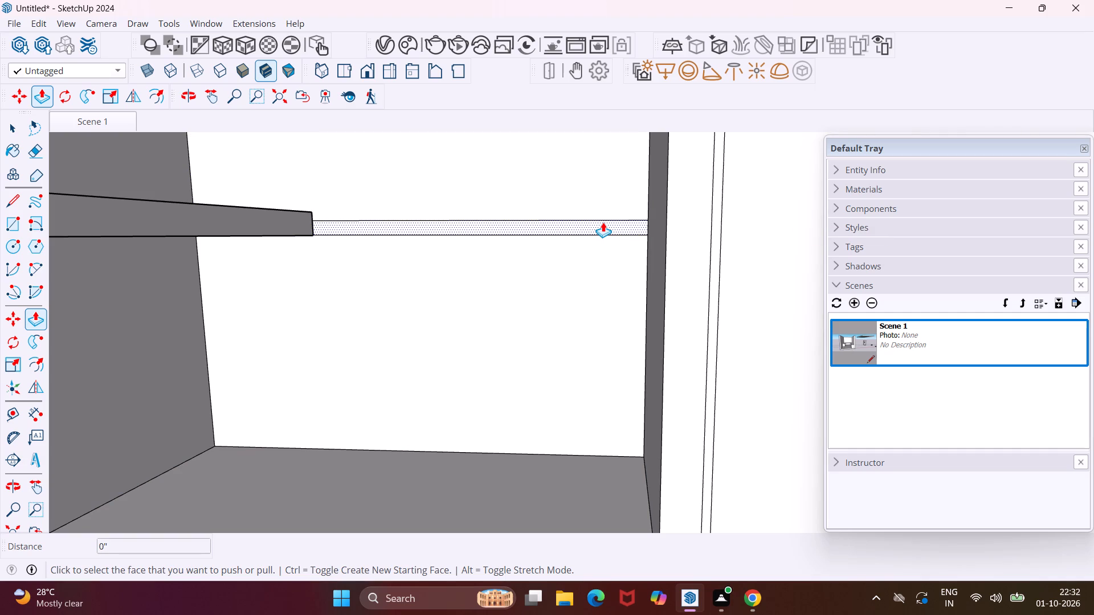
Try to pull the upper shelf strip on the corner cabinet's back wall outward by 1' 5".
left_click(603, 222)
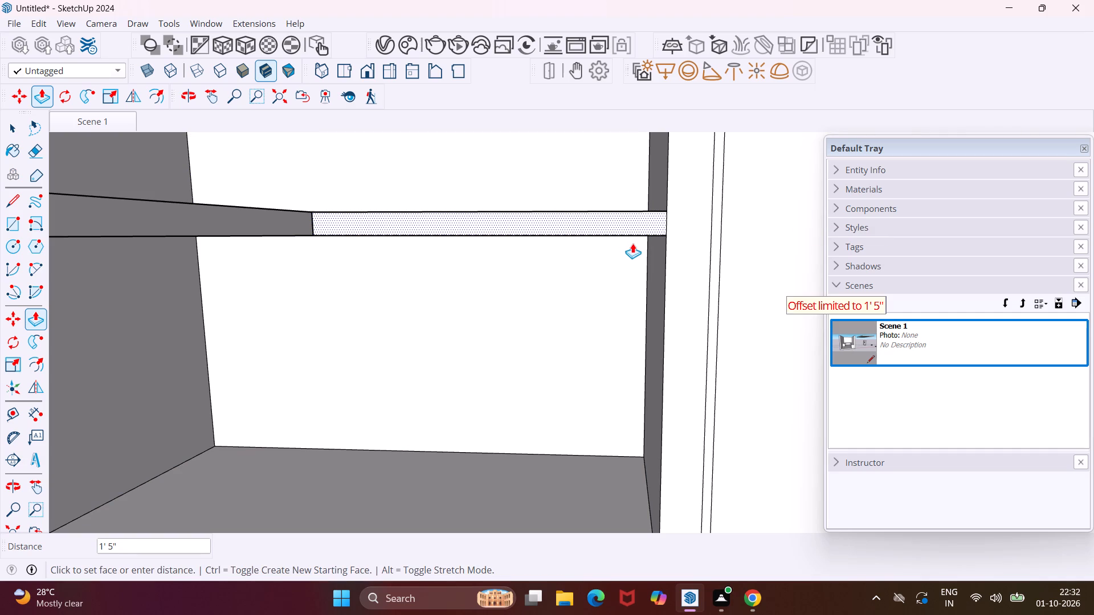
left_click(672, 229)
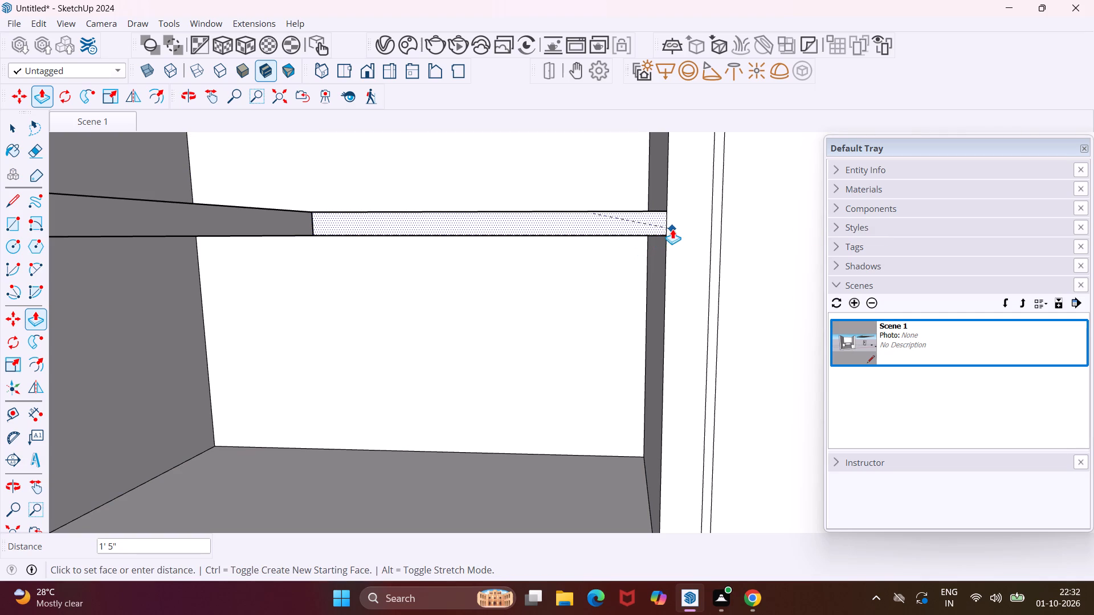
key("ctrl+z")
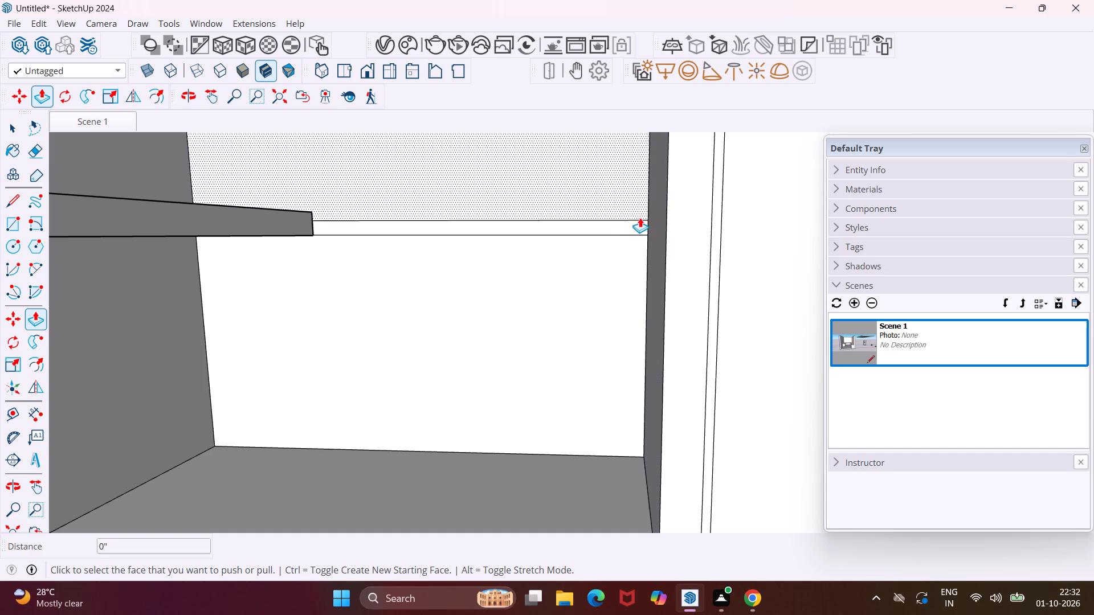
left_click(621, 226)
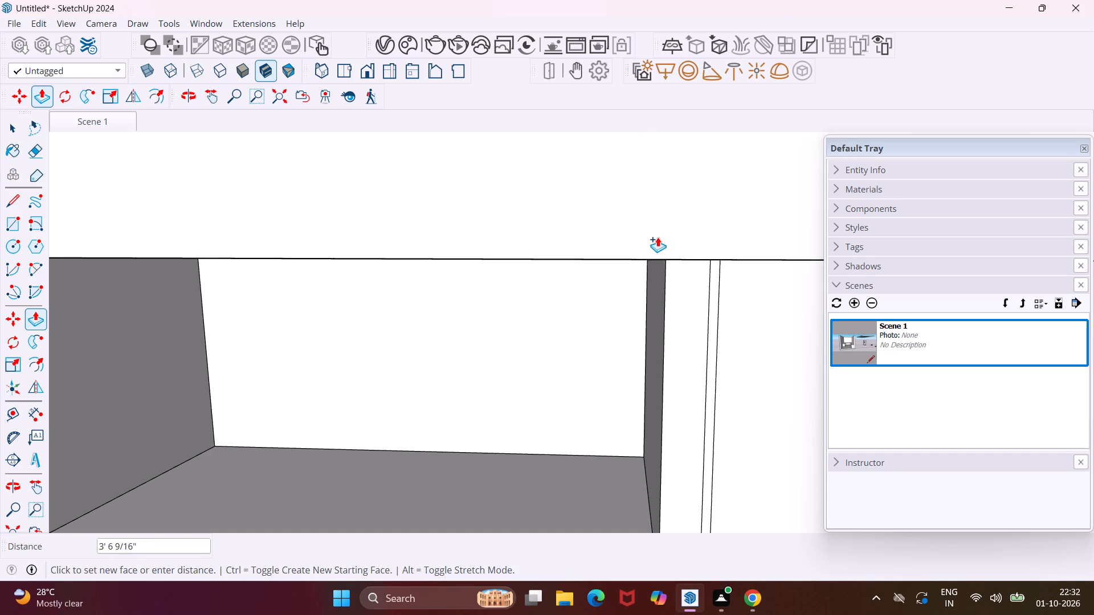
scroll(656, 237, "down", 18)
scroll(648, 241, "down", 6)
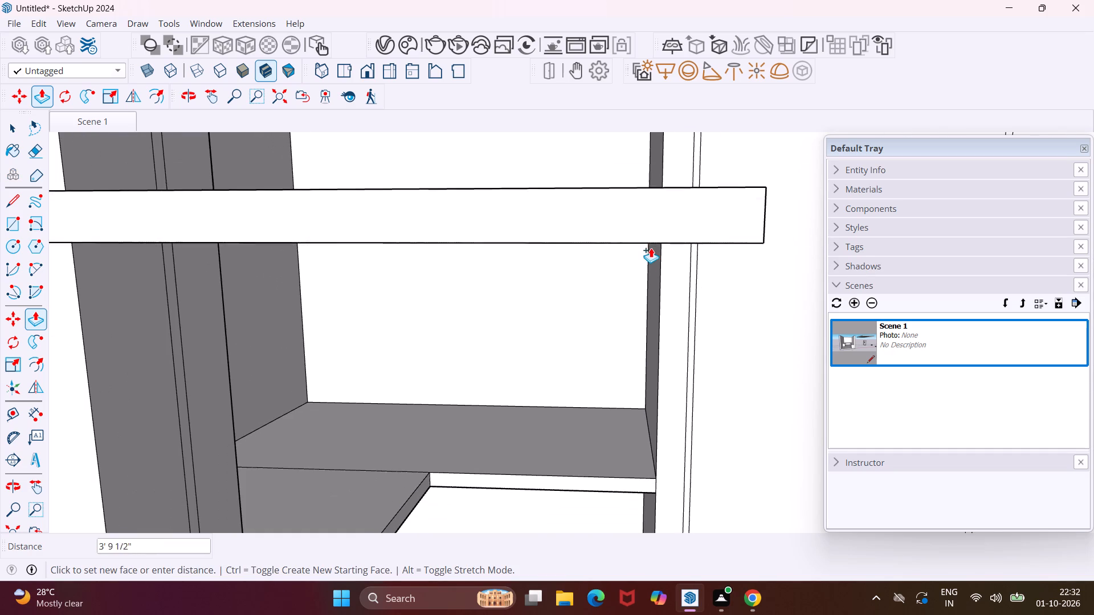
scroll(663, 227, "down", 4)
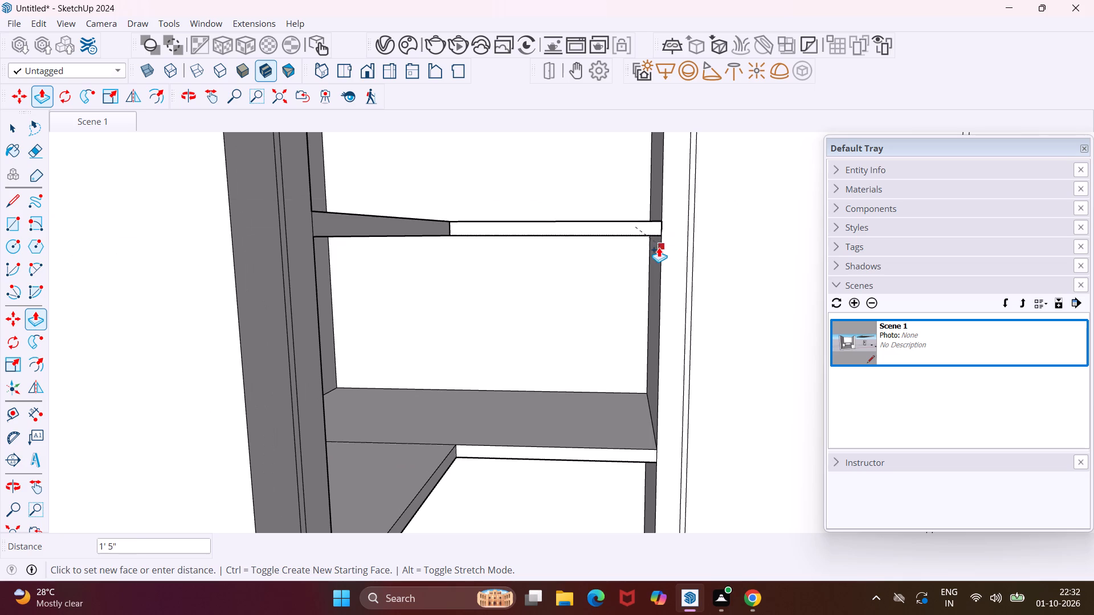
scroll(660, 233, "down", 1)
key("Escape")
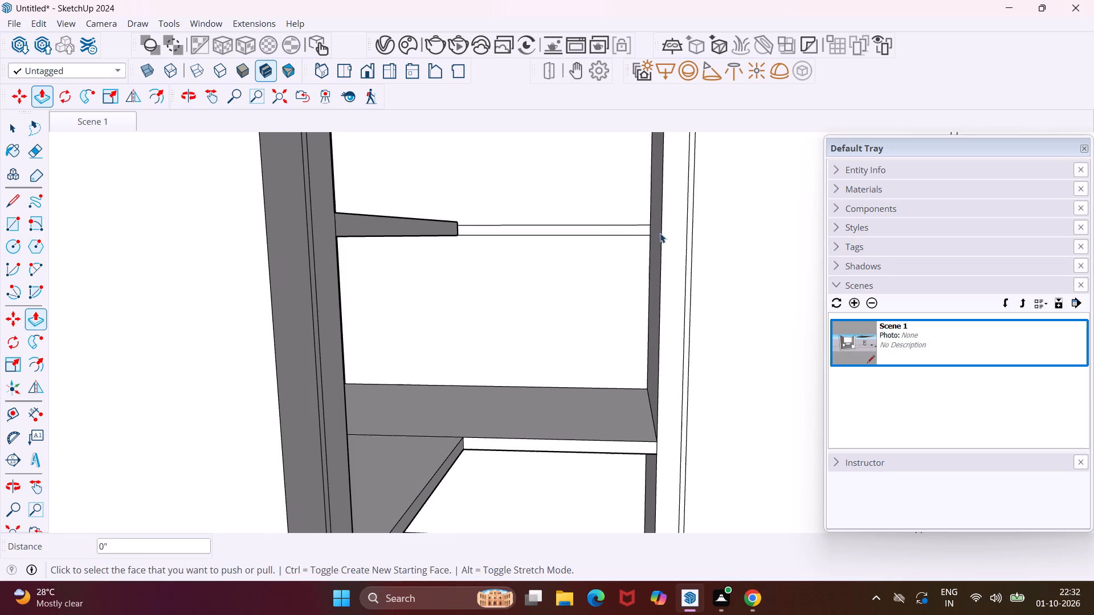
Push/pull the upper shelf strip on the corner cabinet's adjoining wall outward by 1' 5", level with the existing shelf's end.
key("space")
middle_click_drag(586, 218, 481, 268)
scroll(374, 217, "up", 2)
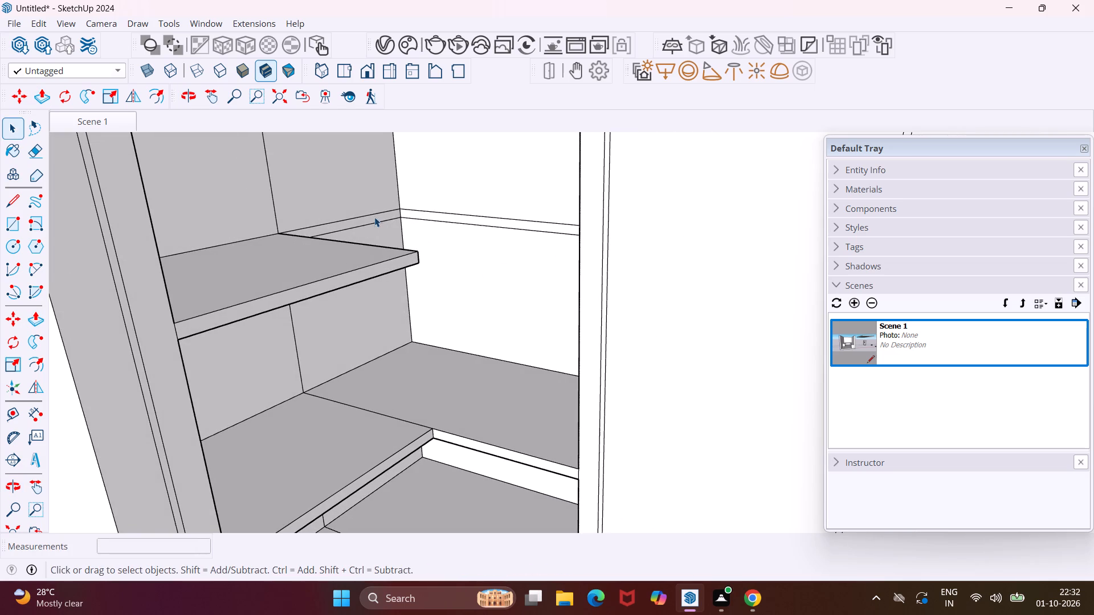
scroll(374, 217, "up", 2)
left_click(353, 223)
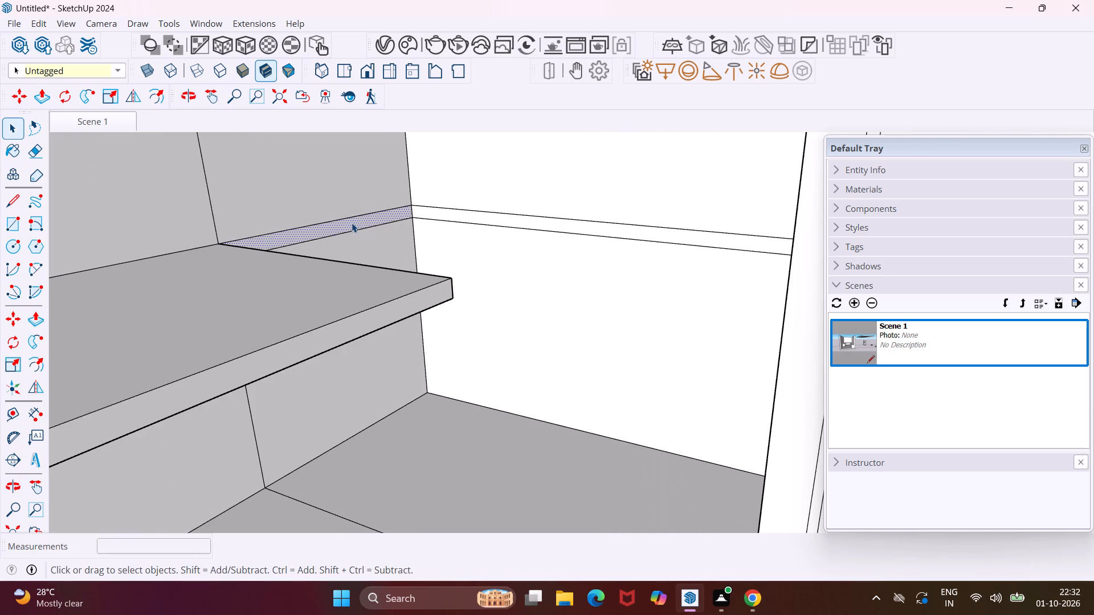
key("p")
left_click(352, 223)
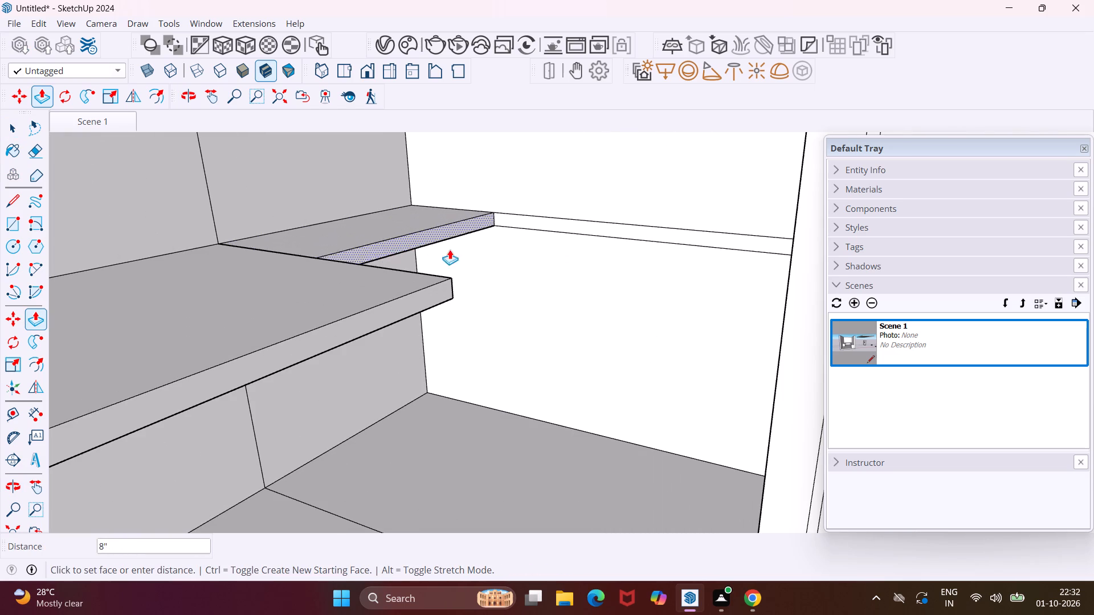
left_click(634, 300)
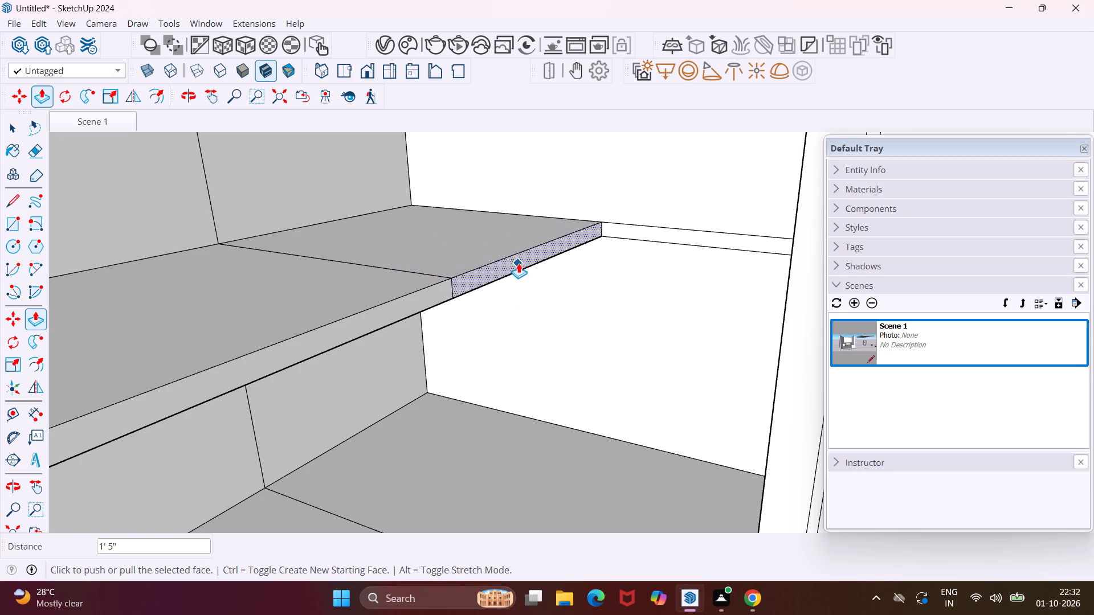
Extend the new upper shelf section's end face about 1' 3 3/16" to the corner cabinet's far side panel.
key("Escape")
key("space")
left_click(519, 263)
key("p")
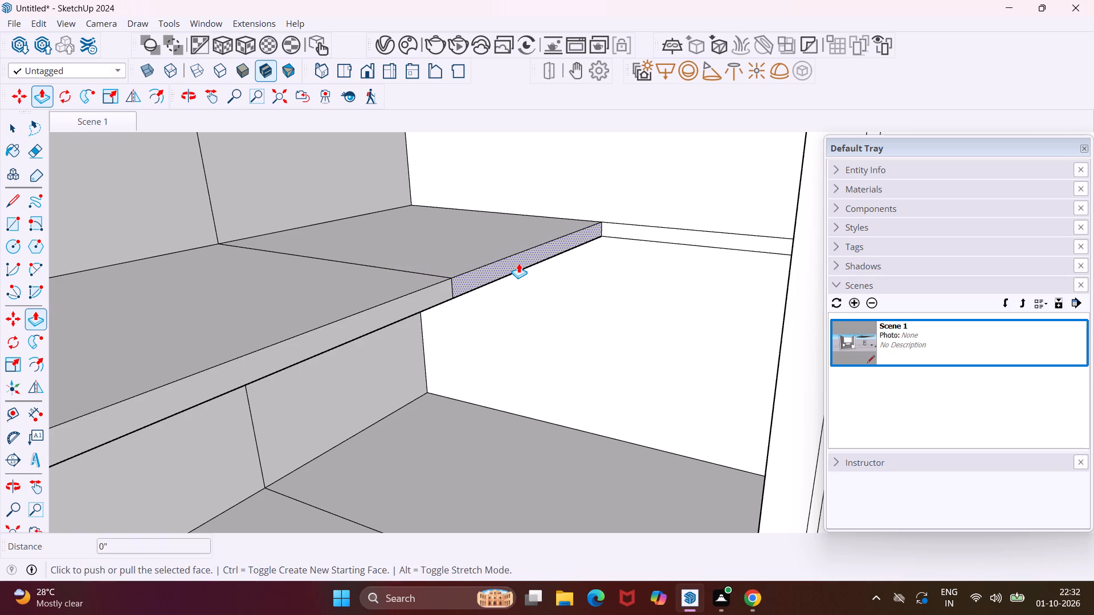
left_click(519, 263)
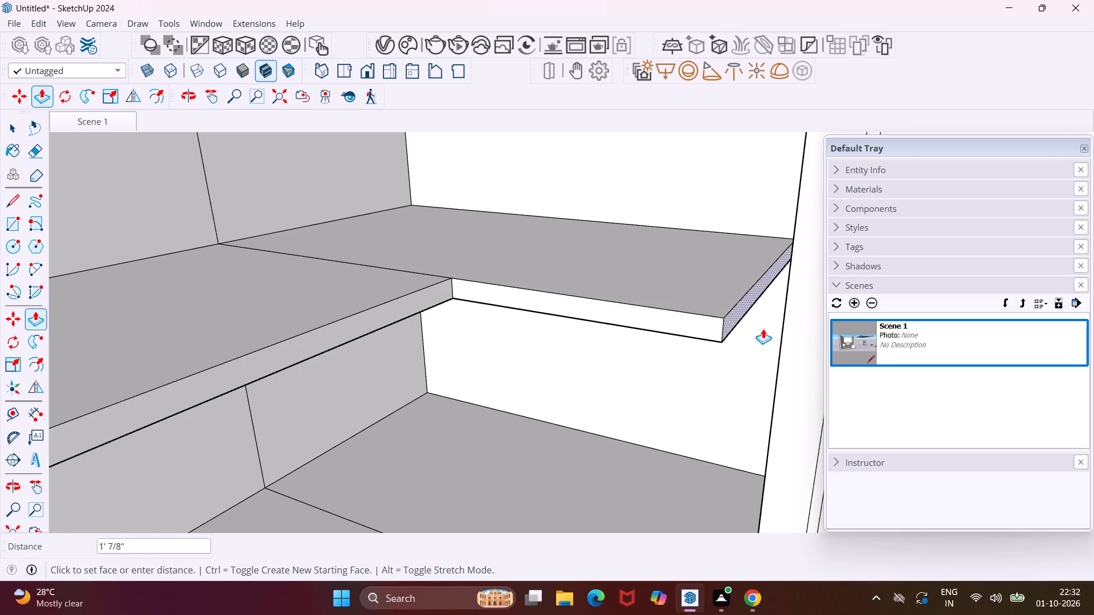
left_click(786, 334)
key("Escape")
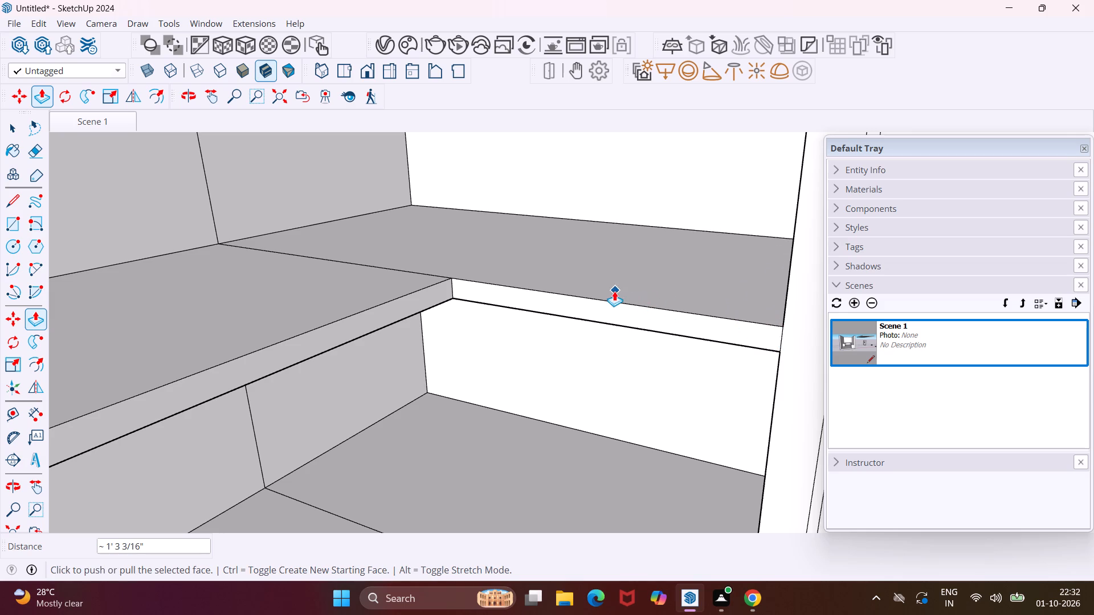
key("space")
Push/pull the middle shelf strip on the wide open cabinet's back wall outward by 1' 5", level with the cabinet front.
scroll(559, 281, "down", 10)
middle_click_drag(454, 284, 465, 284)
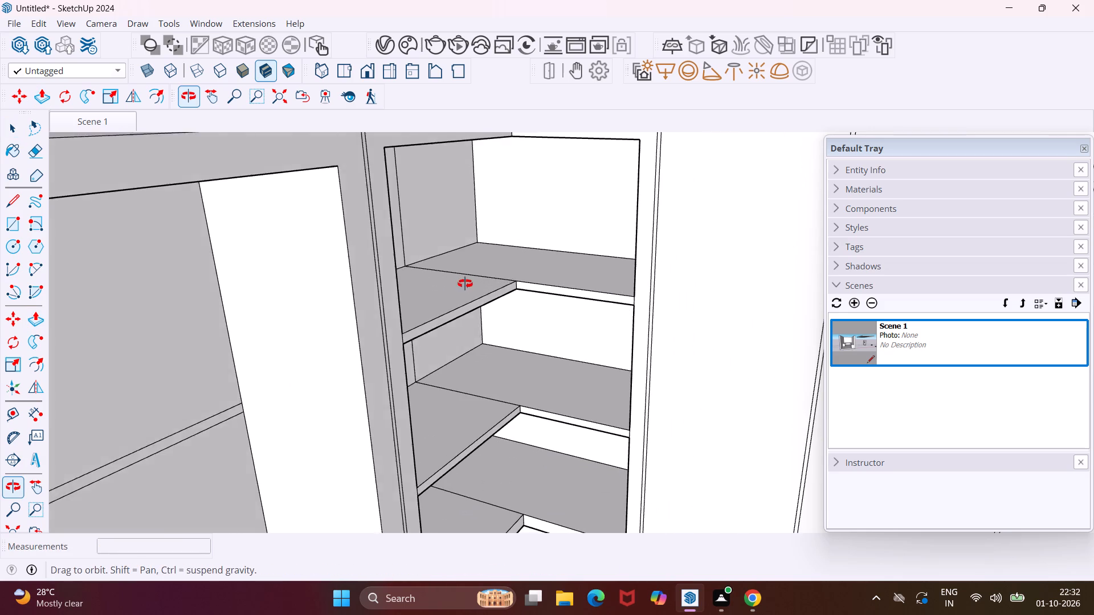
middle_click_drag(465, 284, 496, 284)
scroll(508, 281, "down", 9)
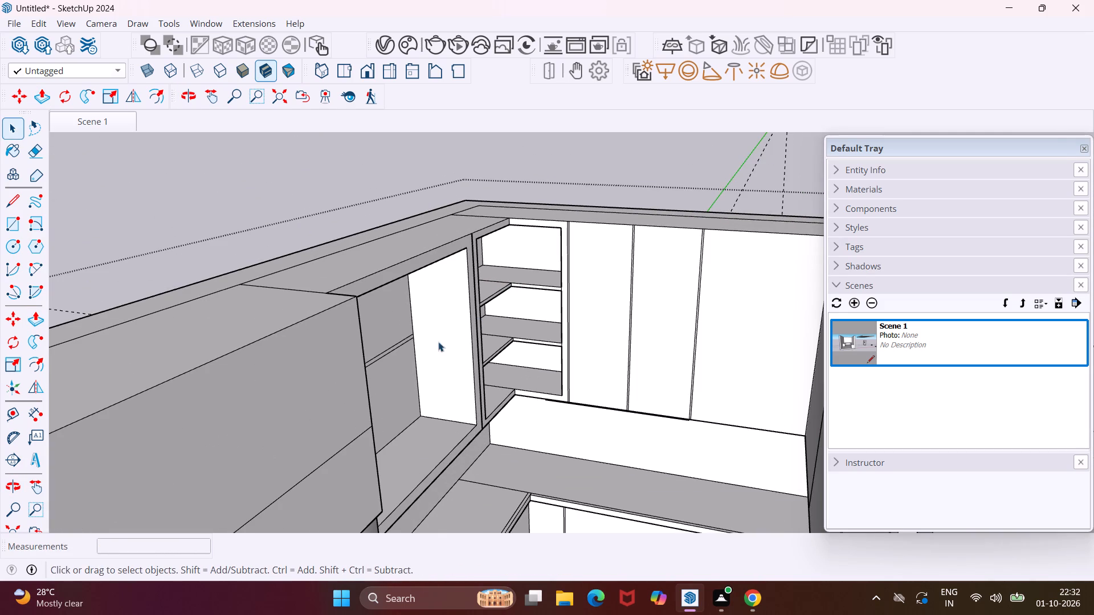
scroll(389, 353, "up", 5)
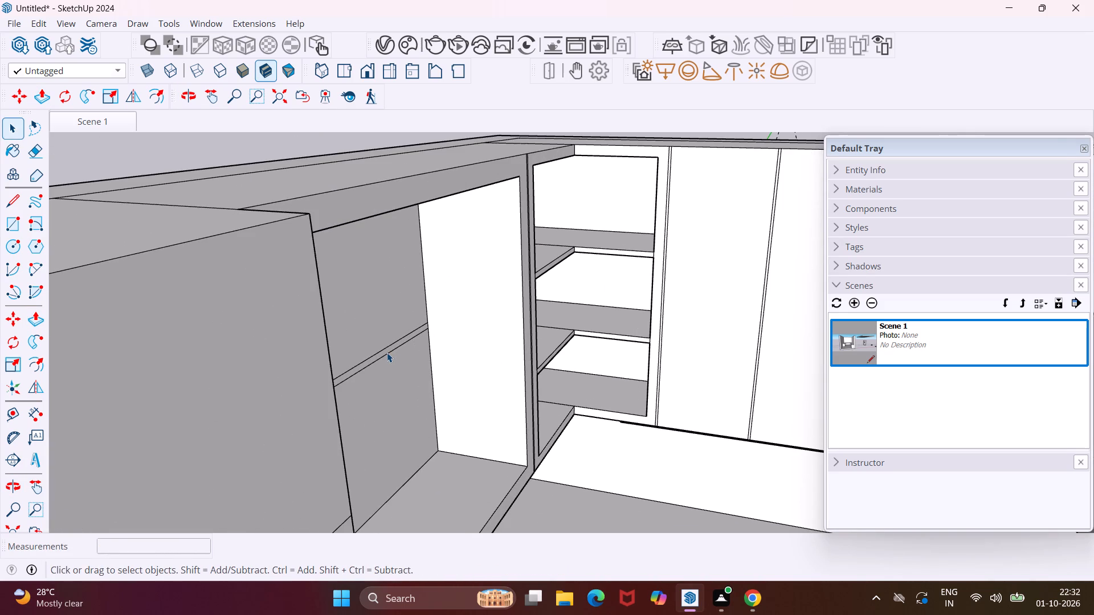
left_click(387, 352)
scroll(385, 352, "up", 9)
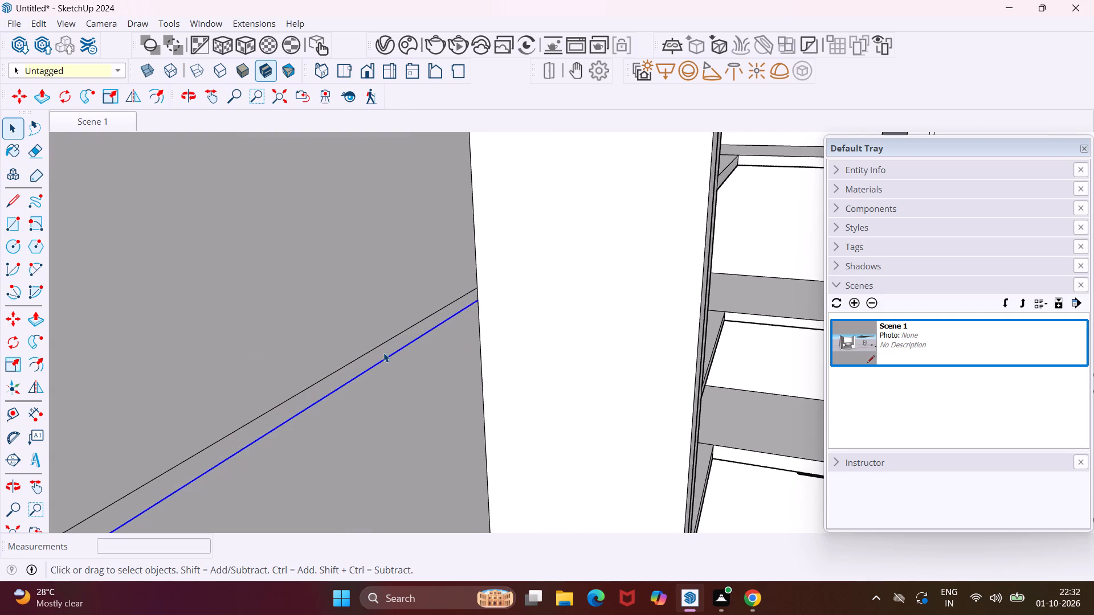
left_click(383, 352)
key("p")
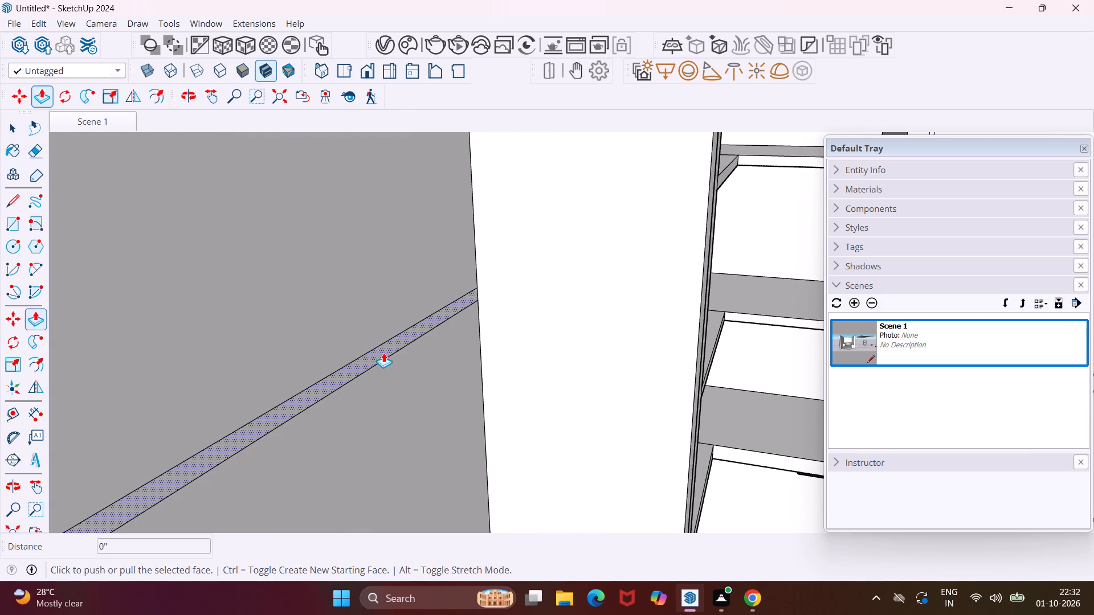
left_click(383, 352)
scroll(458, 353, "down", 5)
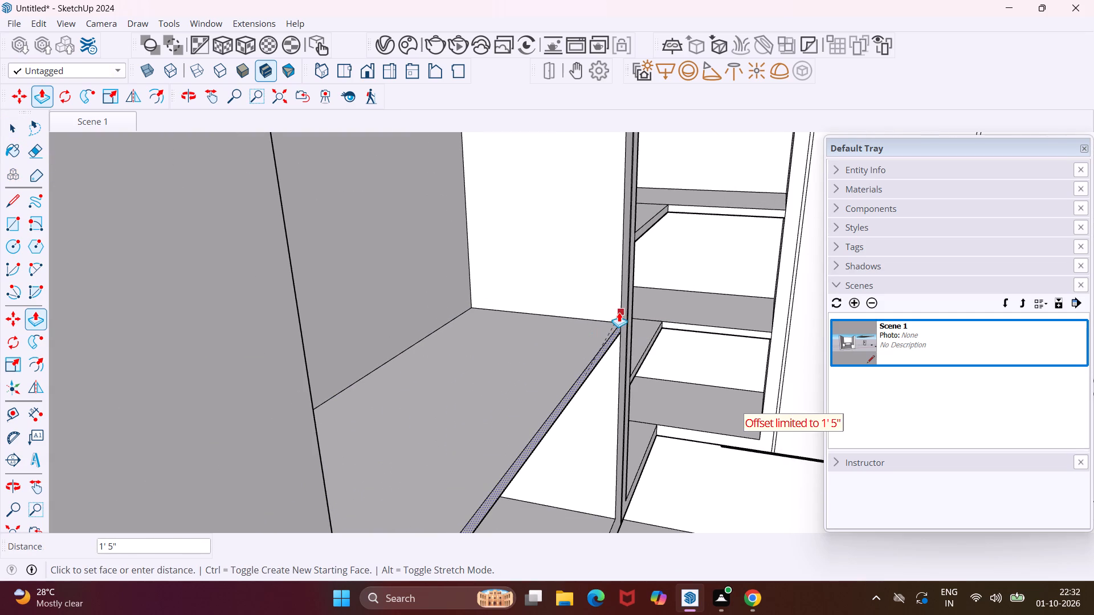
left_click(619, 312)
middle_click_drag(605, 313, 534, 312)
key("Escape")
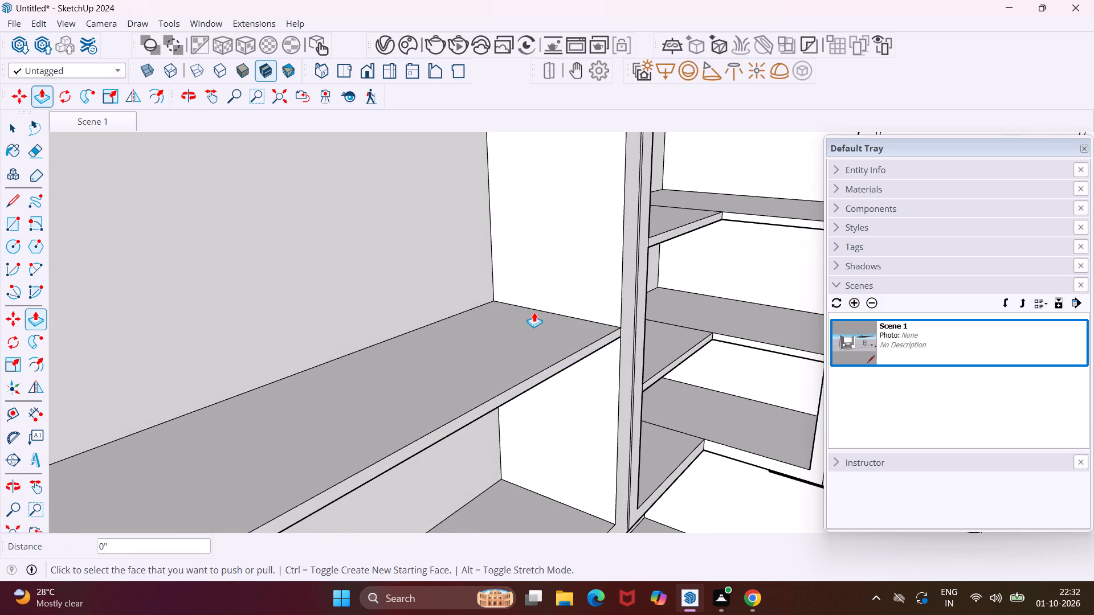
key("space")
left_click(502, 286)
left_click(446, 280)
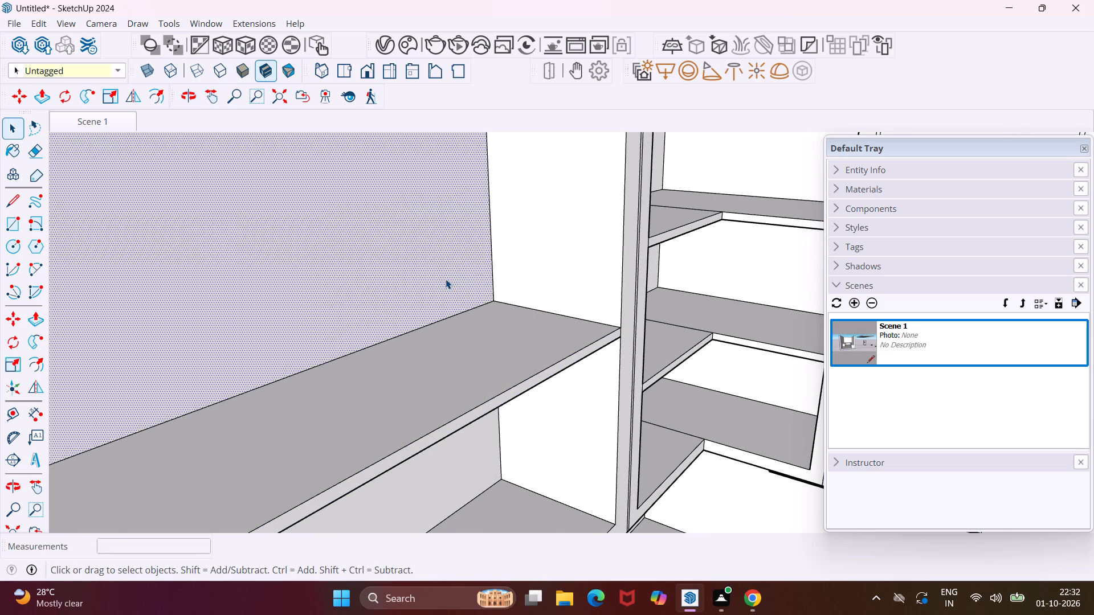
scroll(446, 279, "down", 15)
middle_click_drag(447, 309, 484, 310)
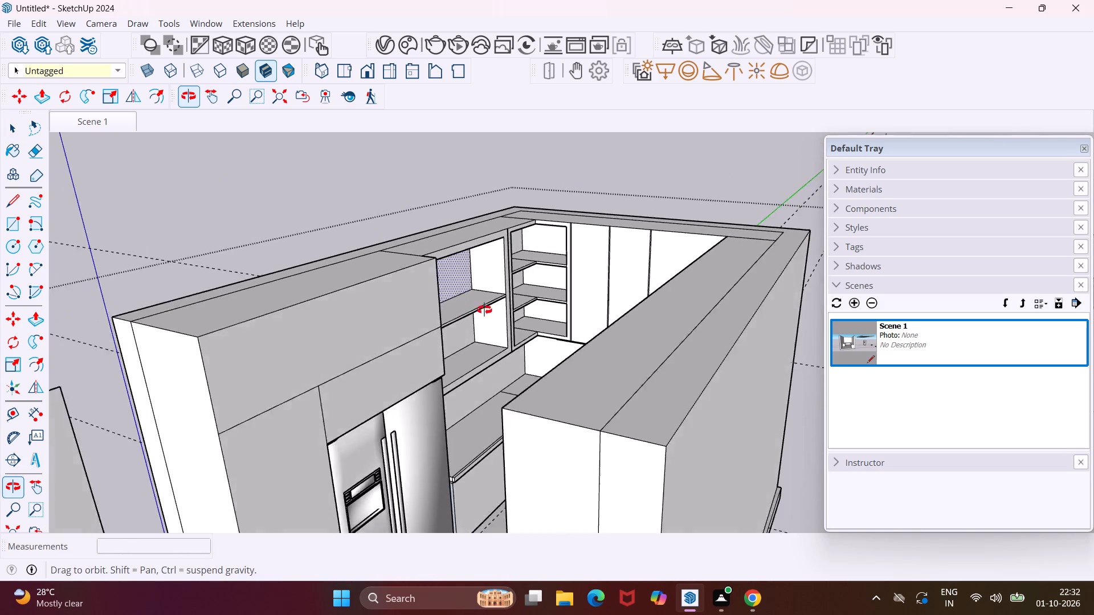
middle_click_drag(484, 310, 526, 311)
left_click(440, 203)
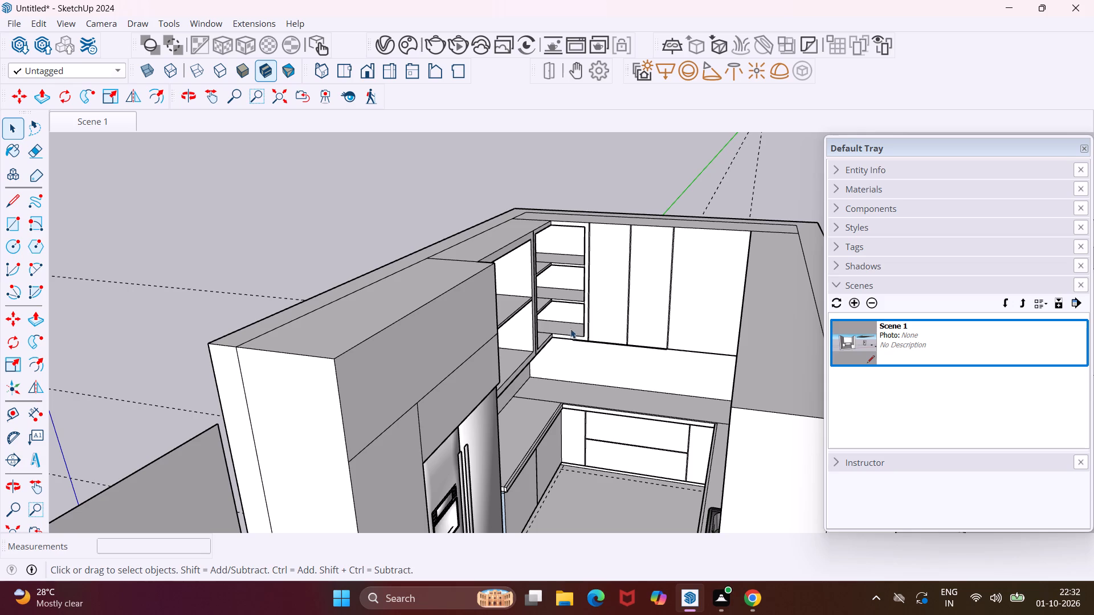
Explode the group that holds the kitchen, the detached slab and the loose accessory models.
scroll(565, 295, "up", 4)
middle_click_drag(565, 295, 623, 282)
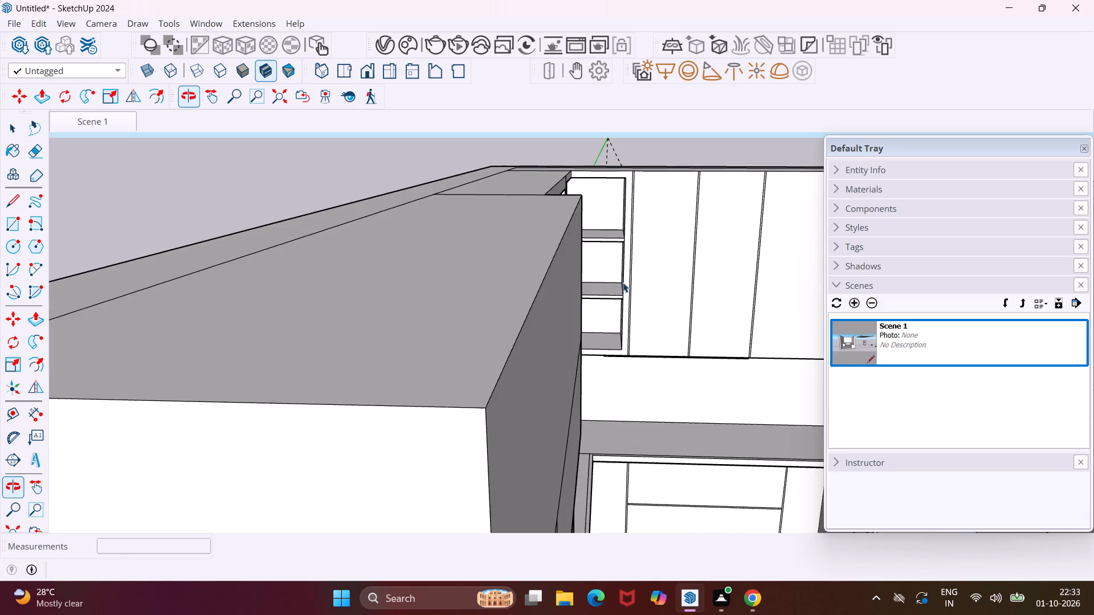
scroll(597, 281, "down", 9)
scroll(631, 362, "down", 5)
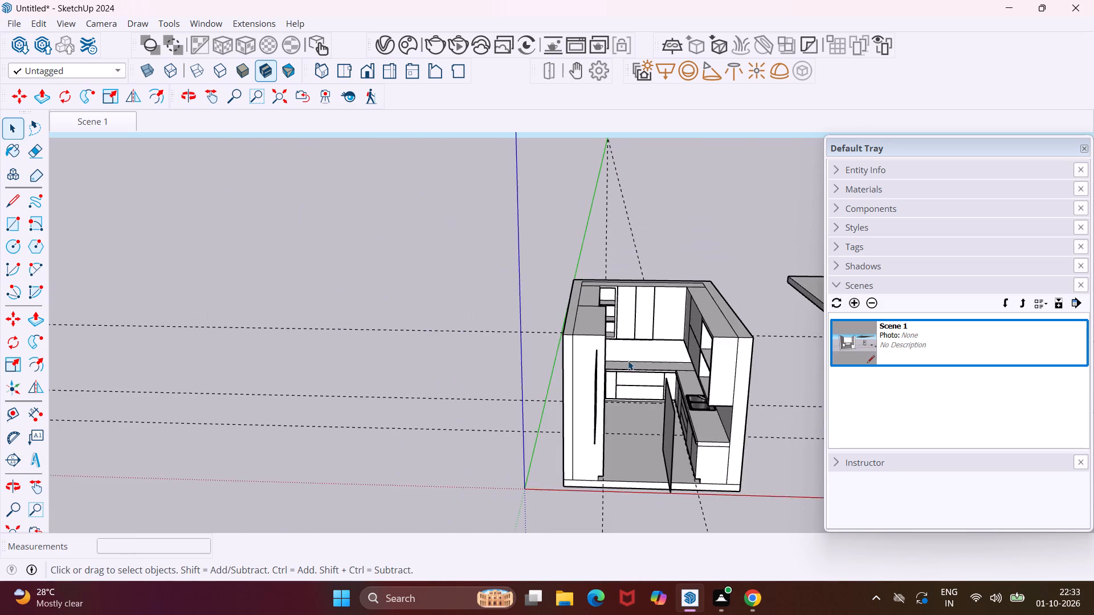
scroll(618, 354, "down", 13)
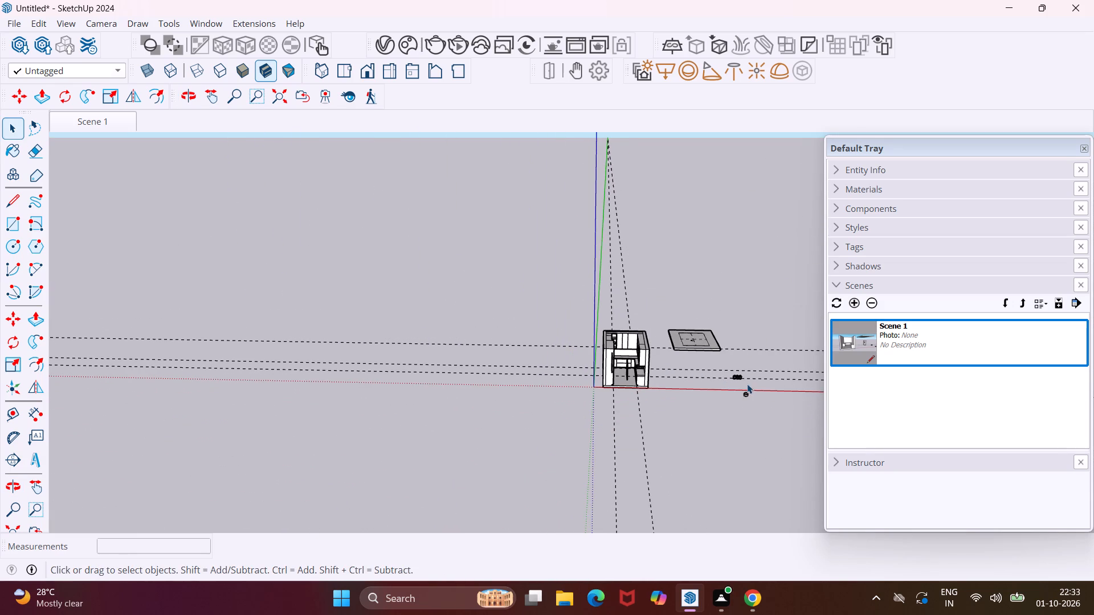
scroll(747, 380, "up", 15)
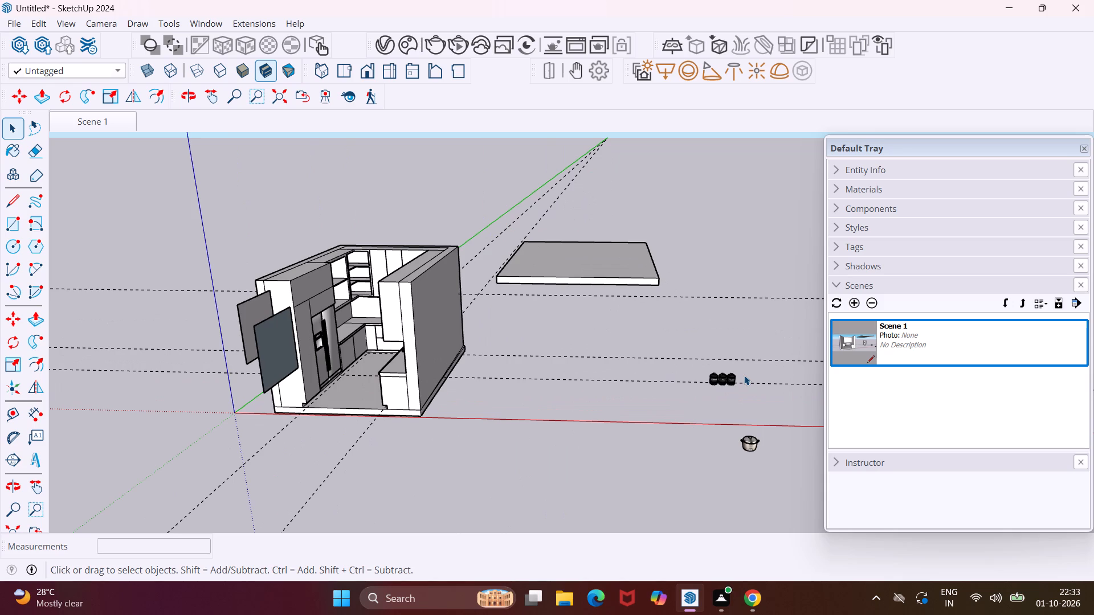
left_click(752, 446)
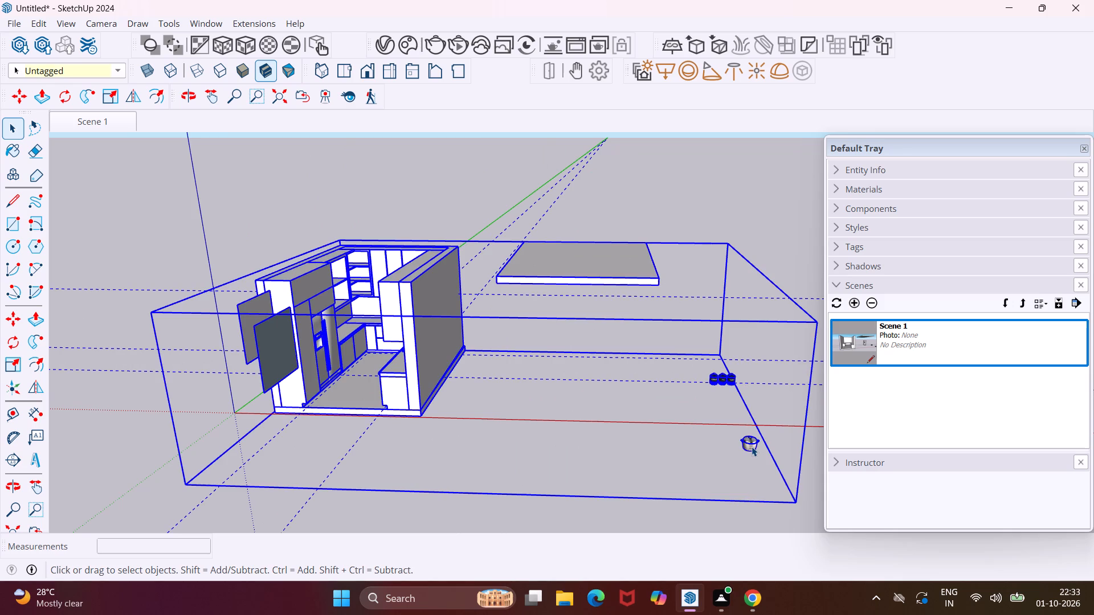
left_click(751, 446)
right_click(684, 301)
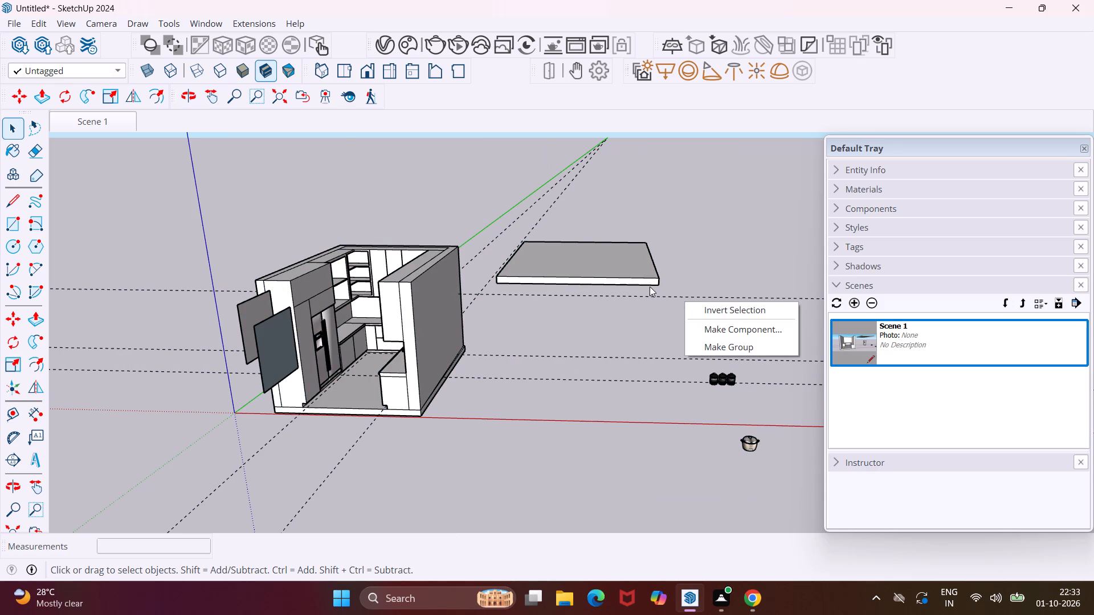
left_click(645, 283)
right_click(645, 283)
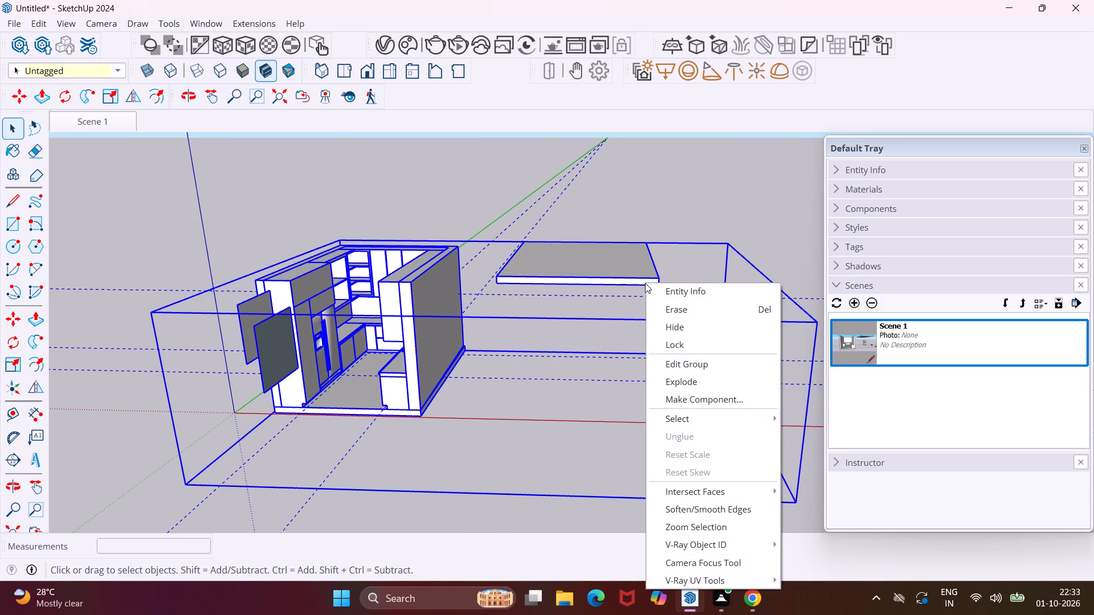
left_click(681, 378)
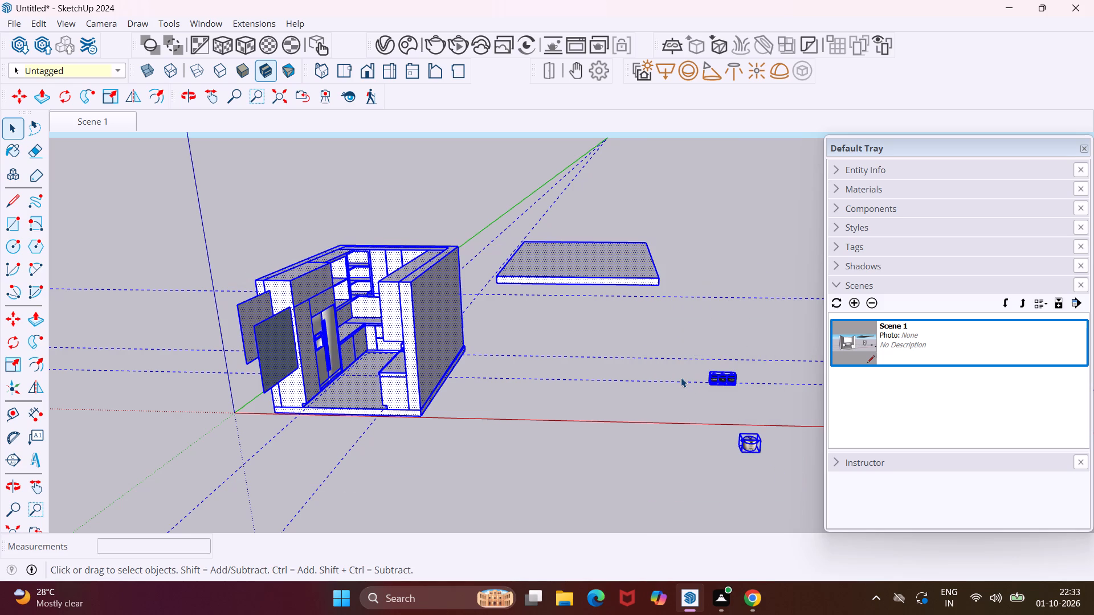
left_click(640, 378)
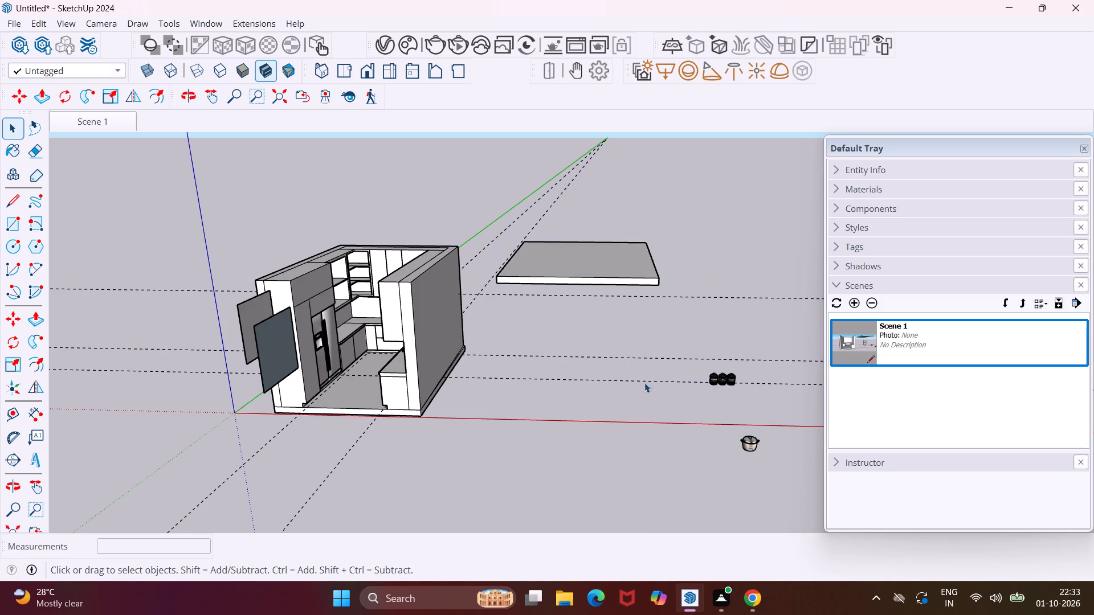
Move the rice cooker about 38' 7 7/16" onto the countertop's back corner, below the open corner cabinet.
left_click(745, 447)
key("m")
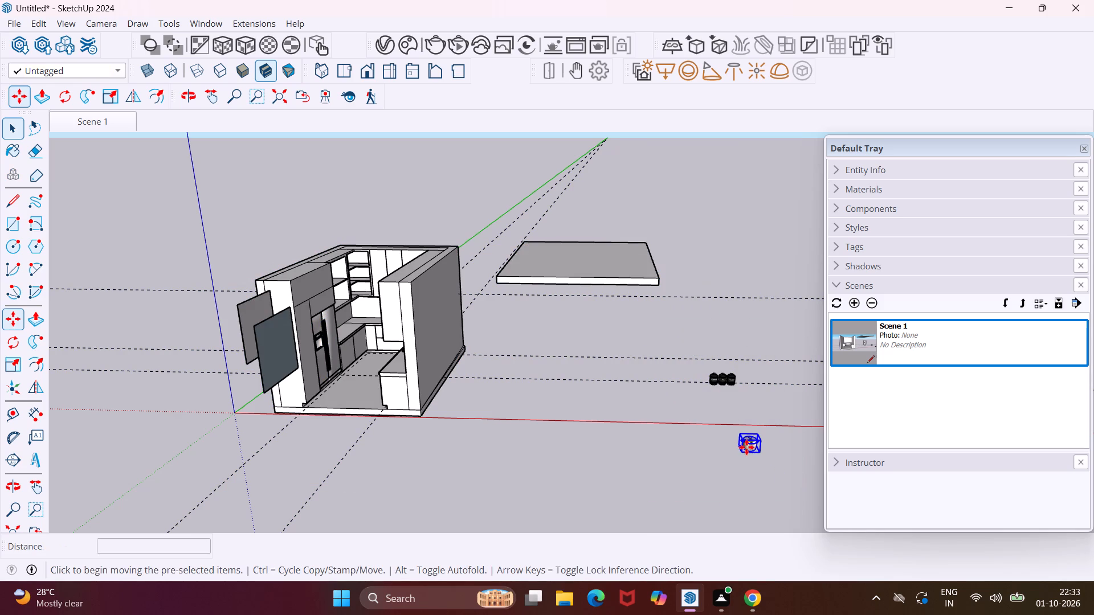
left_click(761, 454)
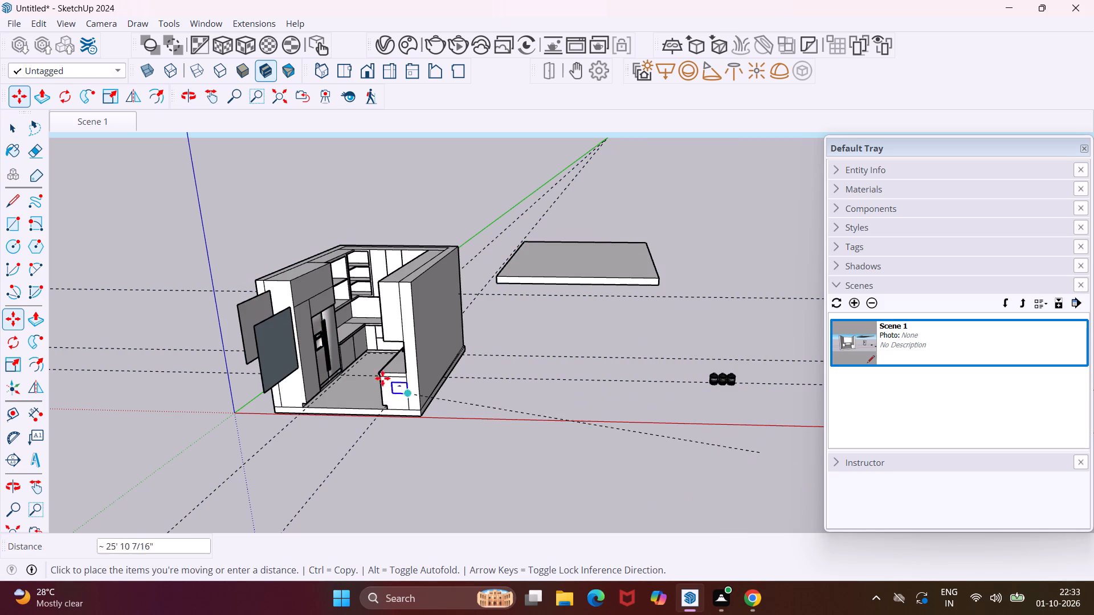
scroll(360, 328, "up", 18)
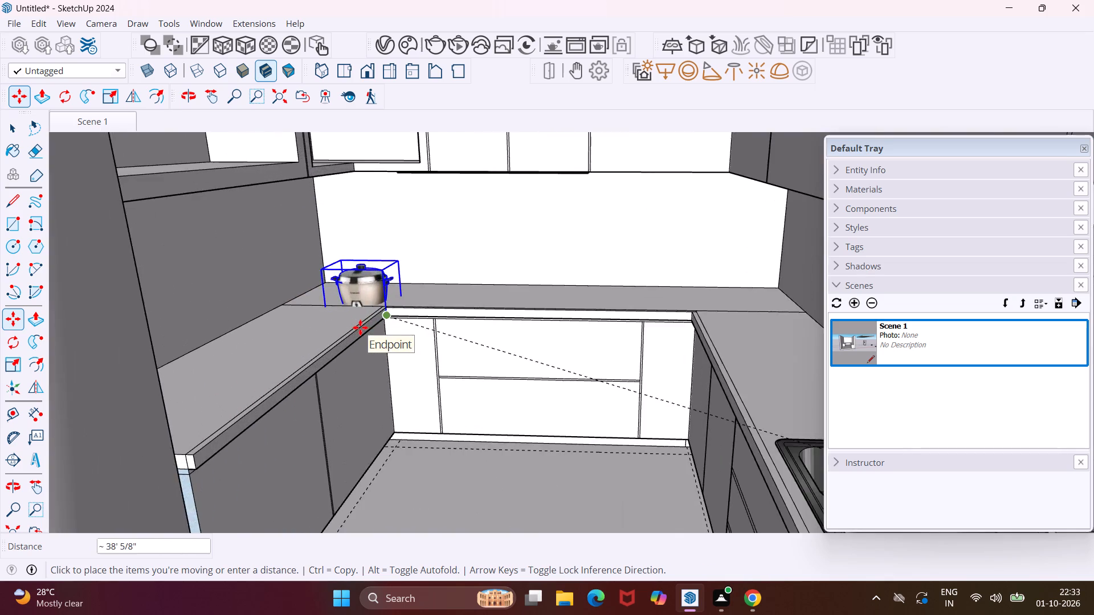
scroll(360, 327, "up", 4)
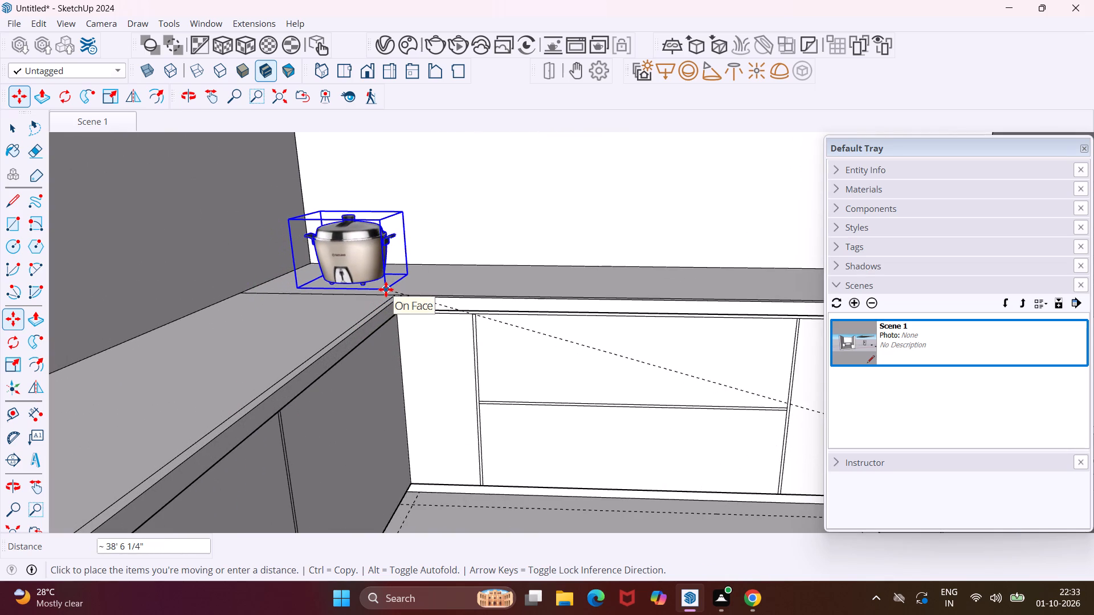
left_click(389, 286)
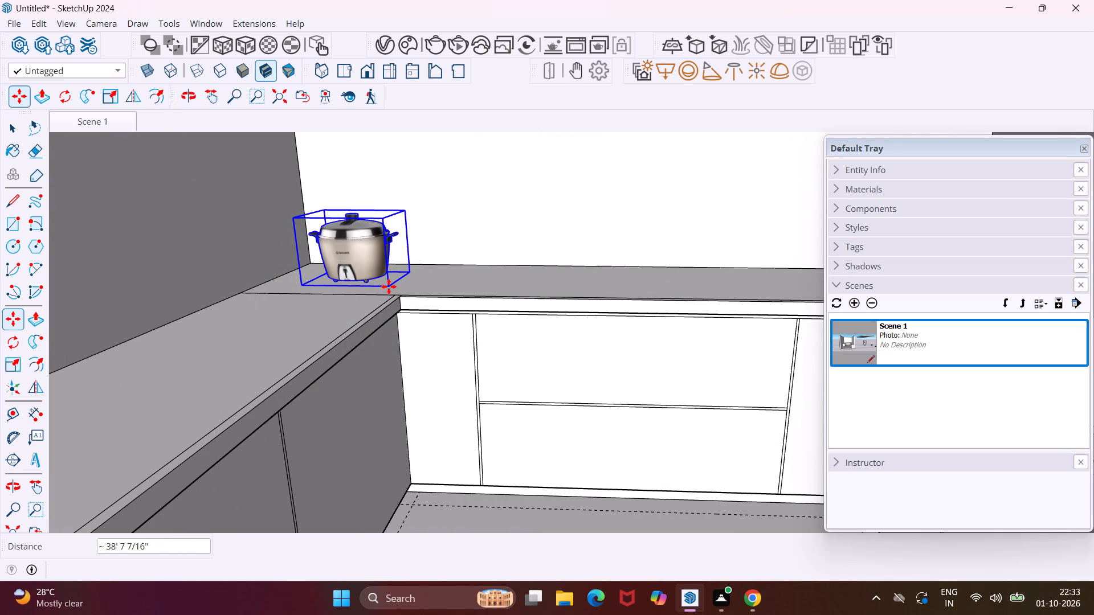
key("Escape")
key("space")
Examine the kitchen's open upper cabinets, their shelves and the corner countertop from several angles.
scroll(432, 259, "down", 6)
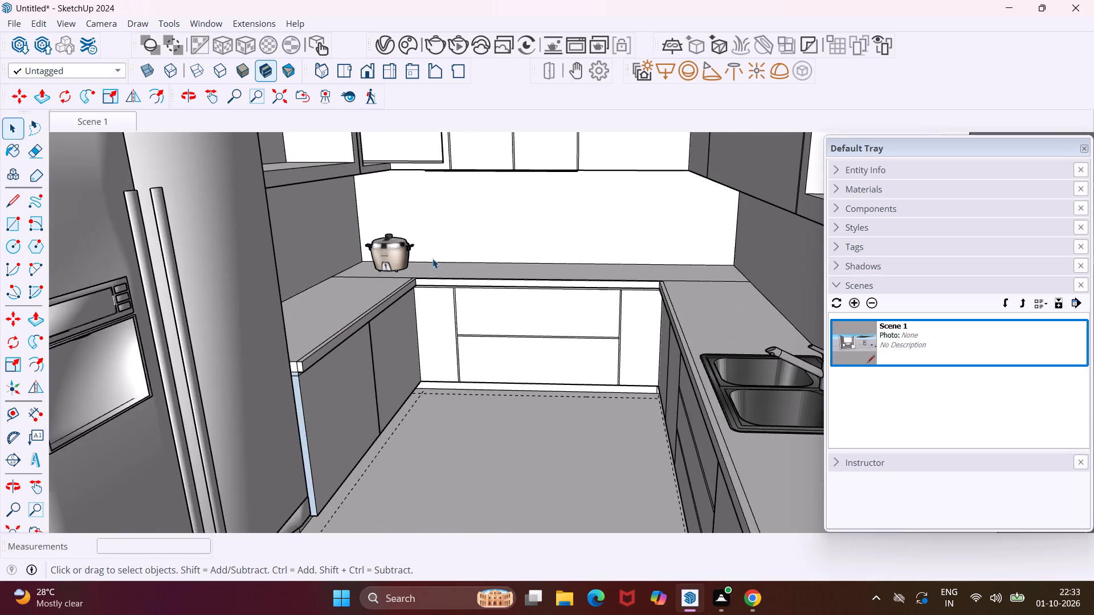
scroll(433, 258, "down", 15)
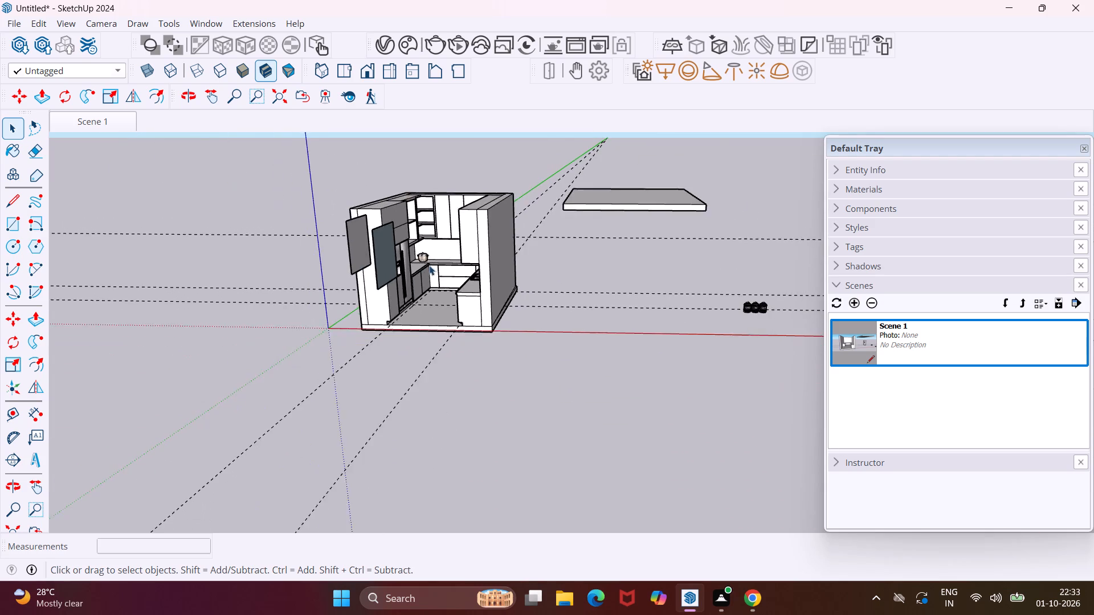
scroll(426, 265, "down", 3)
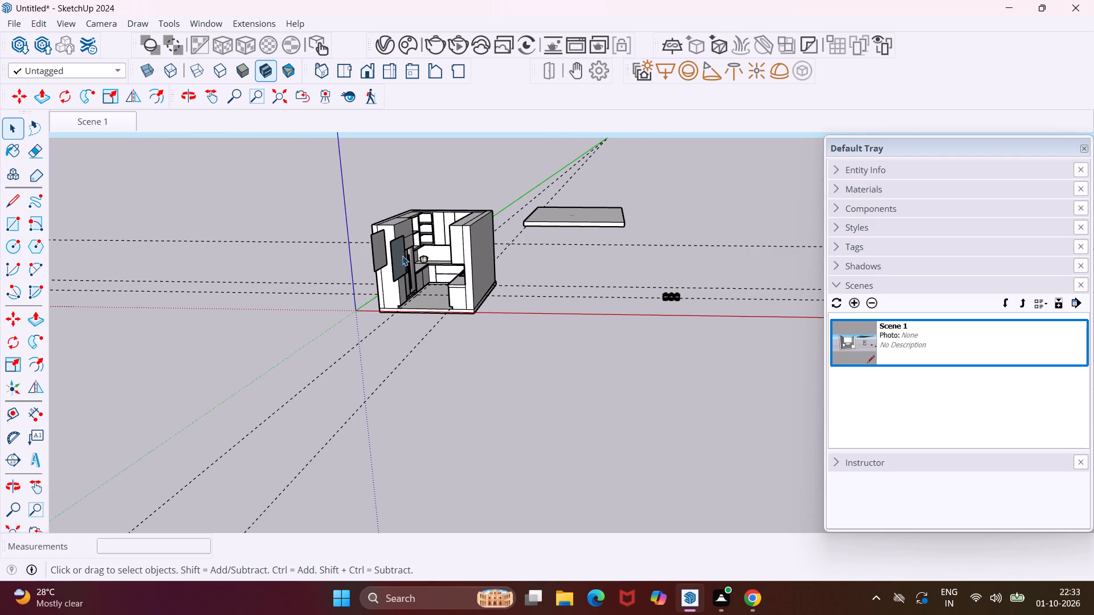
scroll(402, 256, "up", 9)
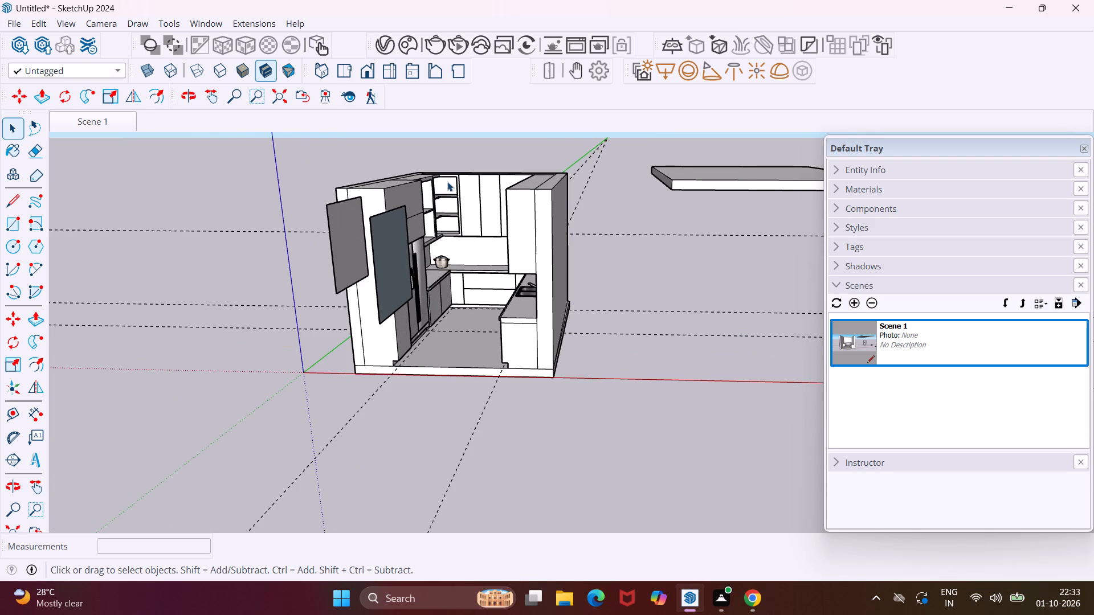
scroll(446, 179, "up", 6)
middle_click_drag(443, 175, 440, 175)
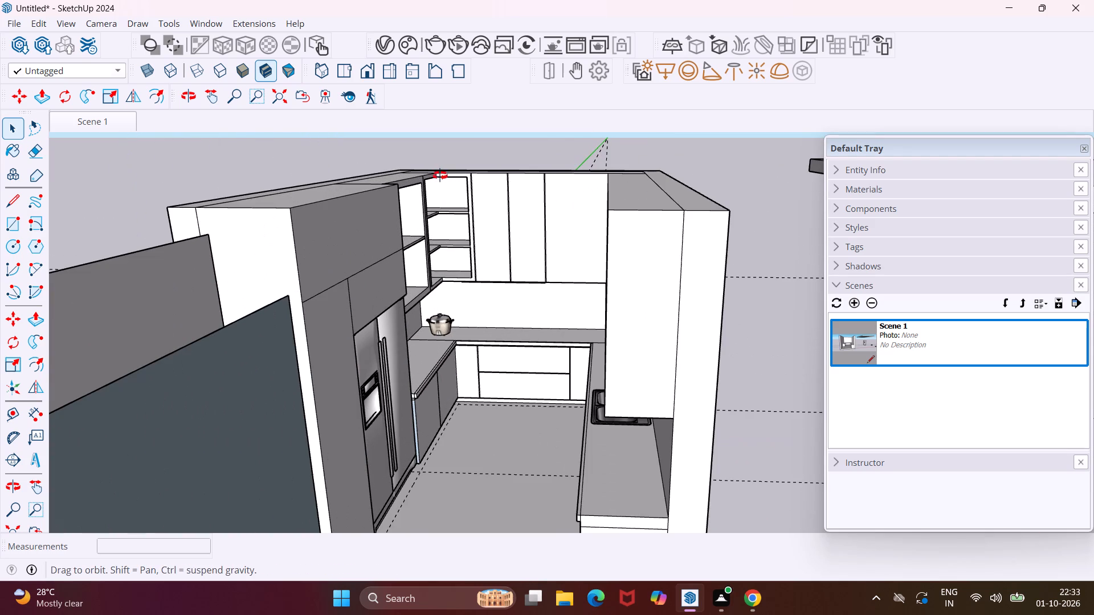
middle_click_drag(440, 175, 387, 196)
scroll(467, 175, "up", 5)
middle_click_drag(467, 175, 439, 178)
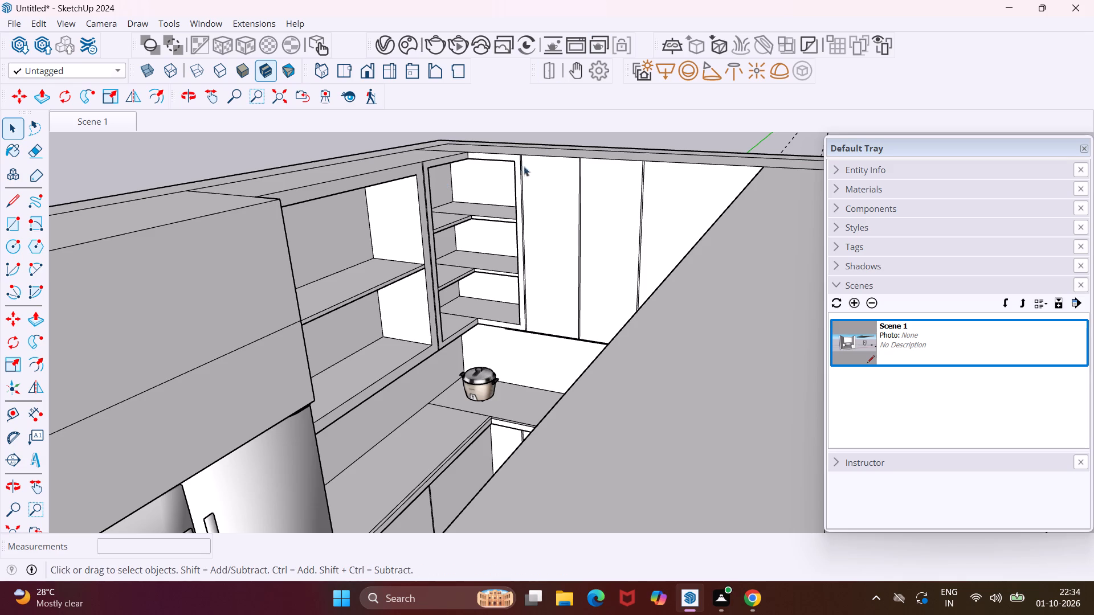
middle_click_drag(390, 342, 434, 268)
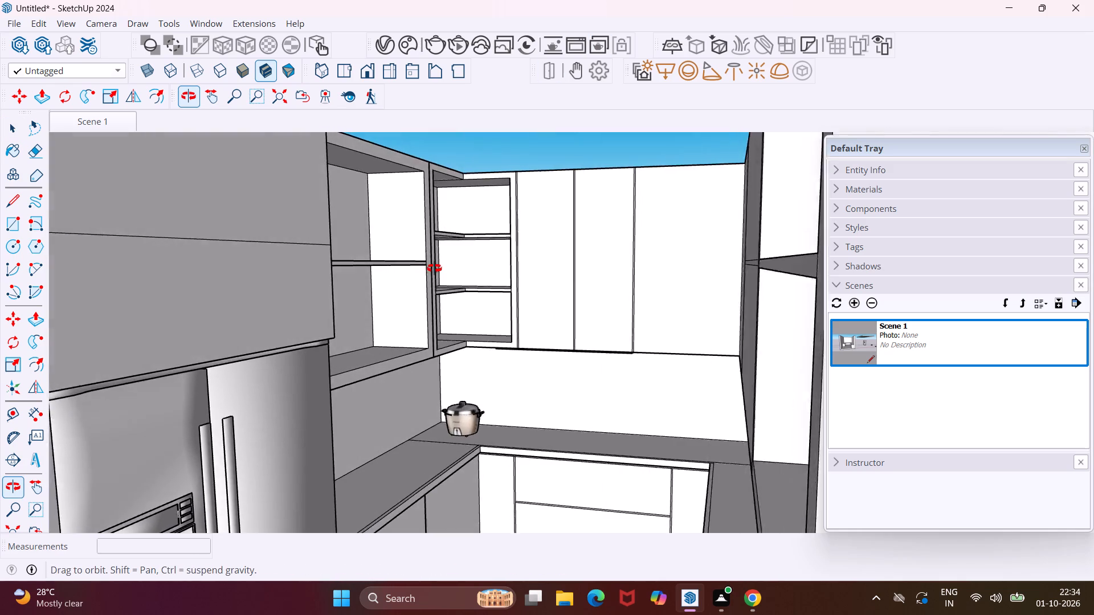
middle_click_drag(434, 268, 455, 262)
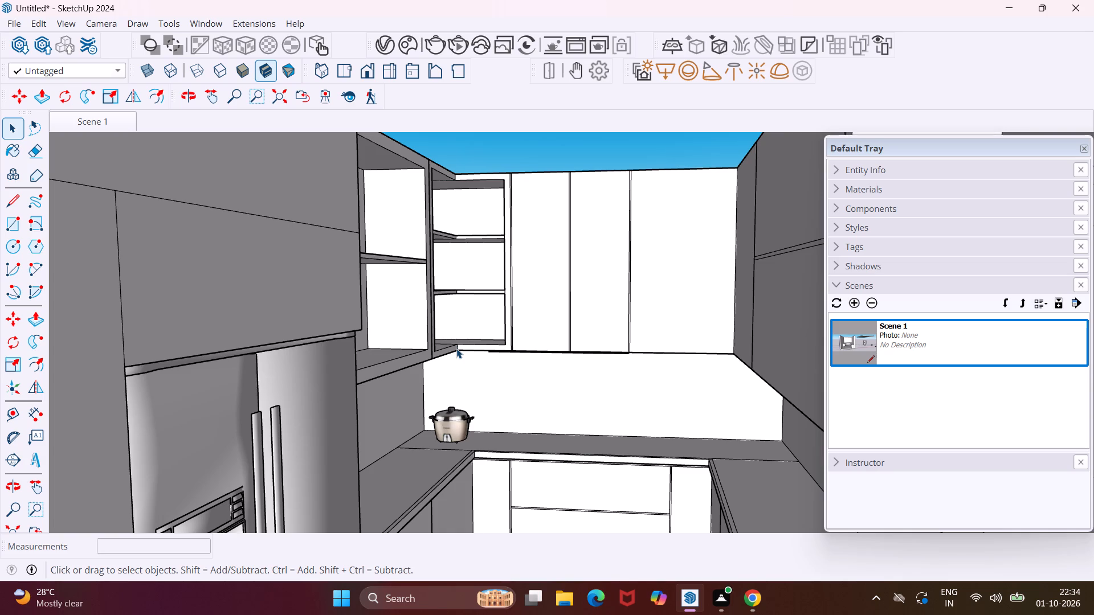
middle_click_drag(468, 299, 427, 295)
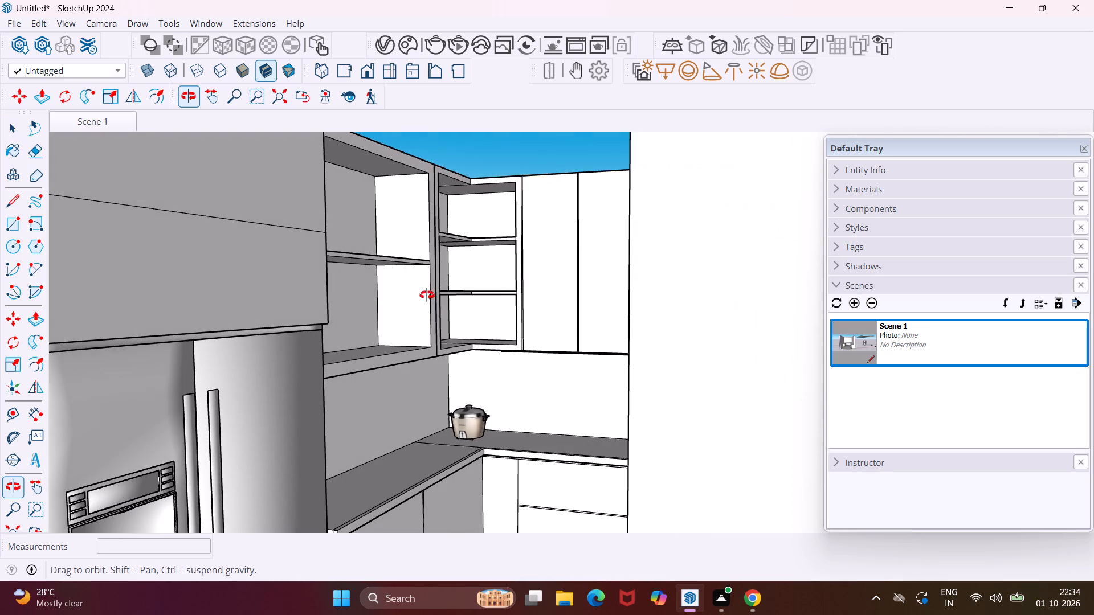
middle_click_drag(427, 295, 423, 295)
middle_click_drag(444, 284, 505, 296)
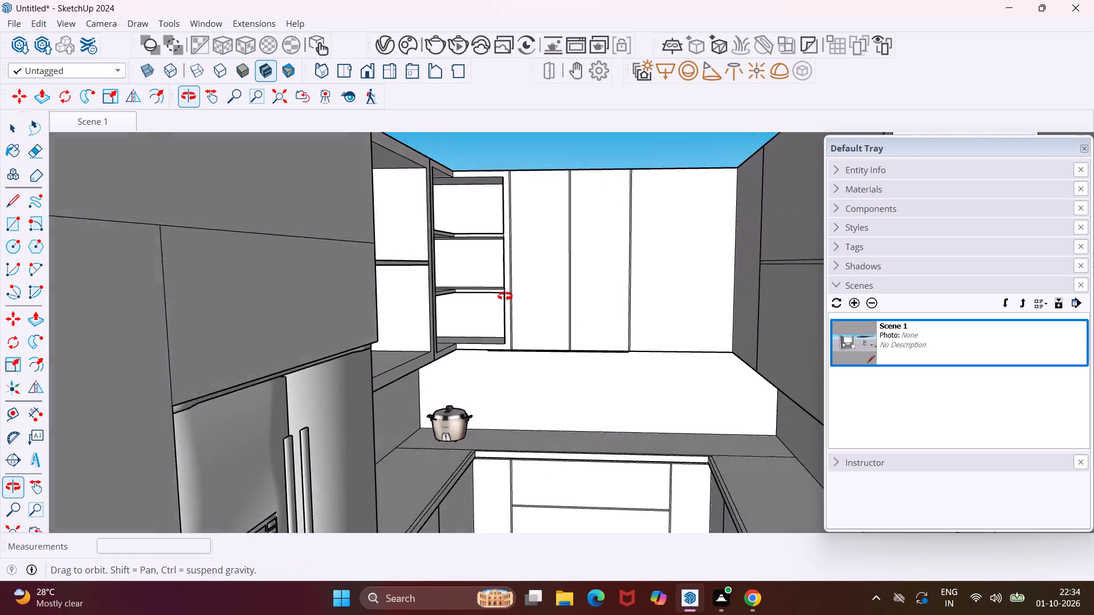
Choose the Wood Veneer 02 material from the Wood collection for painting.
middle_click_drag(505, 296, 522, 311)
scroll(468, 295, "down", 5)
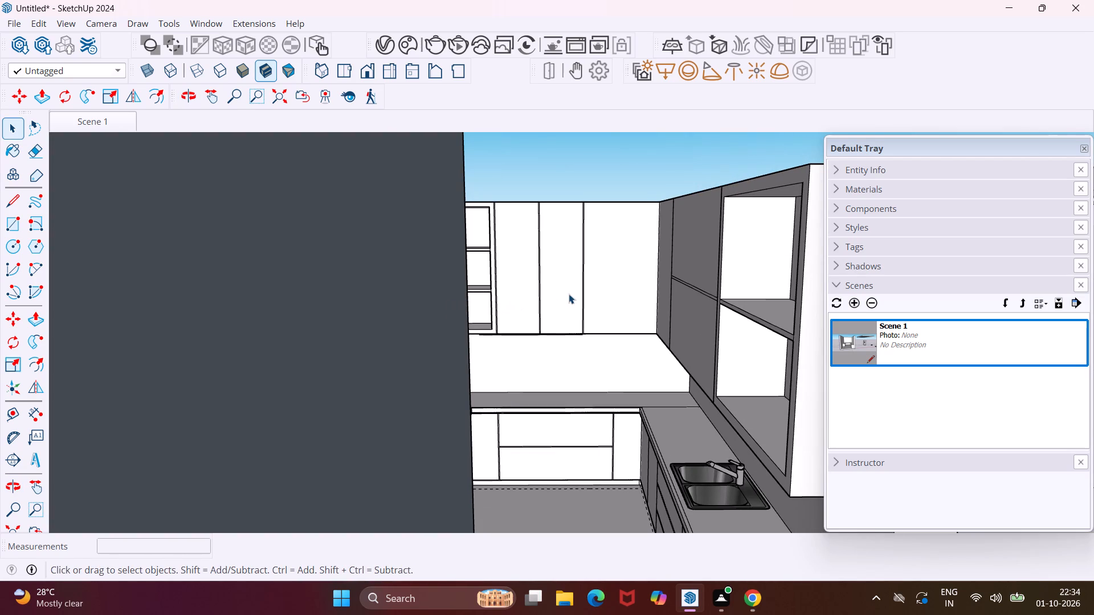
middle_click_drag(569, 293, 537, 300)
scroll(464, 291, "up", 6)
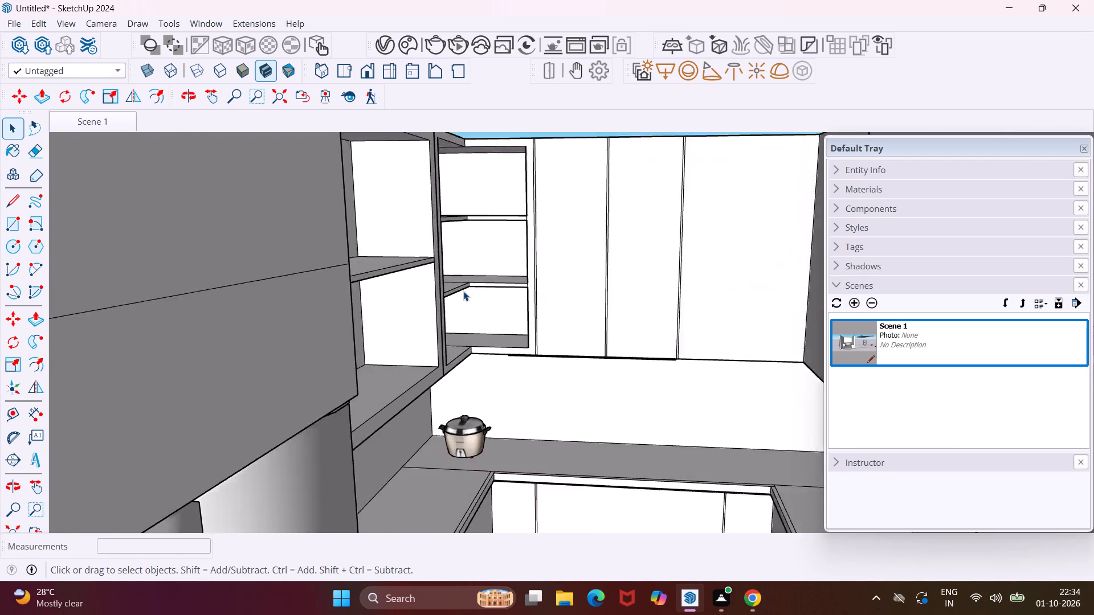
scroll(463, 291, "up", 3)
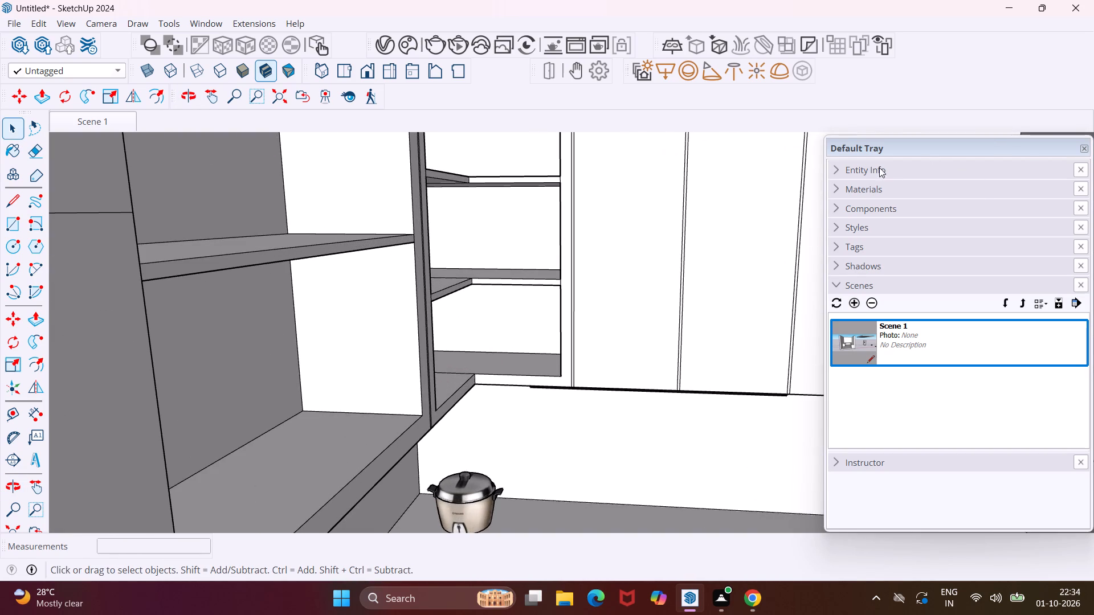
left_click(831, 188)
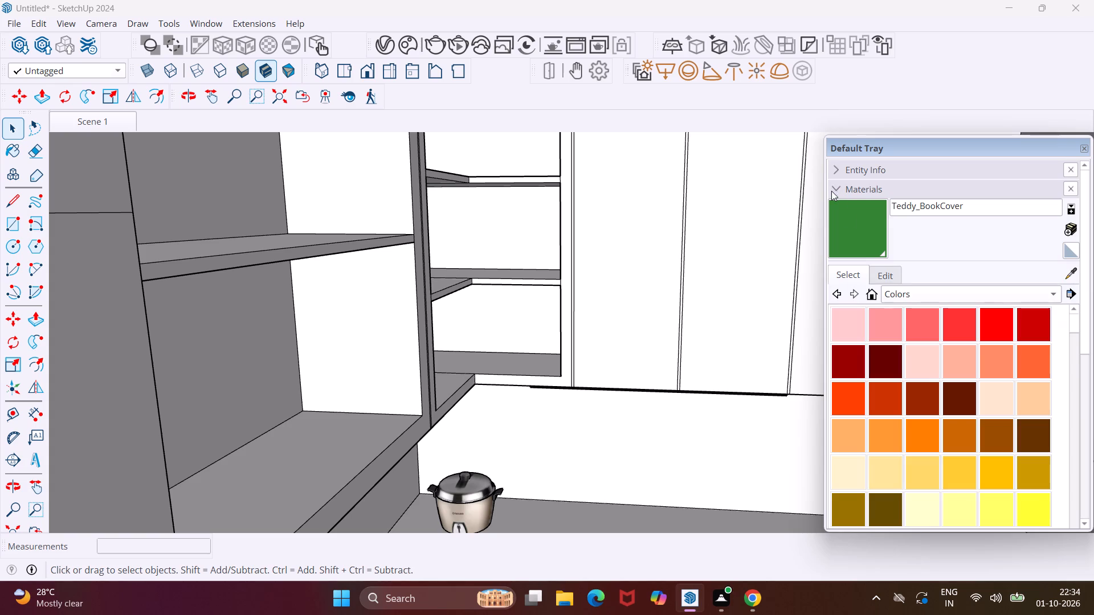
left_click(941, 292)
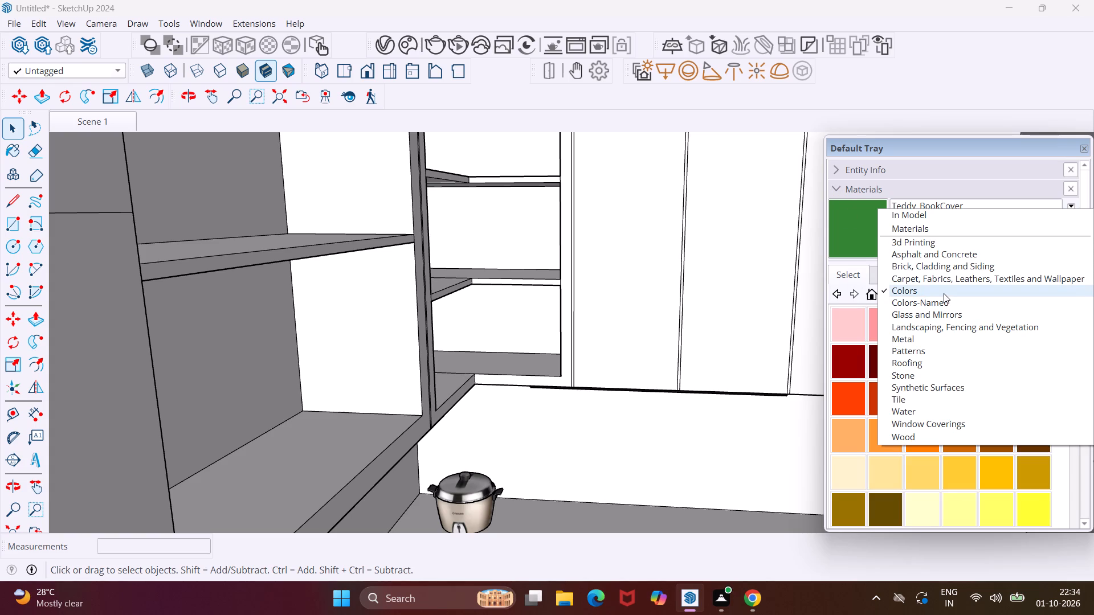
left_click(945, 431)
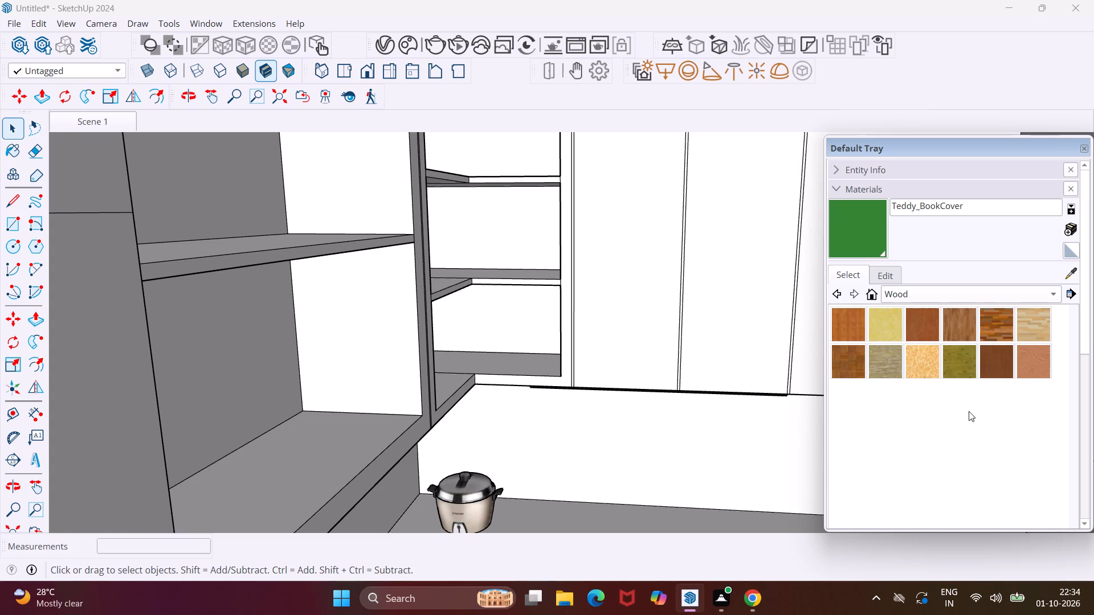
left_click(1032, 370)
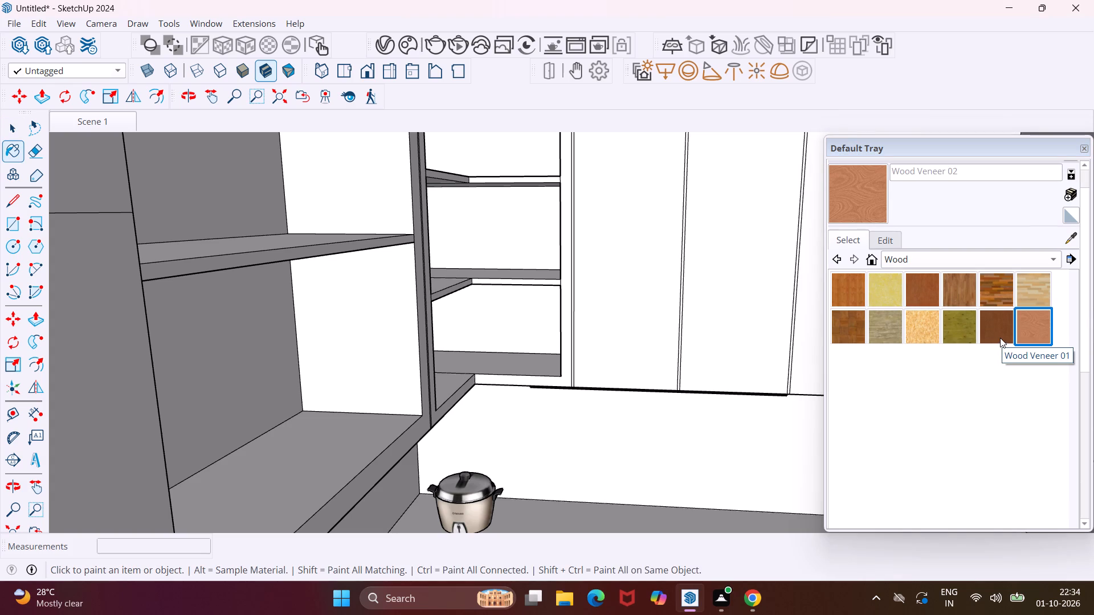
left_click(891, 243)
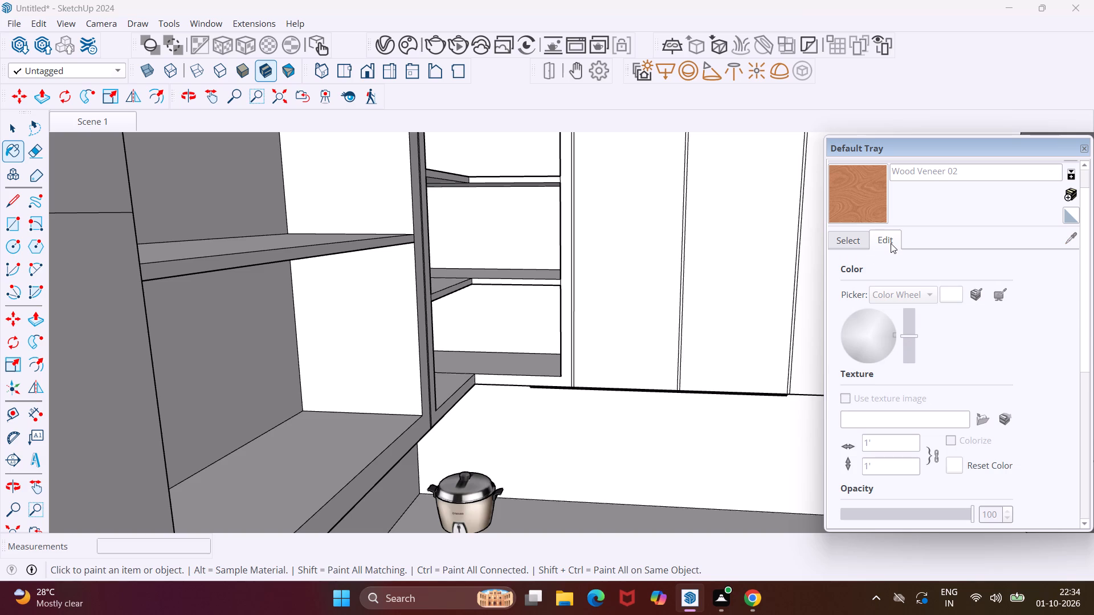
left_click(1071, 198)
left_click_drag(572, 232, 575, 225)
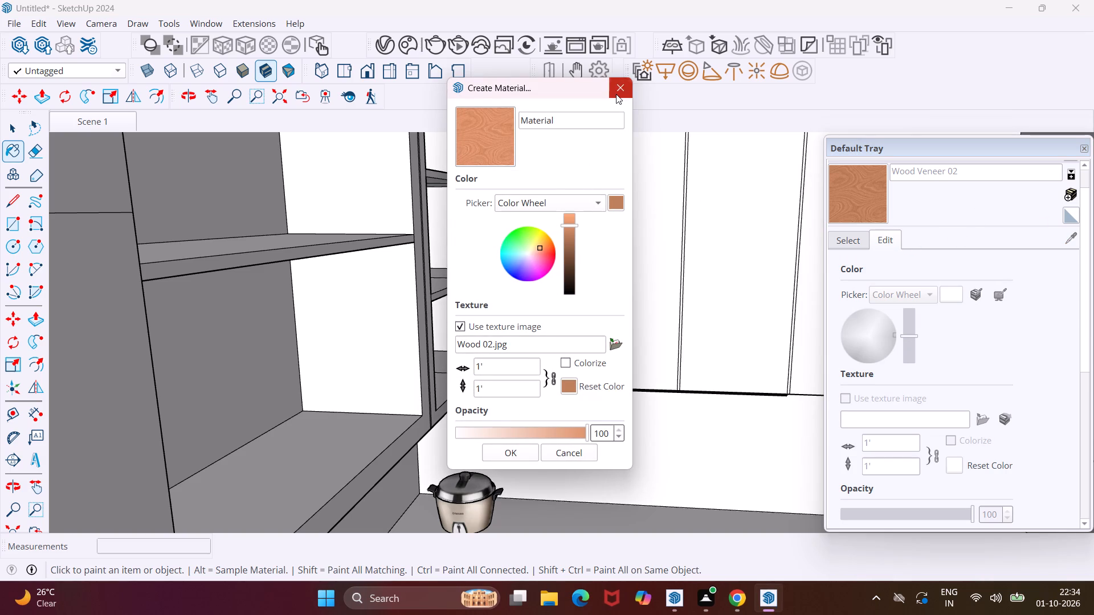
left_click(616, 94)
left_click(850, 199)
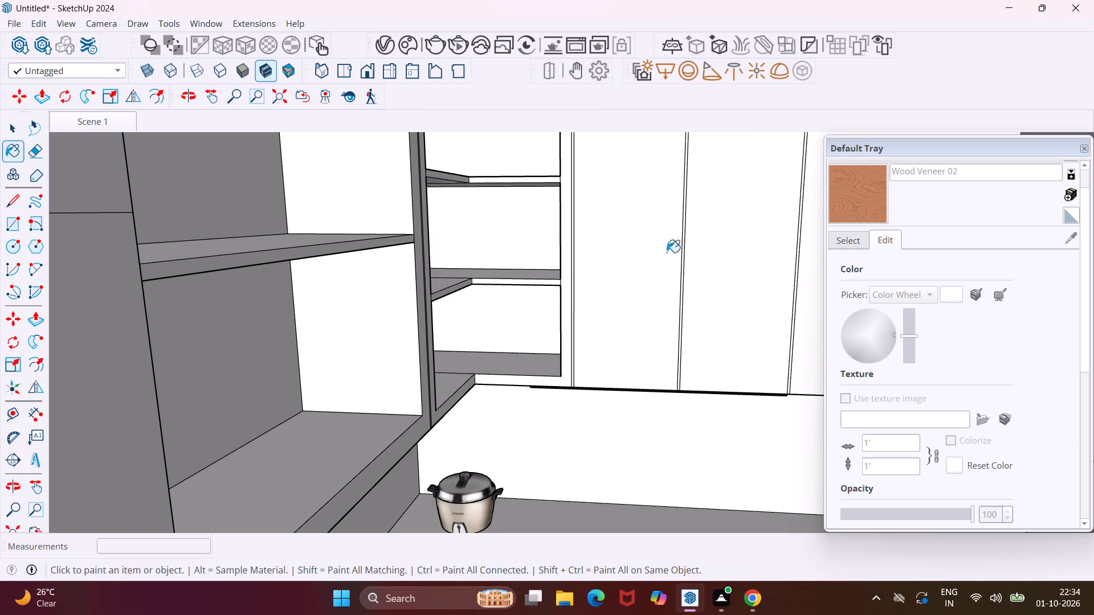
Paint the open corner cabinet's bottom panel and the back panels of its lowest and middle compartments with Wood Veneer 02.
scroll(484, 321, "up", 7)
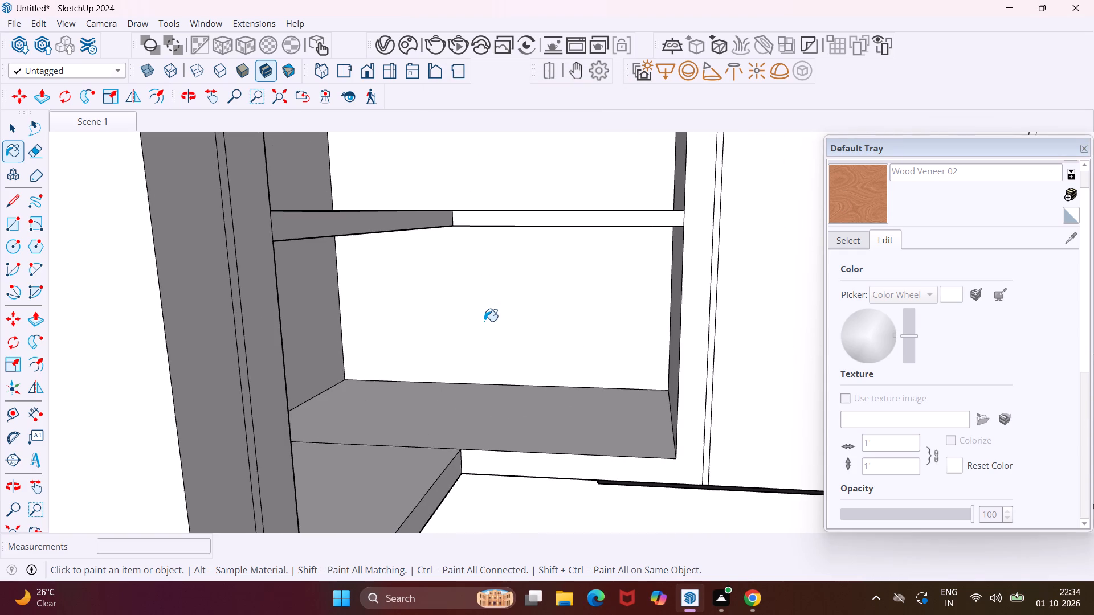
left_click(484, 321)
left_click(471, 394)
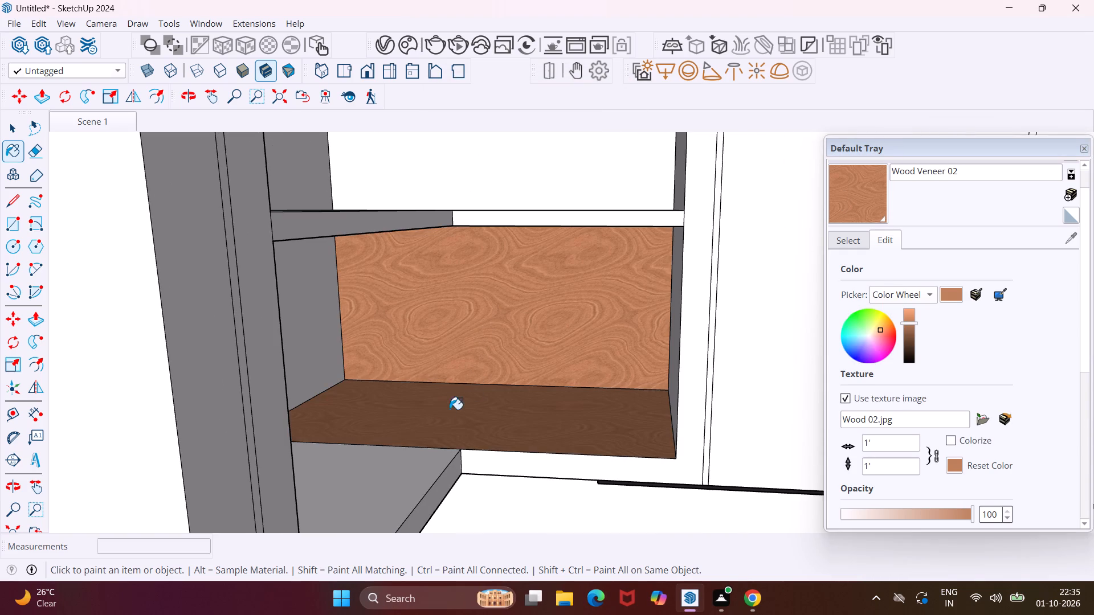
left_click(392, 469)
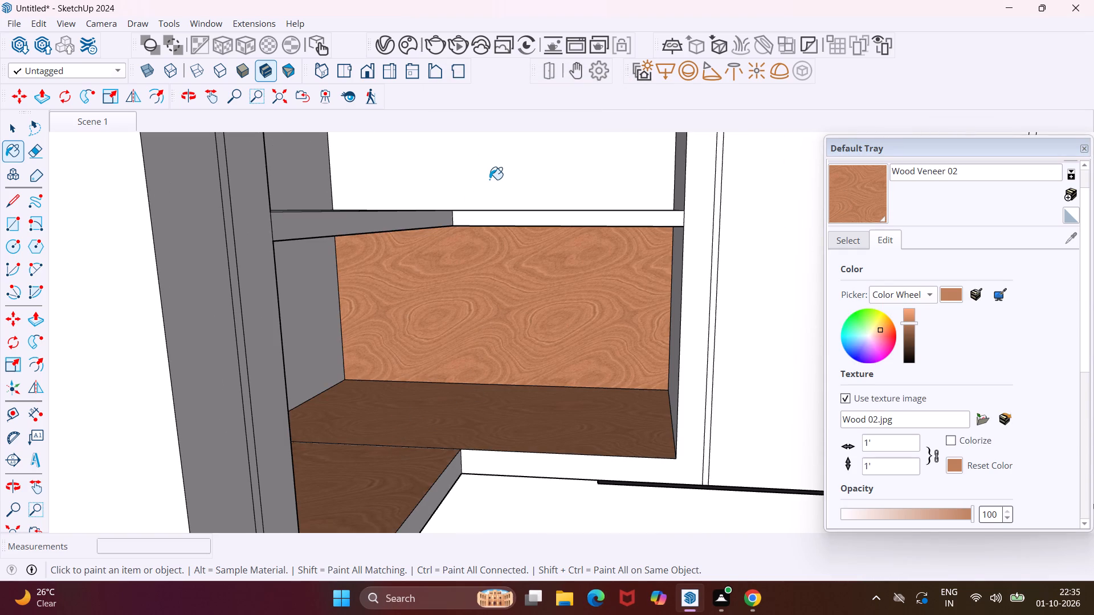
left_click(489, 179)
Paint the top surfaces and front edges of the corner cabinet's lower shelf with Wood Veneer 02.
scroll(489, 203, "down", 7)
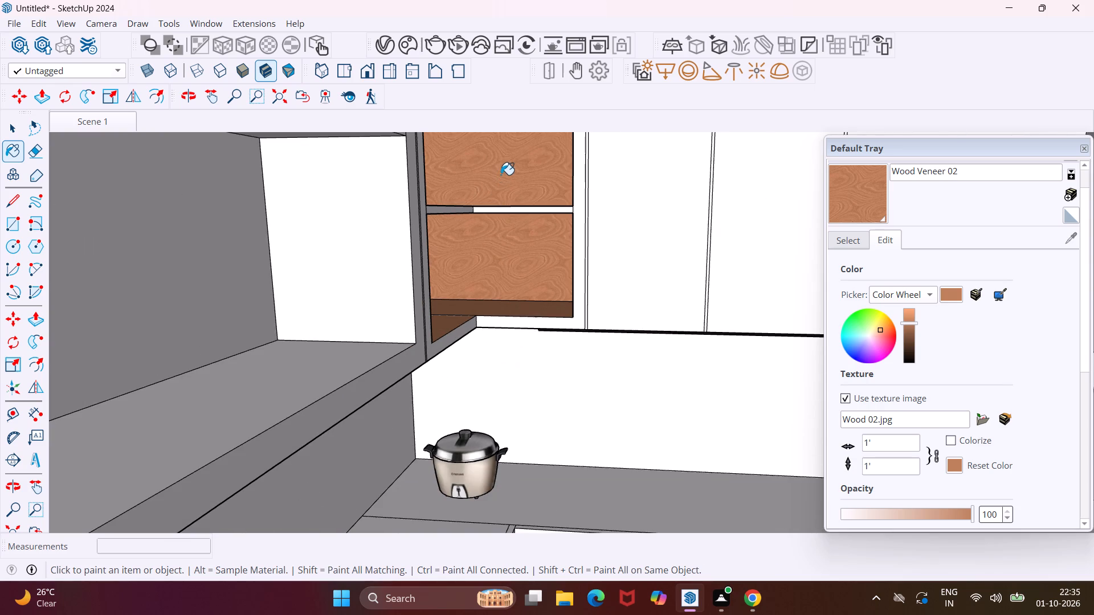
middle_click_drag(501, 174, 443, 243)
left_click(430, 220)
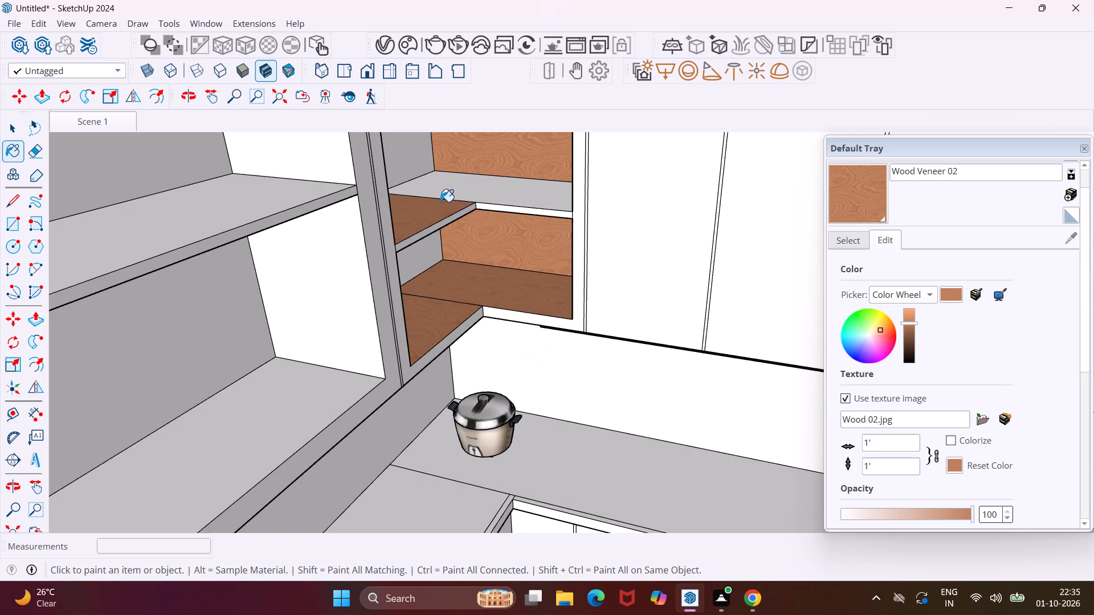
left_click(451, 190)
scroll(459, 219, "up", 4)
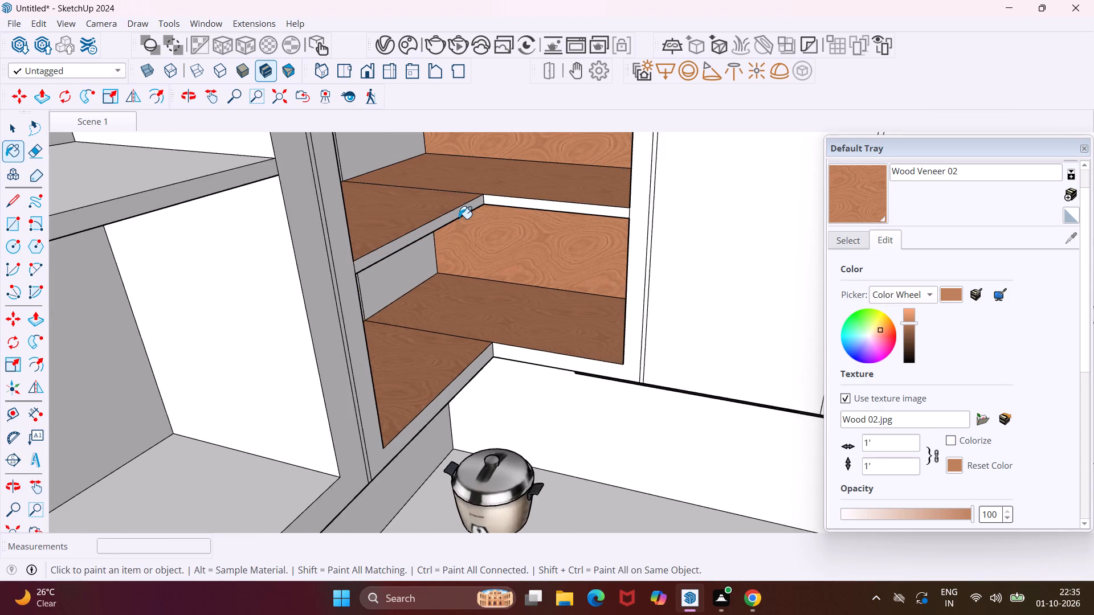
scroll(459, 219, "up", 3)
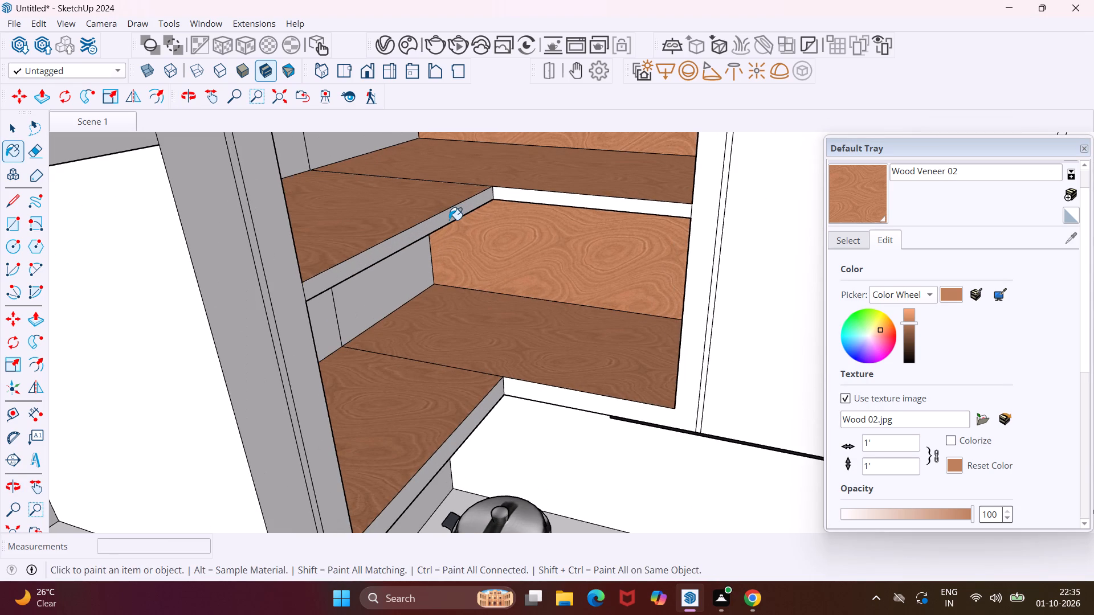
left_click(449, 219)
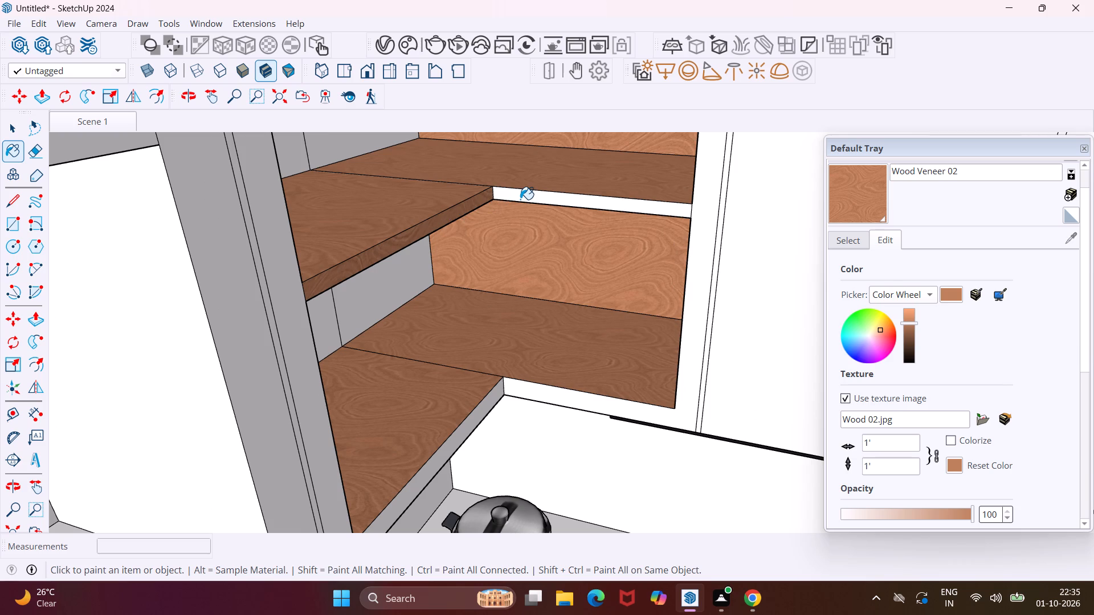
left_click(520, 199)
Paint the top surfaces and front edges of the corner cabinet's upper shelf with Wood Veneer 02.
scroll(475, 377, "down", 5)
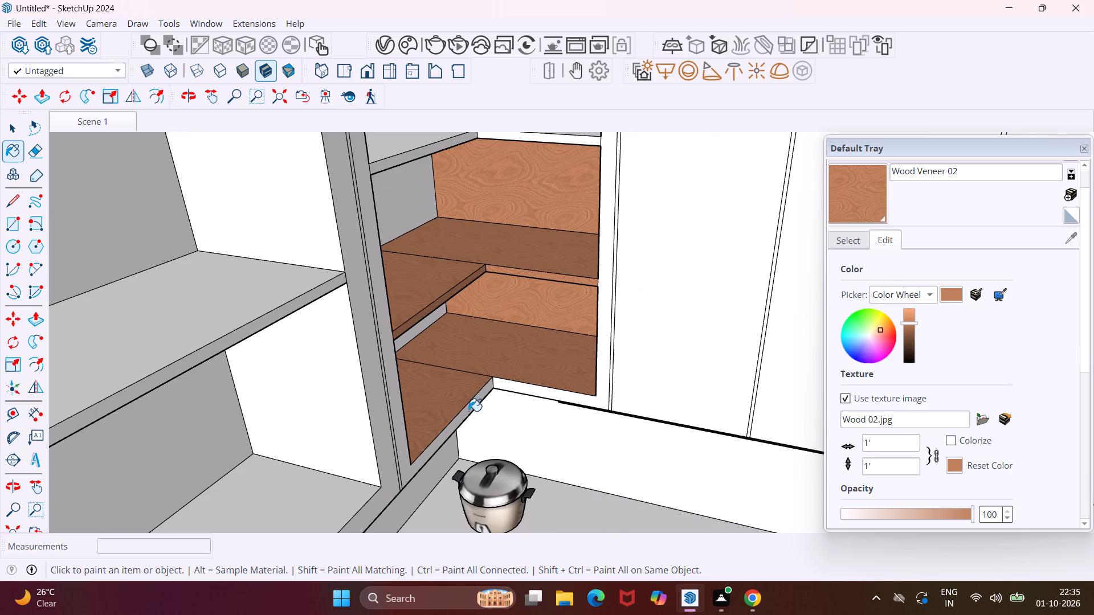
scroll(428, 455, "up", 4)
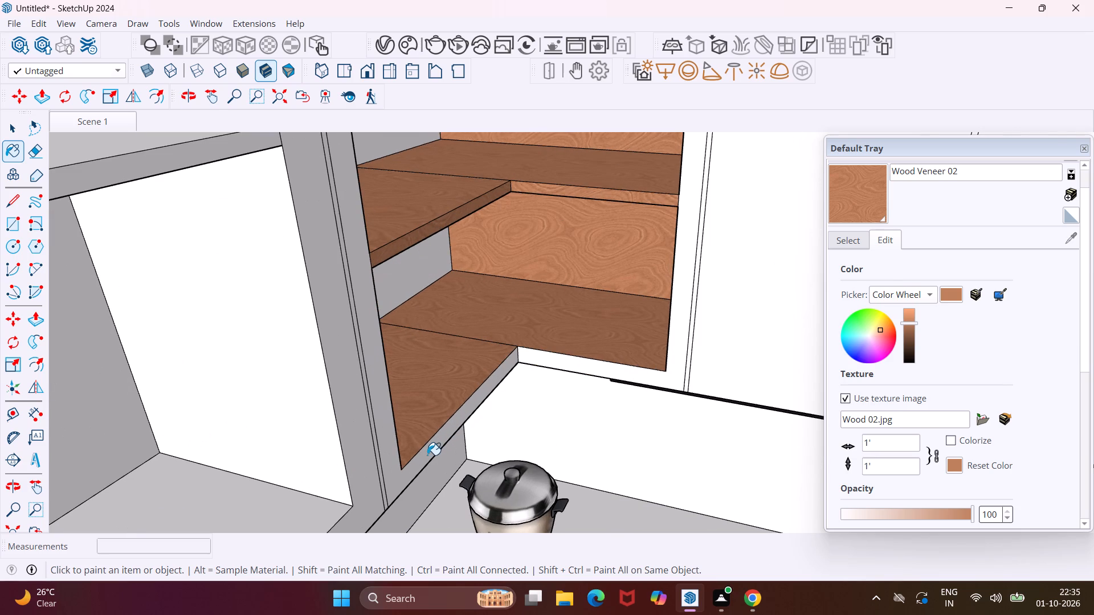
scroll(427, 455, "down", 10)
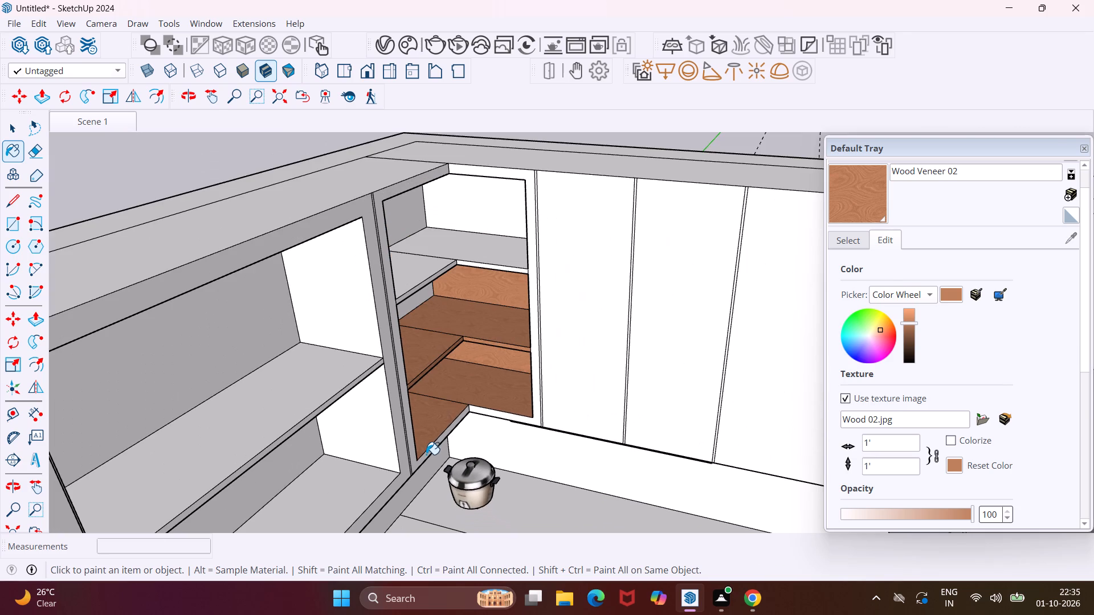
left_click(422, 265)
left_click(444, 243)
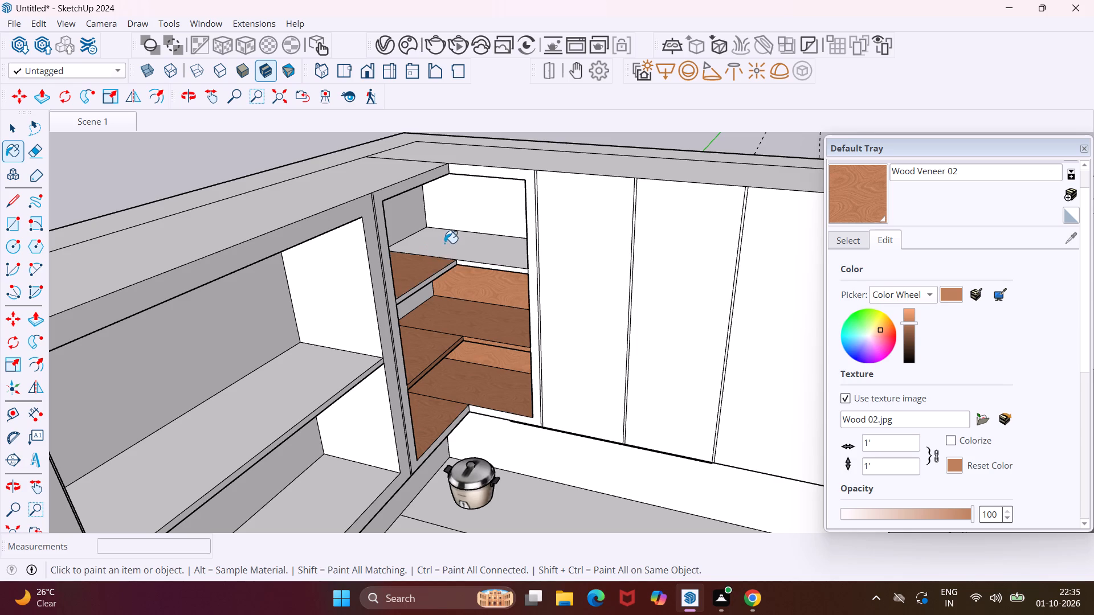
scroll(465, 261, "up", 9)
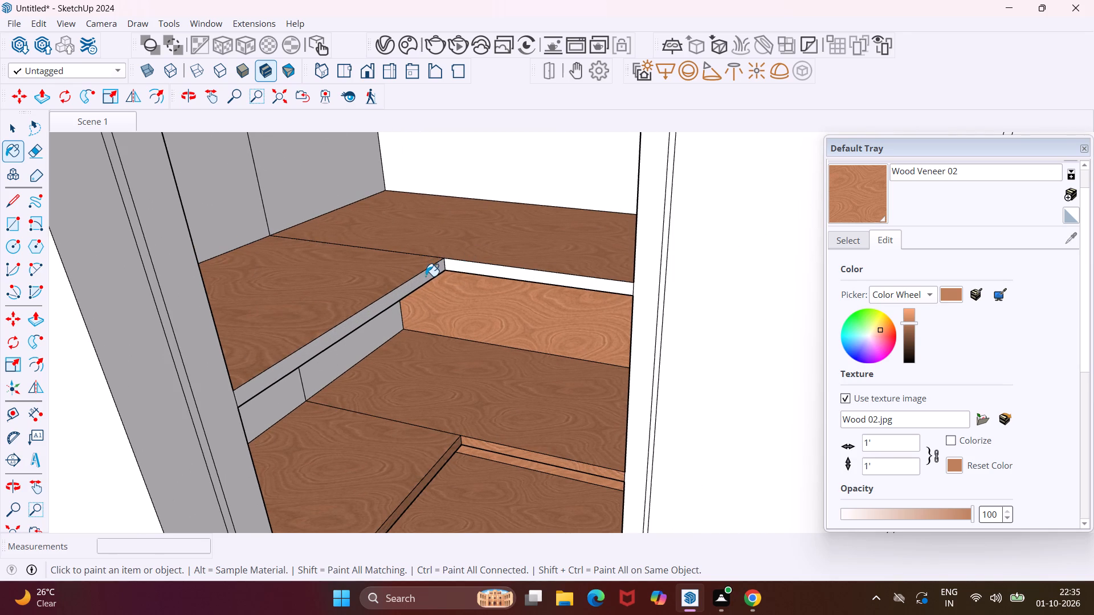
left_click(426, 276)
left_click(470, 263)
Paint the back, the side walls and the rear part of the ceiling in the corner cabinet's top compartment with Wood Veneer 02.
left_click(538, 174)
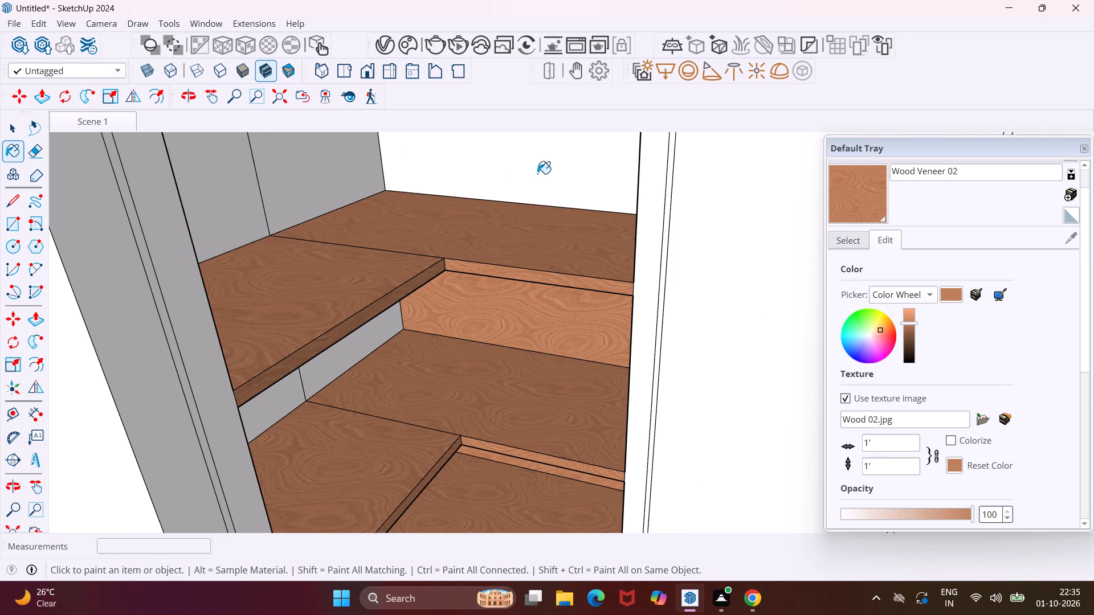
left_click(342, 179)
left_click(232, 212)
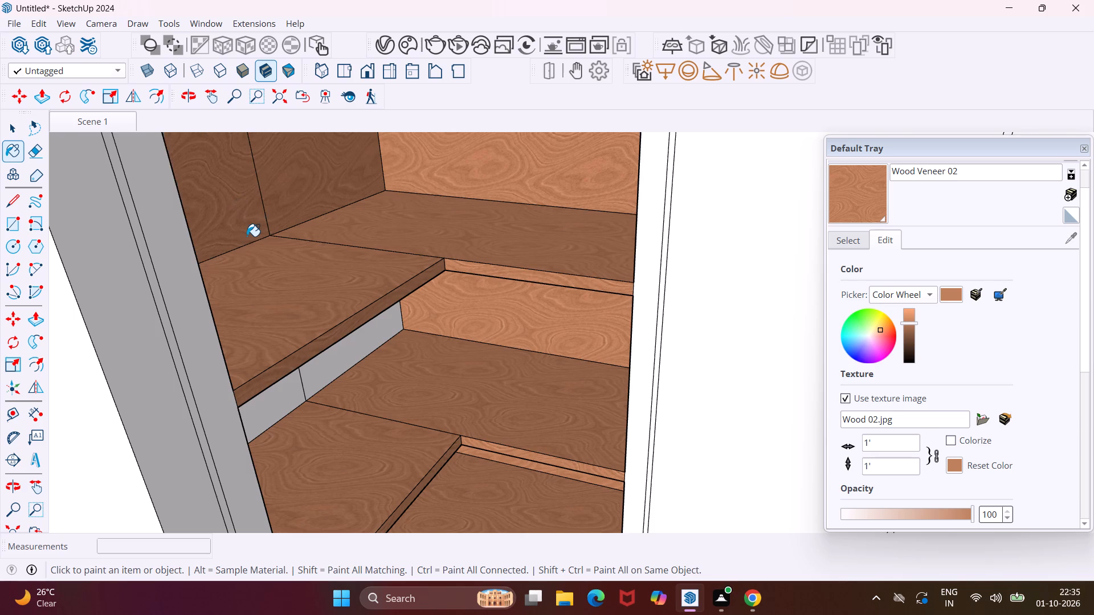
scroll(247, 236, "down", 10)
middle_click_drag(318, 236, 317, 150)
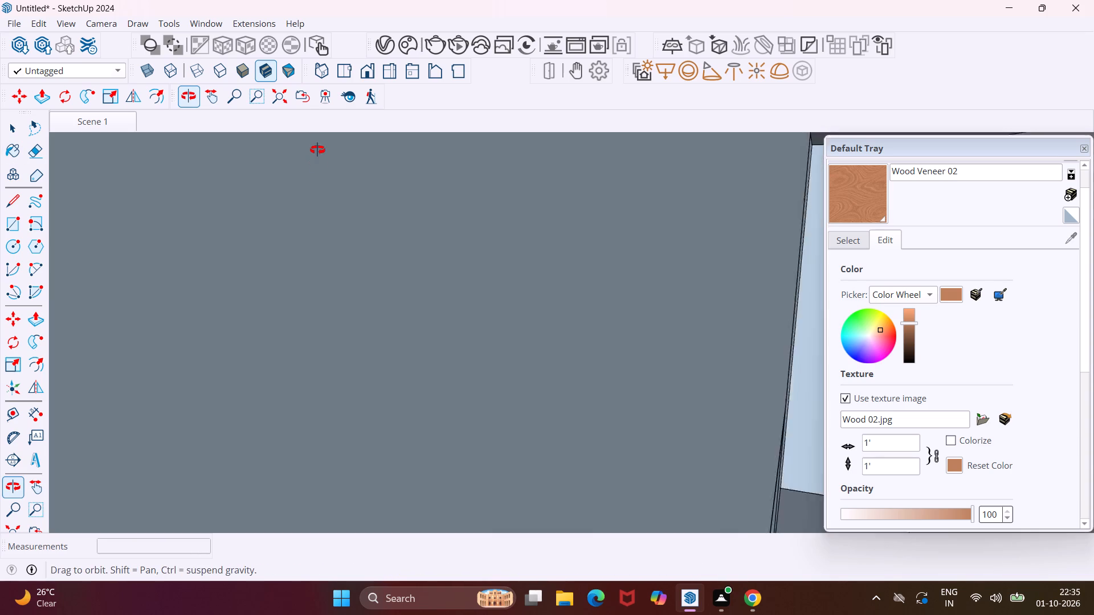
middle_click_drag(317, 150, 365, 155)
scroll(358, 165, "up", 9)
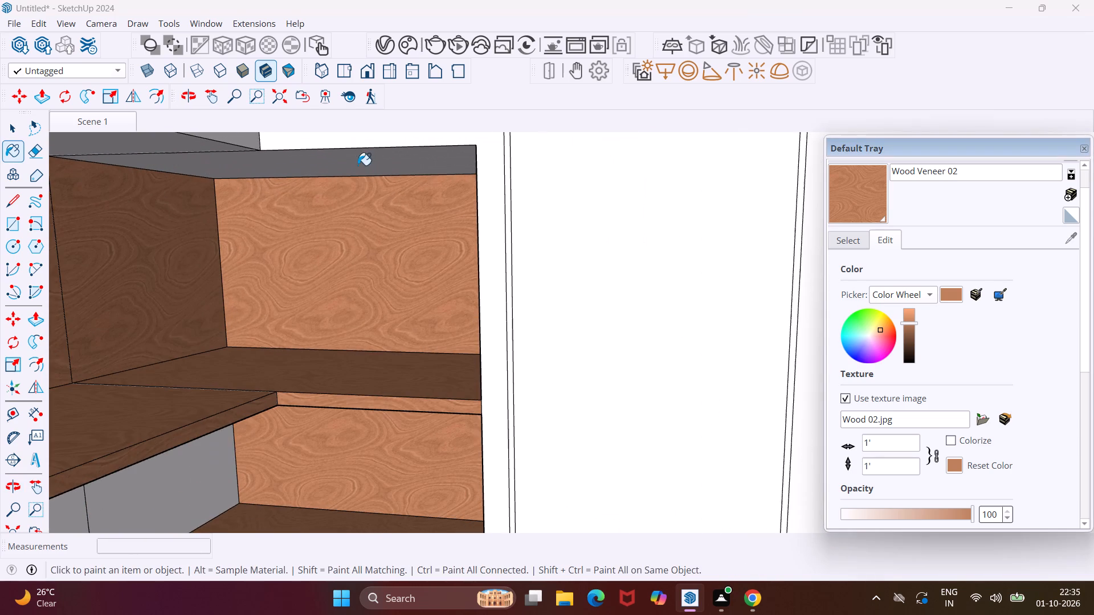
middle_click_drag(357, 165, 365, 147)
left_click(367, 155)
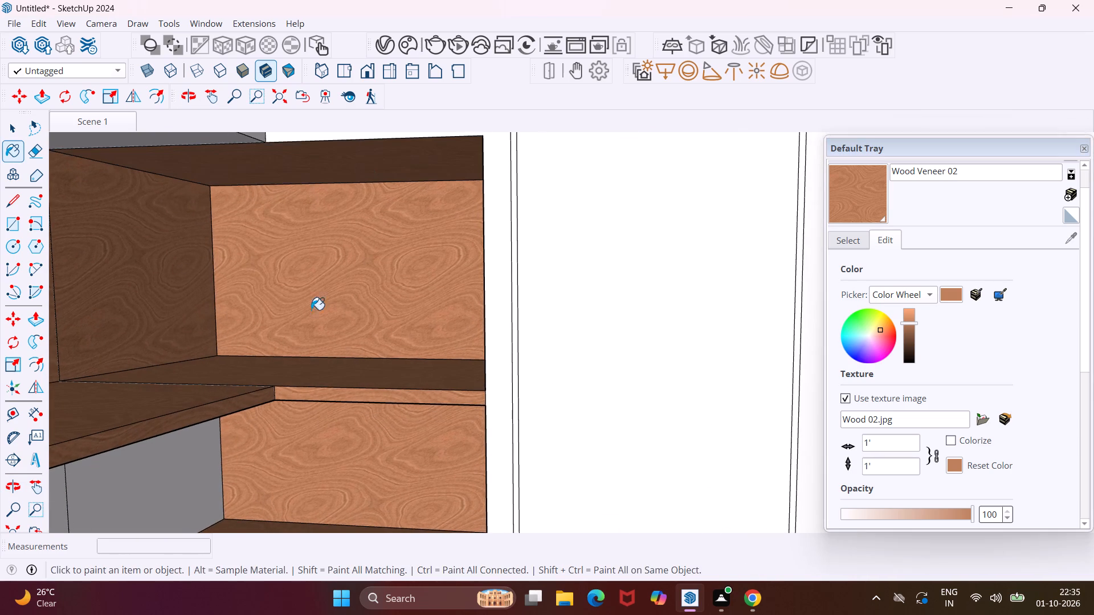
Paint the side walls of the corner cabinet's middle and lowest compartments and the remaining ceiling section with Wood Veneer 02.
left_click(207, 468)
left_click(57, 496)
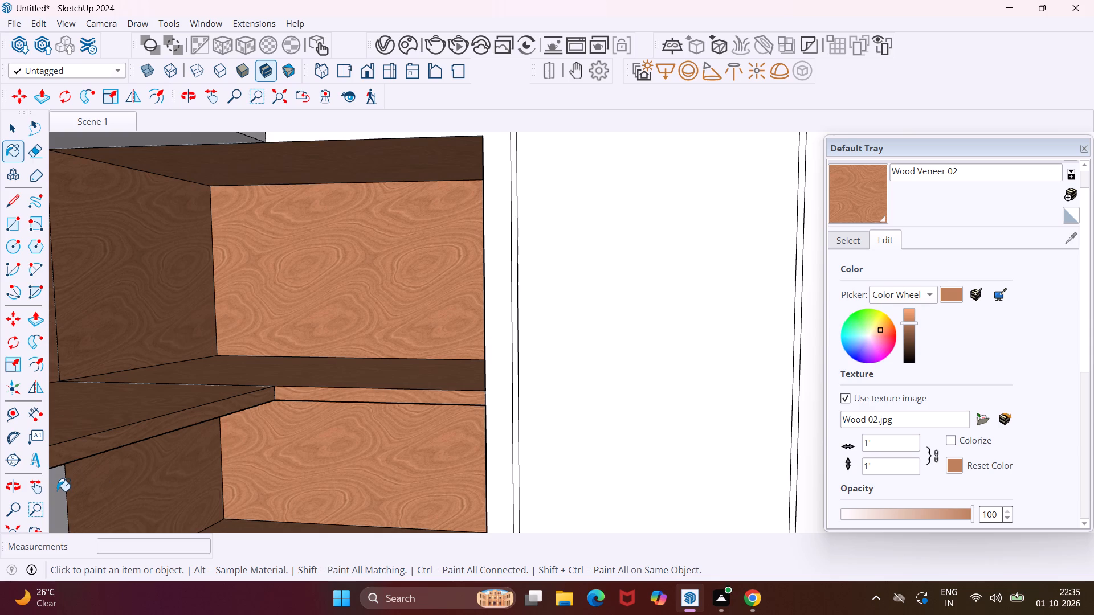
left_click(181, 140)
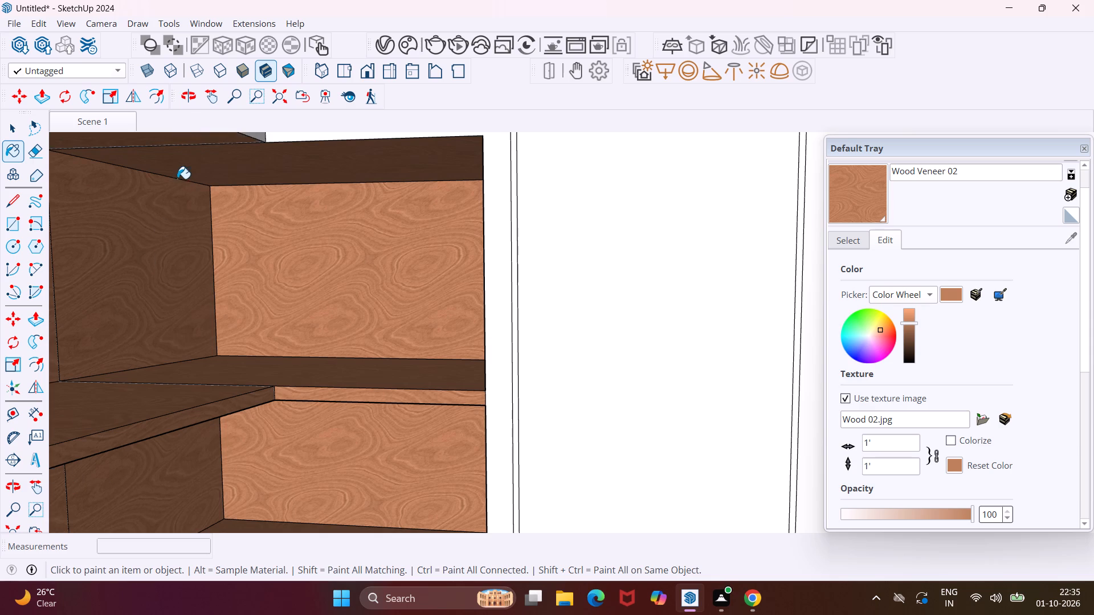
scroll(168, 222, "down", 5)
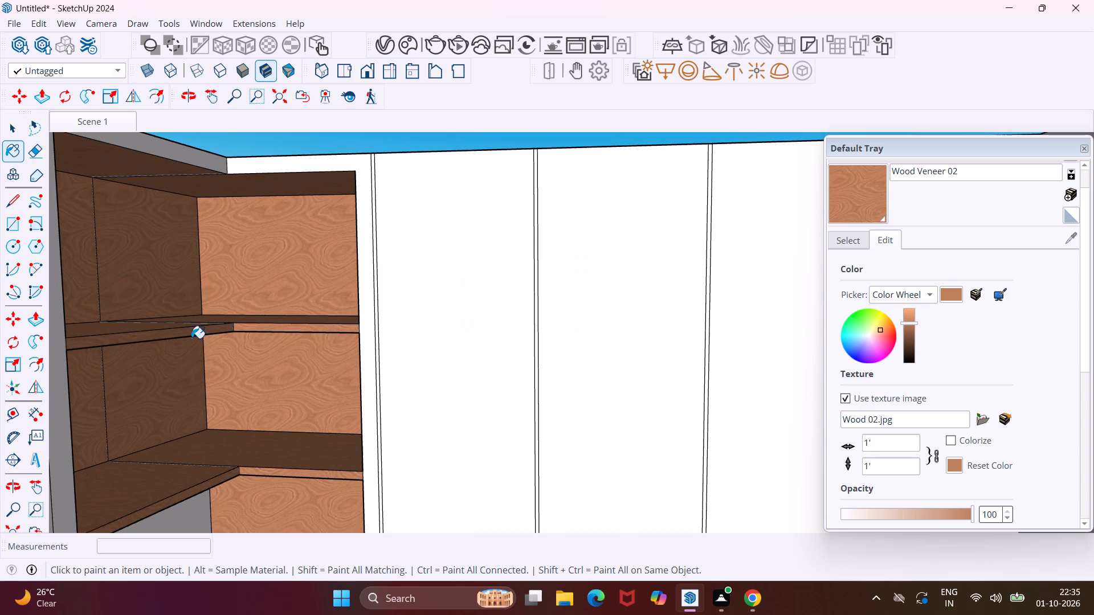
scroll(195, 419, "down", 4)
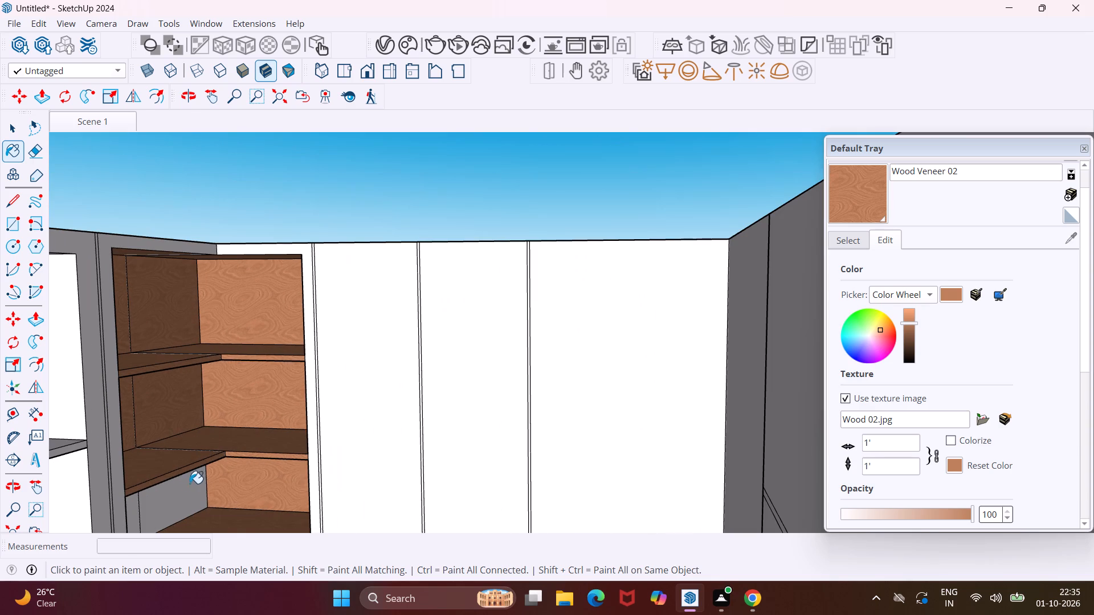
left_click(182, 494)
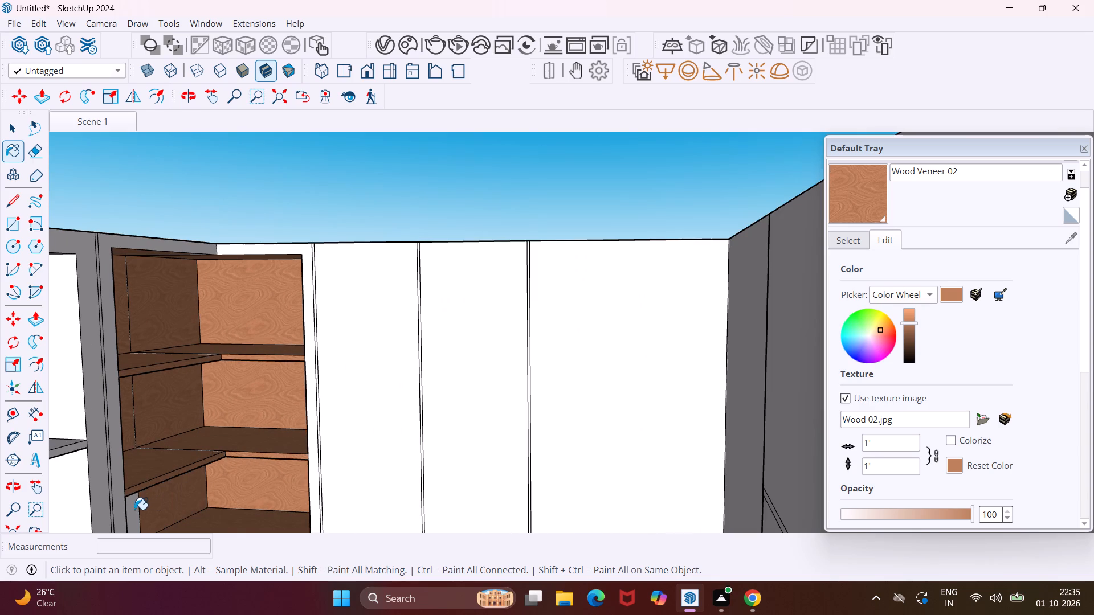
left_click(134, 510)
scroll(145, 495, "up", 4)
middle_click_drag(145, 493, 126, 424)
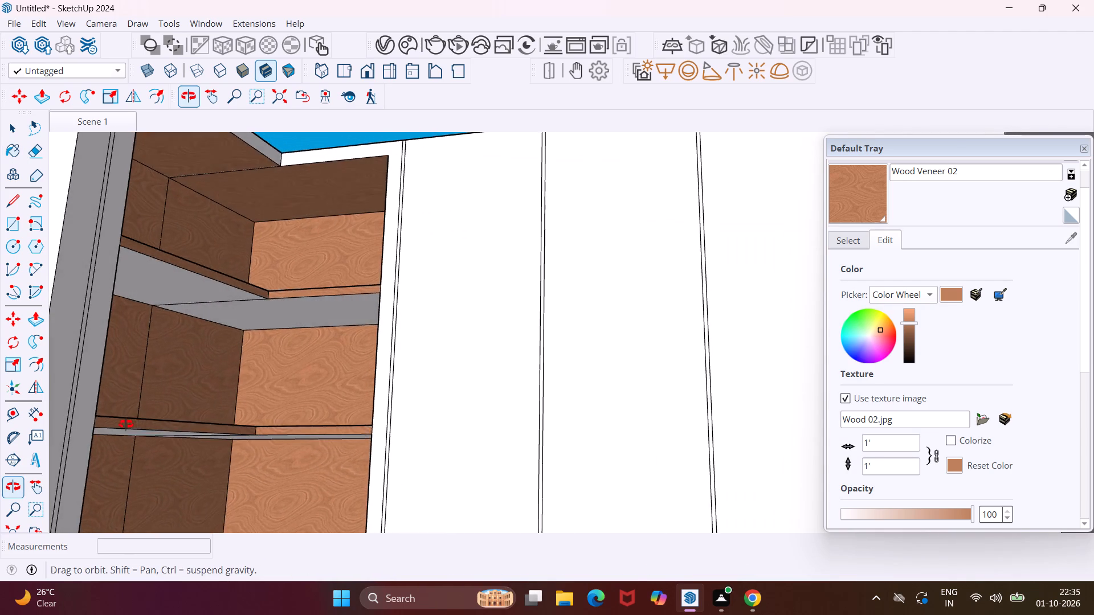
Paint the undersides of the corner cabinet's upper and lower shelves with Wood Veneer 02.
middle_click_drag(126, 424, 129, 407)
left_click(169, 284)
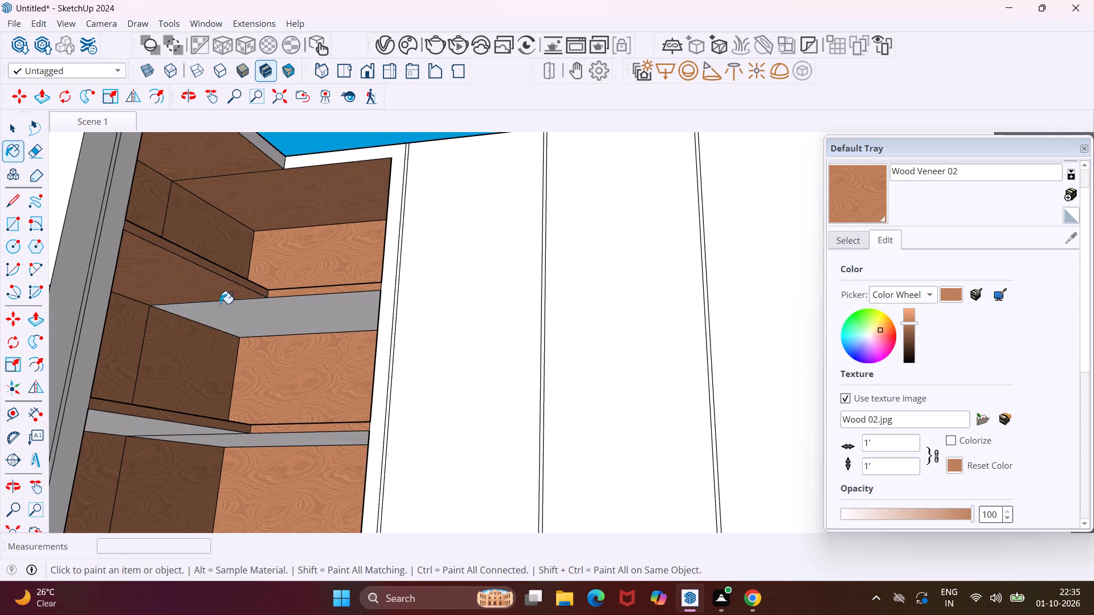
left_click(233, 311)
left_click(170, 430)
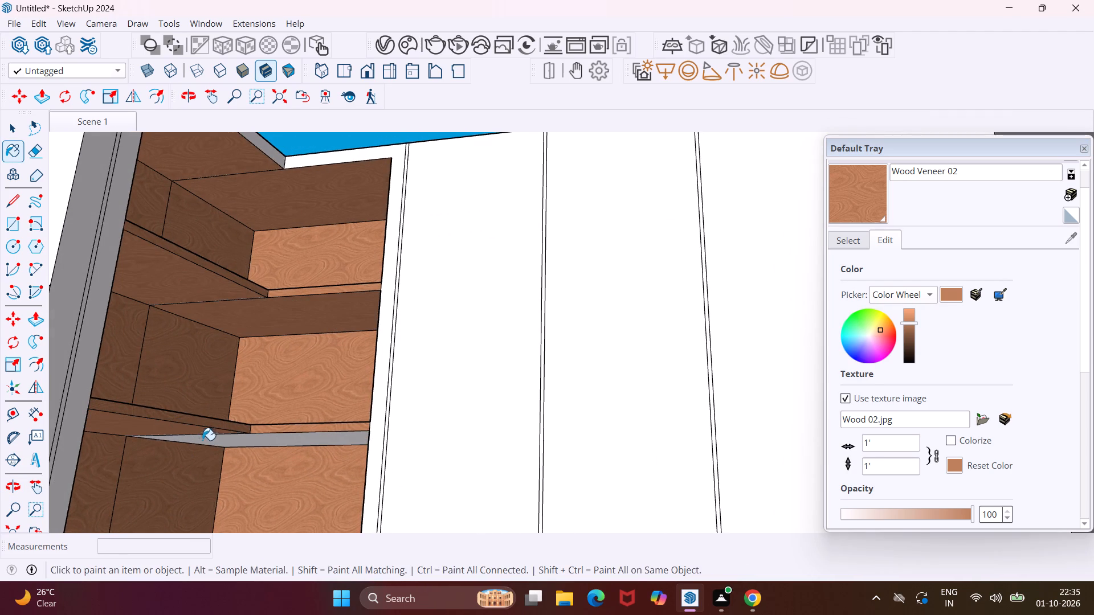
left_click(232, 444)
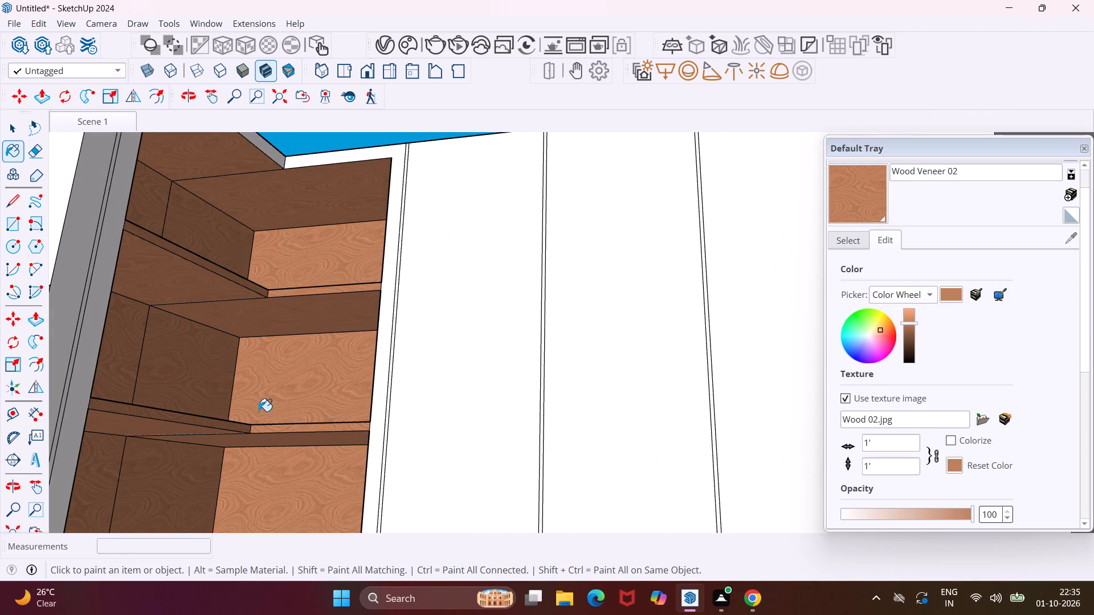
Paint the back, far side walls, ceiling, and shelf underside and front edge of the open cabinet beside the corner with Wood Veneer 02.
middle_click_drag(279, 346, 295, 420)
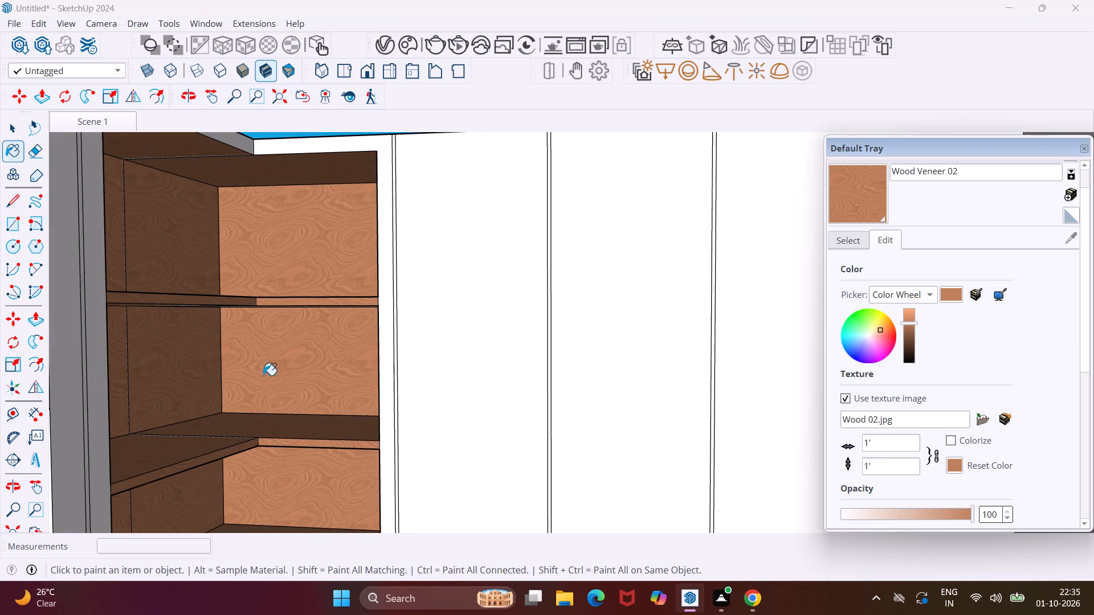
scroll(195, 338, "up", 3)
middle_click_drag(194, 326, 215, 277)
scroll(210, 294, "up", 1)
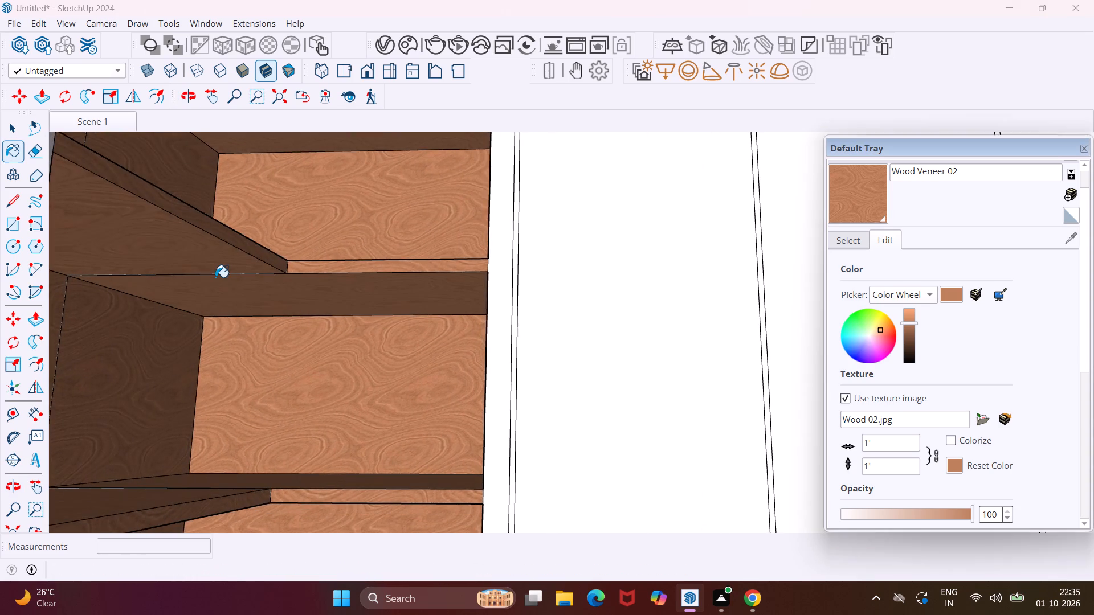
scroll(215, 277, "down", 15)
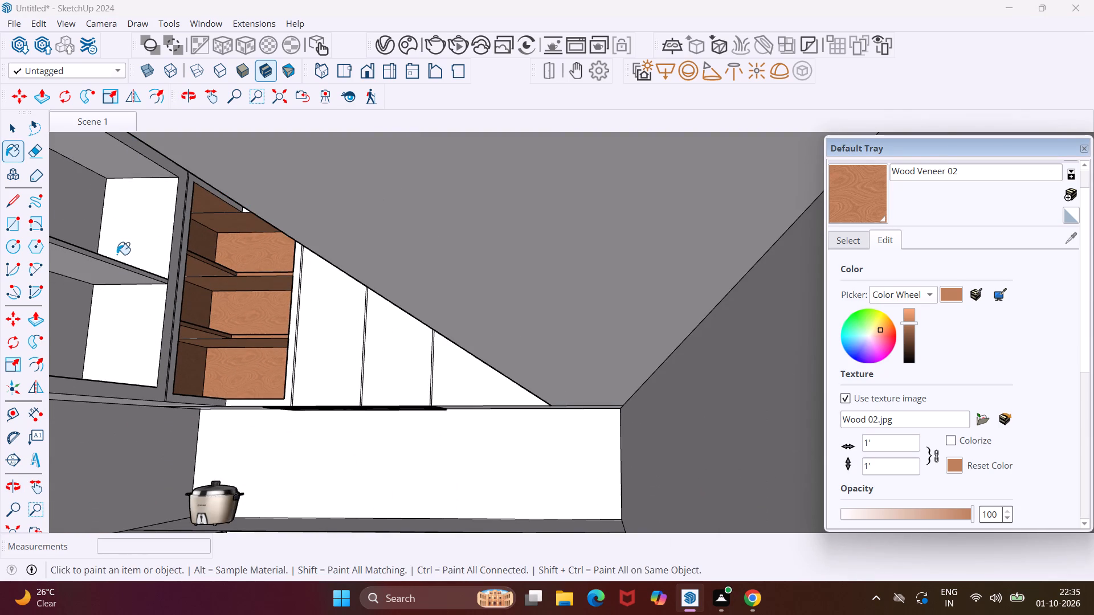
left_click(120, 236)
left_click(92, 232)
left_click(101, 279)
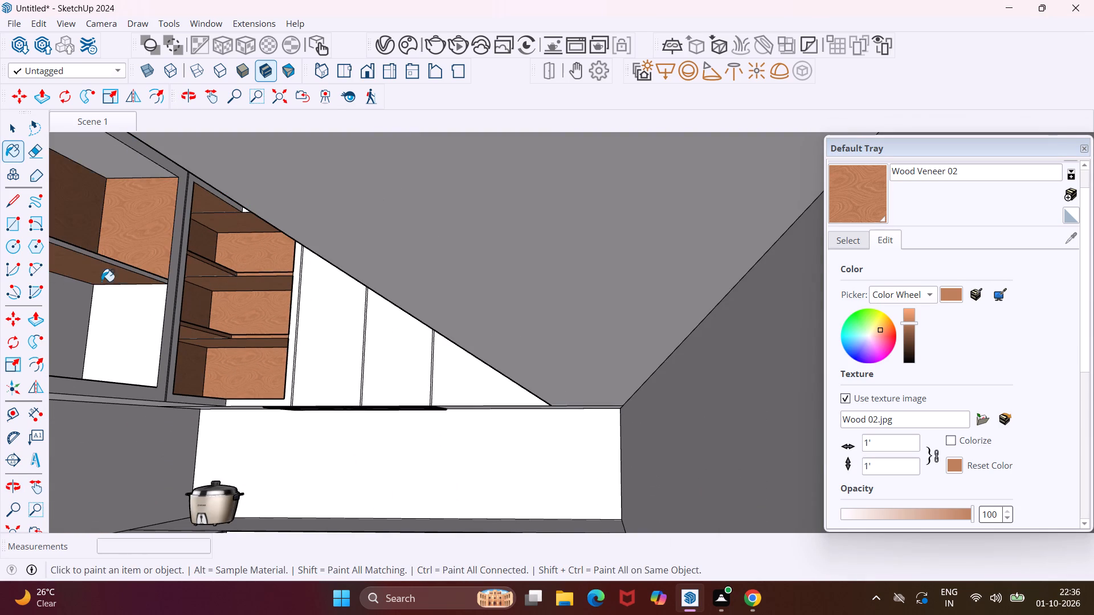
left_click(120, 310)
left_click(76, 301)
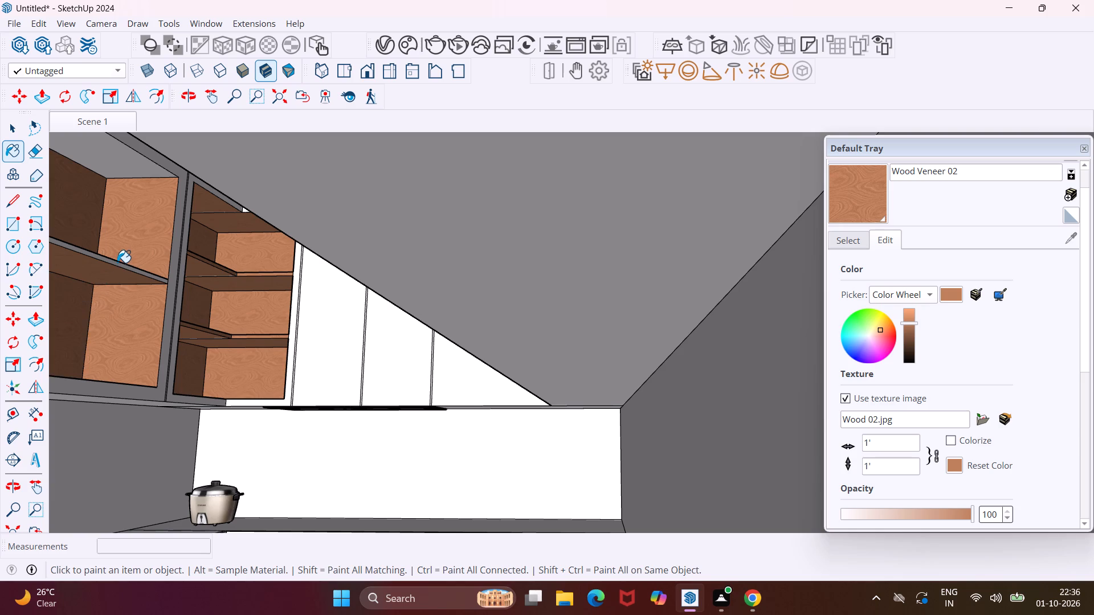
left_click(118, 265)
left_click(128, 161)
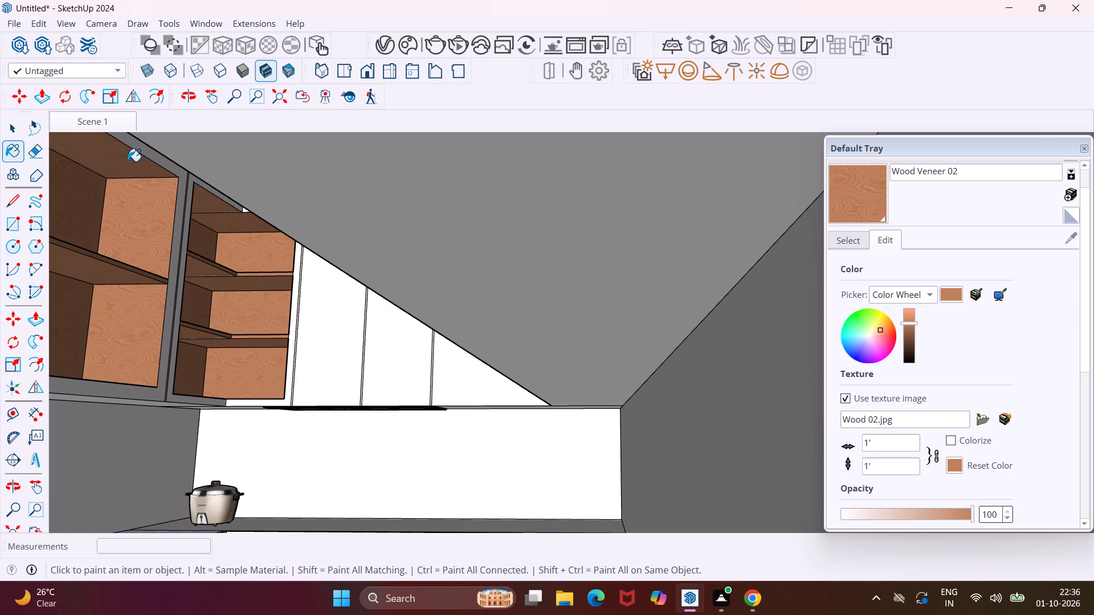
Paint the shelf's top surface and the floor of the open cabinet beside the corner with Wood Veneer 02.
middle_click_drag(117, 210, 189, 261)
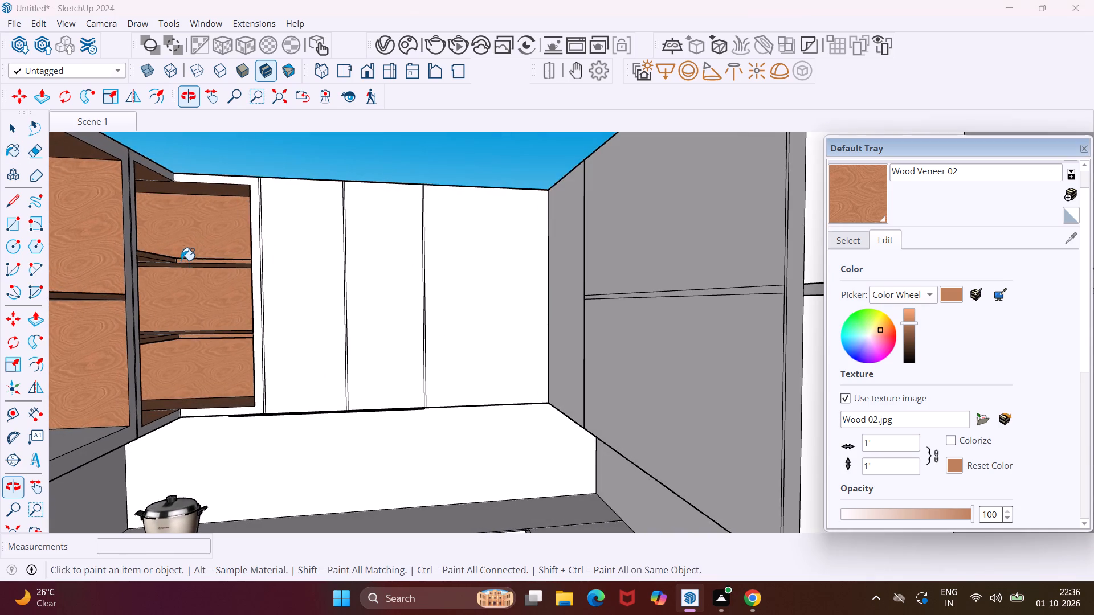
scroll(175, 259, "down", 8)
middle_click_drag(131, 249, 119, 256)
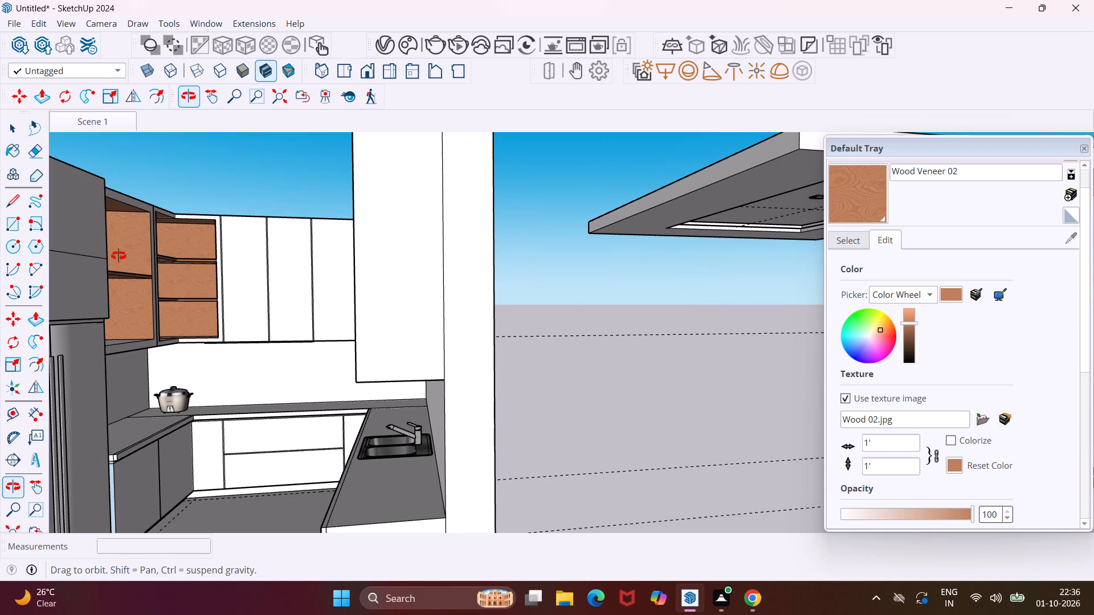
middle_click_drag(119, 256, 47, 339)
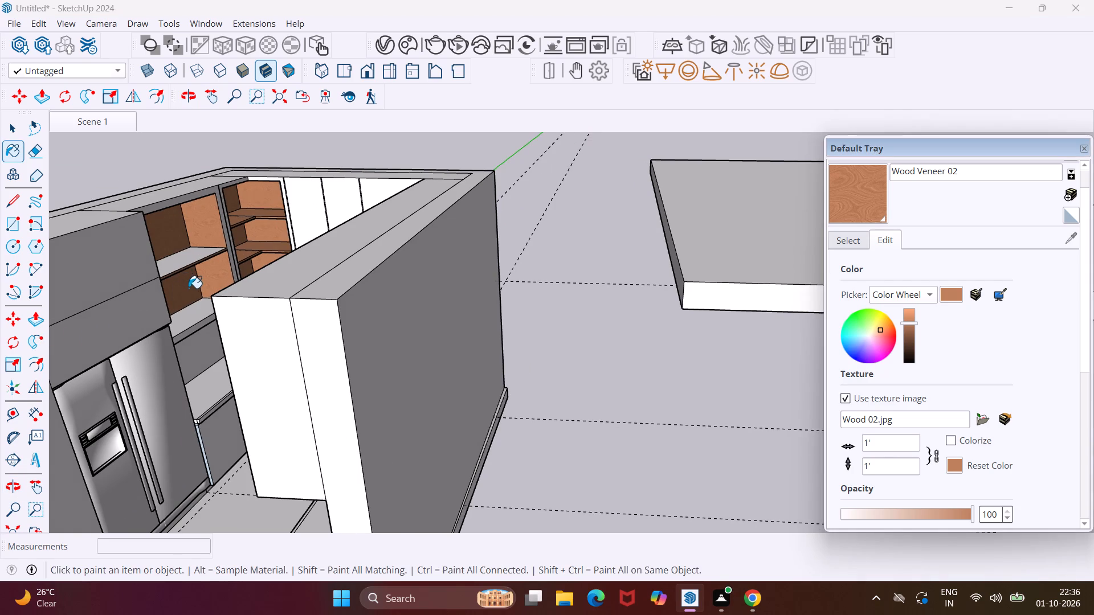
scroll(189, 287, "up", 9)
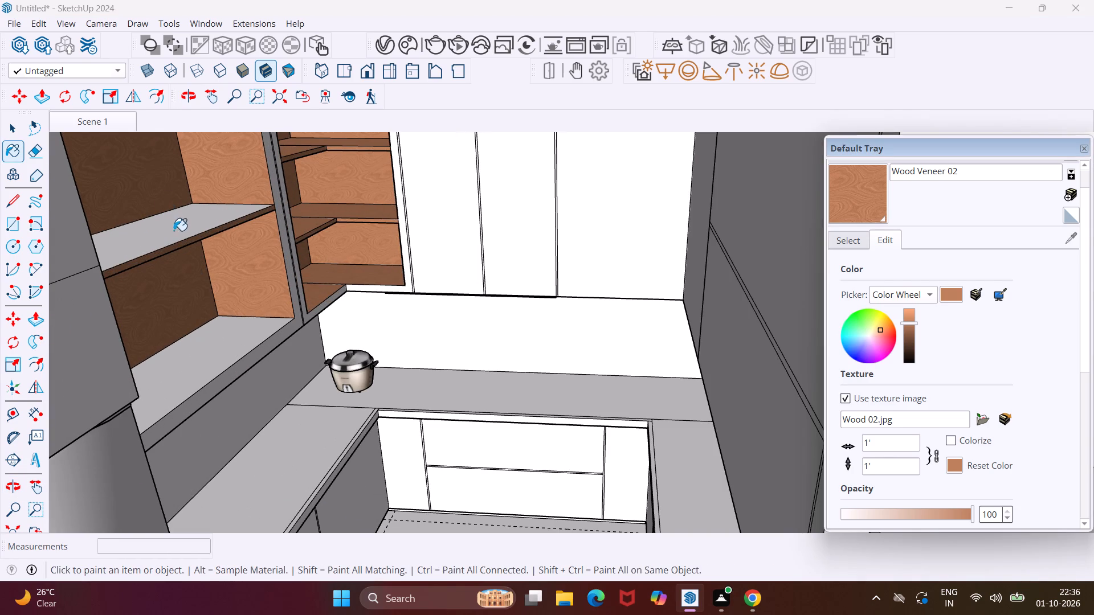
left_click(174, 231)
left_click(196, 359)
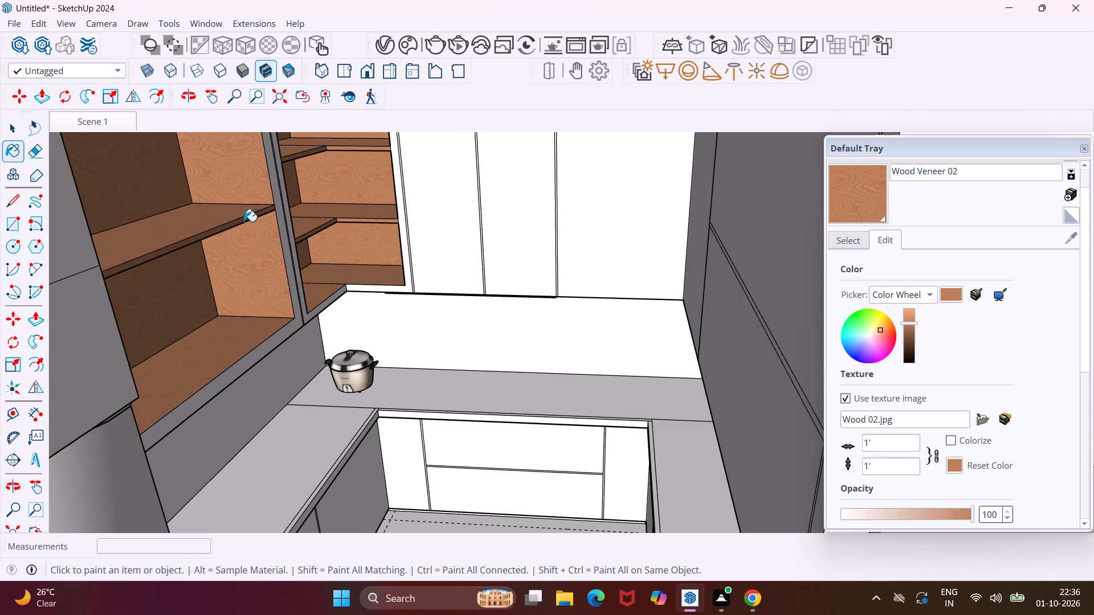
Paint the fridge-side inner walls of both compartments in the open cabinet beside the corner with Wood Veneer 02.
middle_click_drag(240, 219, 108, 274)
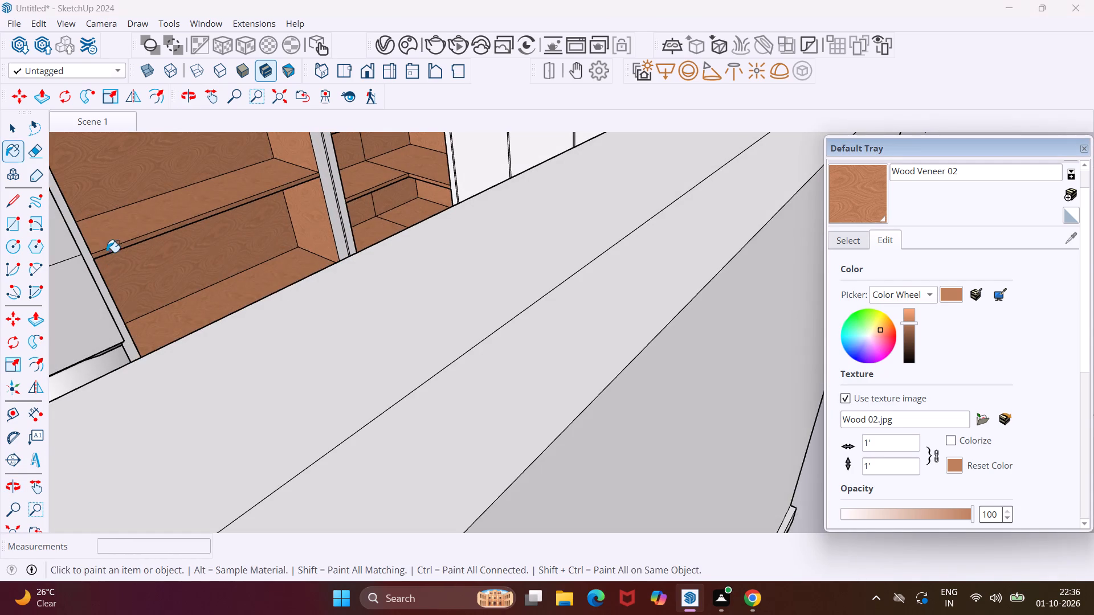
scroll(93, 235, "up", 5)
middle_click_drag(93, 233, 0, 260)
left_click(103, 173)
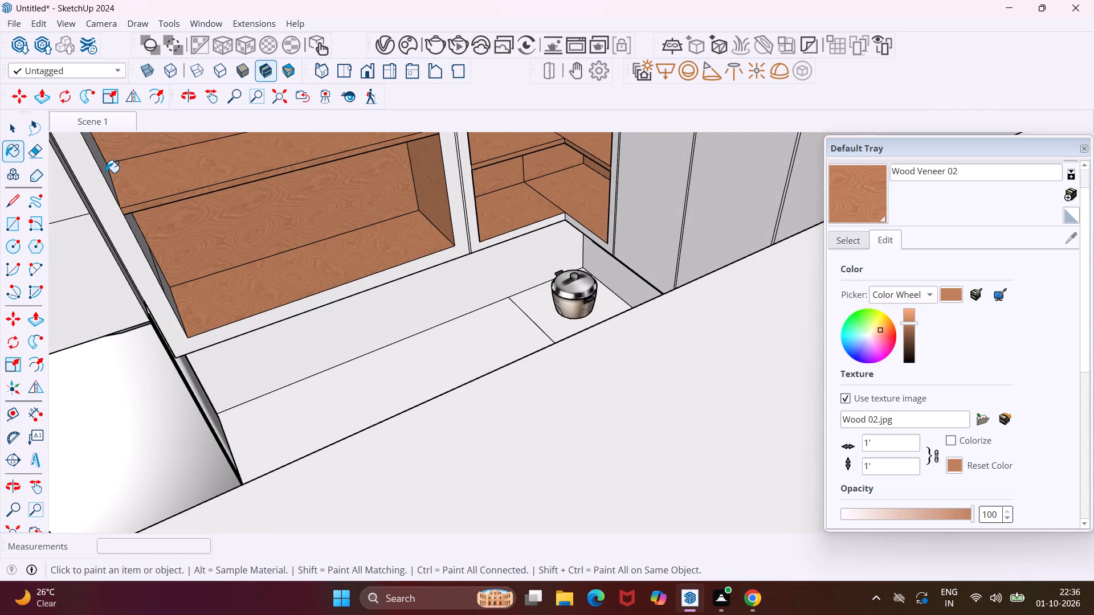
left_click(106, 173)
left_click(146, 253)
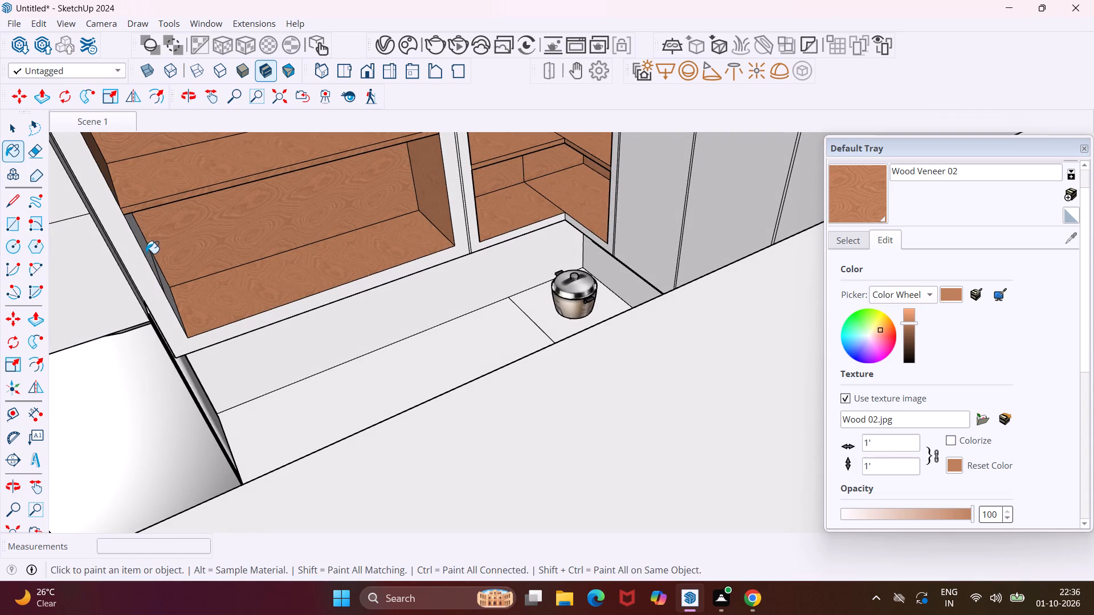
scroll(176, 280, "up", 8)
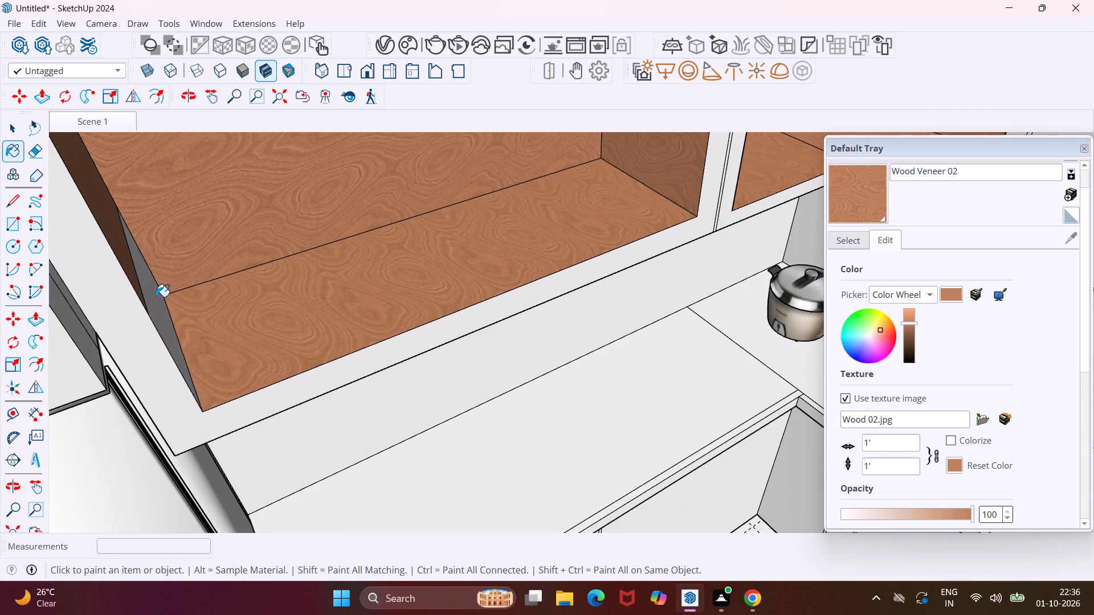
middle_click_drag(169, 285, 103, 287)
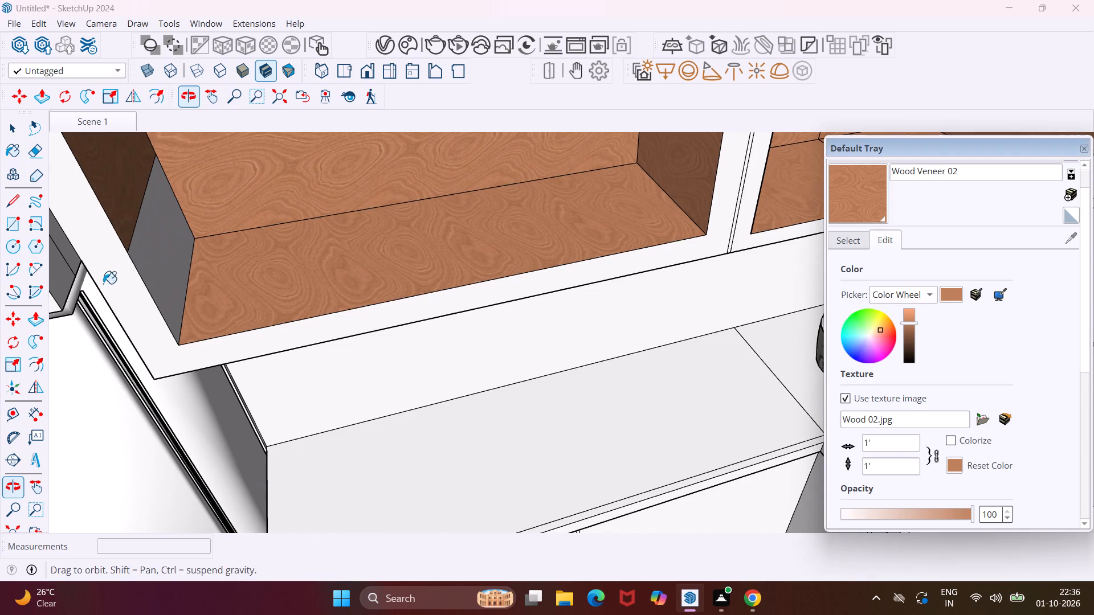
left_click(150, 263)
Paint the backs, one side wall per compartment, the shelf top and the floor of the open sink-side upper cabinet with Wood Veneer 02.
scroll(173, 246, "down", 6)
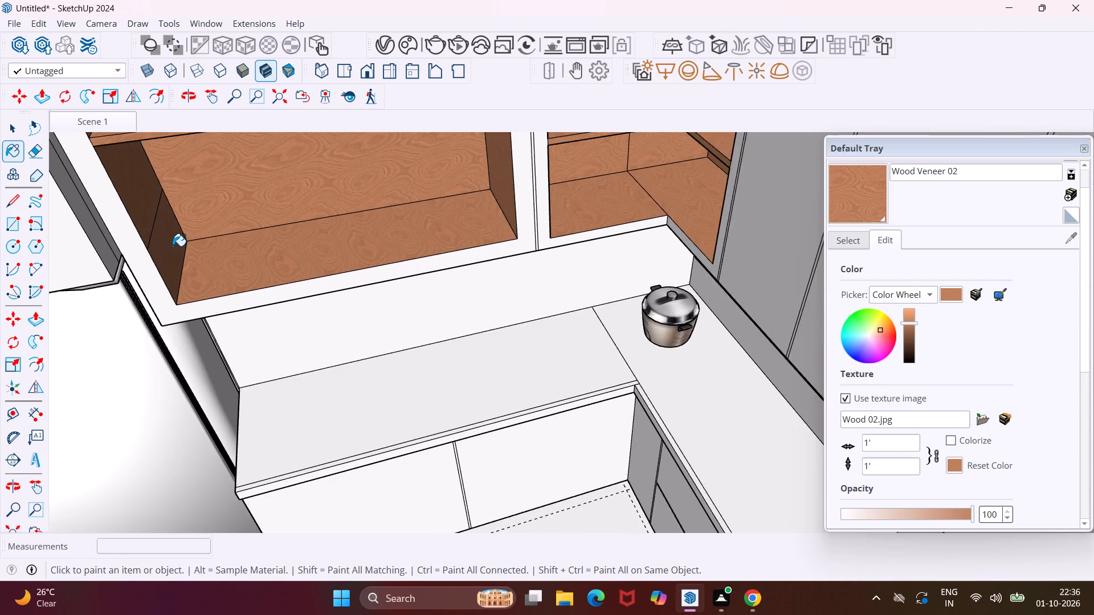
scroll(173, 246, "down", 14)
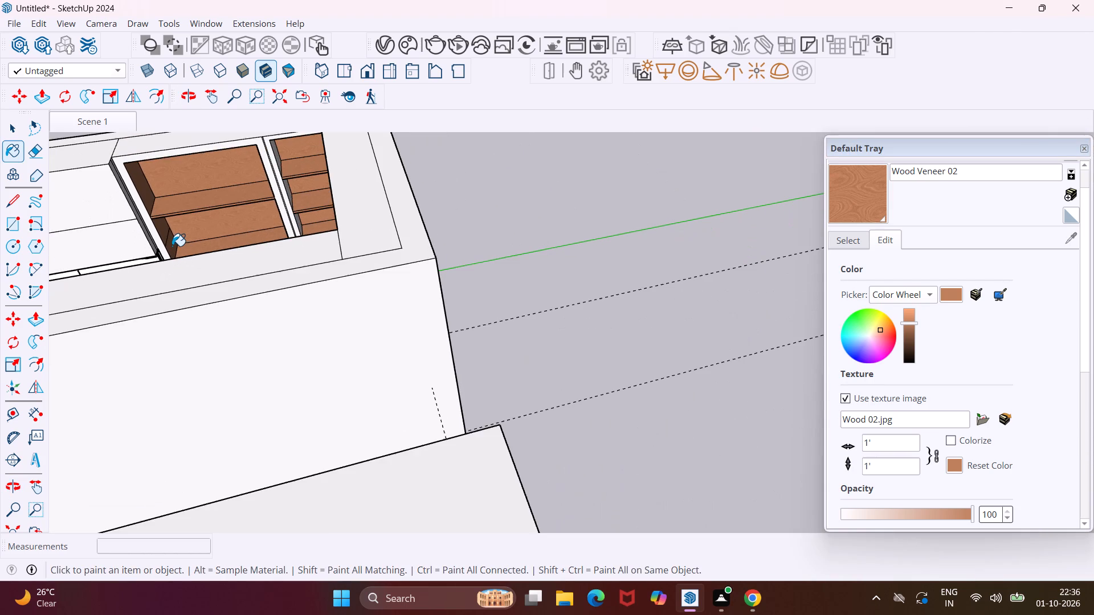
middle_click_drag(185, 216, 227, 133)
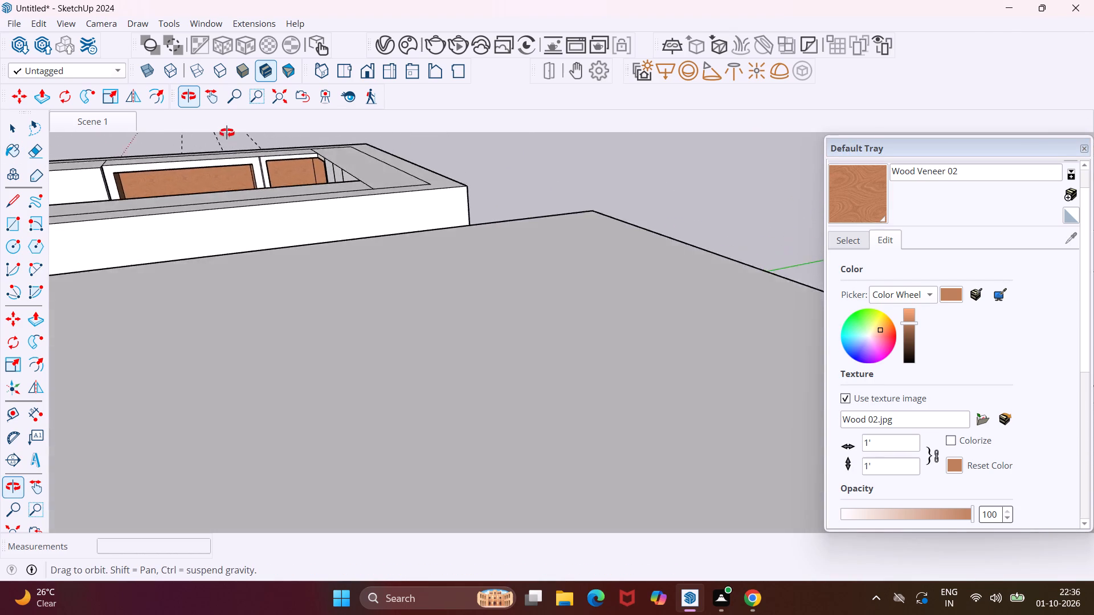
middle_click_drag(227, 133, 513, 136)
scroll(365, 244, "down", 1)
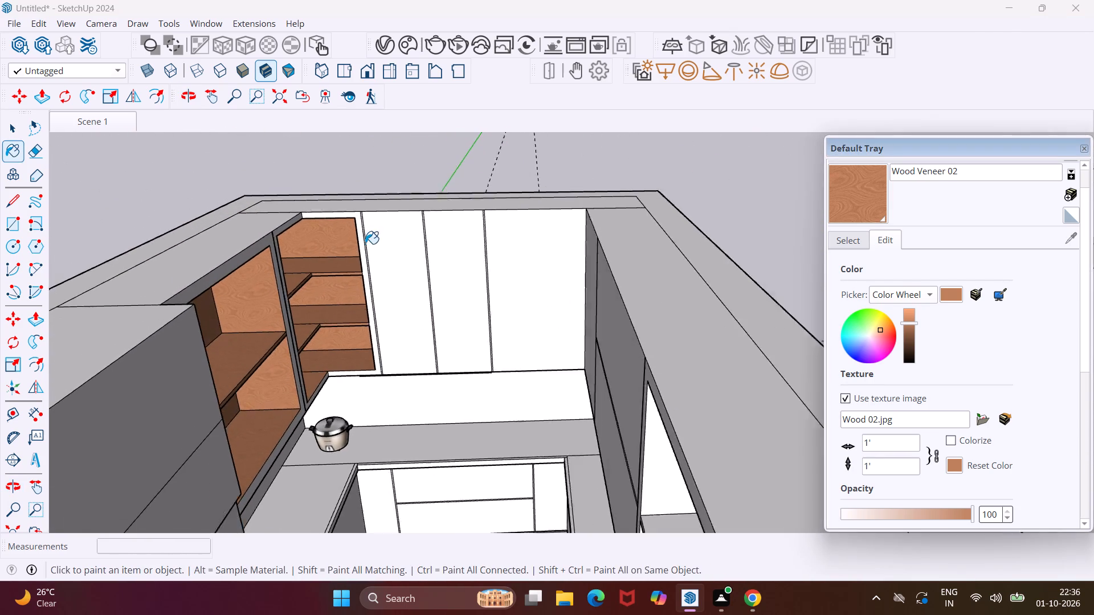
scroll(365, 244, "down", 8)
middle_click_drag(396, 378, 484, 389)
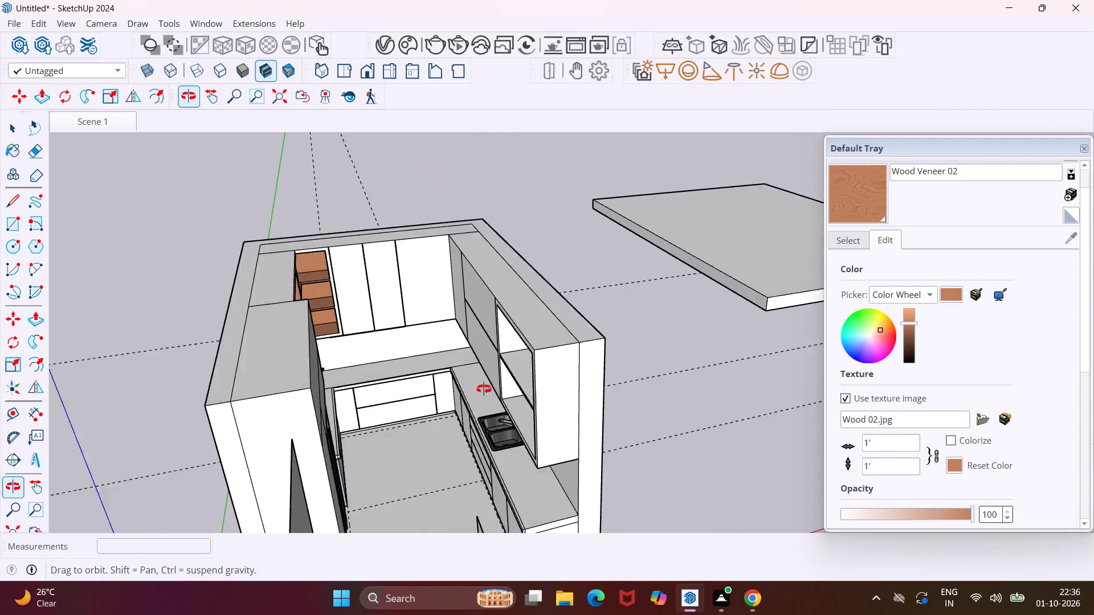
middle_click_drag(484, 389, 676, 371)
scroll(709, 336, "up", 5)
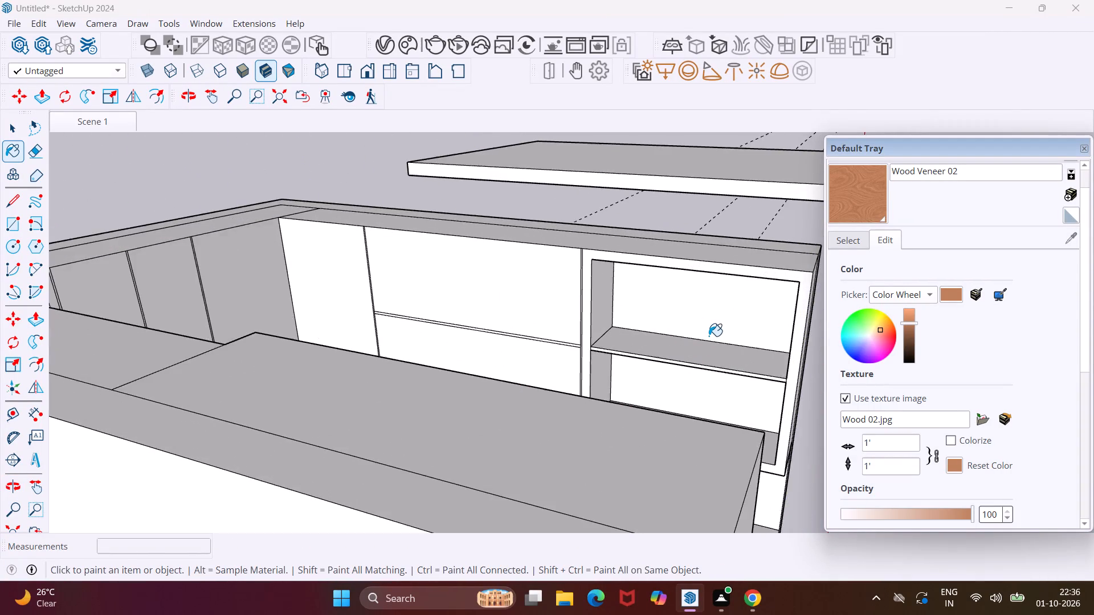
scroll(709, 336, "up", 4)
left_click(713, 306)
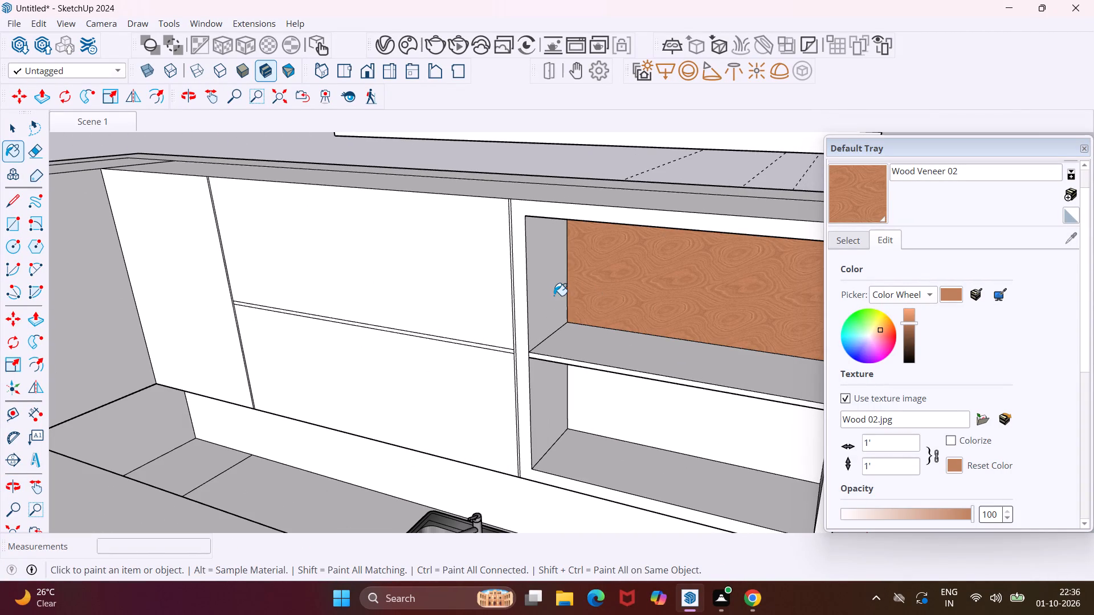
left_click(553, 295)
left_click(594, 352)
left_click(557, 399)
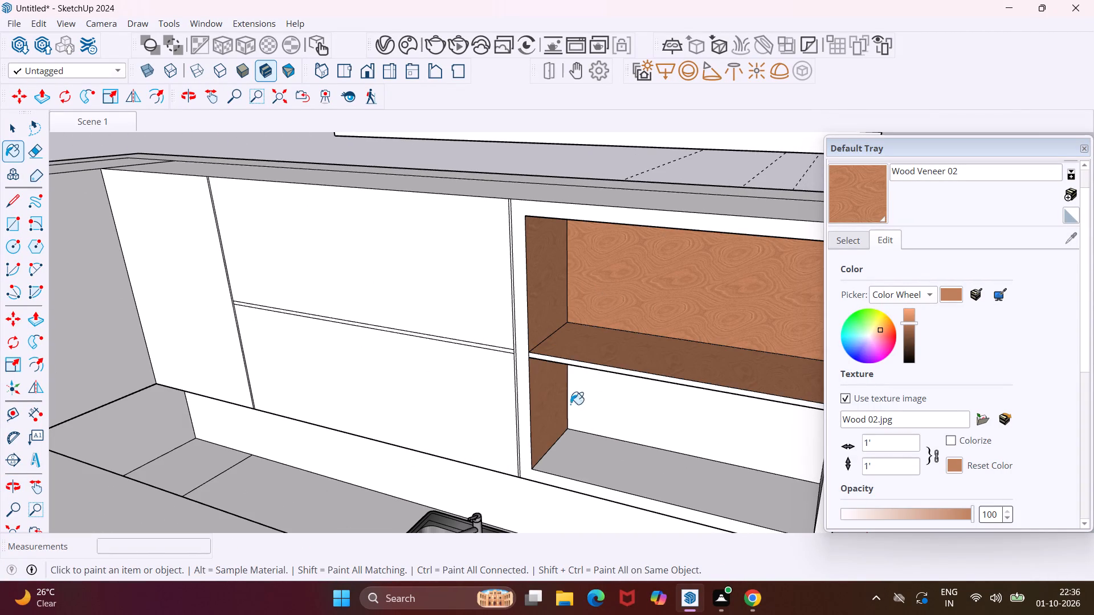
left_click(636, 417)
left_click(624, 452)
Paint the front edge and underside of the shelf in the open sink-side upper cabinet with Wood Veneer 02.
middle_click_drag(648, 305, 648, 304)
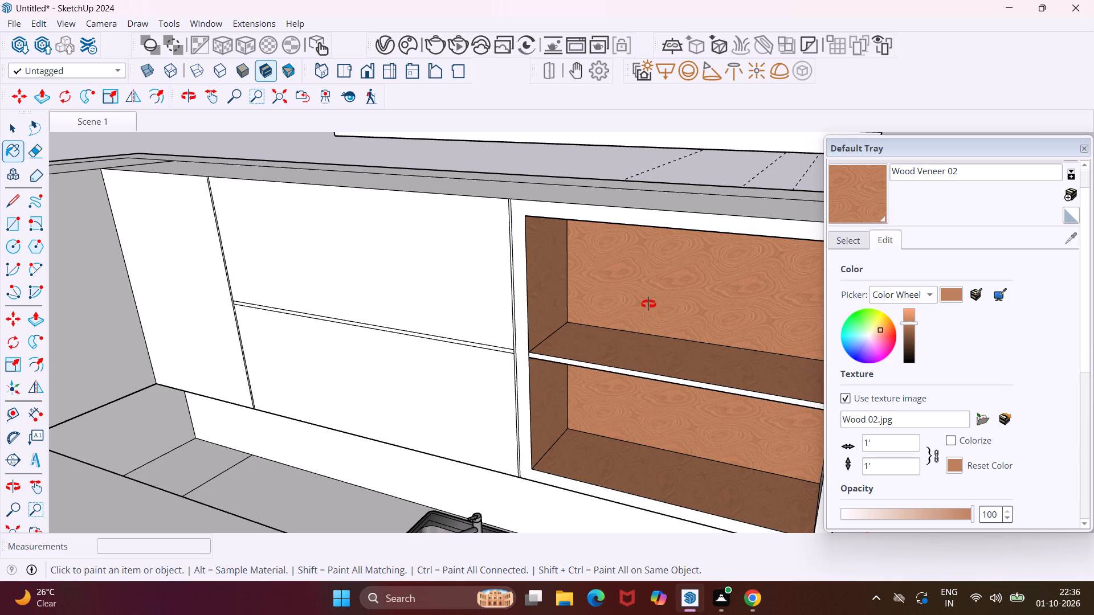
middle_click_drag(648, 304, 769, 315)
scroll(703, 287, "up", 1)
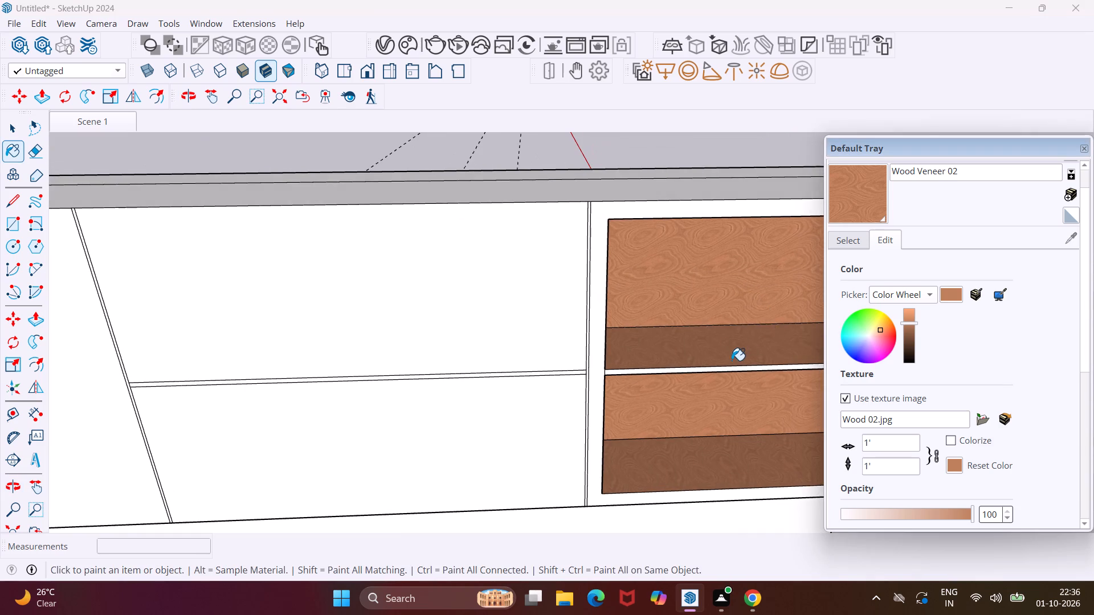
scroll(732, 360, "up", 10)
left_click(676, 392)
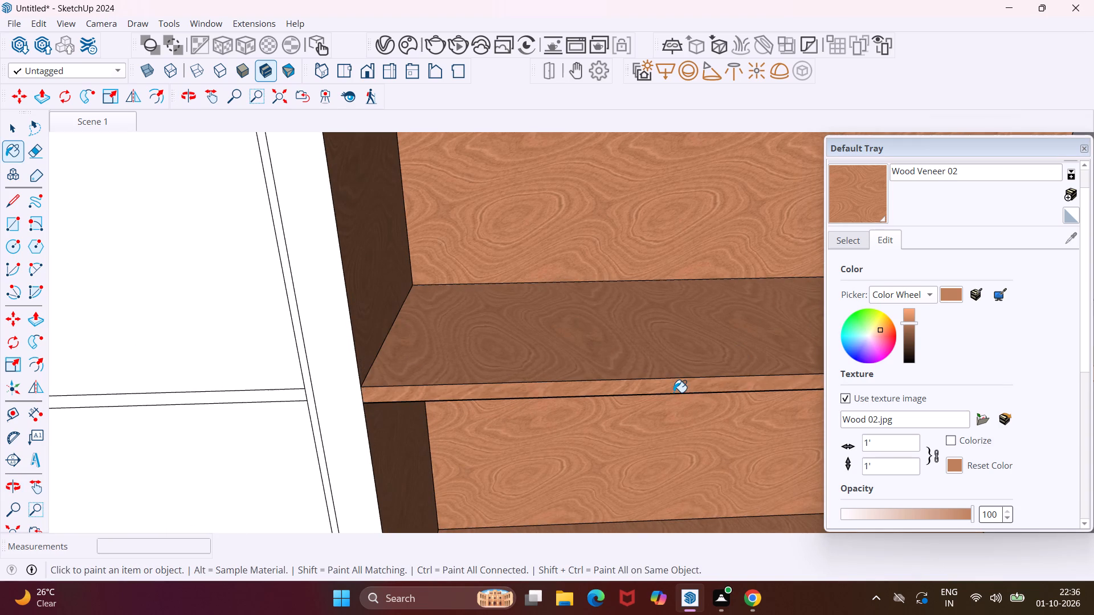
middle_click_drag(673, 392, 760, 253)
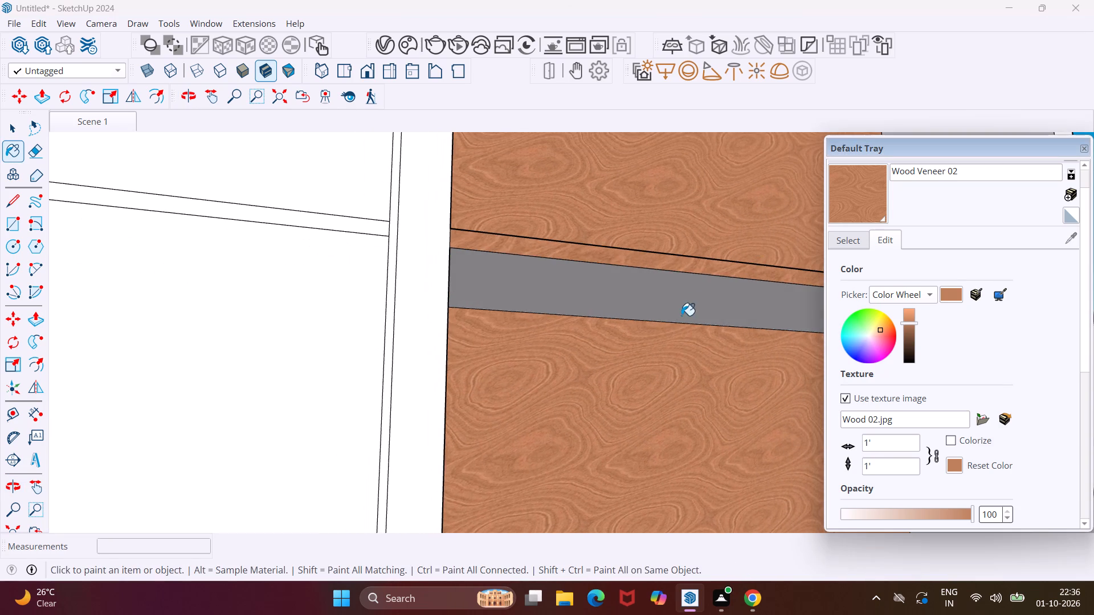
left_click(680, 302)
middle_click_drag(729, 222, 660, 266)
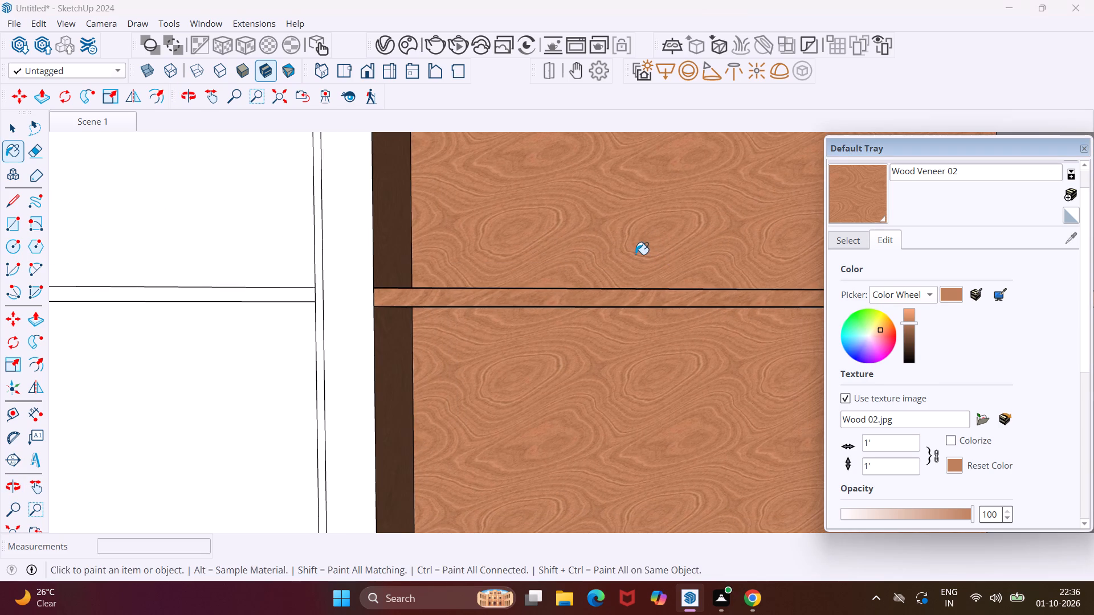
Paint the remaining side wall in both compartments and the ceiling of the open sink-side upper cabinet with Wood Veneer 02.
left_click(215, 92)
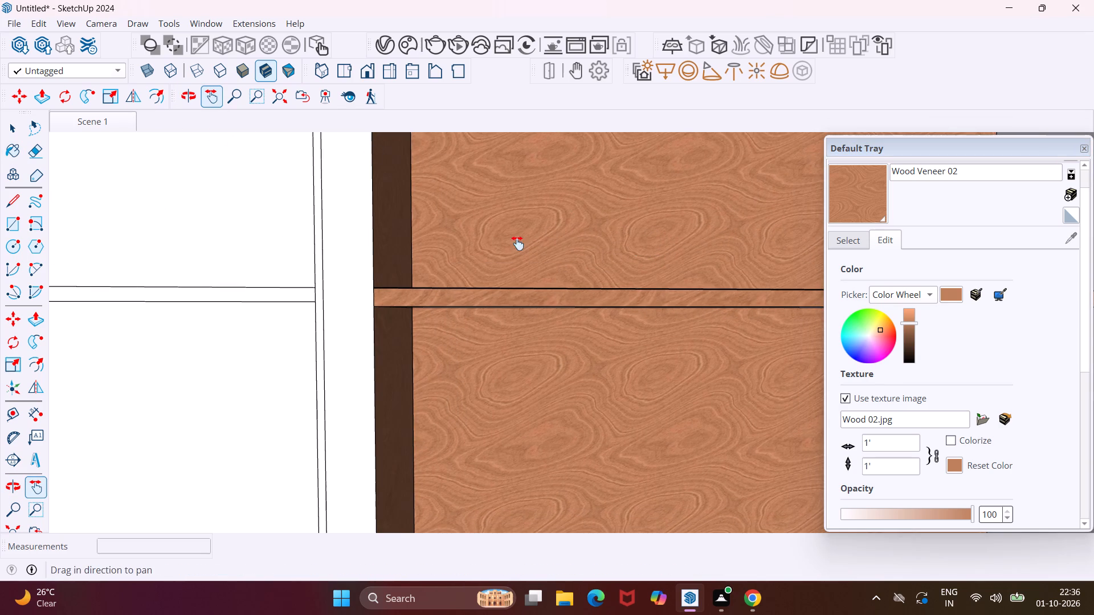
left_click_drag(518, 243, 271, 300)
scroll(288, 292, "down", 4)
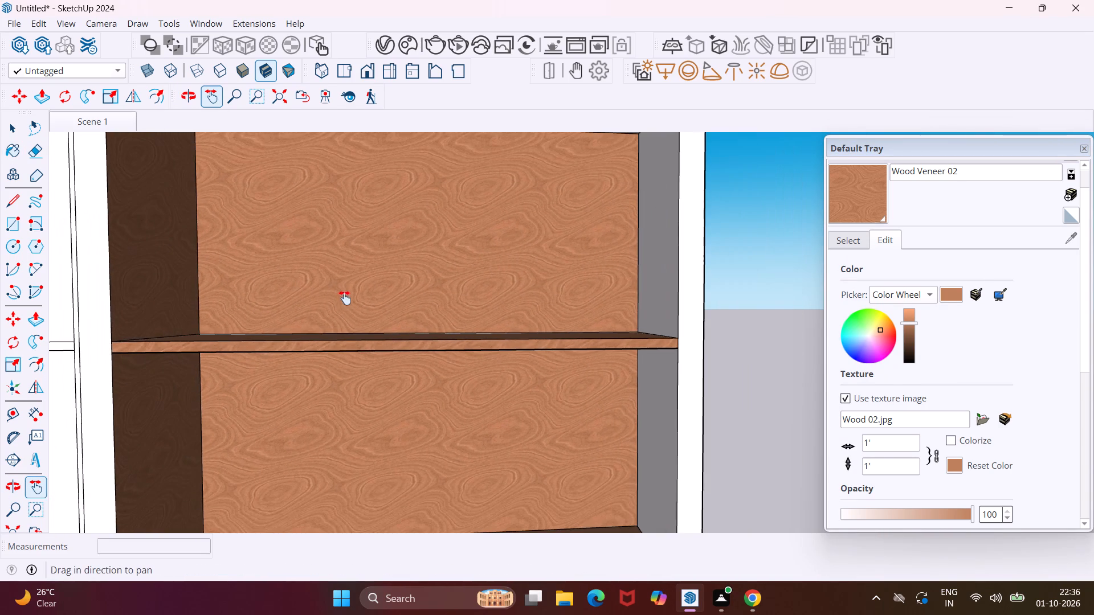
middle_click_drag(368, 293, 462, 265)
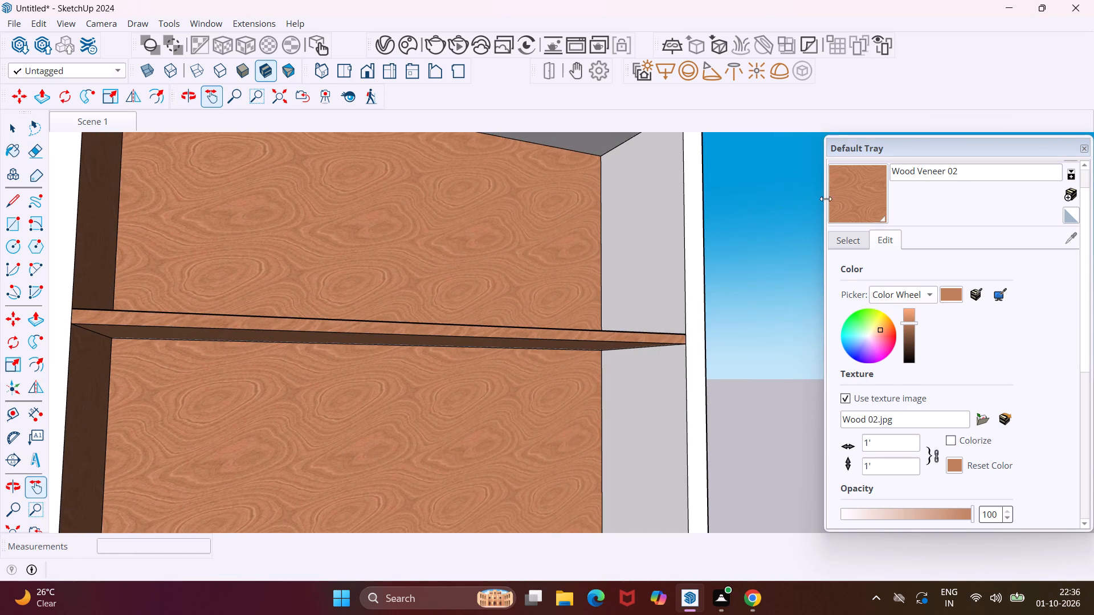
left_click(861, 196)
left_click(655, 378)
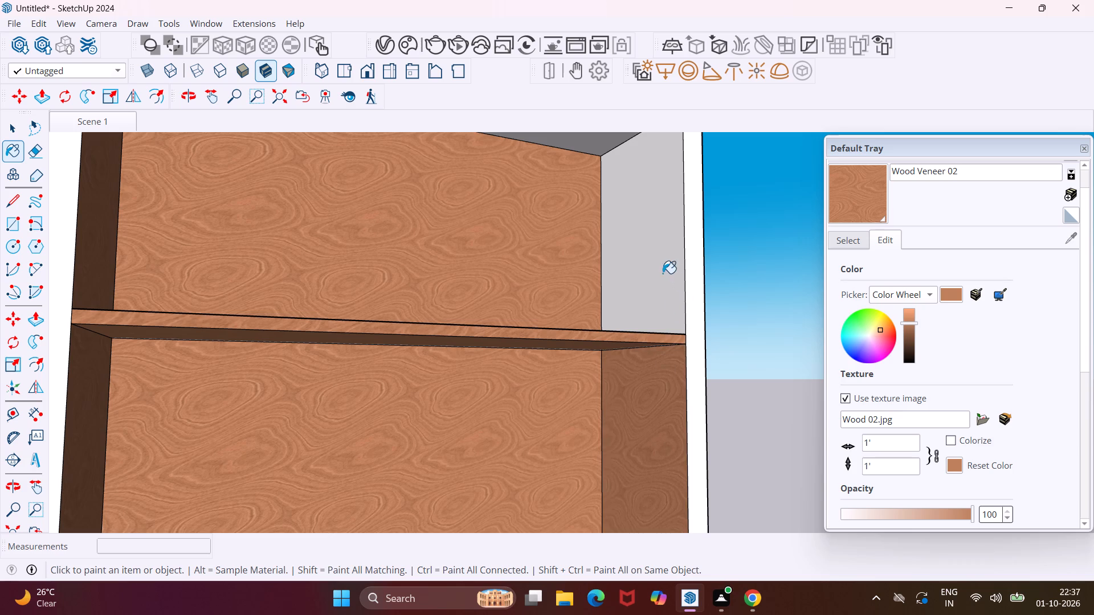
left_click(663, 273)
left_click(610, 136)
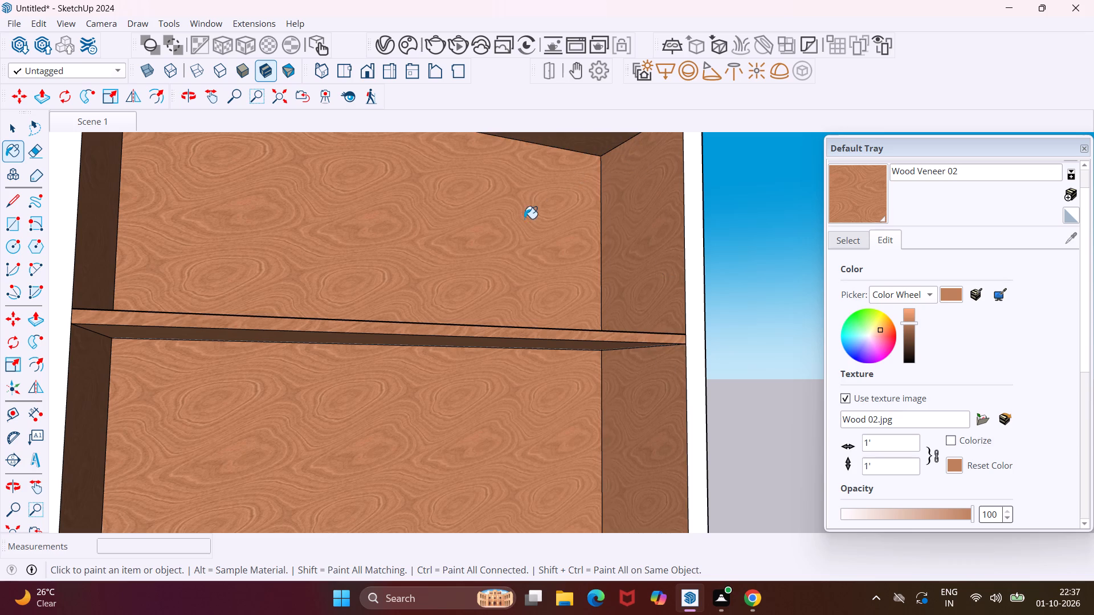
Push the narrow vertical gap strip between the open corner shelves and the first back-wall upper cabinet door inward 0.4".
scroll(512, 234, "down", 11)
scroll(510, 235, "down", 11)
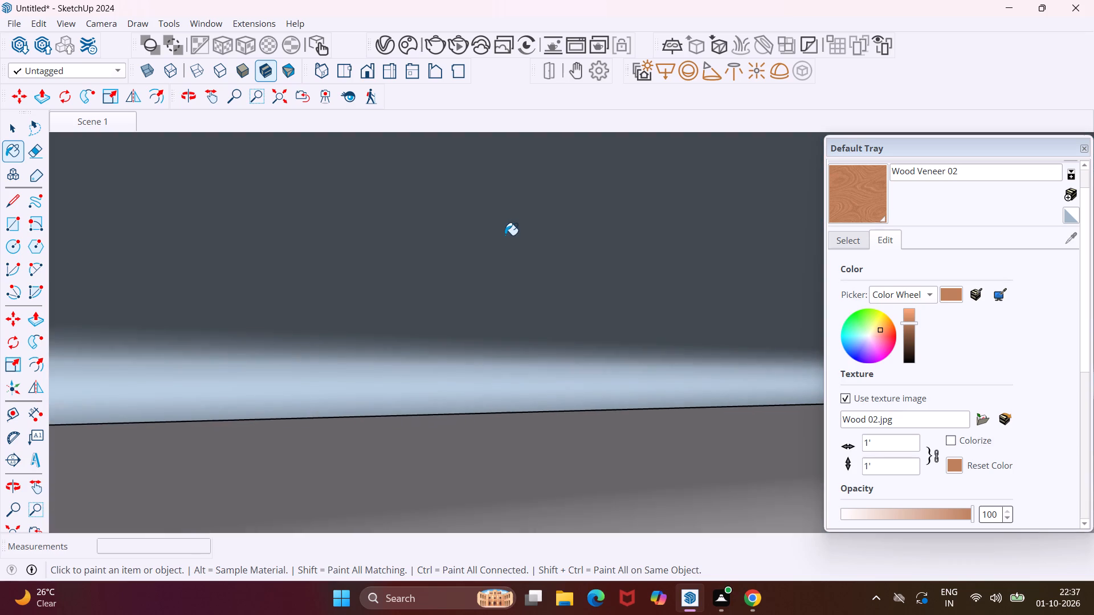
scroll(505, 235, "down", 9)
scroll(501, 235, "down", 20)
scroll(501, 235, "down", 7)
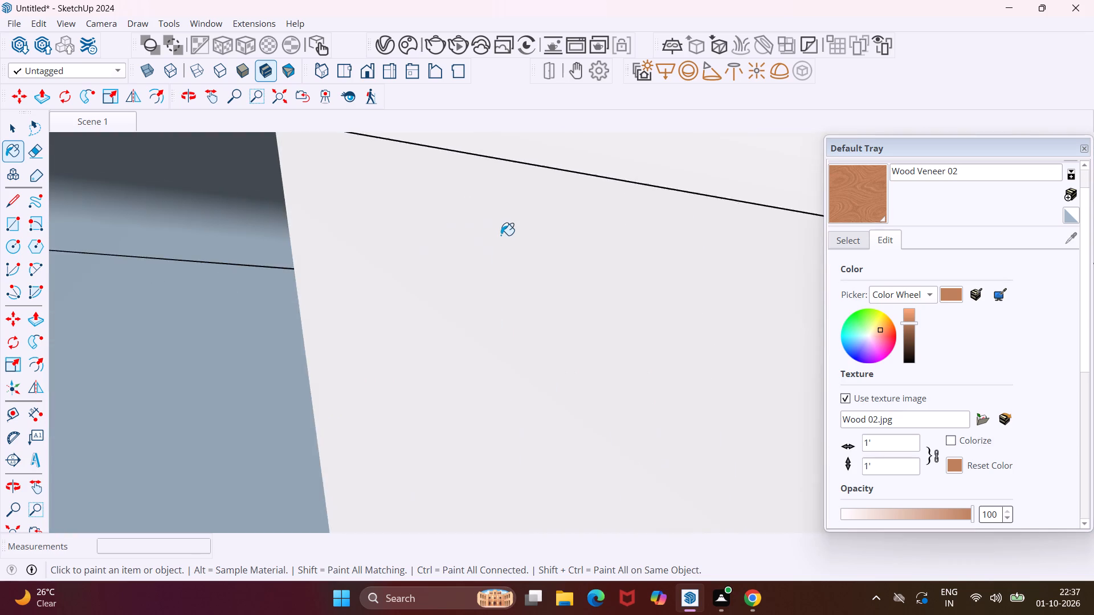
scroll(501, 235, "down", 20)
scroll(501, 235, "down", 20)
scroll(501, 235, "down", 2)
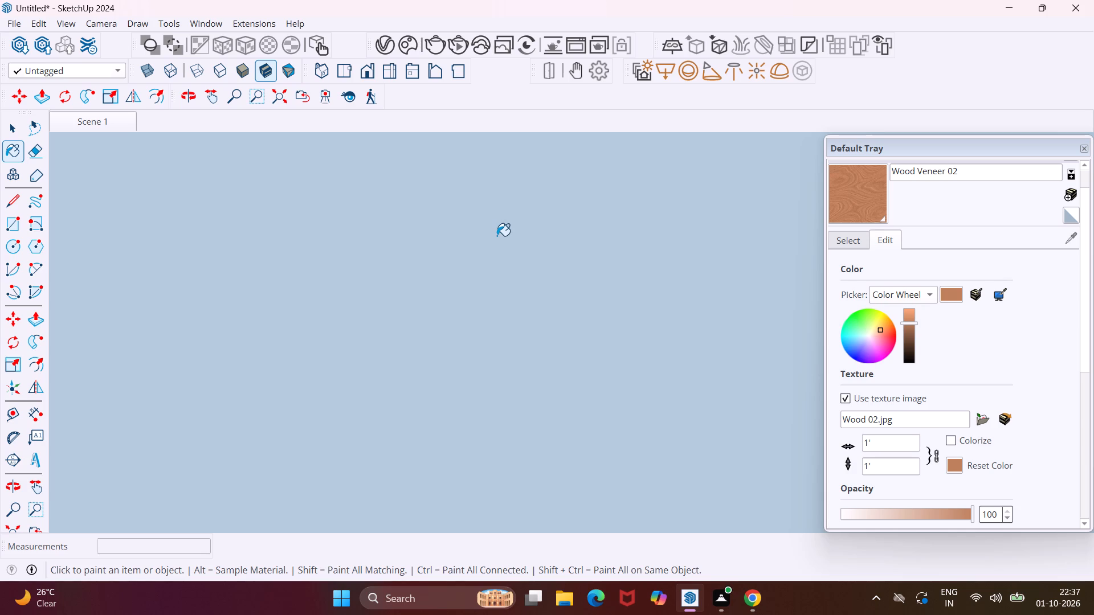
scroll(497, 236, "down", 2)
scroll(496, 235, "down", 19)
scroll(484, 284, "down", 16)
scroll(475, 276, "down", 14)
scroll(404, 272, "down", 6)
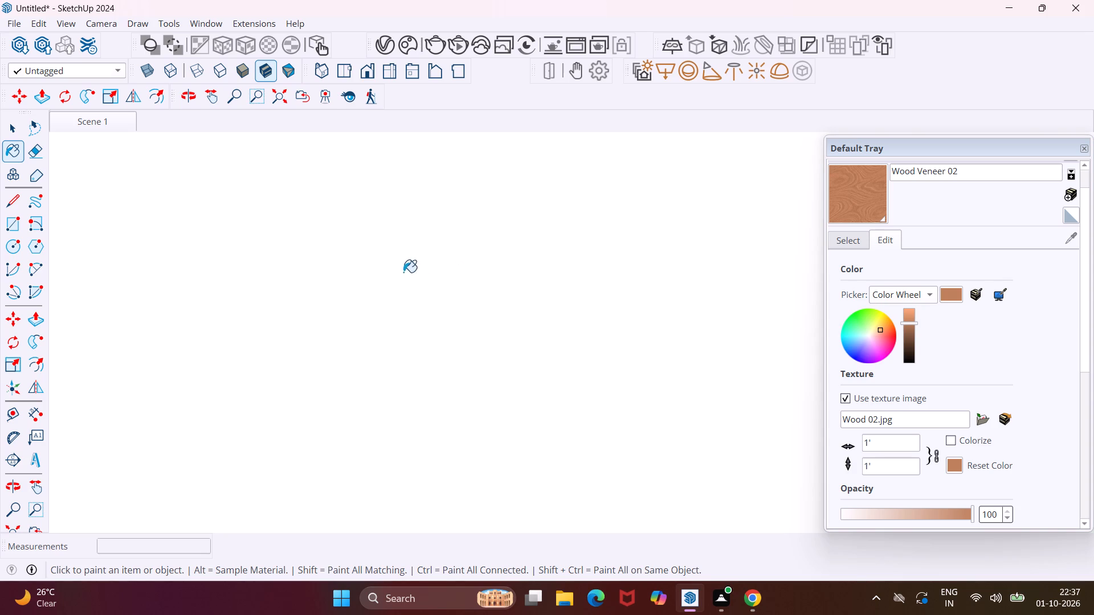
scroll(395, 265, "down", 20)
scroll(395, 265, "down", 11)
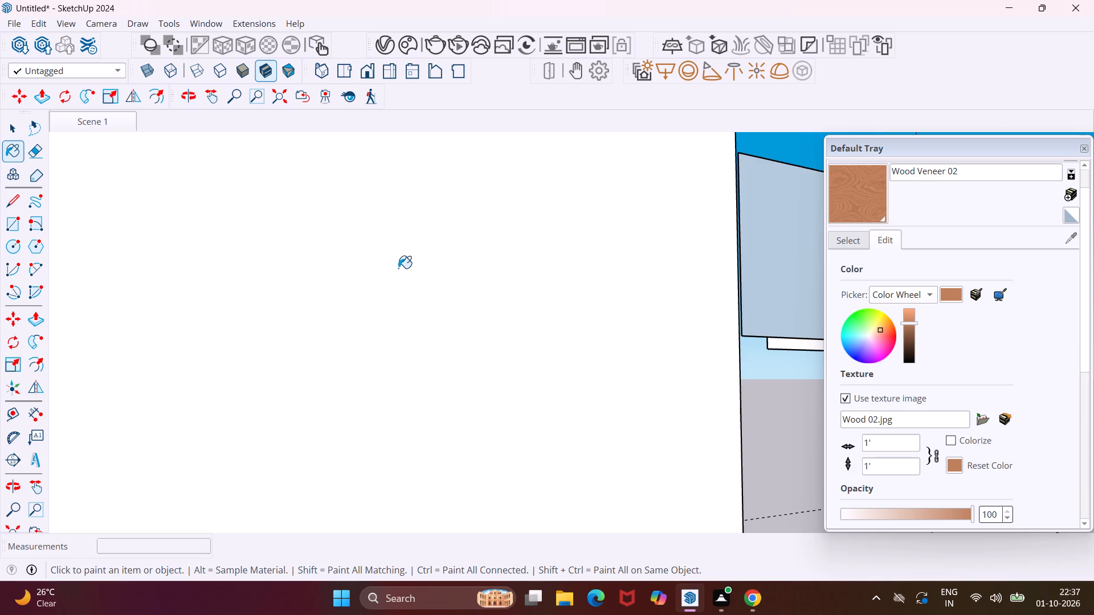
scroll(412, 259, "down", 6)
middle_click_drag(632, 290, 503, 326)
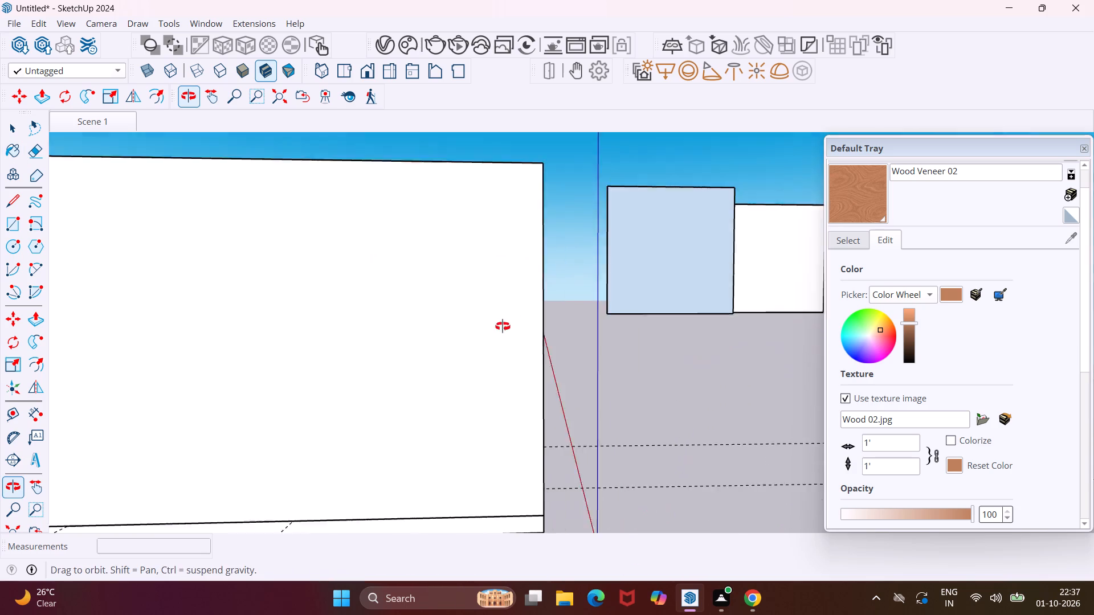
middle_click_drag(503, 326, 231, 398)
middle_click_drag(593, 233, 483, 269)
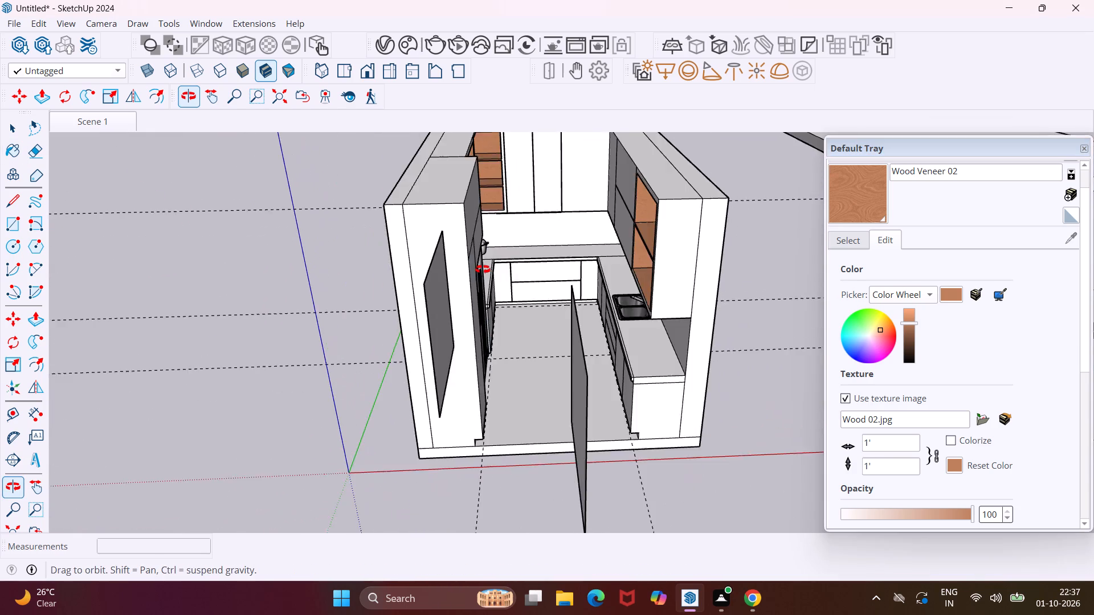
middle_click_drag(483, 269, 455, 277)
key("Escape")
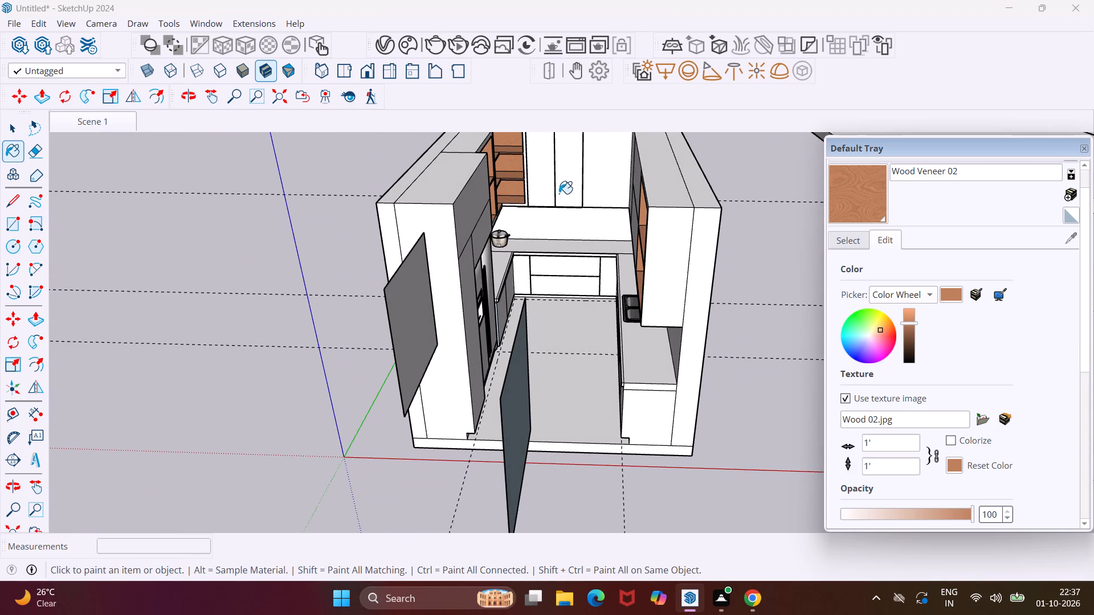
key("Escape")
key("space")
scroll(543, 165, "up", 10)
middle_click_drag(512, 195, 475, 199)
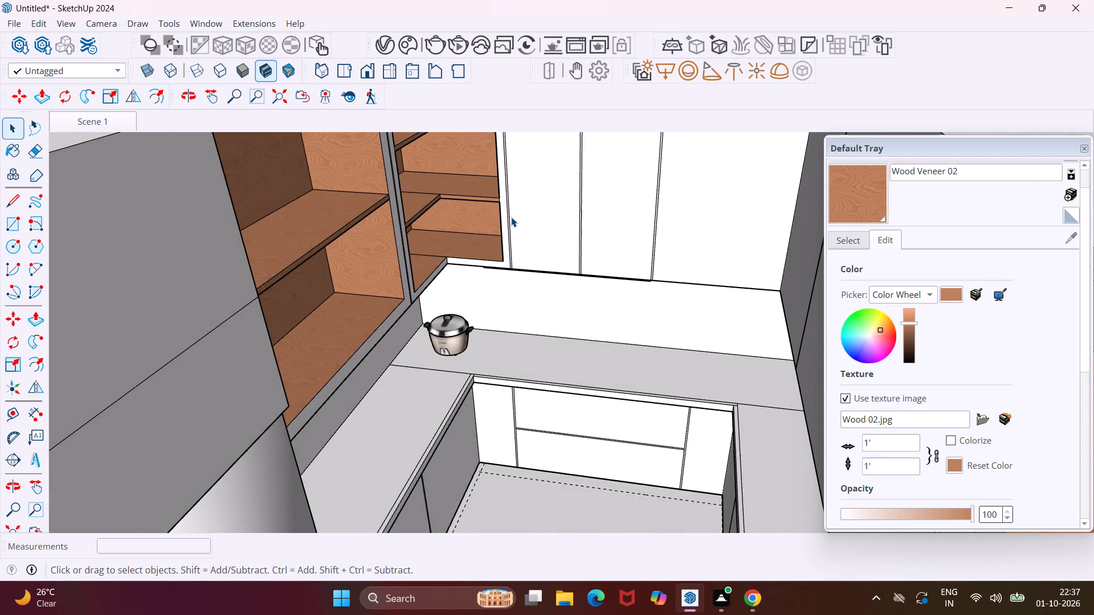
scroll(511, 217, "up", 9)
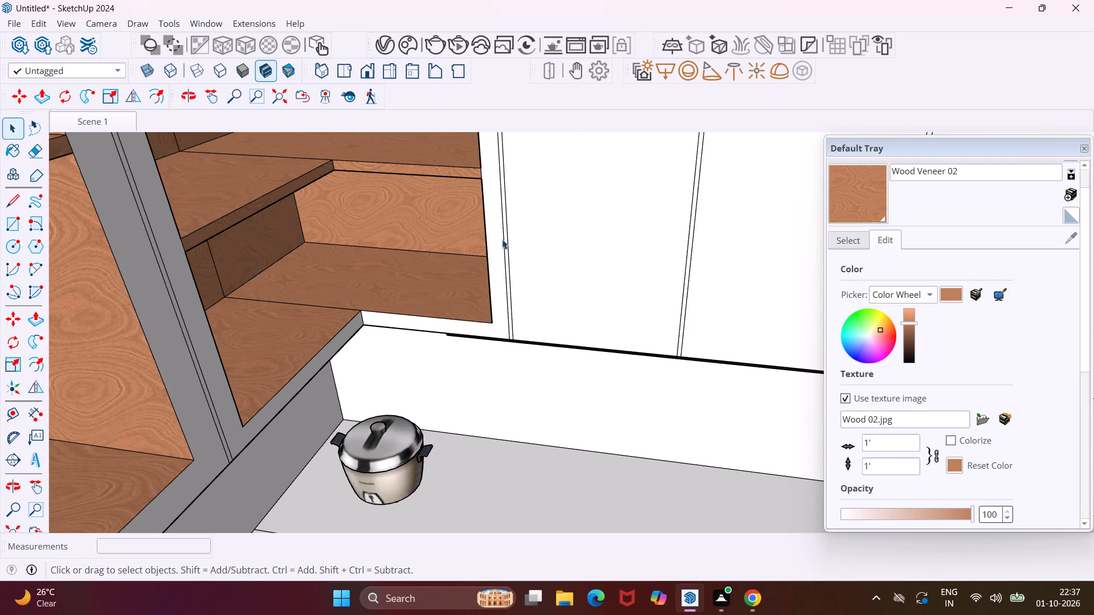
scroll(514, 237, "up", 7)
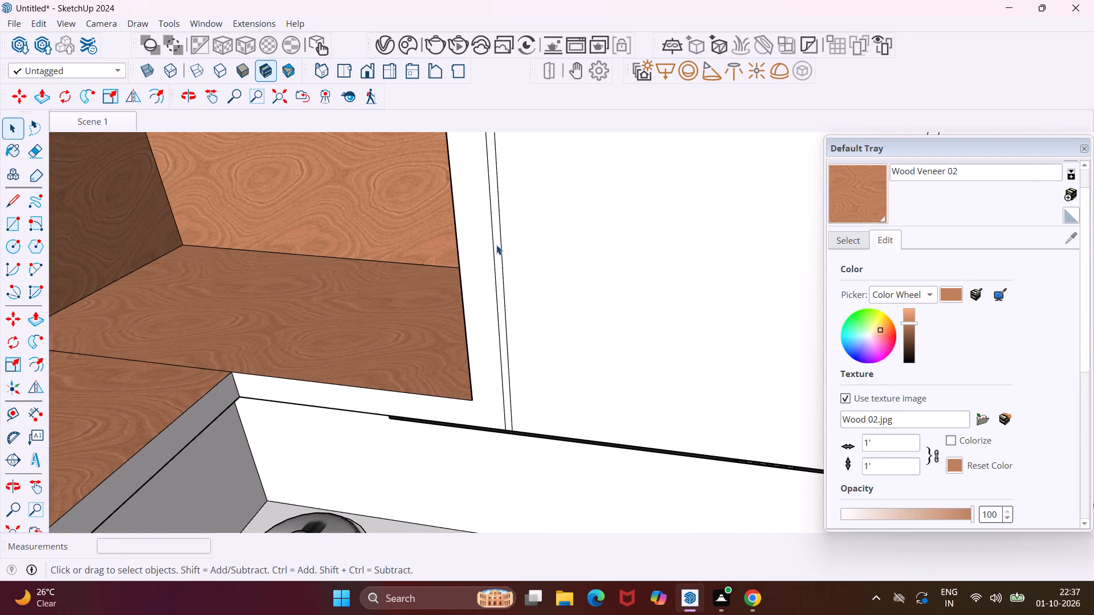
left_click(496, 245)
key("p")
left_click(496, 245)
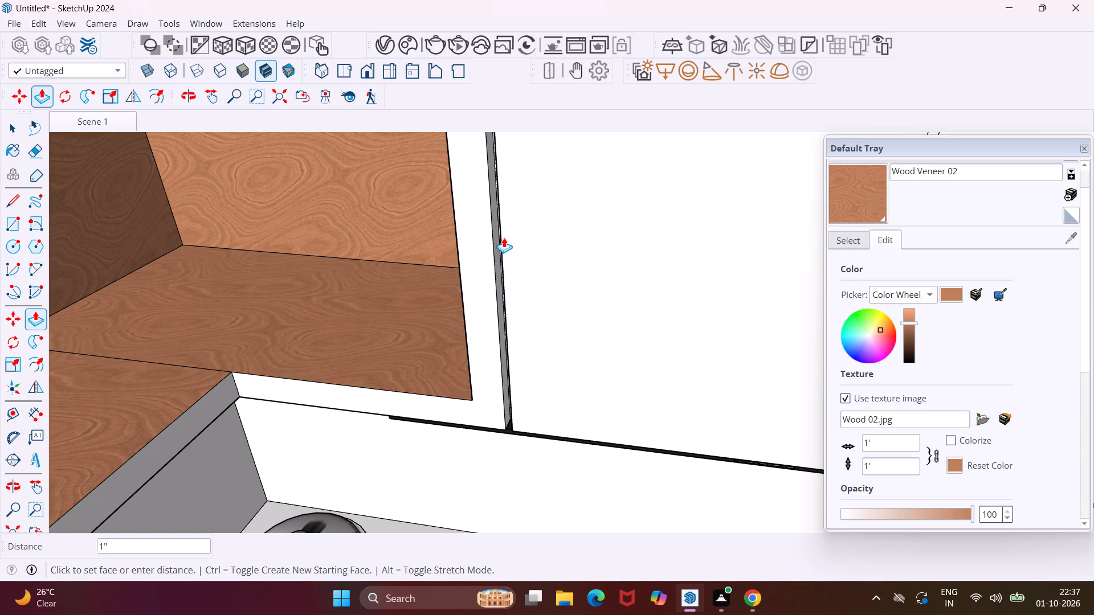
type(".4")
key("shift+quotedbl")
key("Return")
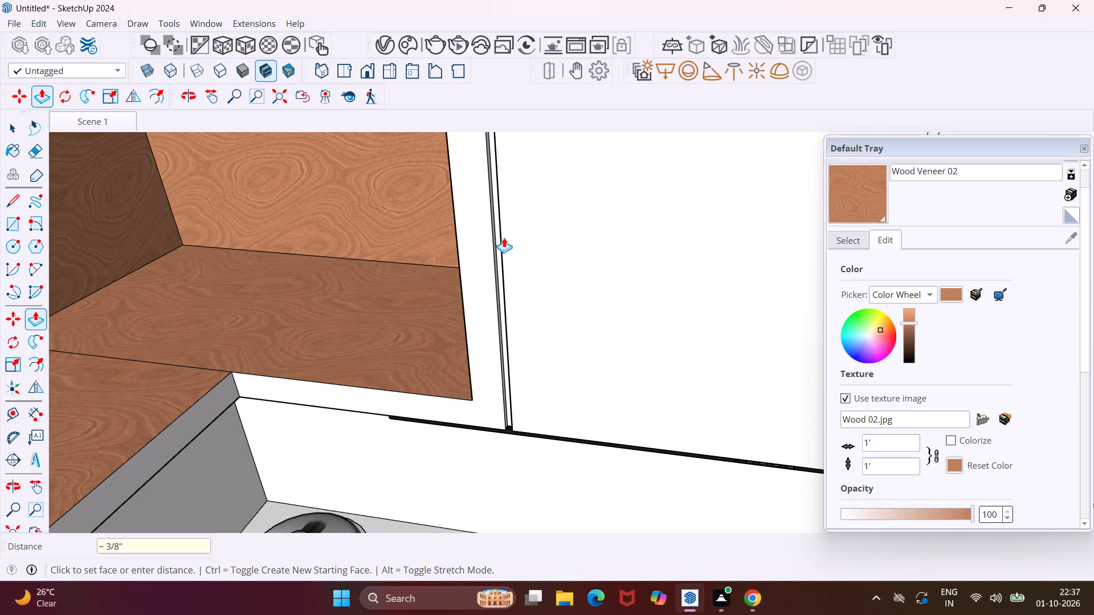
Recess the other two vertical gap strips between the back-wall upper cabinet doors by the same 0.4" depth.
scroll(504, 237, "down", 5)
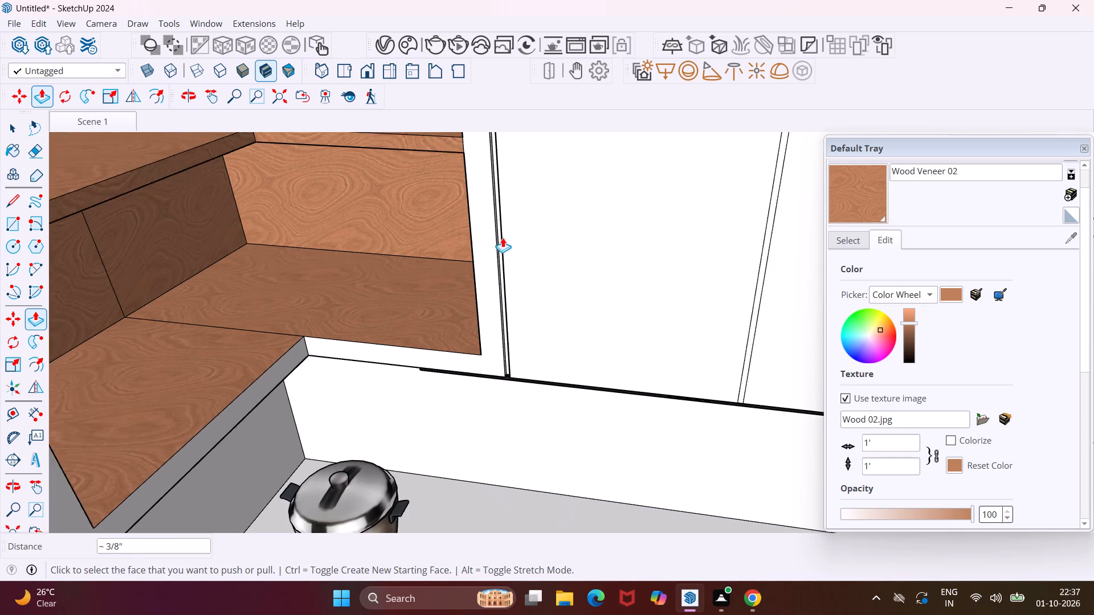
middle_click_drag(489, 244, 538, 255)
scroll(527, 276, "down", 3)
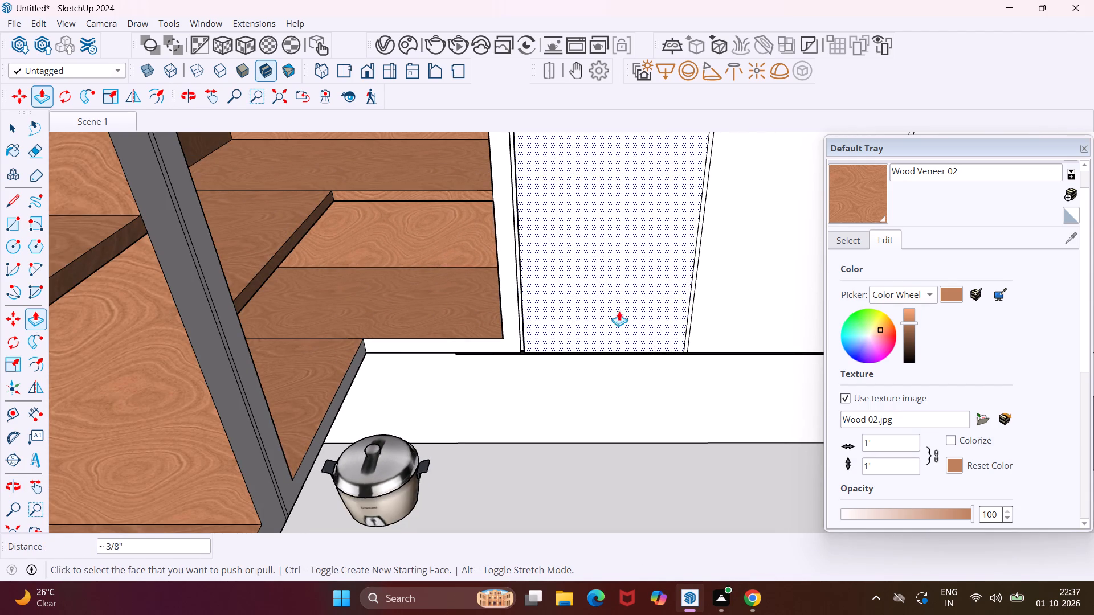
scroll(692, 306, "up", 9)
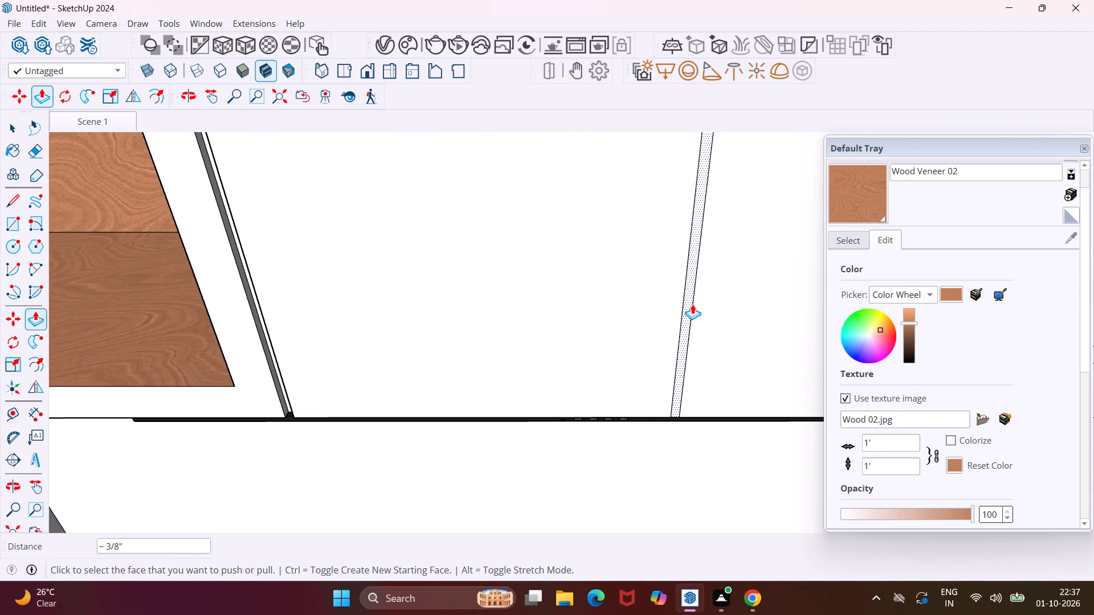
double_click(688, 297)
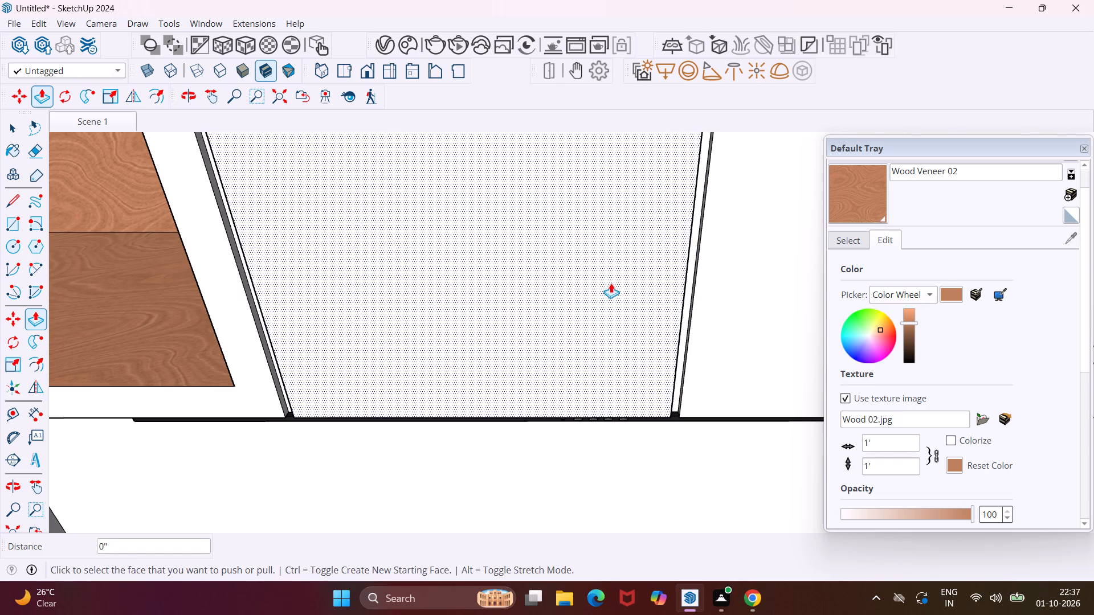
scroll(607, 283, "down", 15)
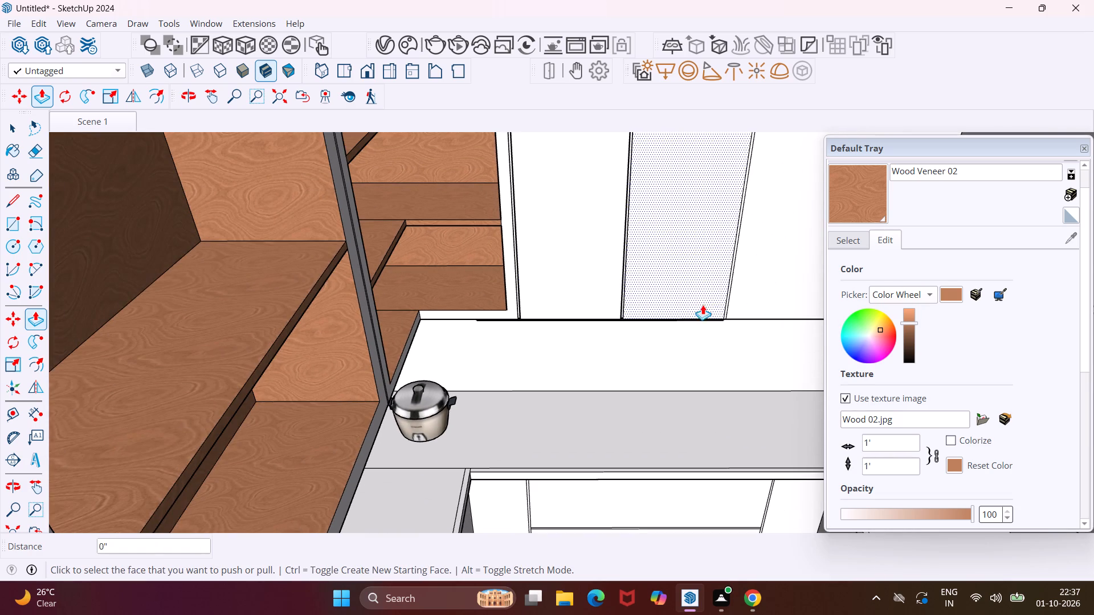
scroll(740, 285, "up", 20)
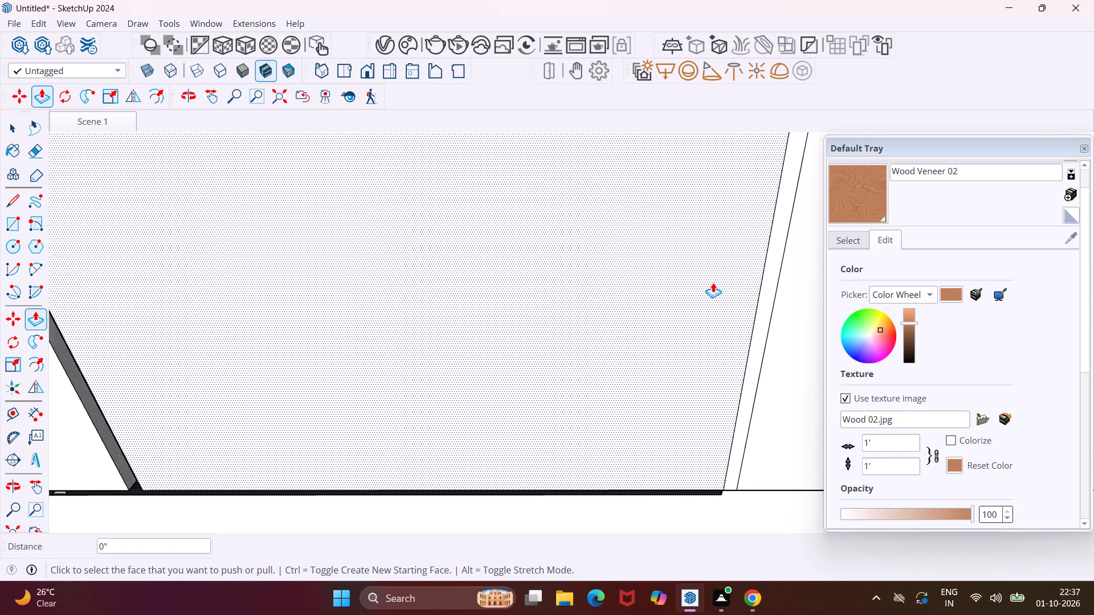
double_click(765, 317)
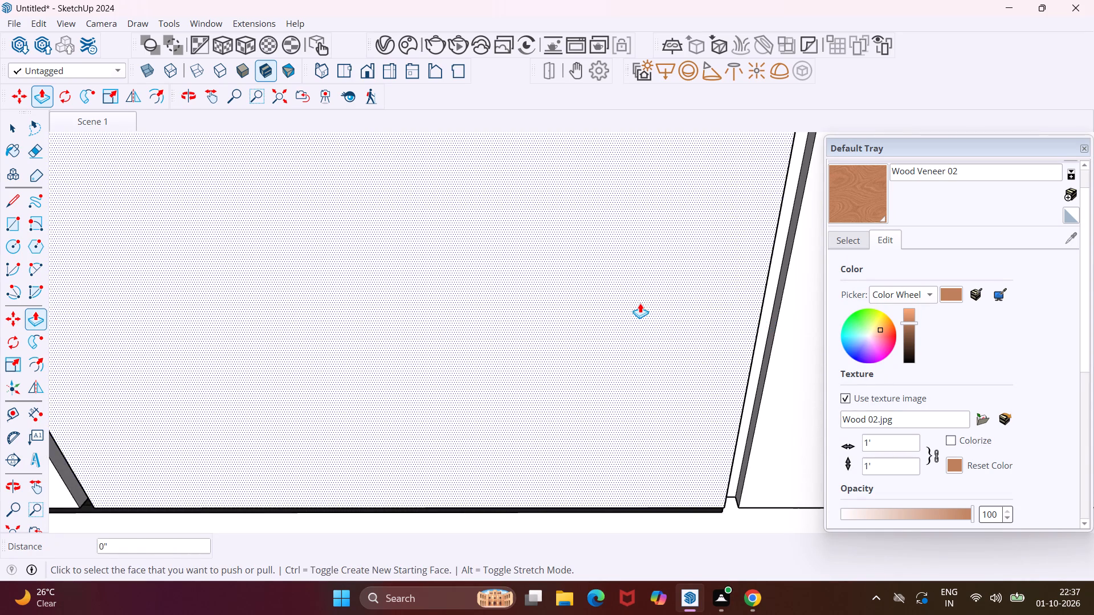
Recess the vertical gap strip nearest the corner on the sink-side upper cabinets by the same 0.4" depth.
scroll(640, 303, "down", 17)
scroll(626, 304, "down", 8)
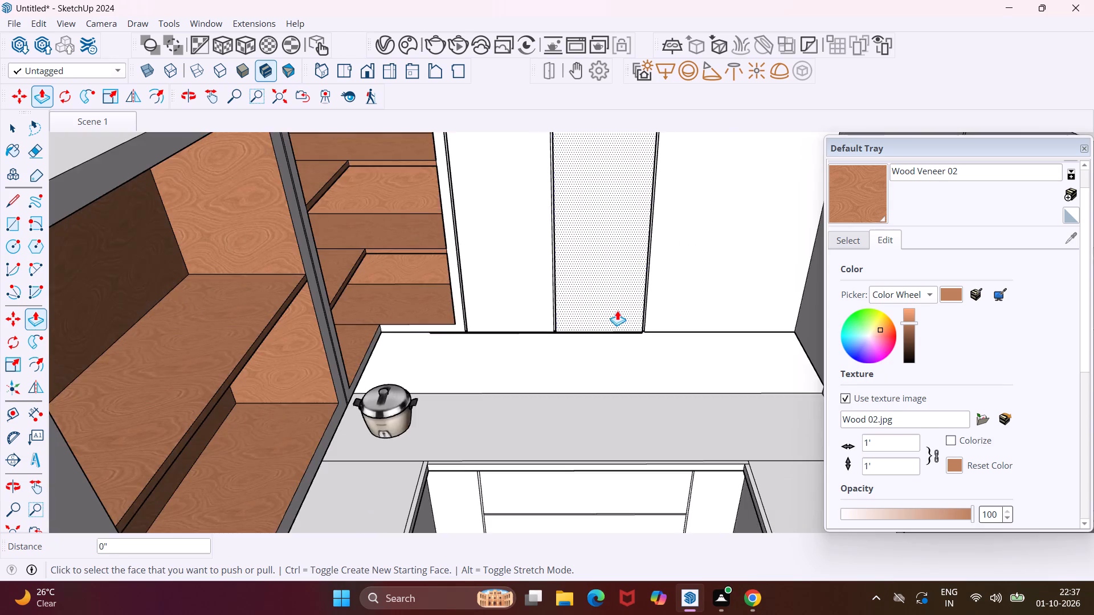
scroll(617, 310, "down", 3)
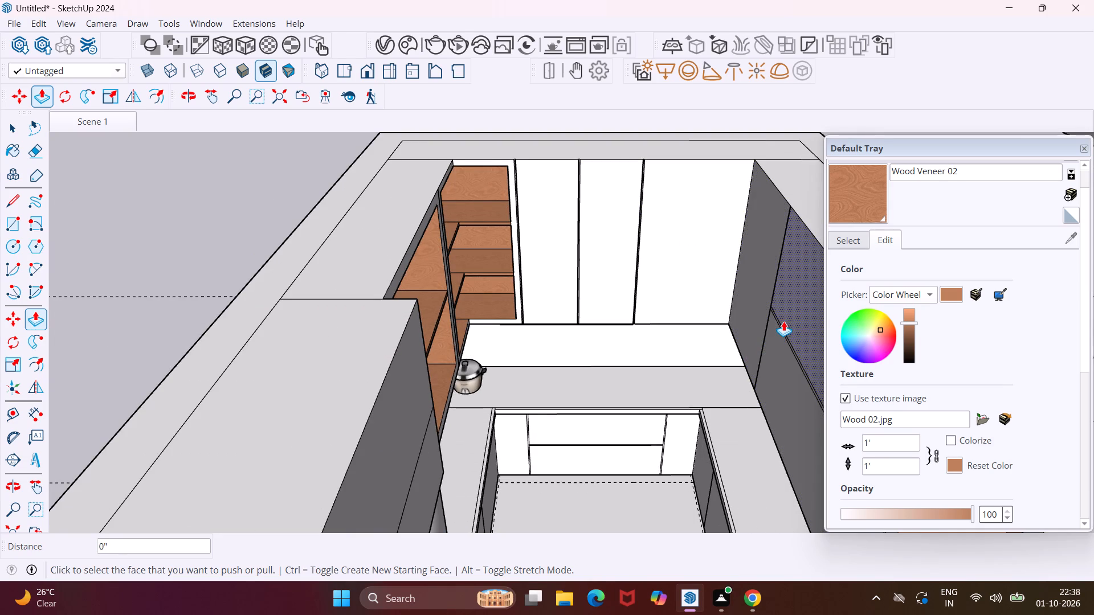
scroll(781, 319, "up", 9)
middle_click_drag(772, 319, 871, 324)
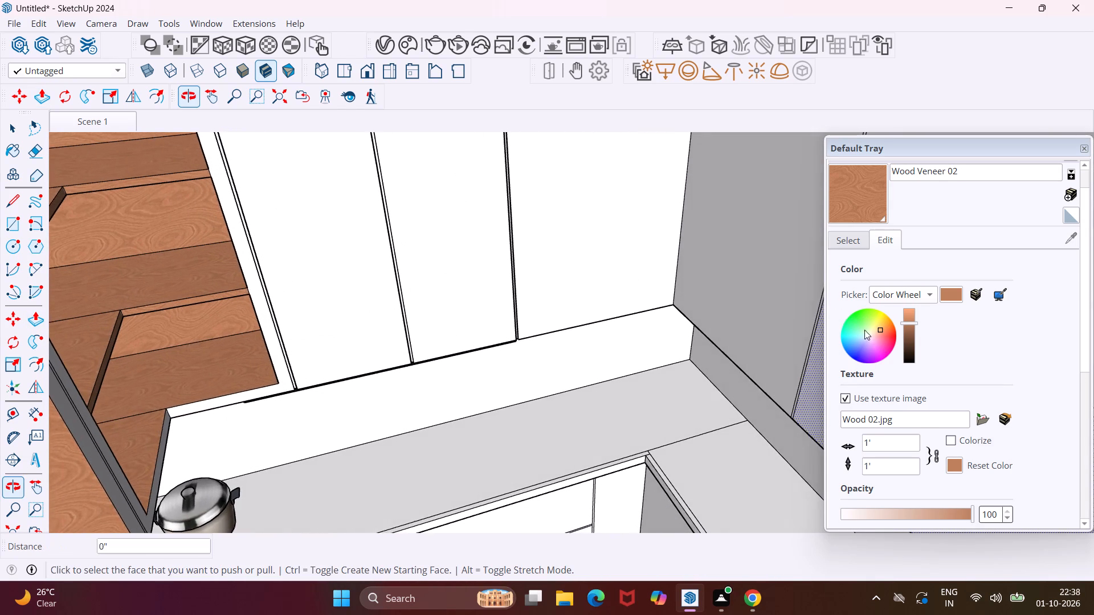
scroll(799, 366, "up", 14)
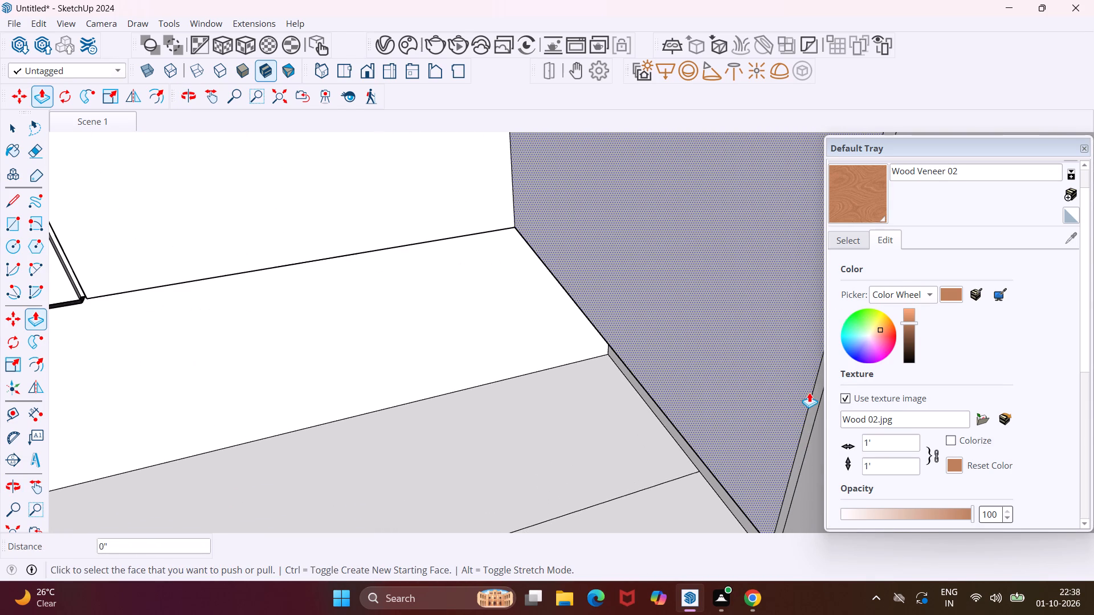
double_click(812, 397)
Recess the vertical gap strip between the two sink-side base cabinet doors by the same 0.4" depth.
scroll(629, 349, "down", 3)
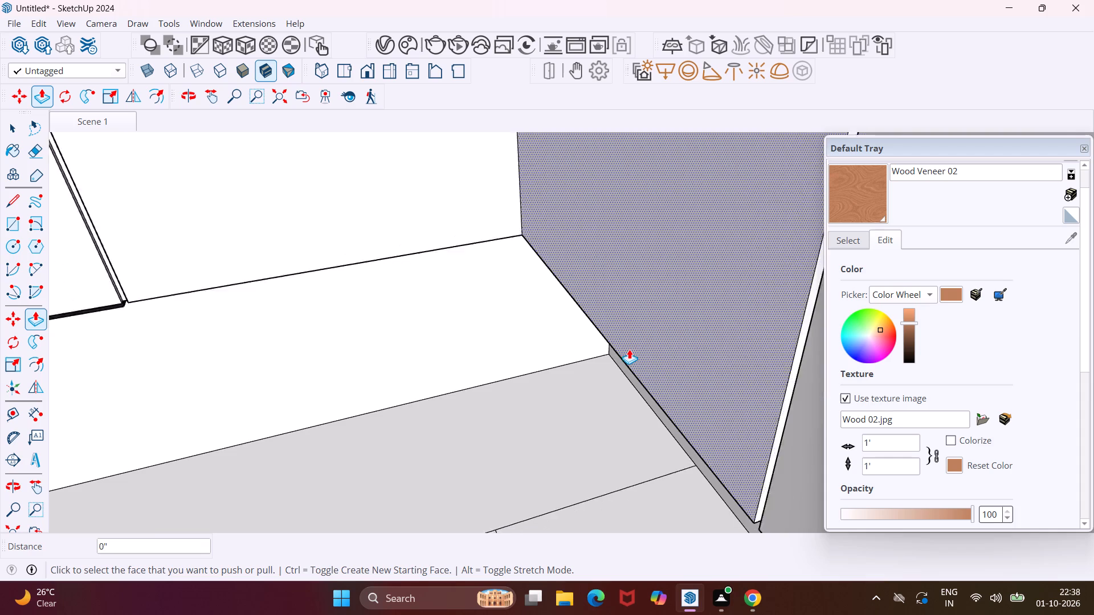
scroll(629, 349, "down", 2)
scroll(572, 331, "down", 16)
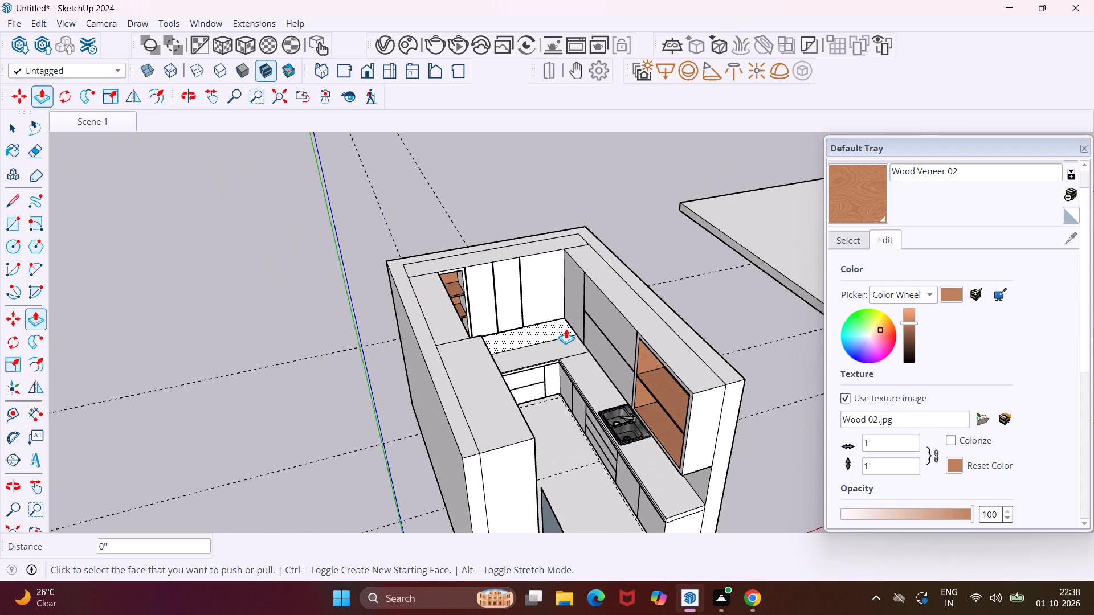
scroll(636, 499, "up", 6)
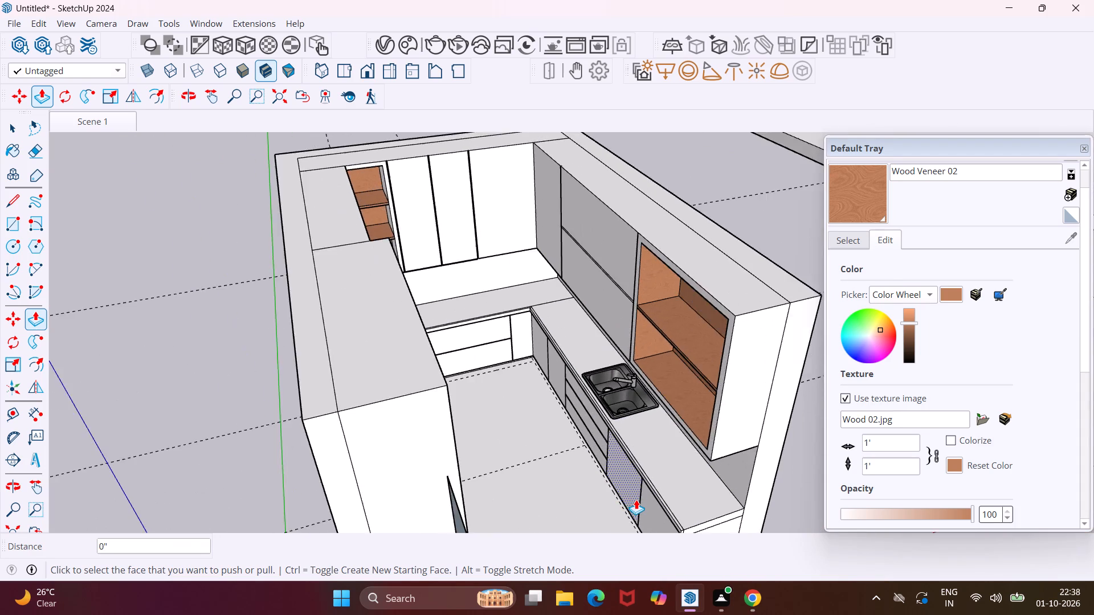
scroll(636, 499, "up", 3)
middle_click_drag(636, 499, 640, 428)
scroll(654, 438, "up", 13)
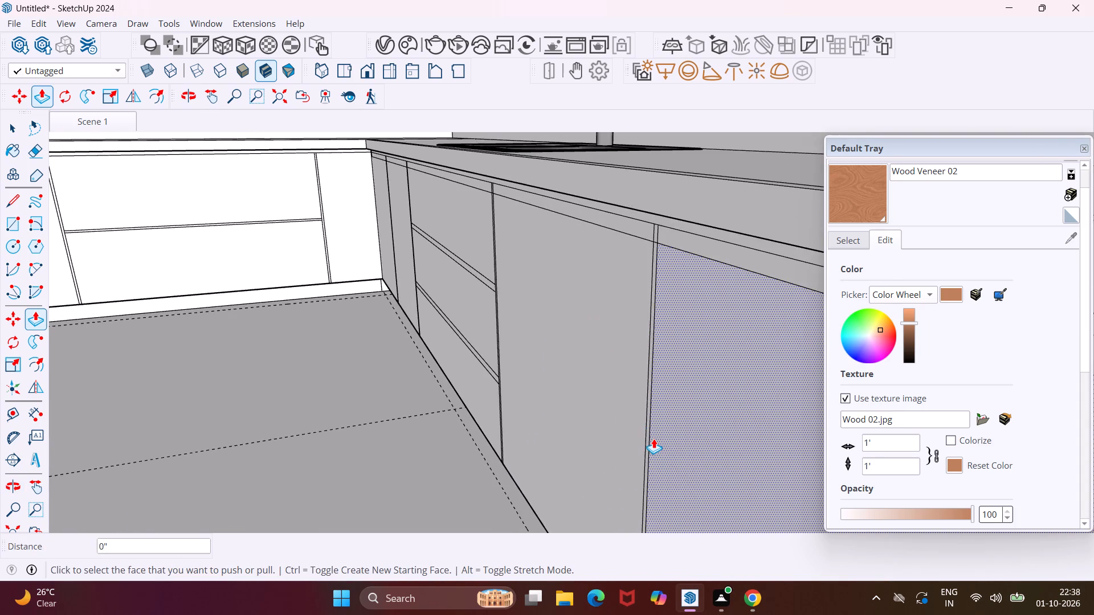
middle_click_drag(654, 438, 701, 428)
scroll(720, 433, "up", 5)
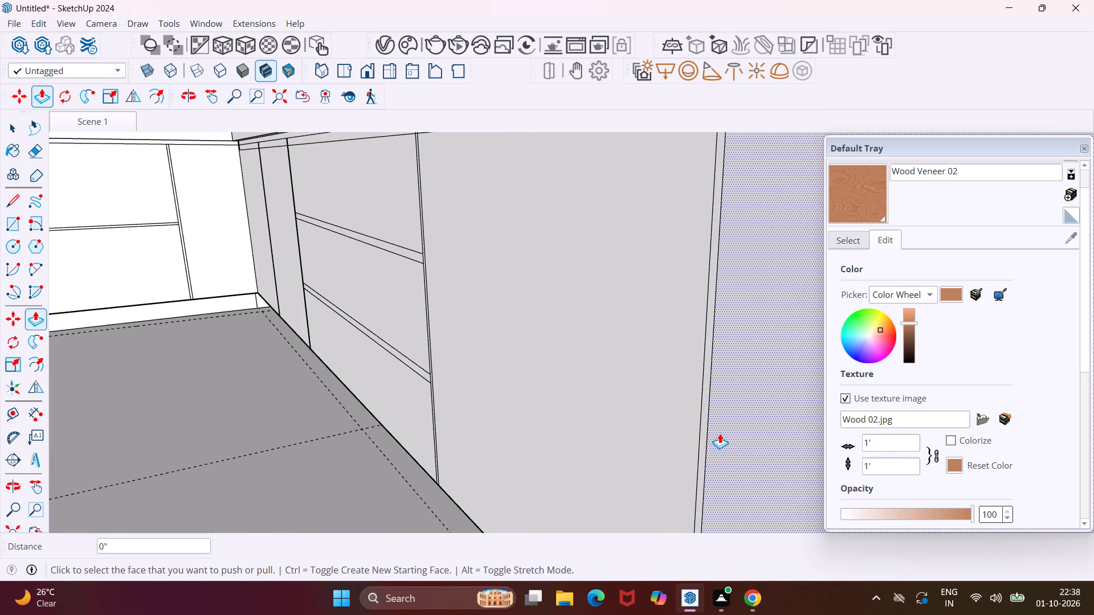
scroll(720, 433, "up", 2)
double_click(700, 416)
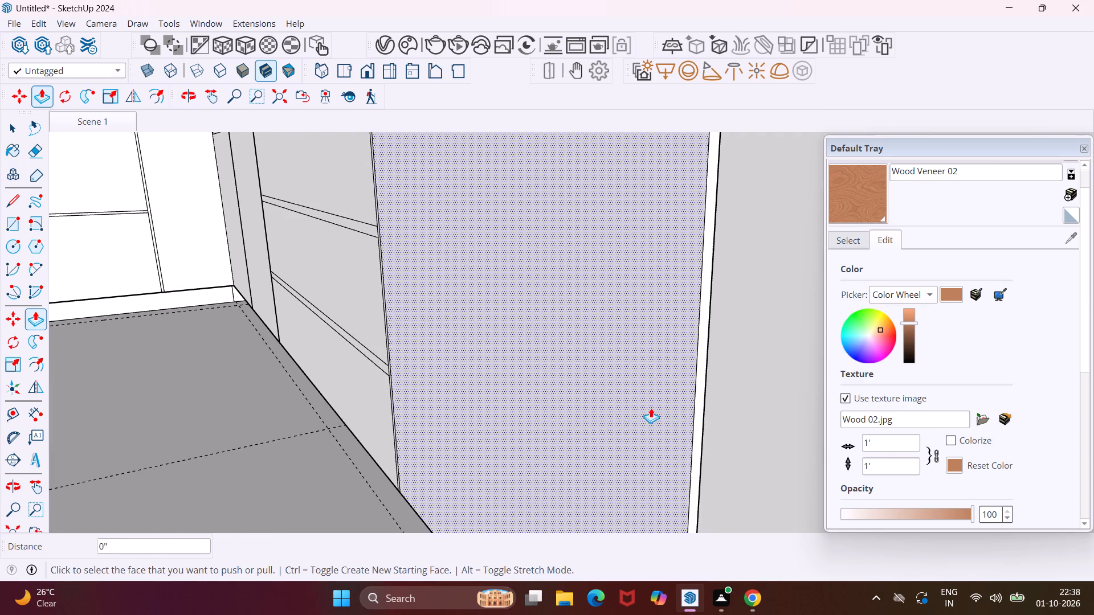
Recess the two vertical gap strips flanking the sink-side base drawers by the same 0.4" depth.
scroll(643, 402, "down", 8)
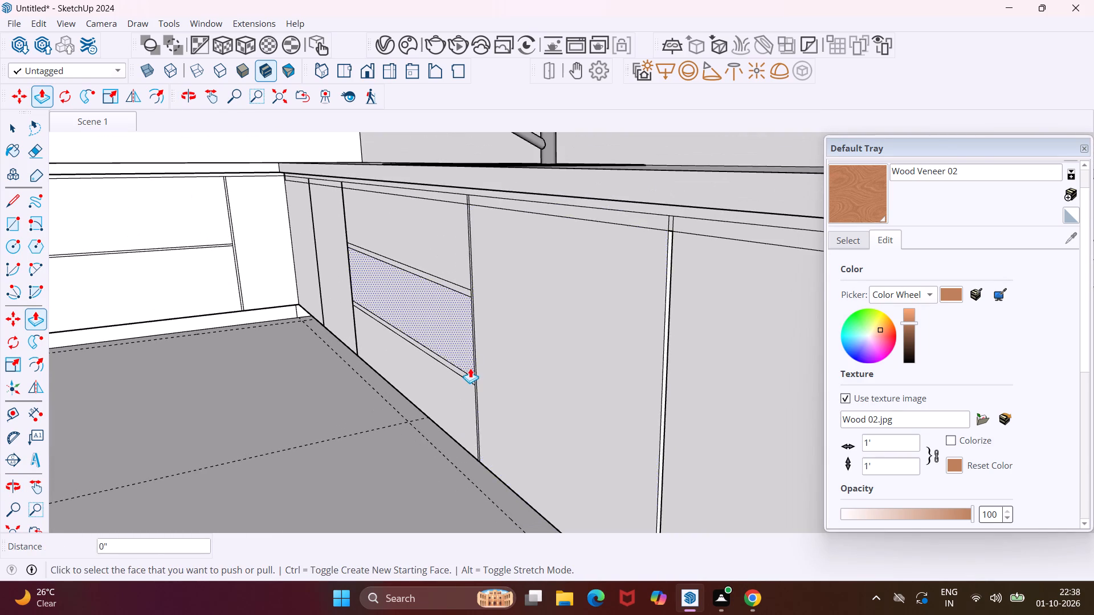
scroll(470, 368, "up", 19)
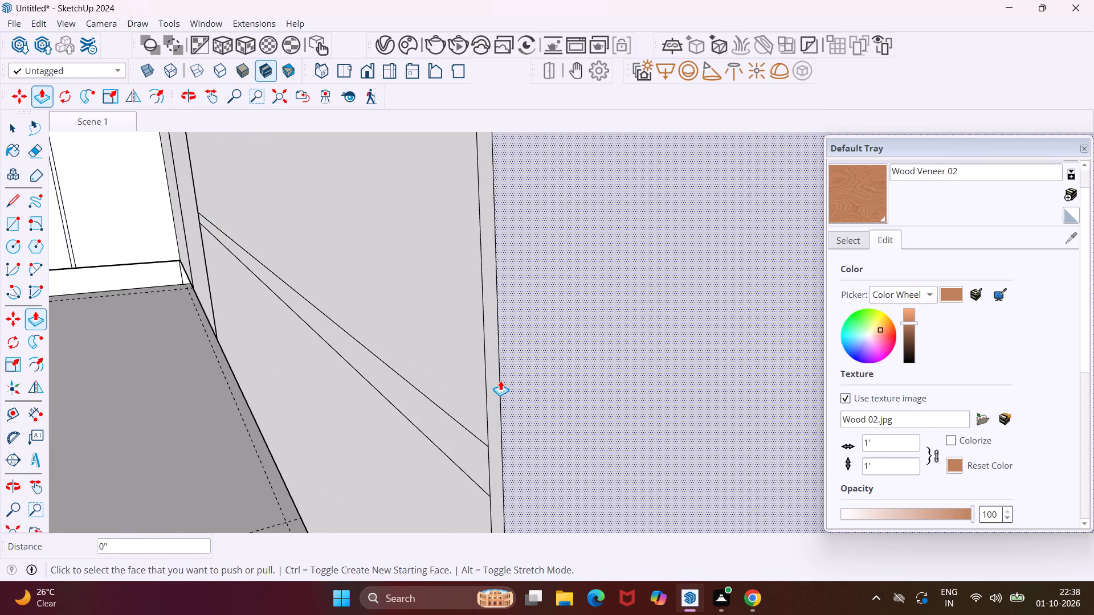
scroll(500, 380, "up", 5)
double_click(487, 370)
scroll(487, 370, "down", 7)
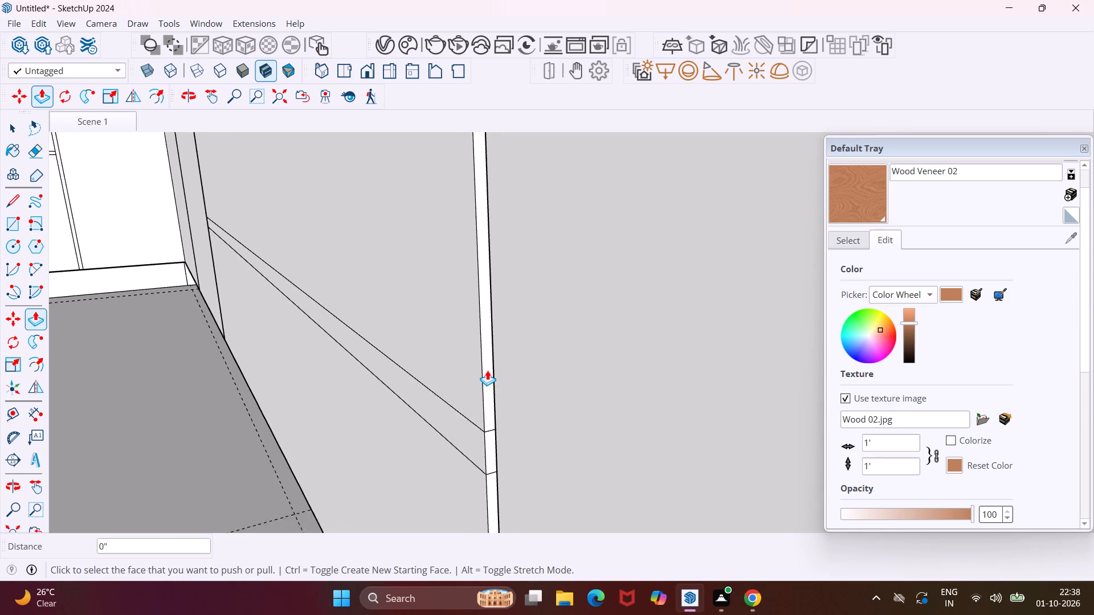
scroll(487, 370, "down", 5)
middle_click_drag(249, 289, 287, 289)
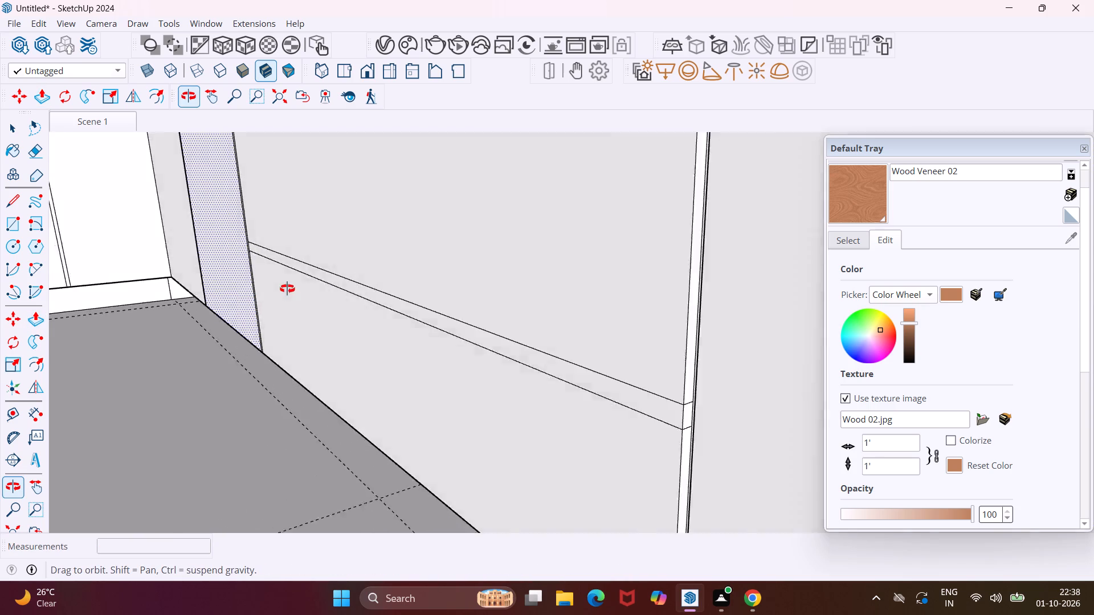
middle_click_drag(287, 289, 399, 296)
scroll(349, 293, "up", 2)
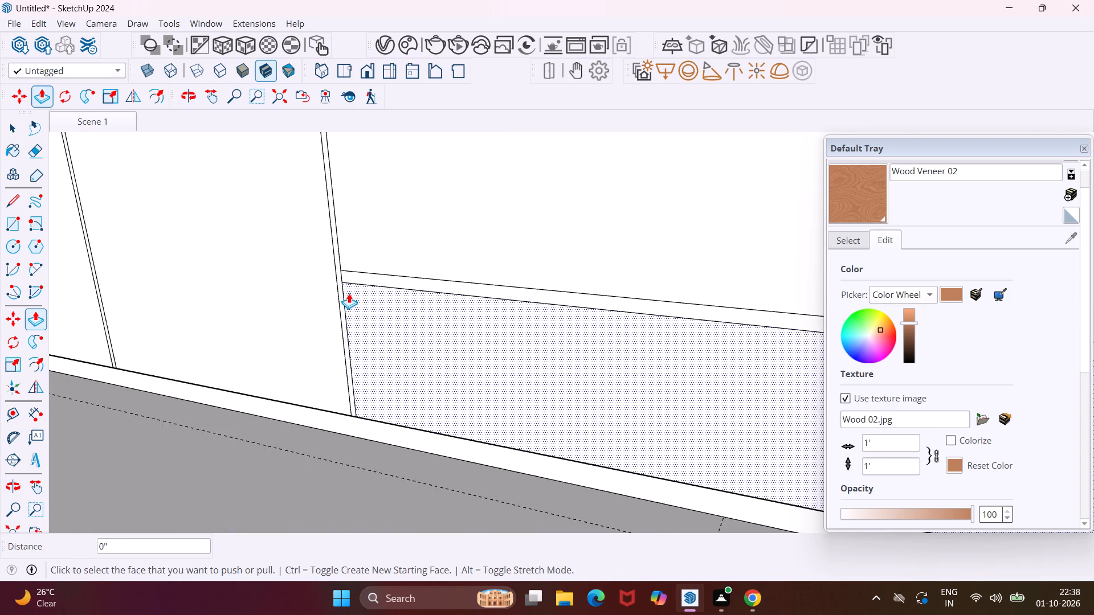
scroll(349, 293, "up", 6)
double_click(332, 289)
Recess the vertical gap strips nearest the sink-side corner, on the sink-side and back-wall base cabinets, by the same 0.4" depth.
scroll(332, 289, "down", 2)
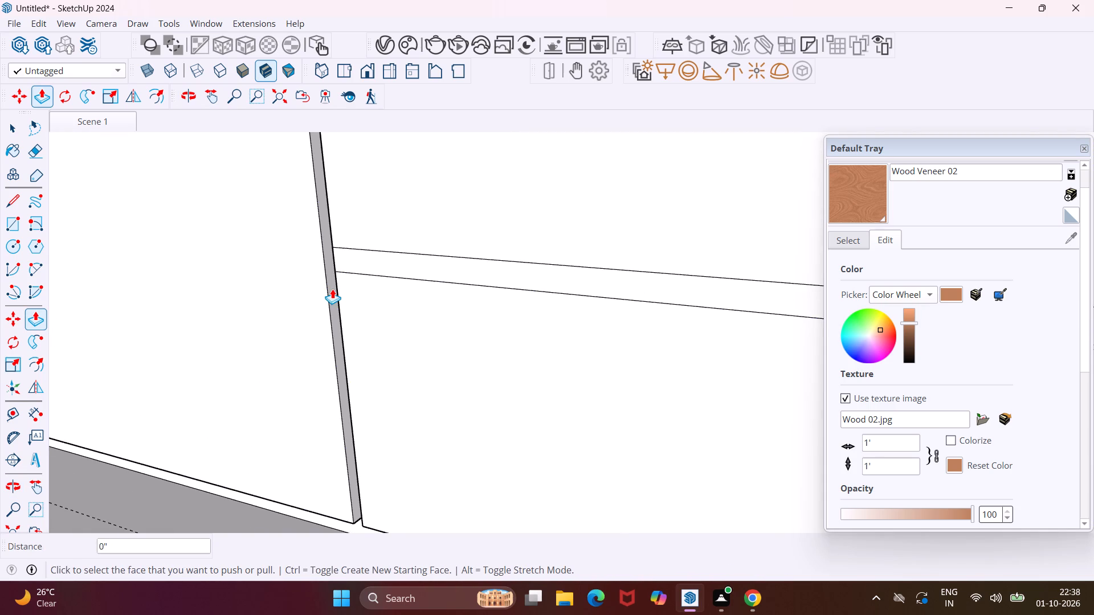
scroll(332, 289, "down", 4)
scroll(75, 341, "up", 8)
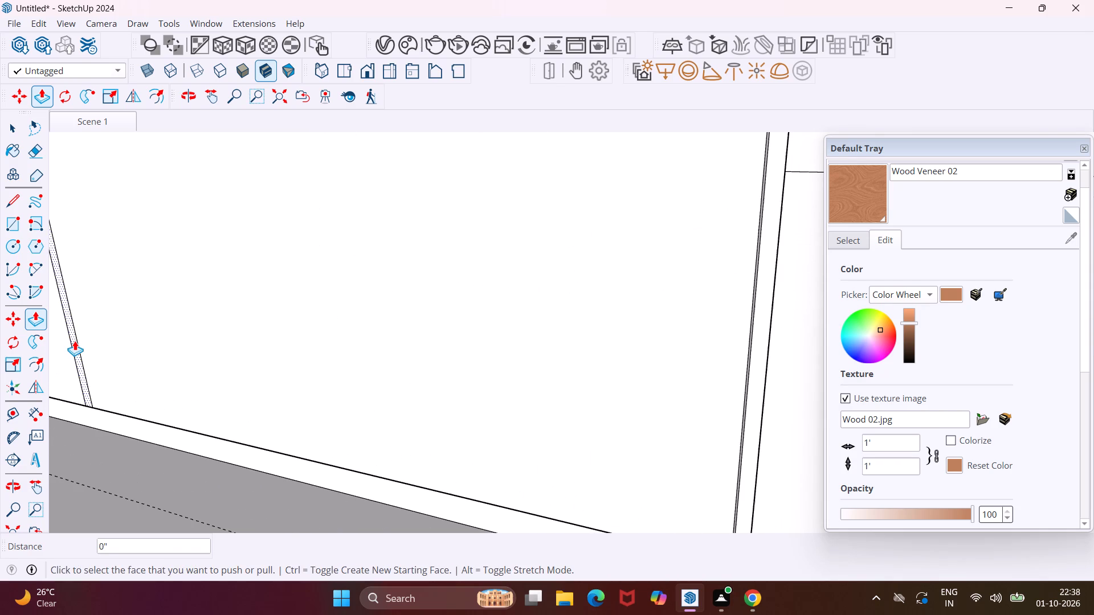
double_click(75, 341)
middle_click_drag(151, 317, 90, 342)
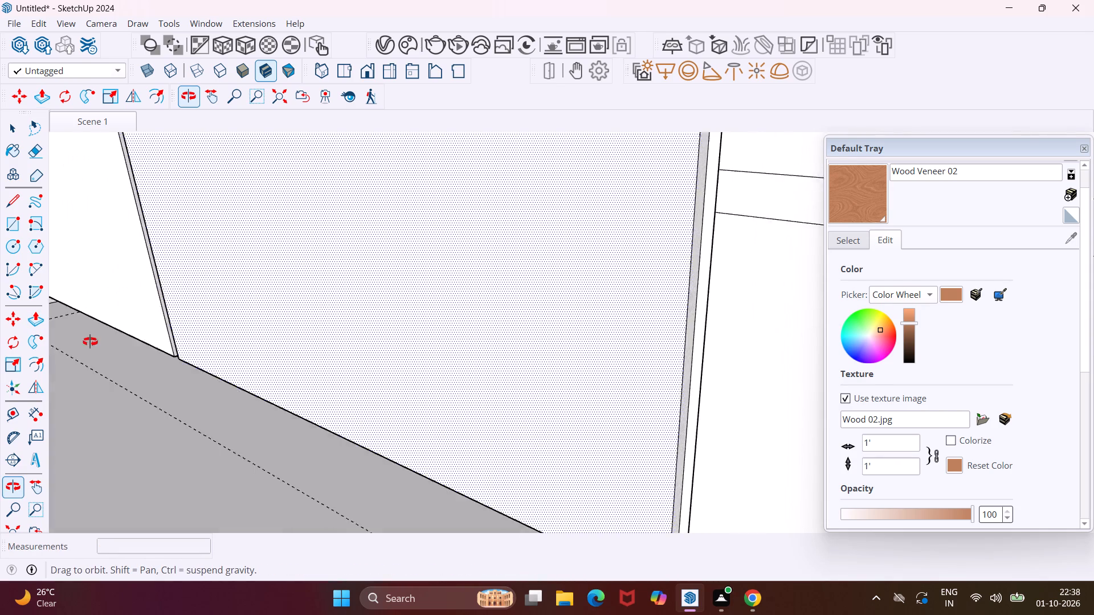
middle_click_drag(90, 342, 0, 353)
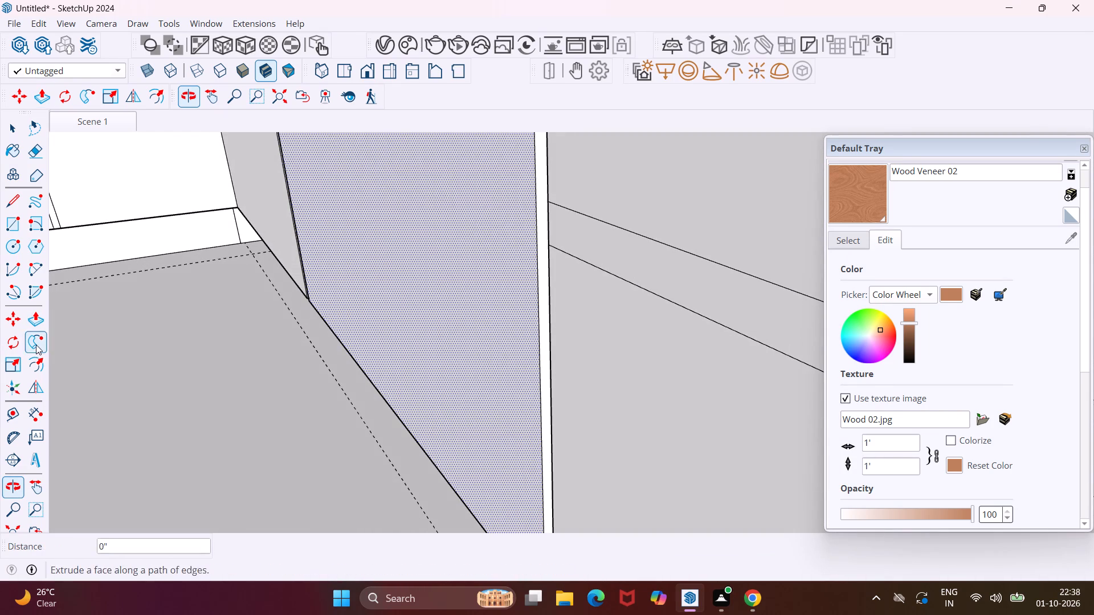
scroll(58, 217, "up", 10)
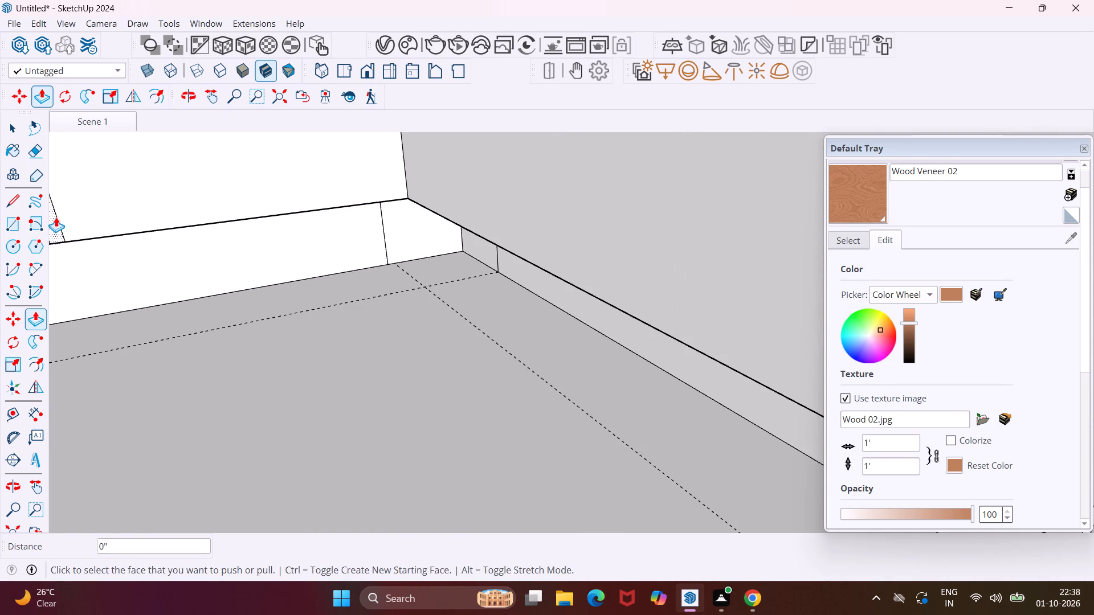
double_click(49, 222)
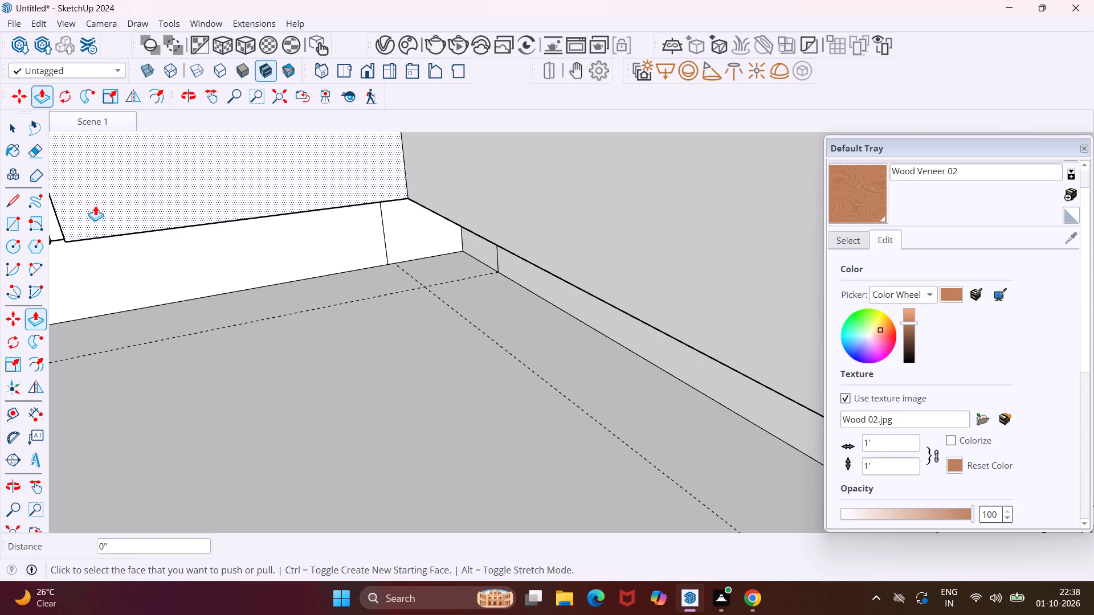
Push the vertical gap strip nearest the back wall on the base cabinets opposite the sink inward 0.4".
scroll(95, 206, "down", 18)
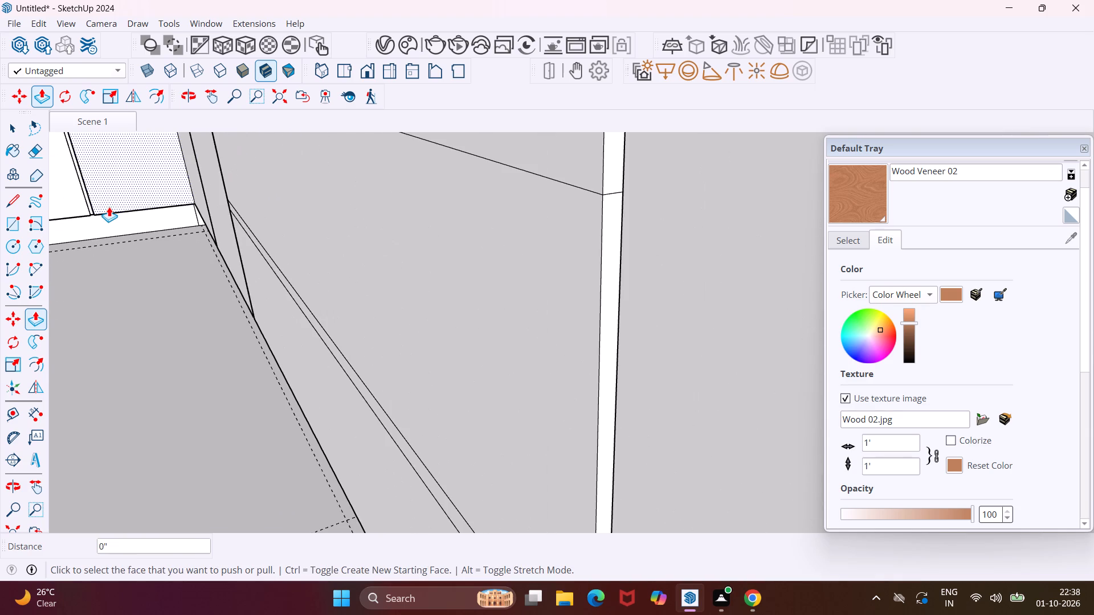
scroll(110, 243, "down", 8)
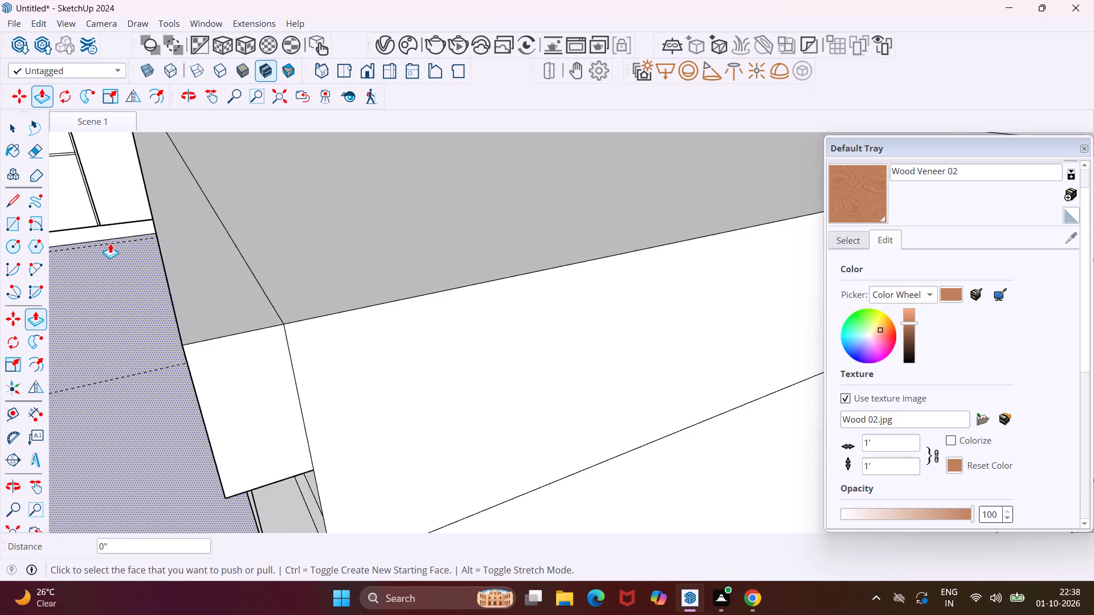
scroll(110, 243, "down", 7)
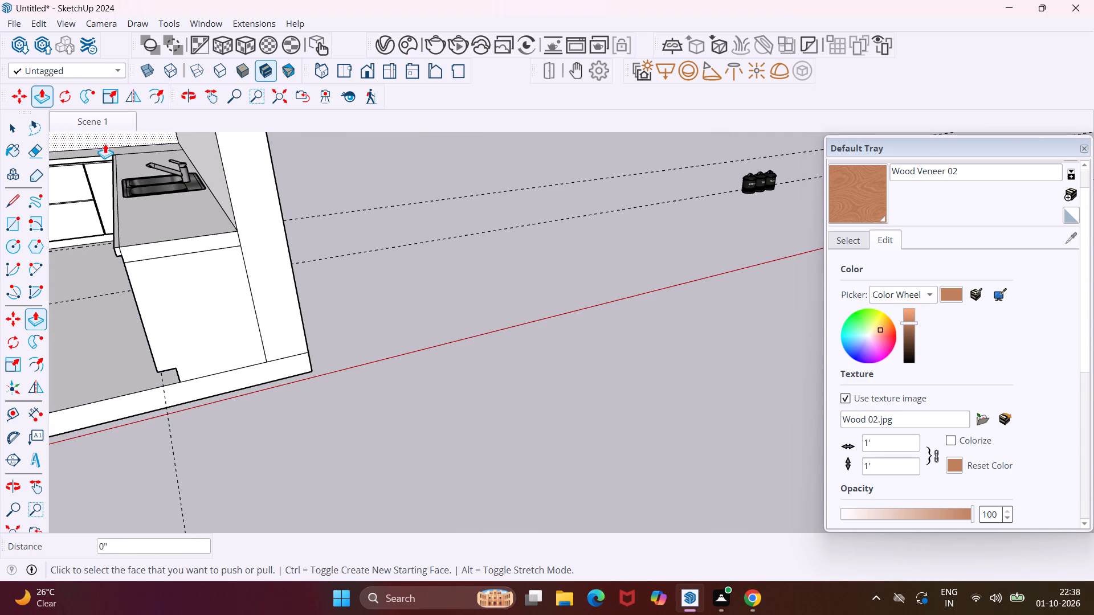
left_click(213, 97)
left_click_drag(96, 296, 344, 256)
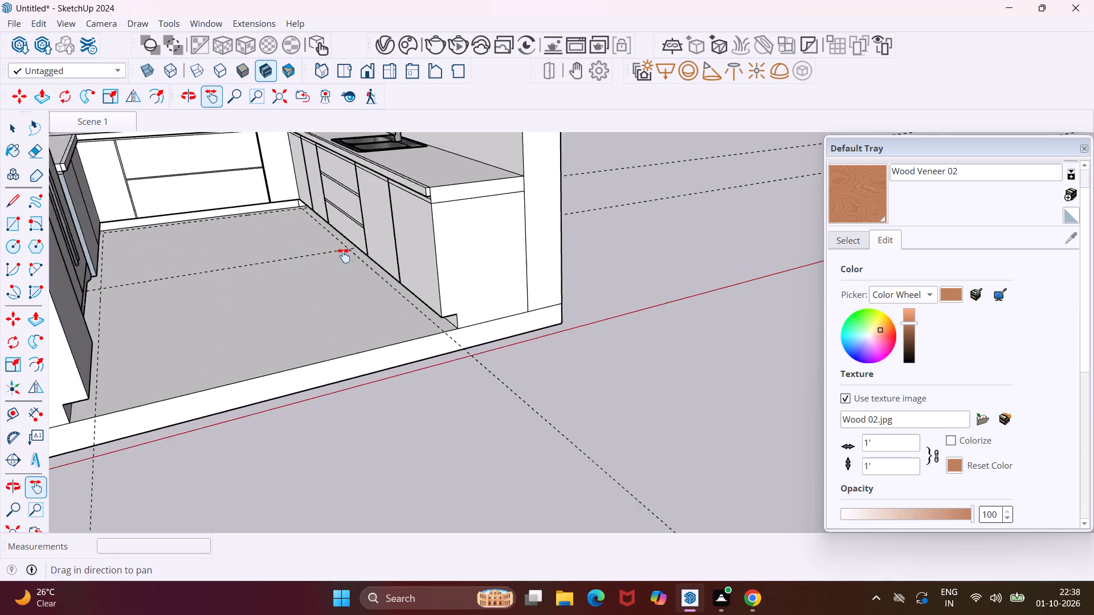
left_click_drag(344, 256, 435, 253)
left_click_drag(424, 244, 379, 256)
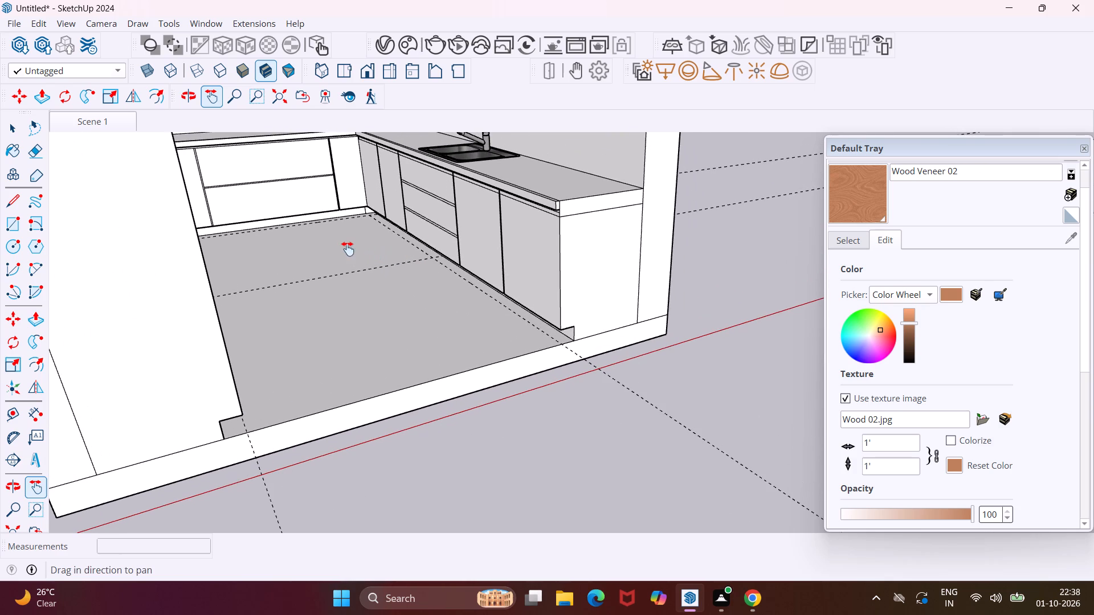
middle_click_drag(347, 248, 243, 251)
scroll(283, 188, "up", 13)
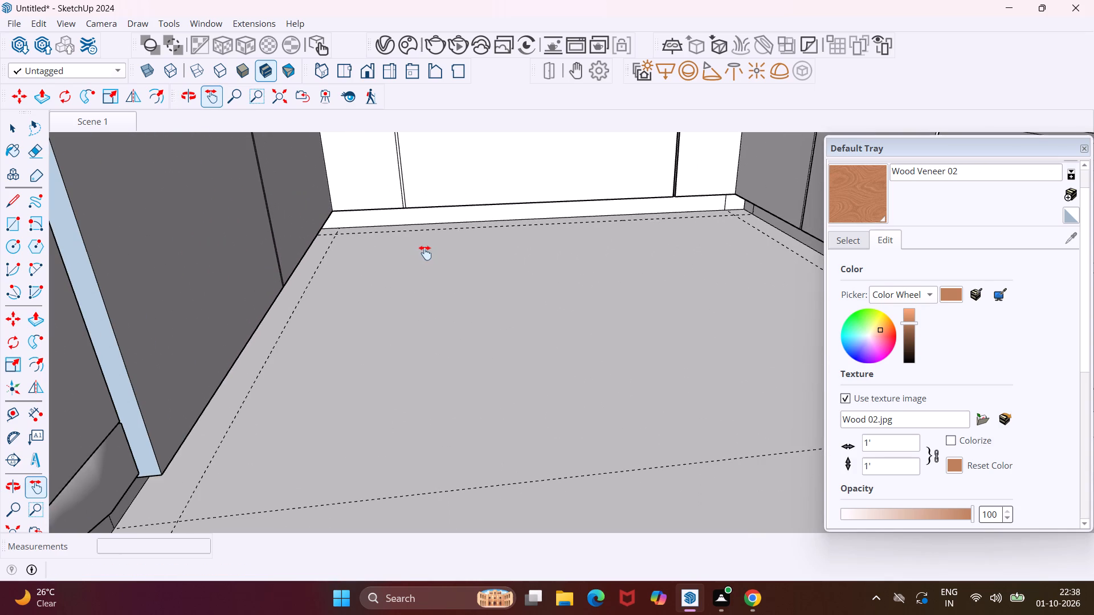
left_click_drag(425, 253, 403, 334)
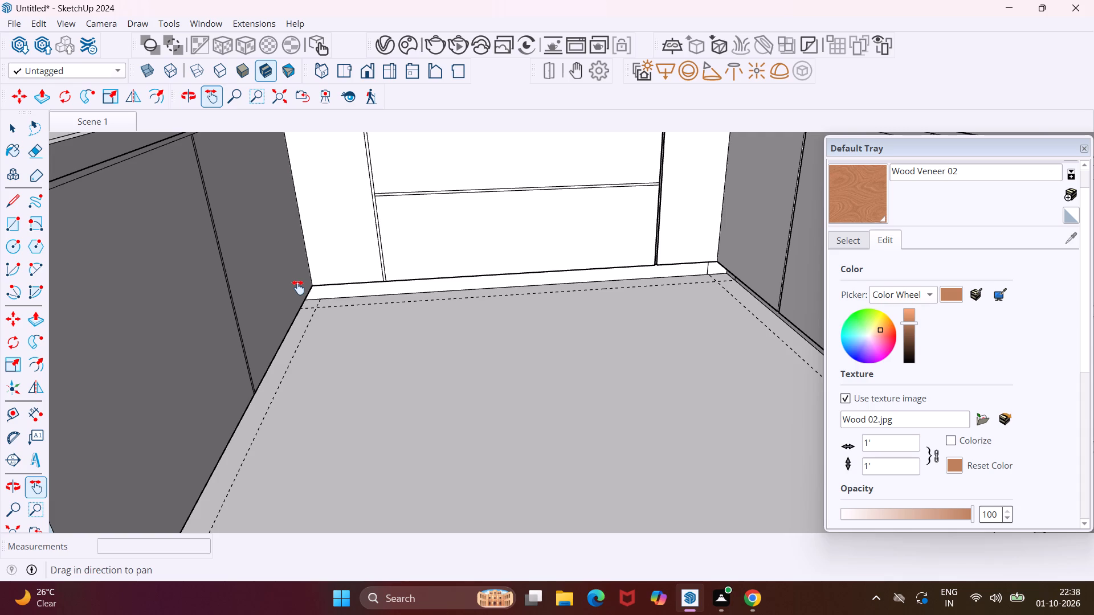
key("Escape")
key("space")
scroll(248, 271, "up", 5)
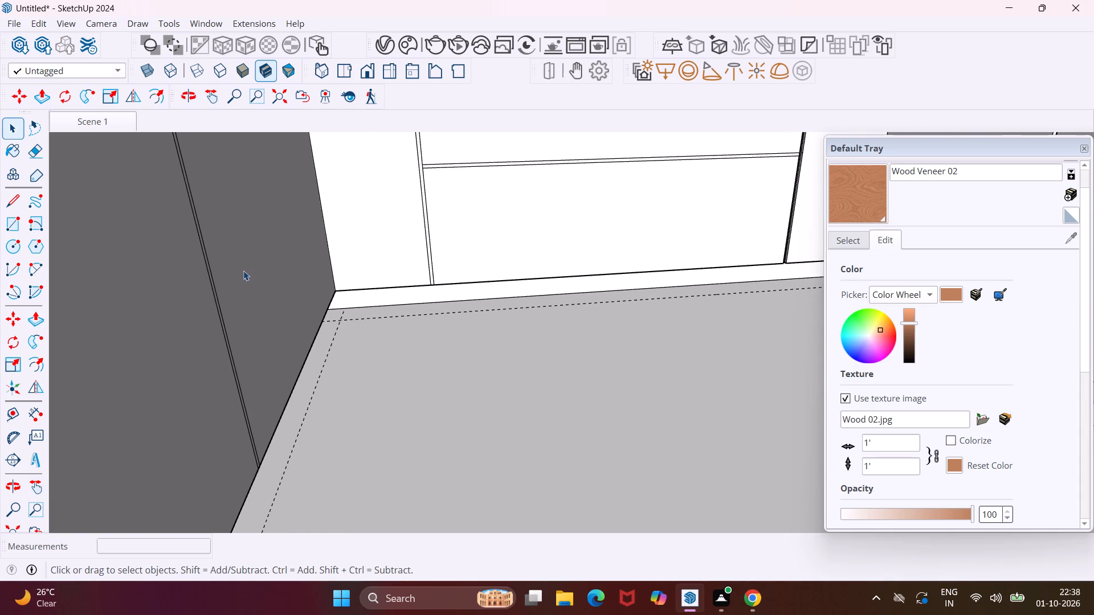
scroll(217, 283, "up", 8)
left_click(208, 286)
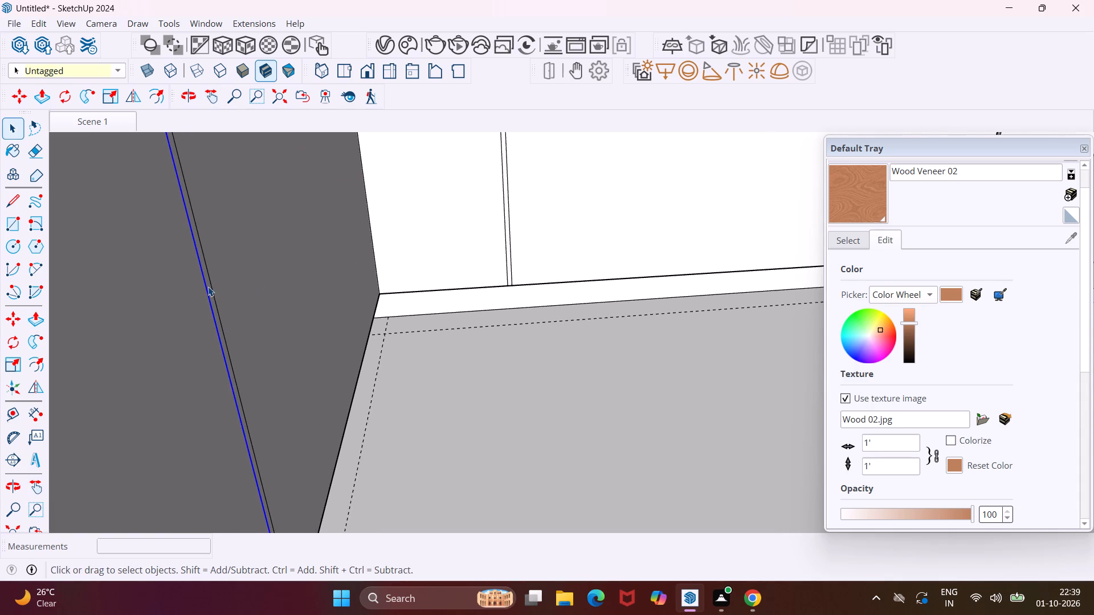
scroll(211, 285, "up", 5)
left_click(207, 284)
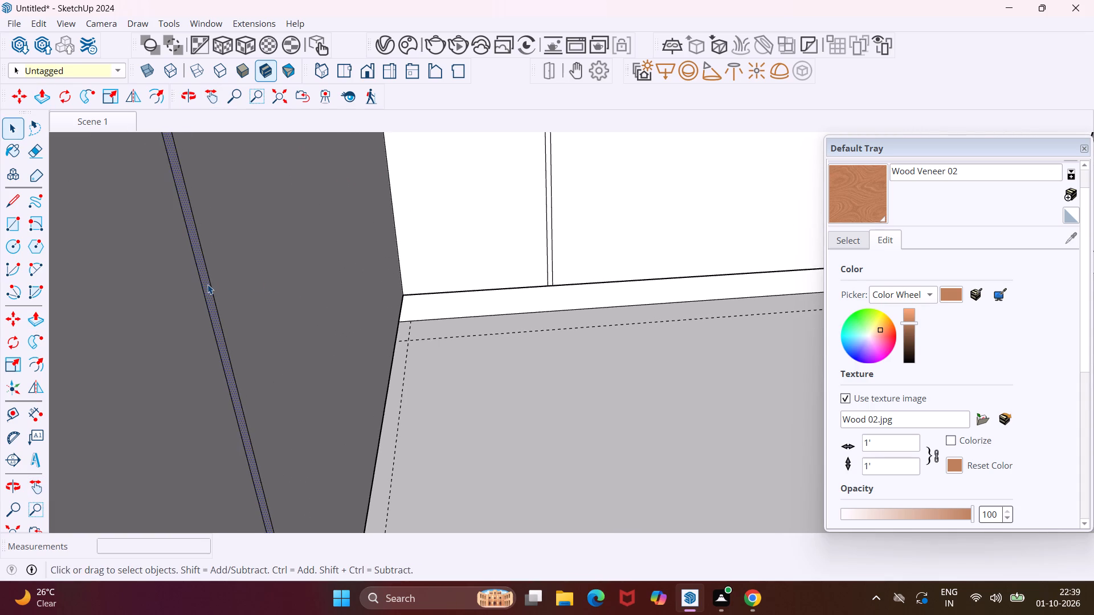
scroll(207, 284, "up", 5)
key("p")
left_click(207, 284)
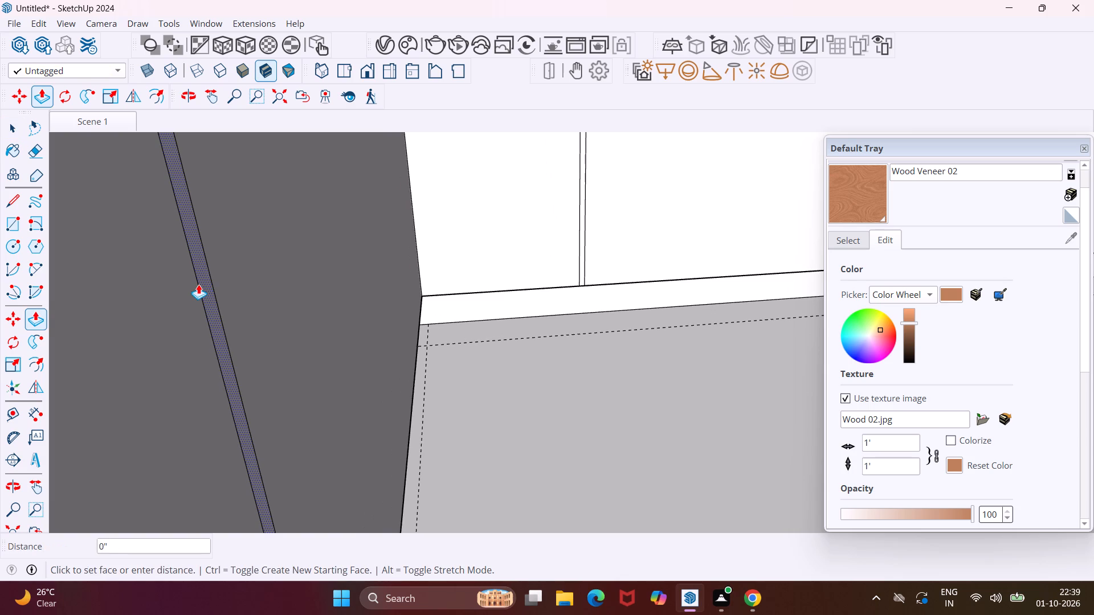
key("period")
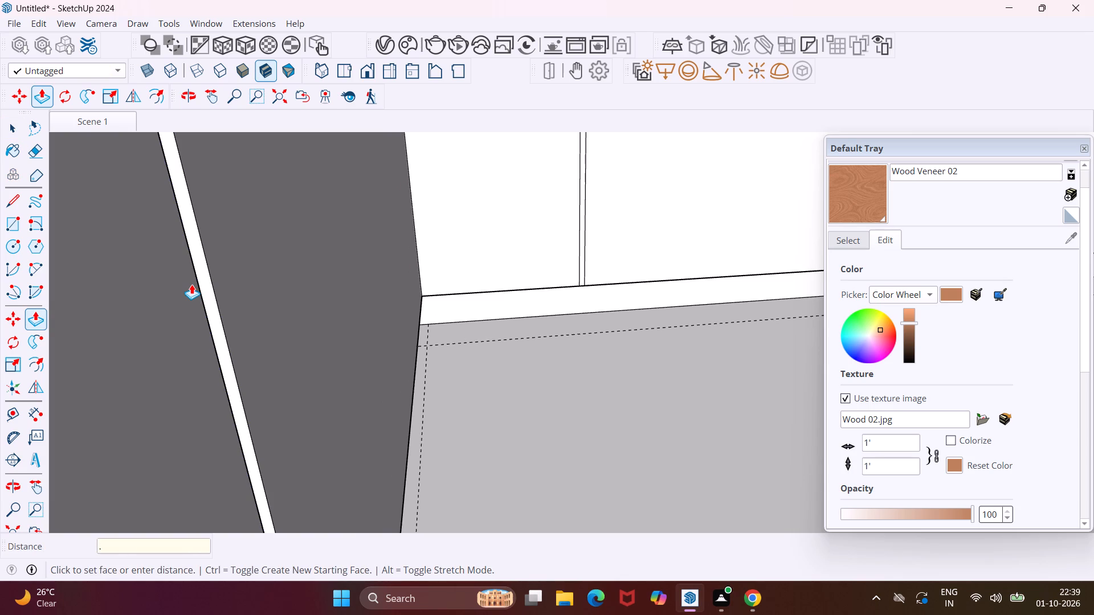
type("4\"")
key("Return")
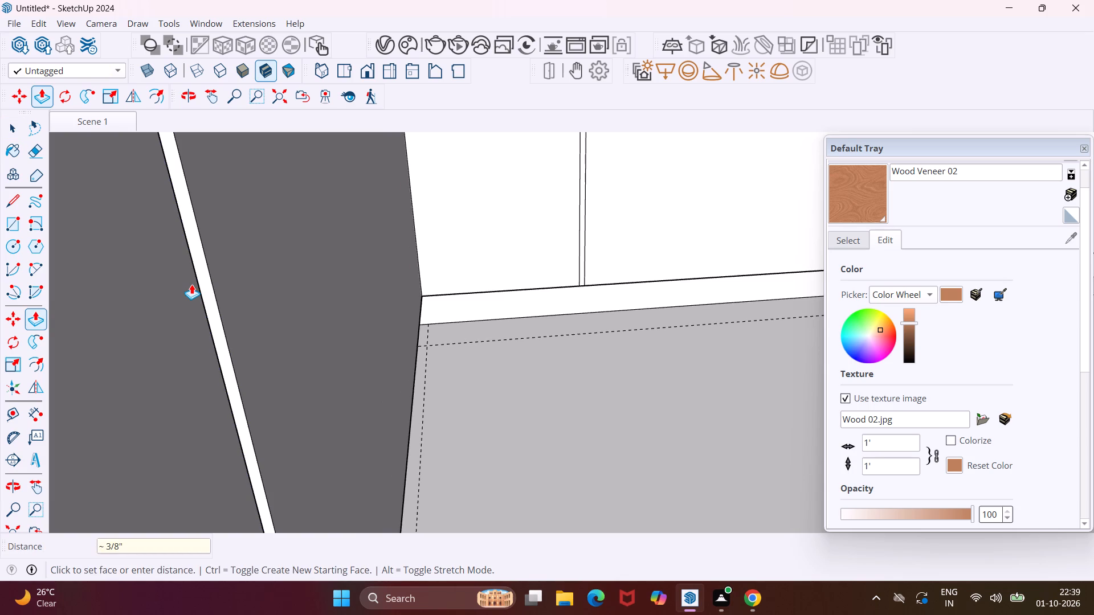
Recess the vertical gap strip at the other end of the back-wall base drawers by the same 0.4" depth.
double_click(581, 222)
scroll(532, 222, "down", 5)
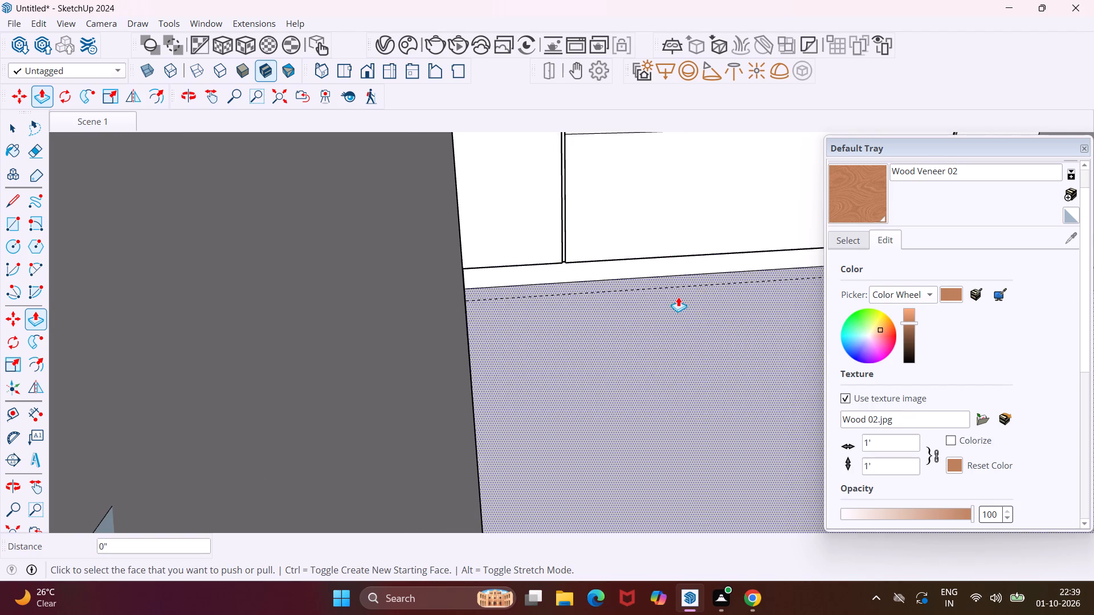
scroll(678, 297, "down", 2)
key("Escape")
key("space")
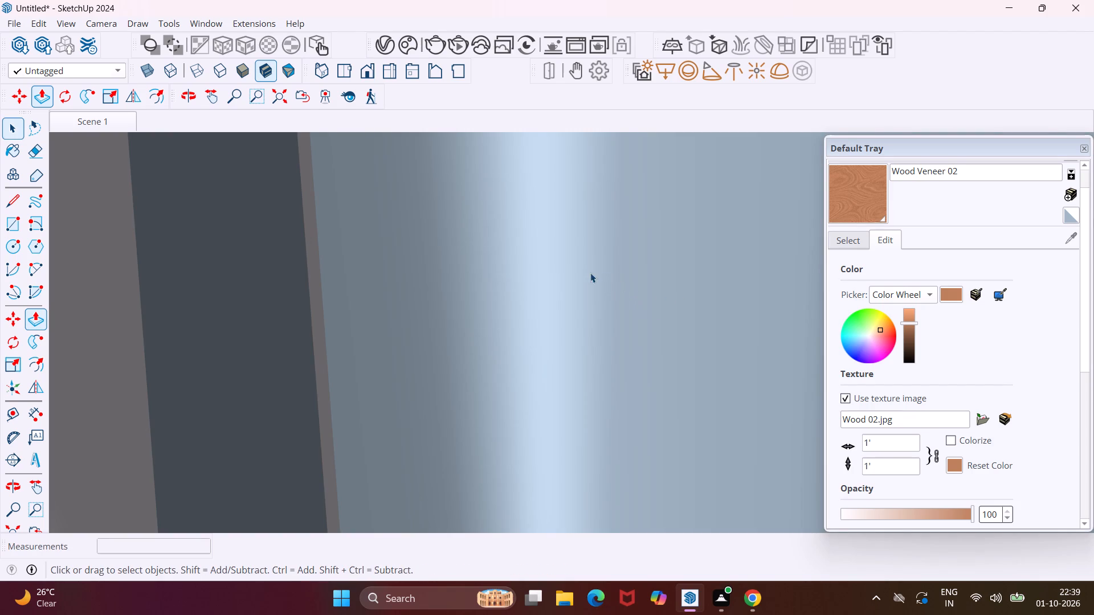
Push the horizontal gap strip between the two back-wall base drawers inward 0.4".
left_click(95, 120)
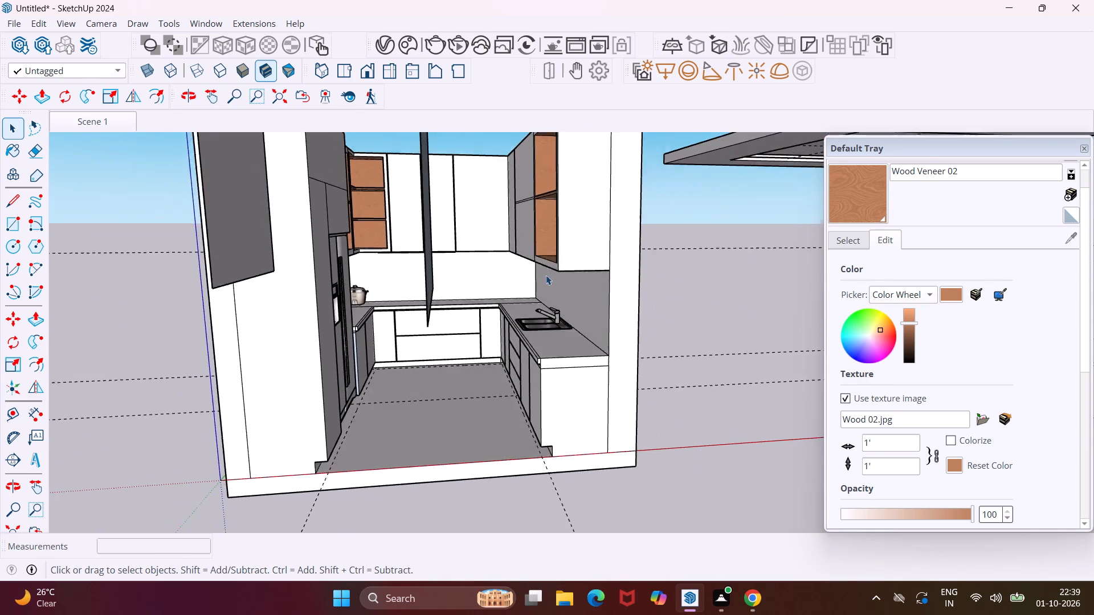
scroll(468, 352, "up", 15)
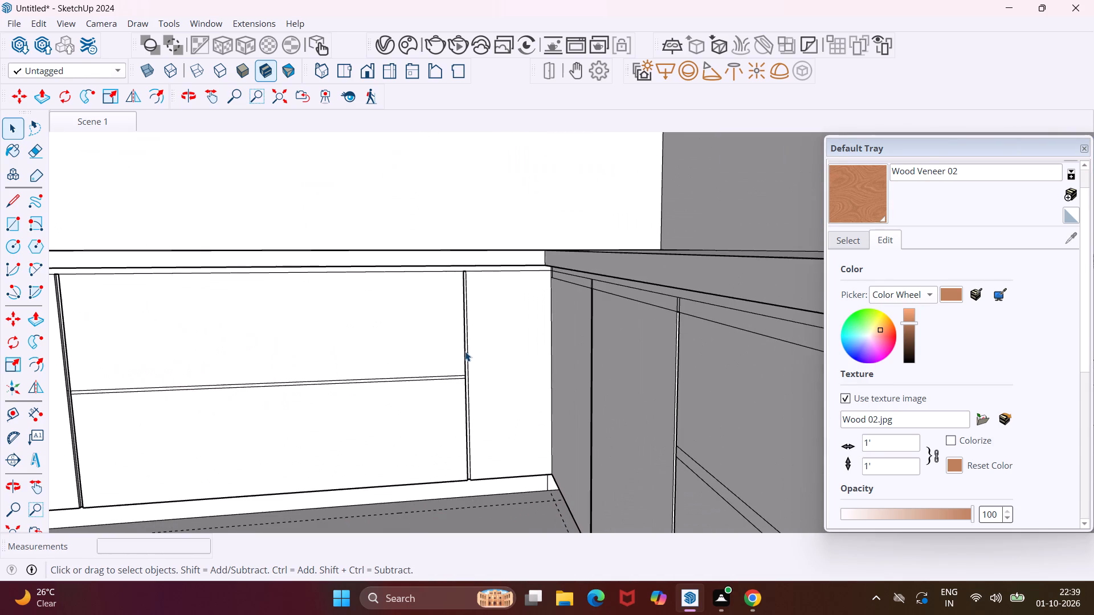
scroll(467, 357, "up", 9)
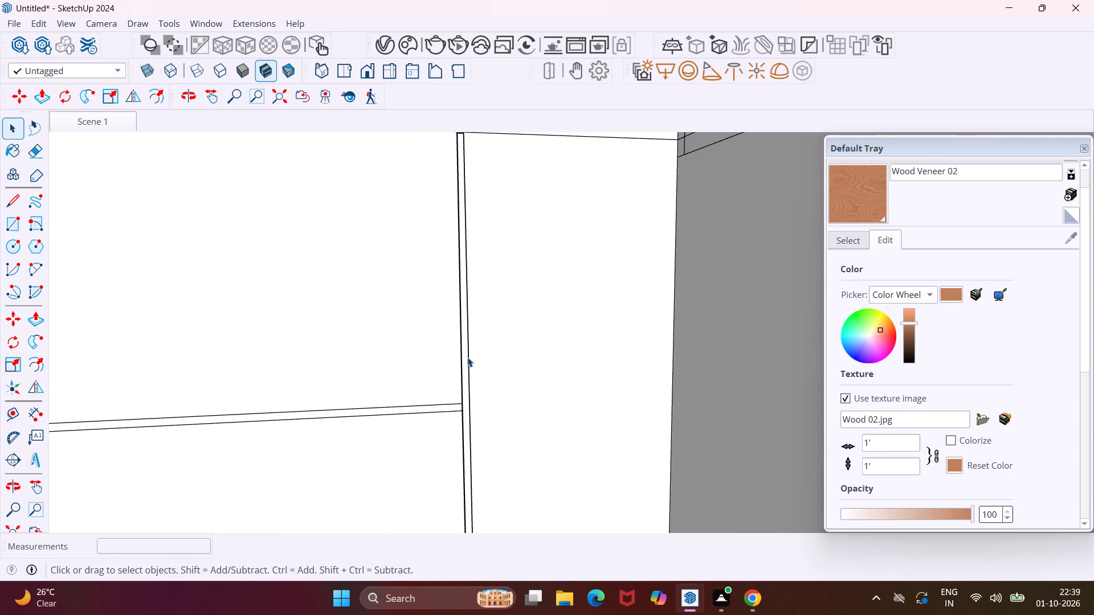
middle_click_drag(467, 357, 547, 322)
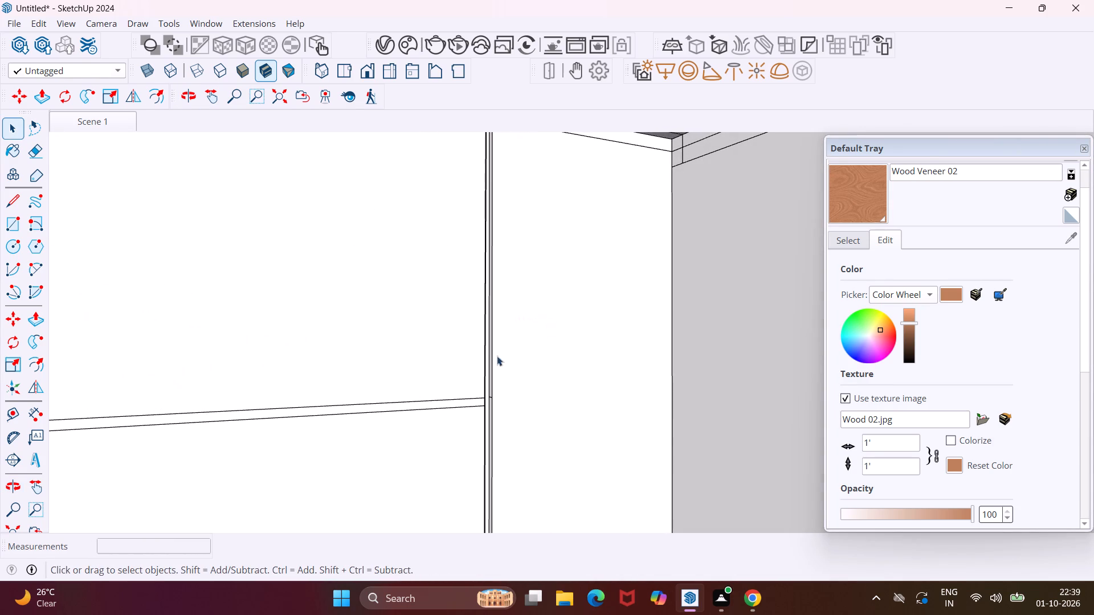
scroll(406, 413, "down", 2)
scroll(398, 410, "up", 2)
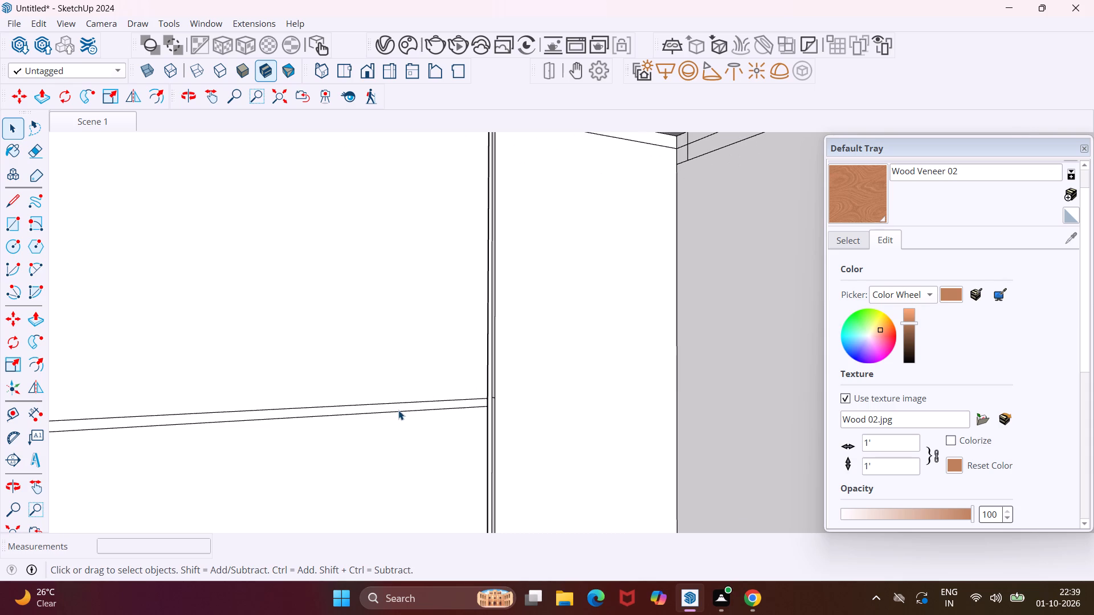
scroll(398, 410, "down", 1)
scroll(398, 410, "up", 3)
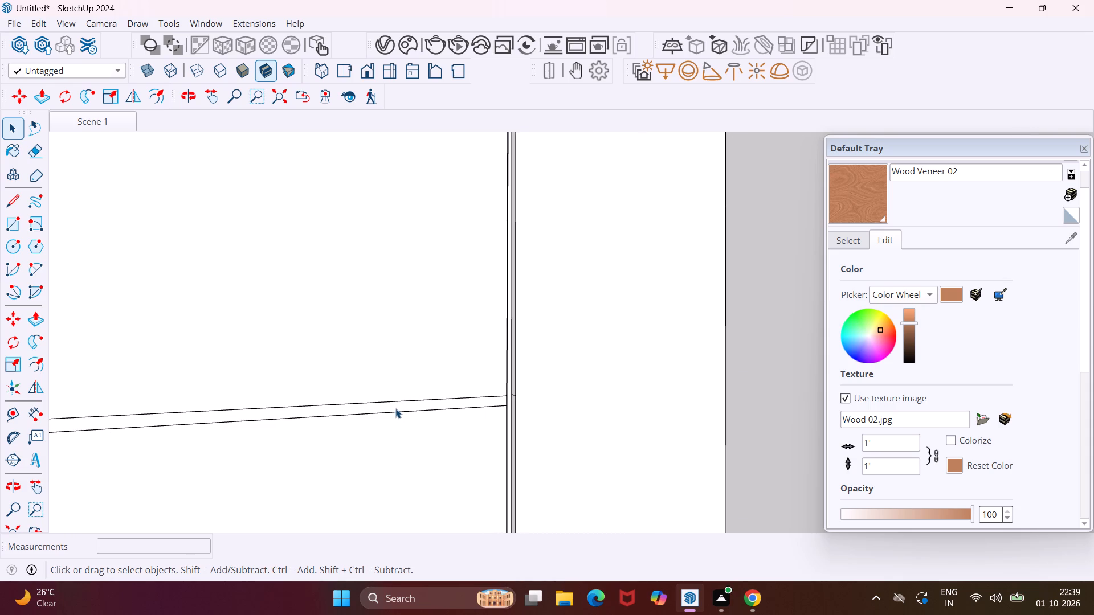
left_click(395, 408)
key("p")
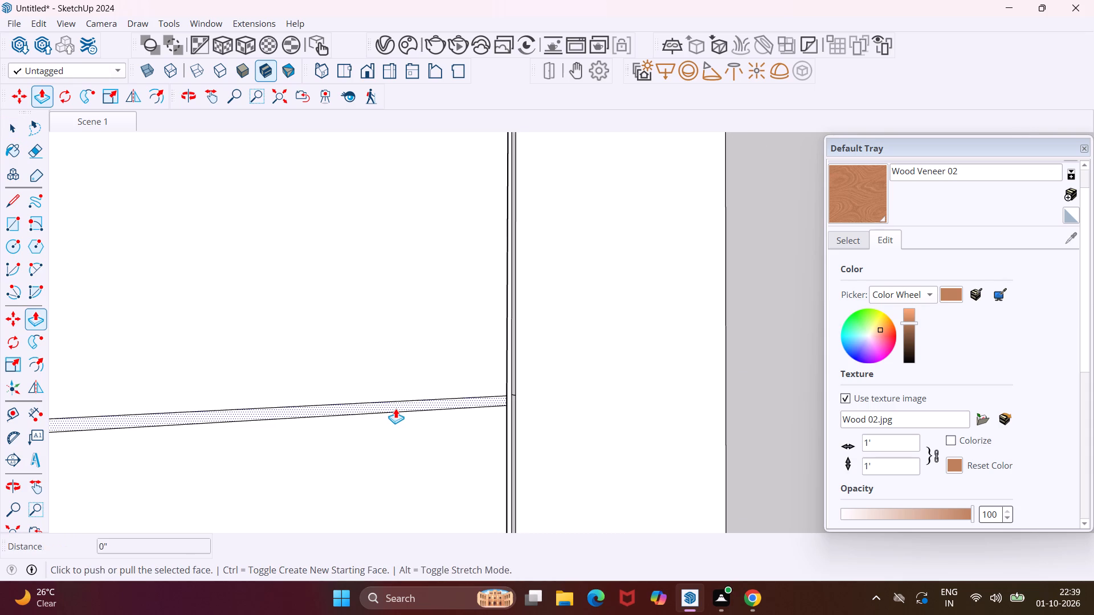
left_click(395, 406)
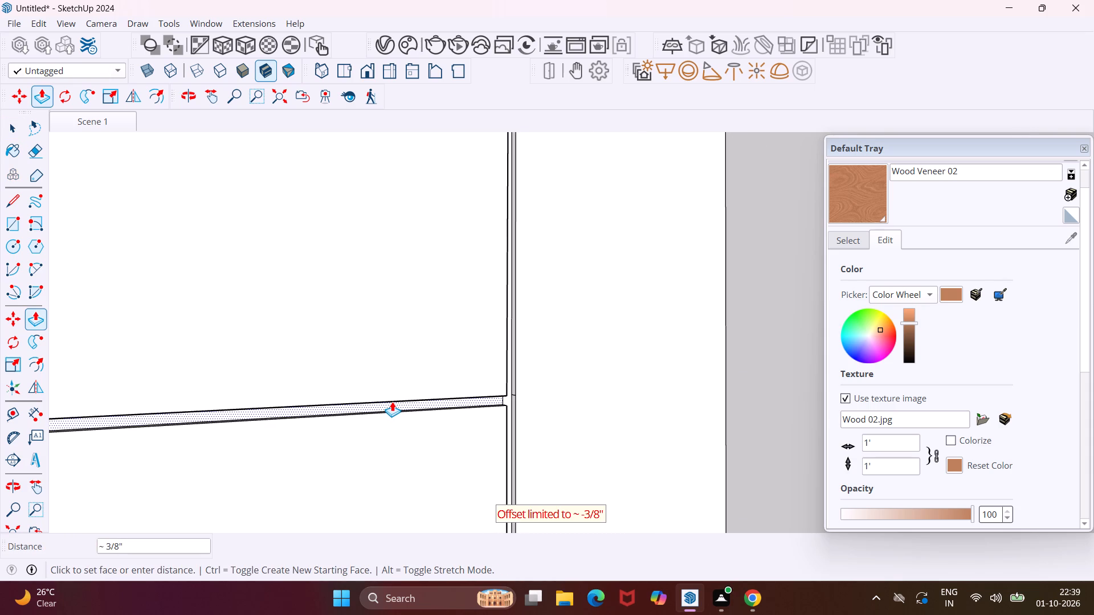
type(".4\"")
key("Return")
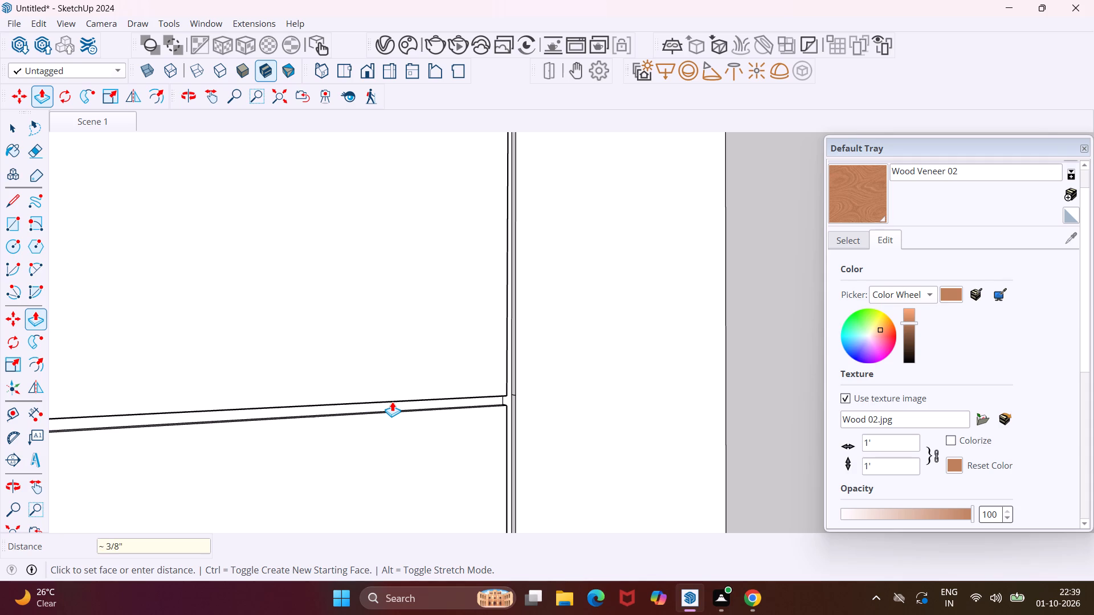
scroll(392, 401, "down", 4)
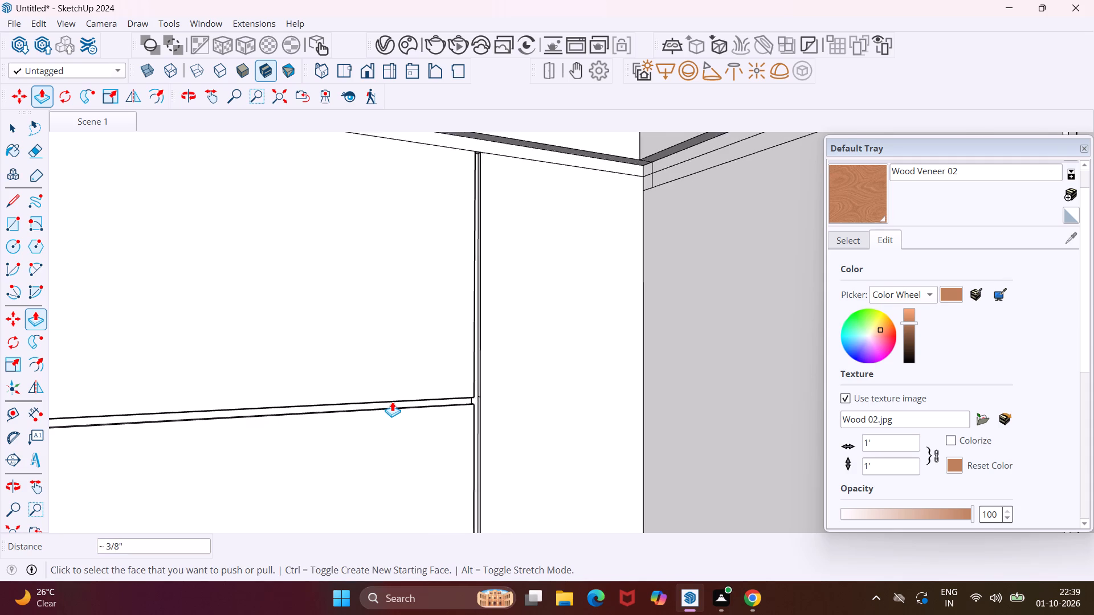
scroll(392, 401, "down", 1)
key("Escape")
key("space")
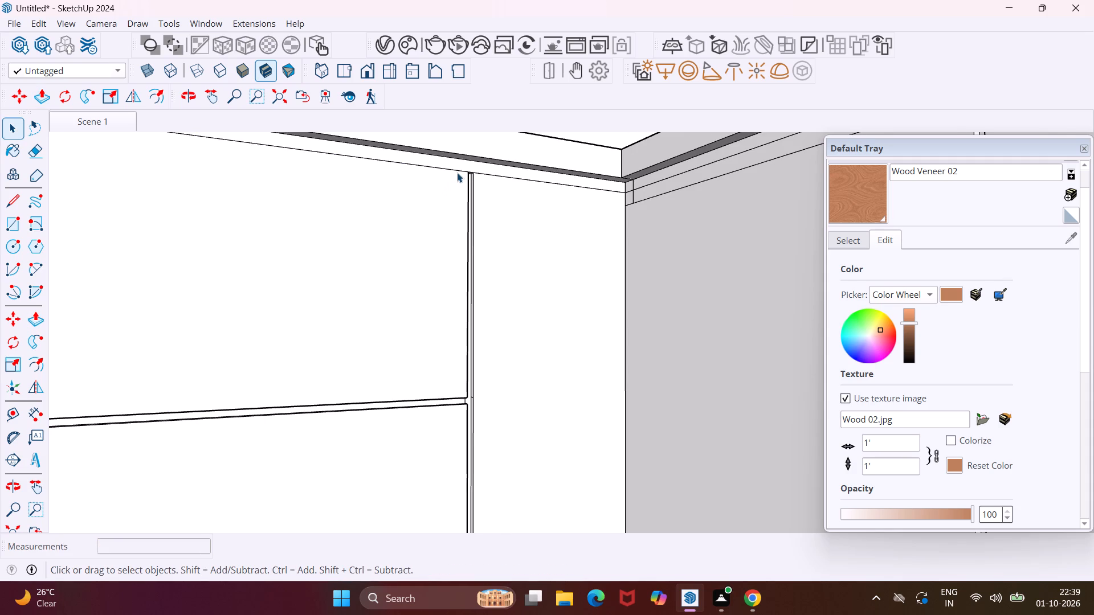
Examine the horizontal strip under the countertop where the back-wall and sink-side base cabinets meet.
scroll(463, 164, "up", 4)
left_click(462, 169)
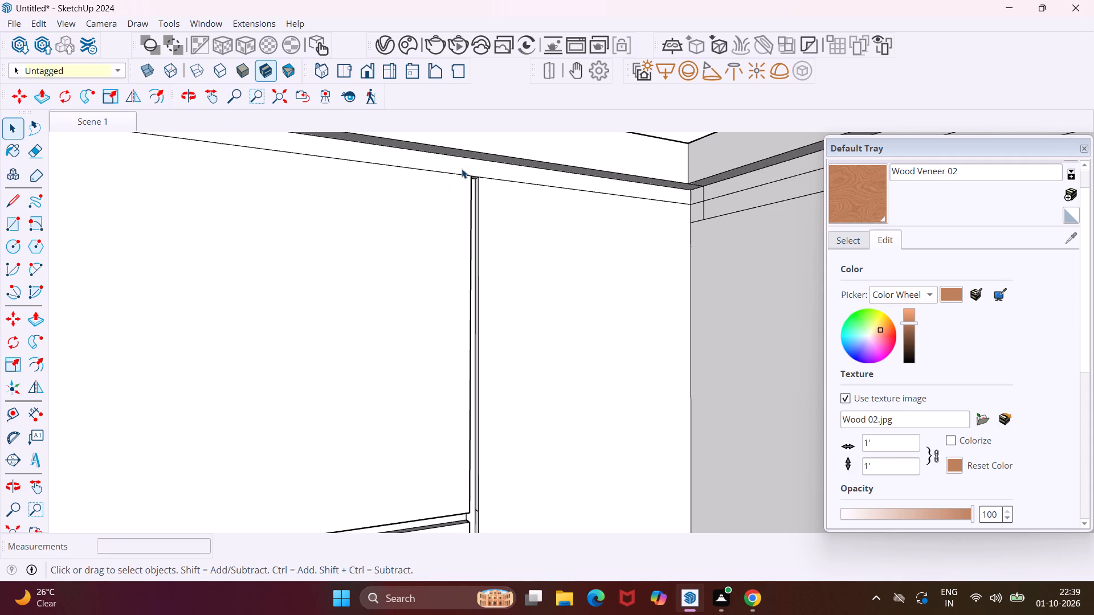
scroll(511, 197, "down", 3)
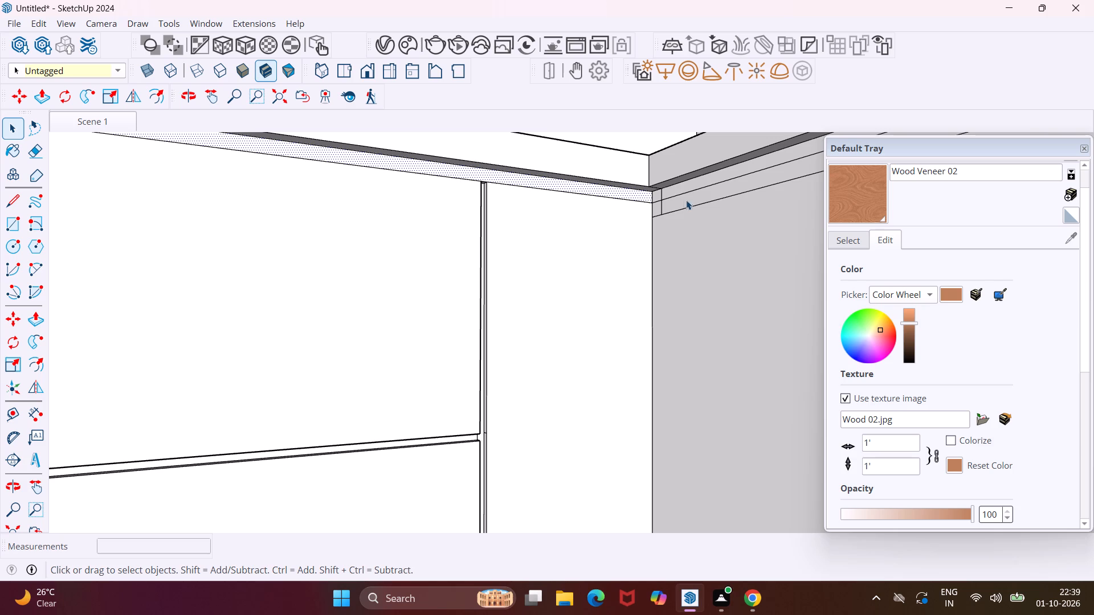
scroll(682, 198, "up", 6)
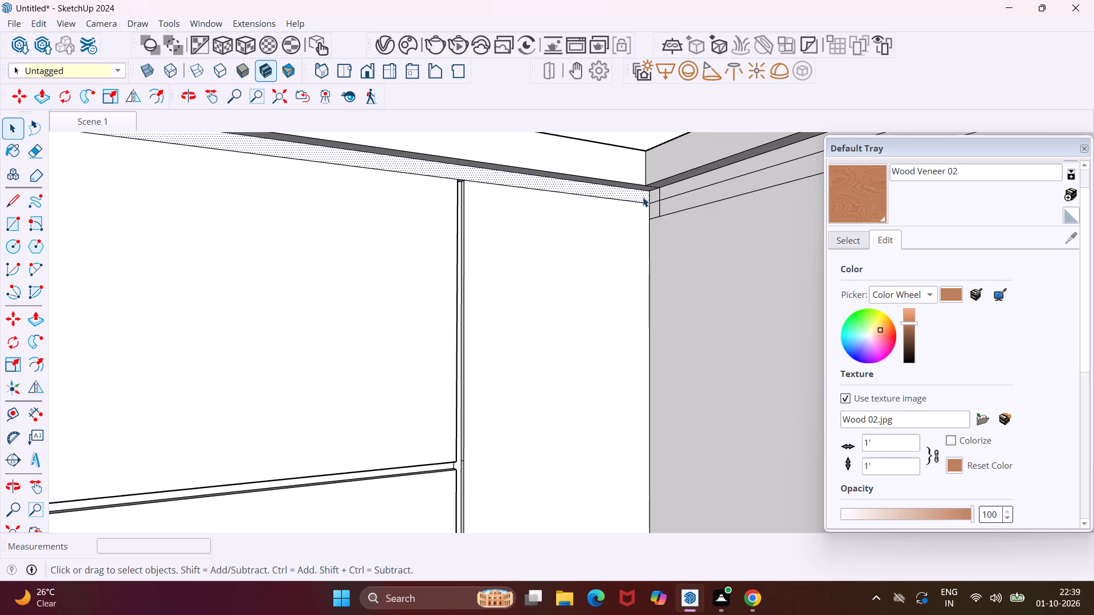
scroll(641, 197, "down", 9)
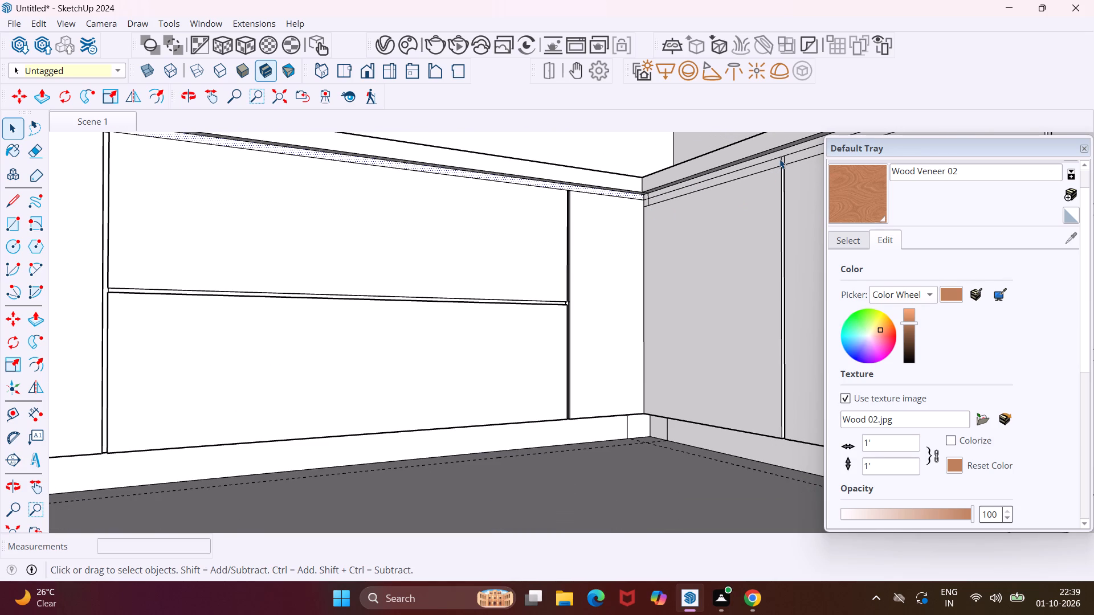
scroll(779, 158, "up", 6)
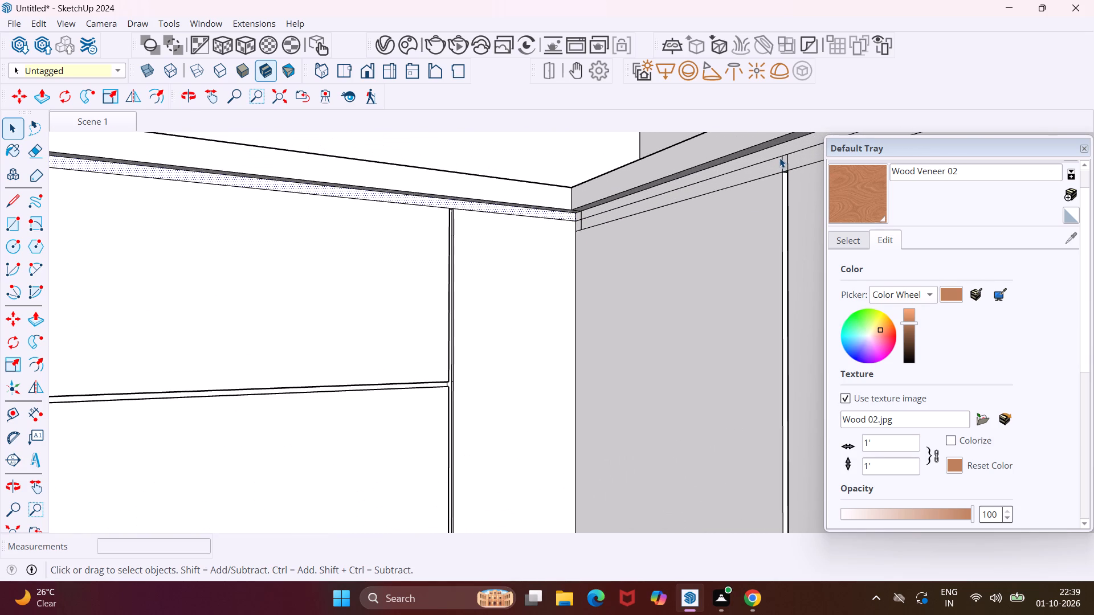
scroll(769, 158, "down", 5)
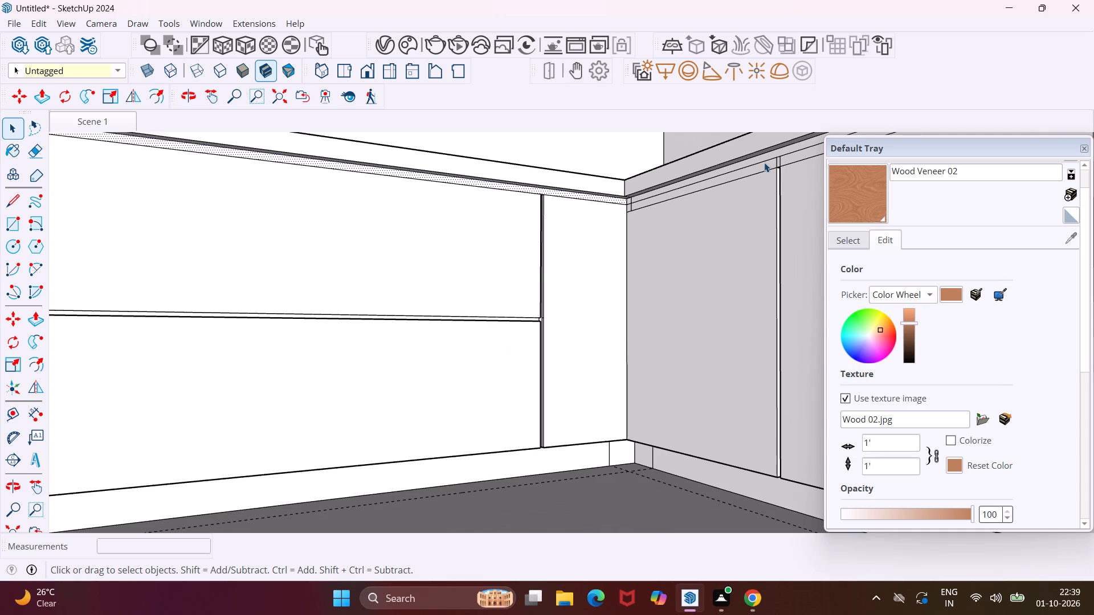
middle_click_drag(764, 162, 681, 188)
scroll(656, 188, "down", 4)
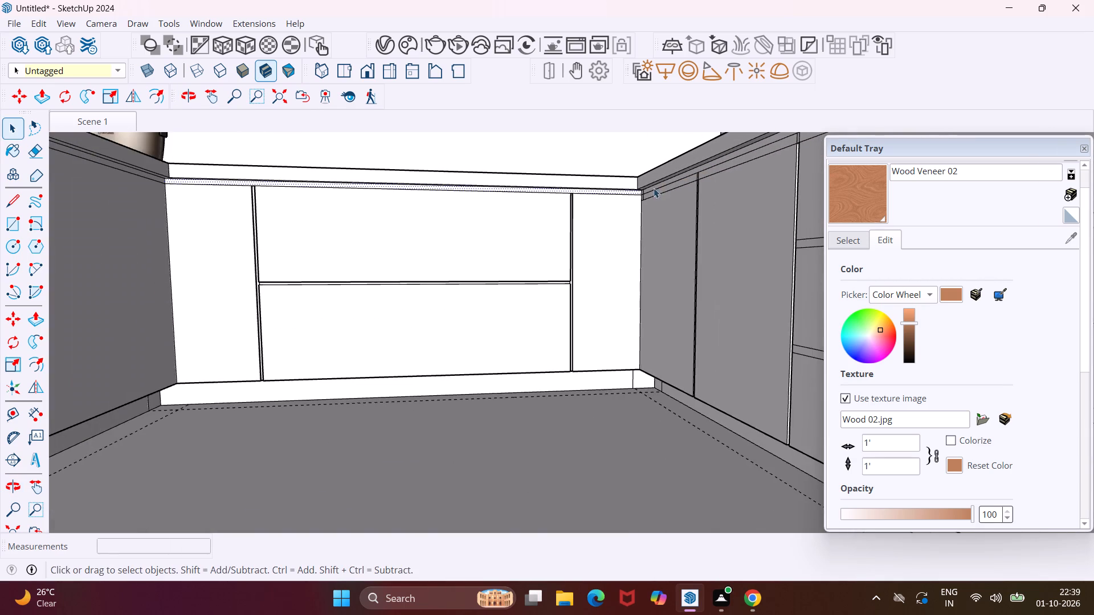
scroll(644, 191, "down", 4)
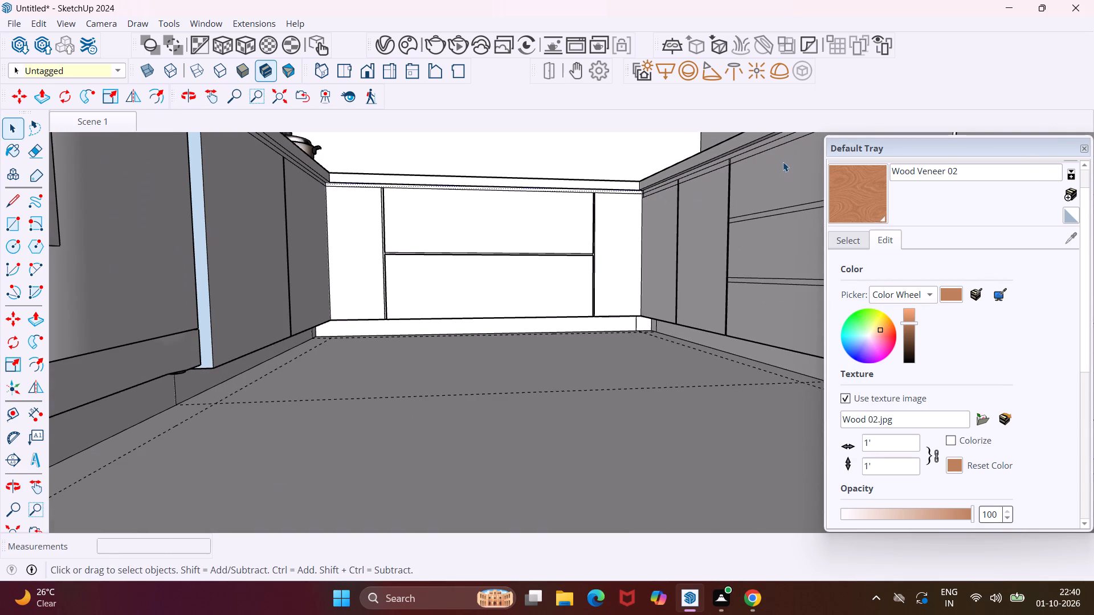
middle_click_drag(781, 156, 721, 202)
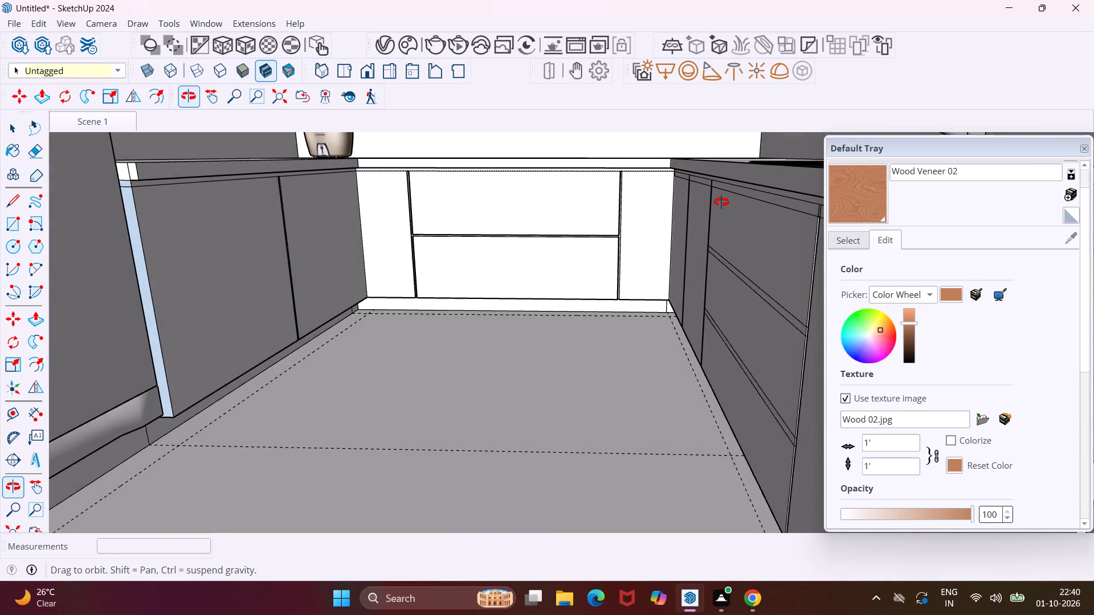
middle_click_drag(721, 202, 681, 200)
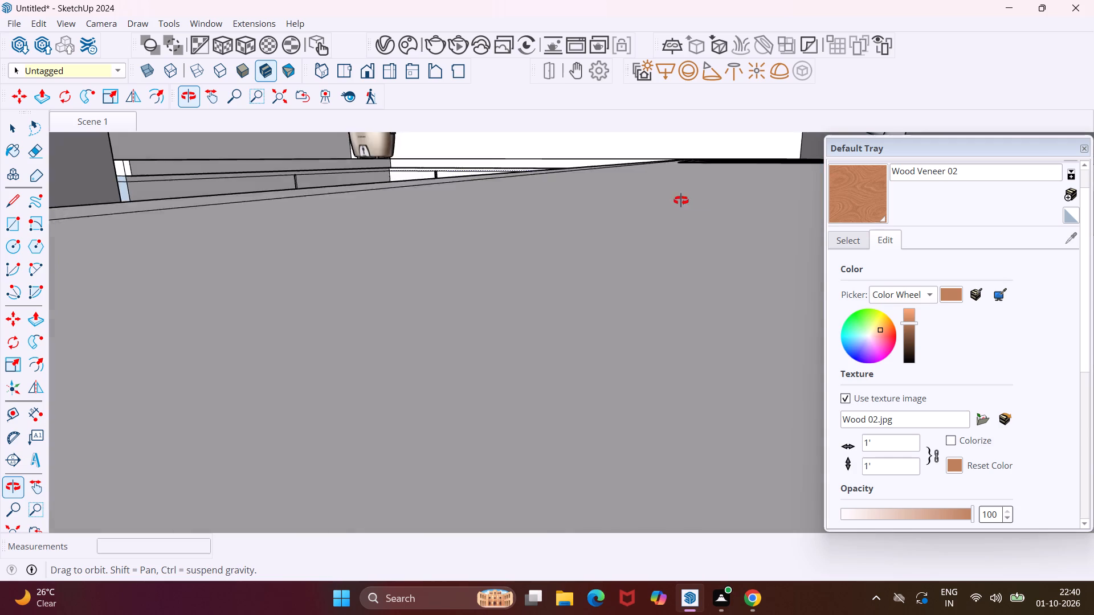
middle_click_drag(681, 200, 723, 198)
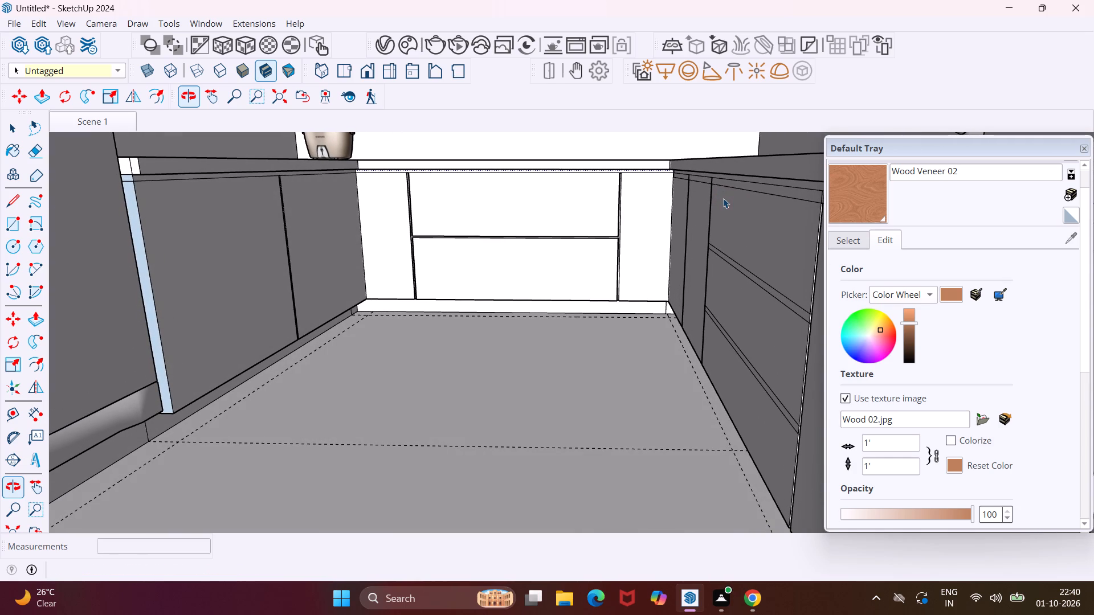
scroll(691, 177, "up", 9)
middle_click_drag(691, 176, 728, 173)
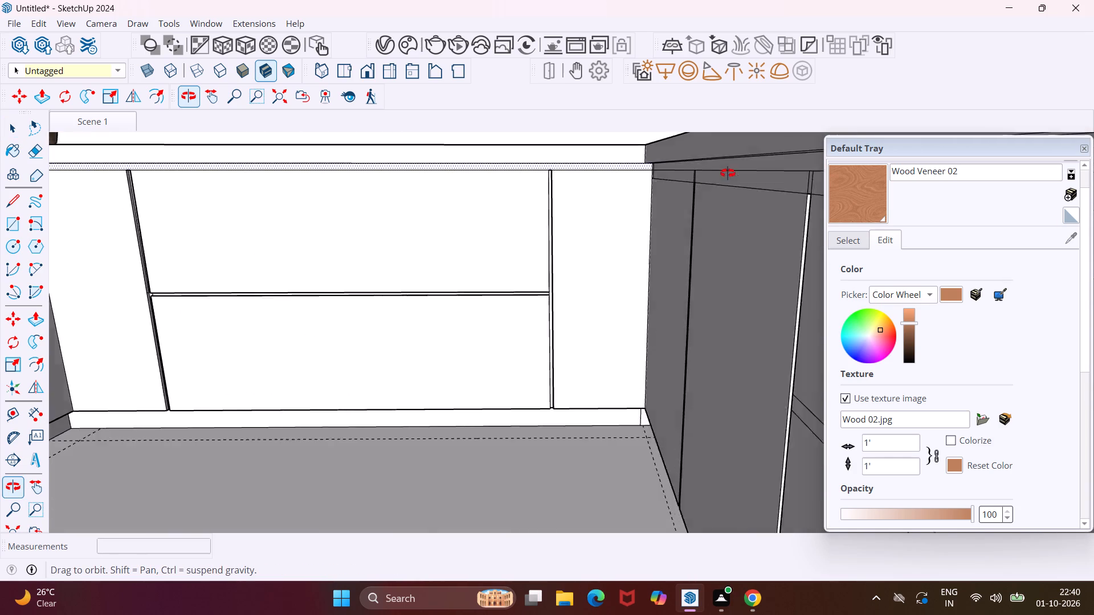
middle_click_drag(728, 173, 811, 178)
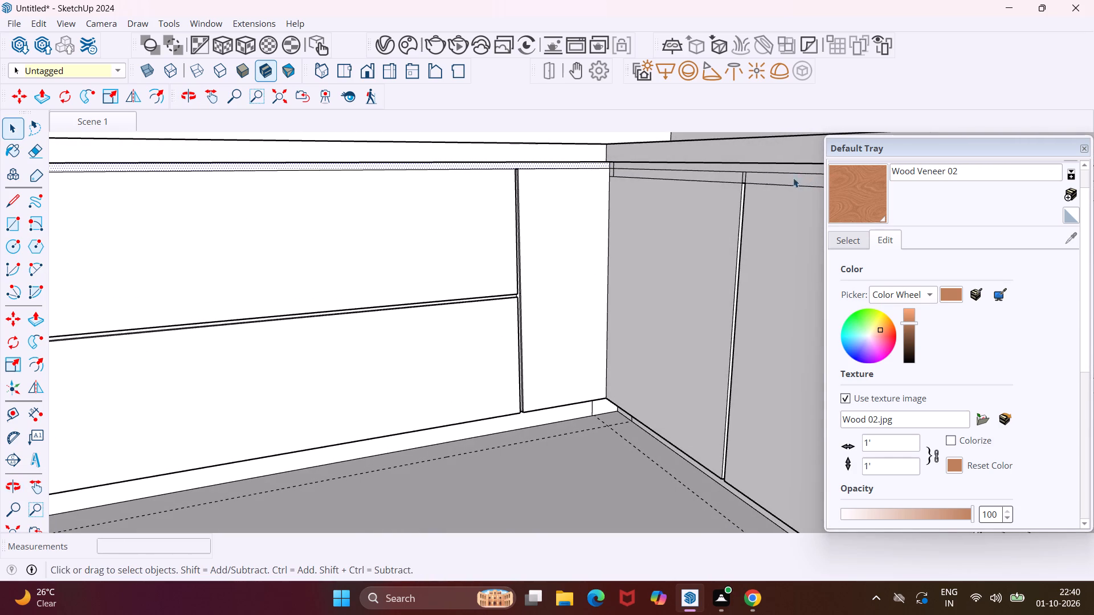
Erase the leftover horizontal line and the short corner edges beneath the countertop on the sink-side base cabinet's corner panel.
scroll(699, 181, "up", 8)
left_click(697, 181)
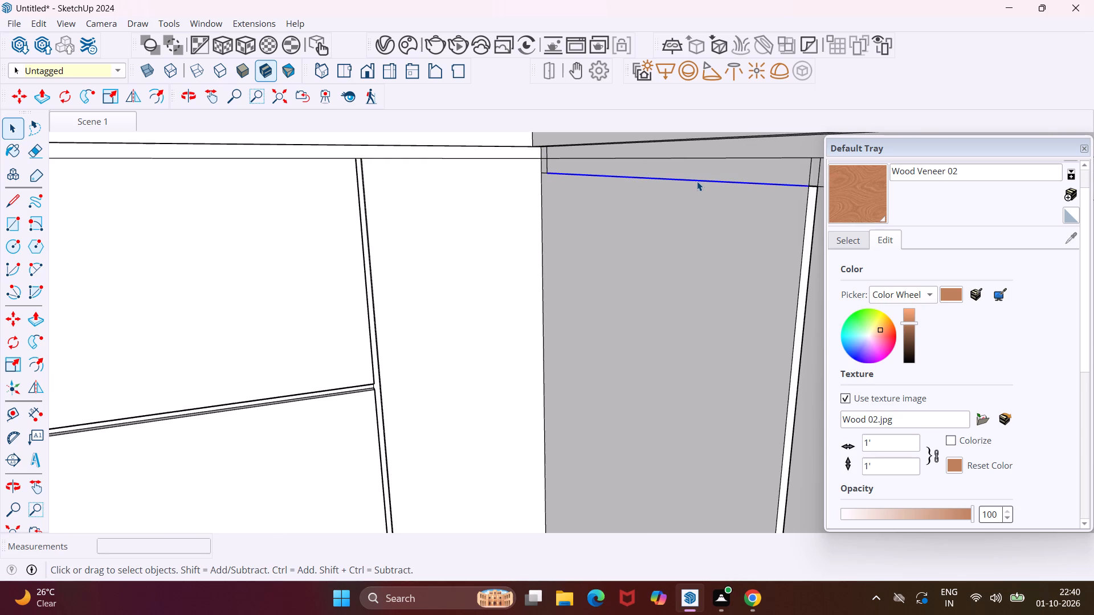
key("e")
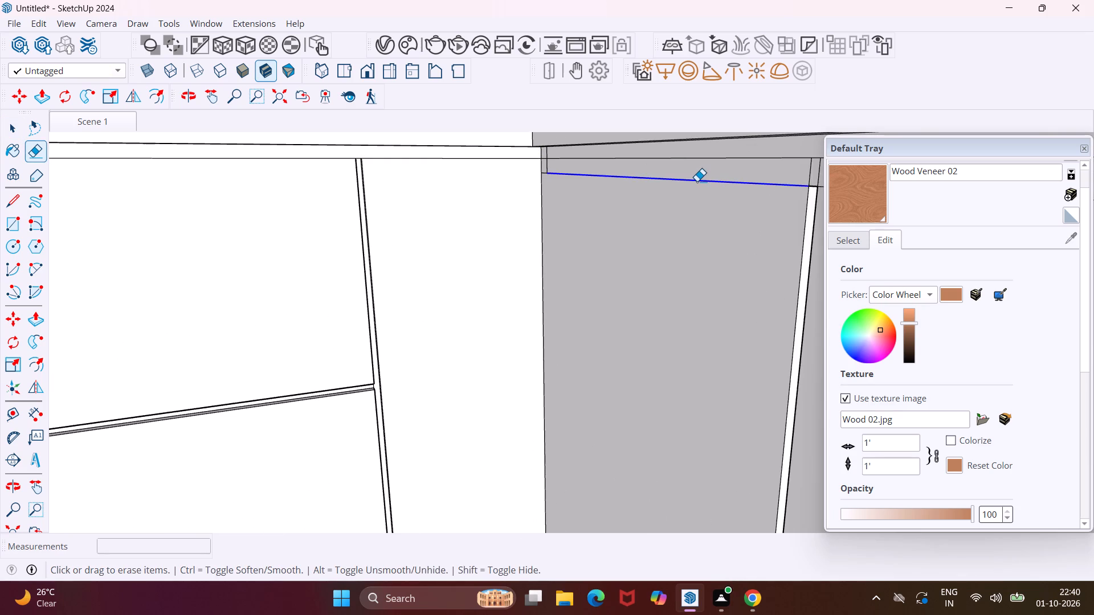
left_click(697, 181)
scroll(547, 163, "up", 4)
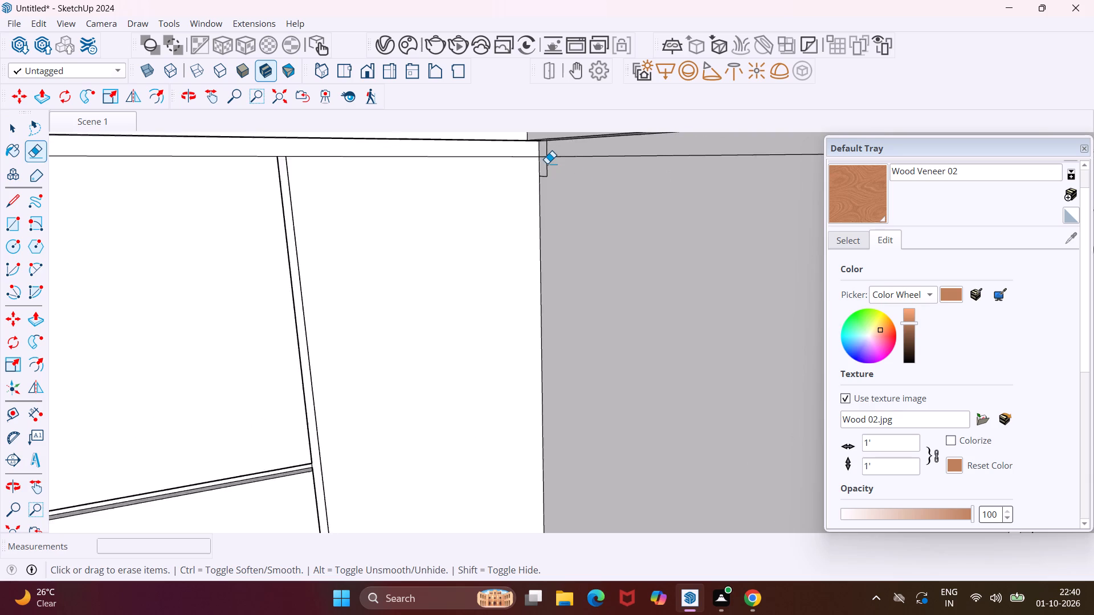
scroll(547, 163, "up", 4)
left_click(545, 167)
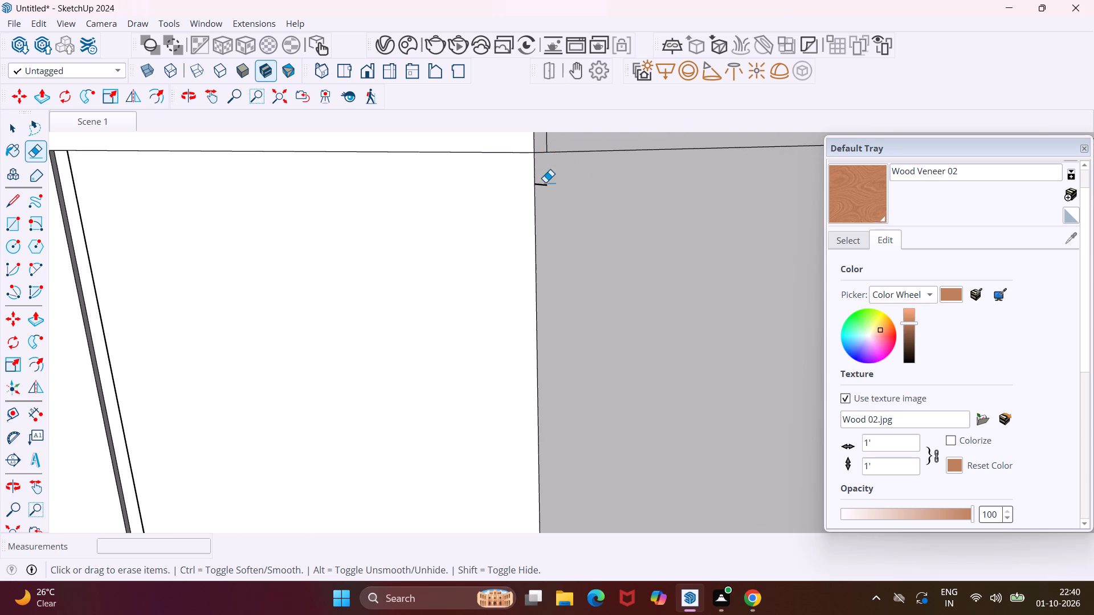
left_click(544, 186)
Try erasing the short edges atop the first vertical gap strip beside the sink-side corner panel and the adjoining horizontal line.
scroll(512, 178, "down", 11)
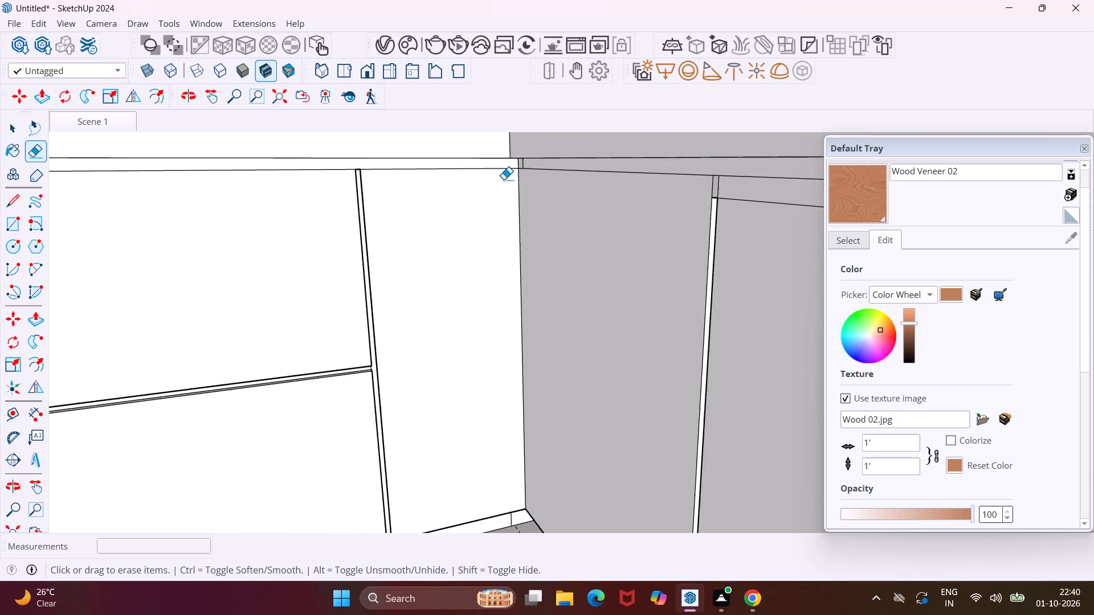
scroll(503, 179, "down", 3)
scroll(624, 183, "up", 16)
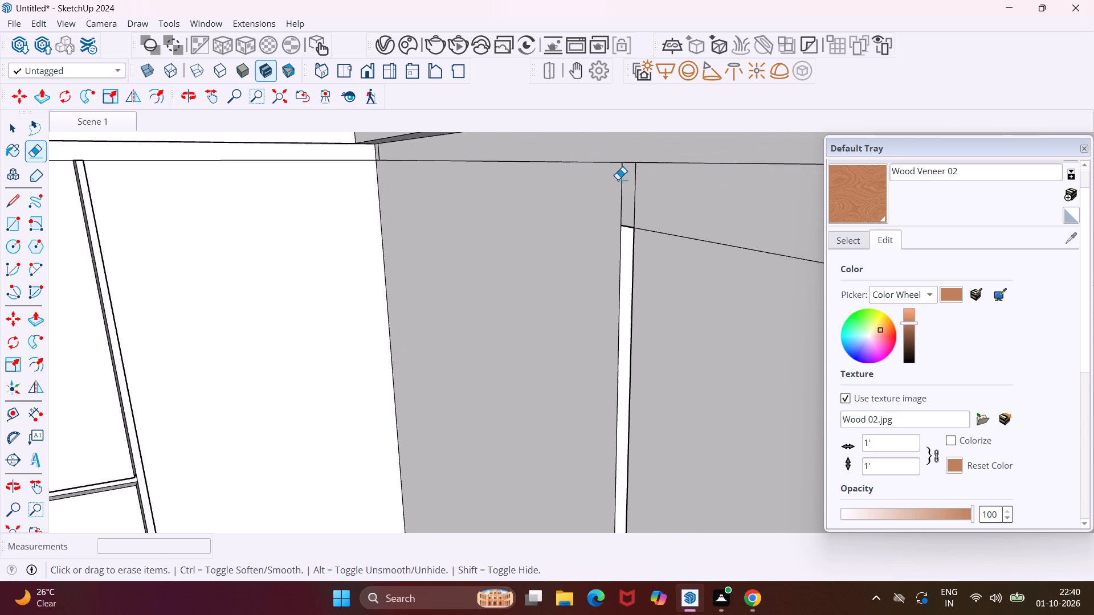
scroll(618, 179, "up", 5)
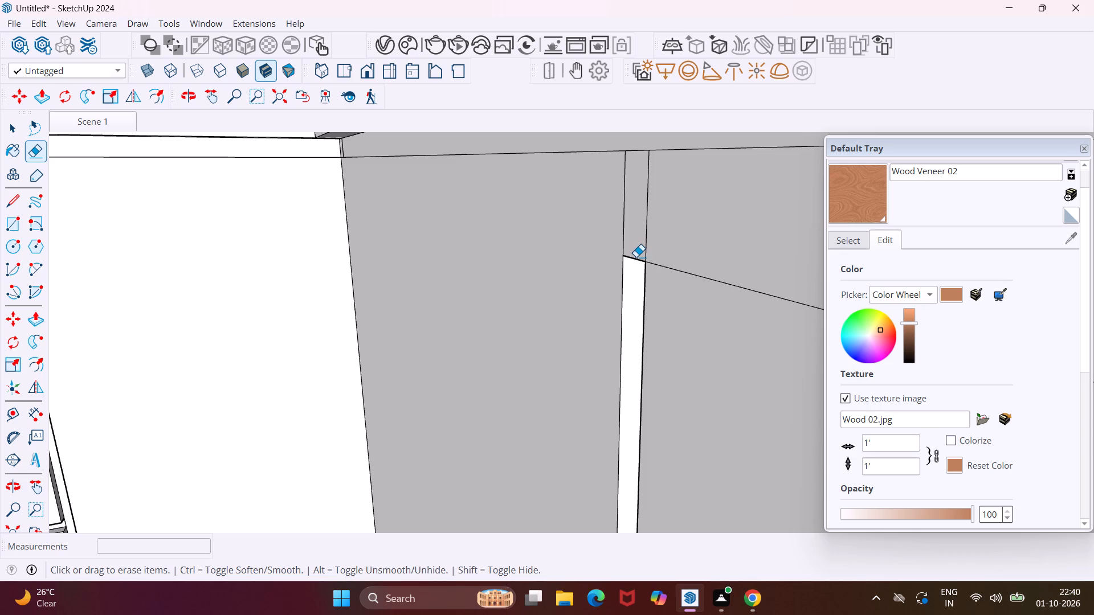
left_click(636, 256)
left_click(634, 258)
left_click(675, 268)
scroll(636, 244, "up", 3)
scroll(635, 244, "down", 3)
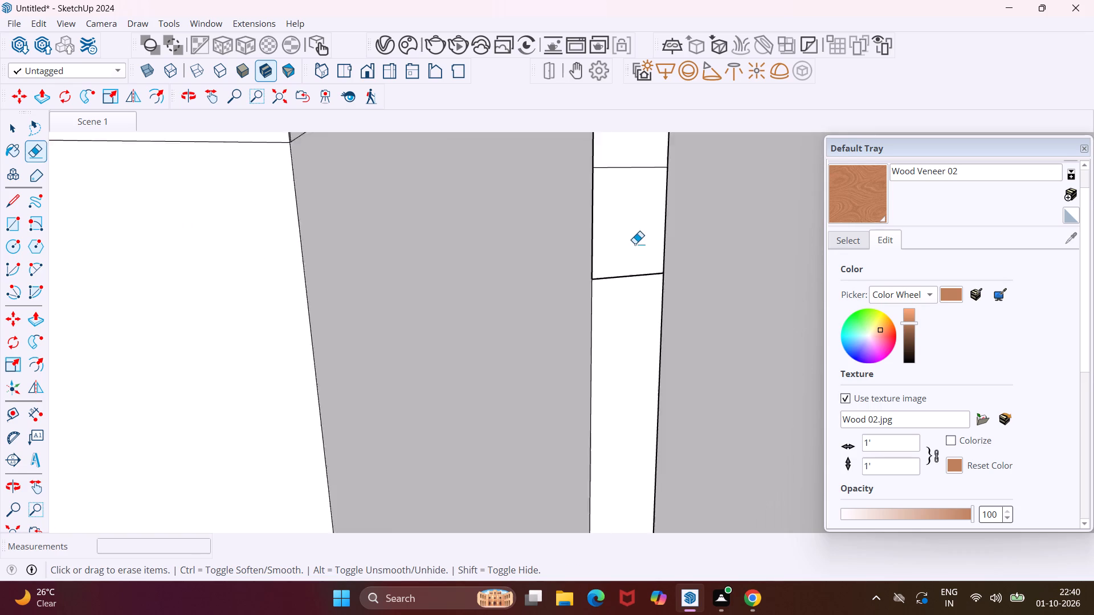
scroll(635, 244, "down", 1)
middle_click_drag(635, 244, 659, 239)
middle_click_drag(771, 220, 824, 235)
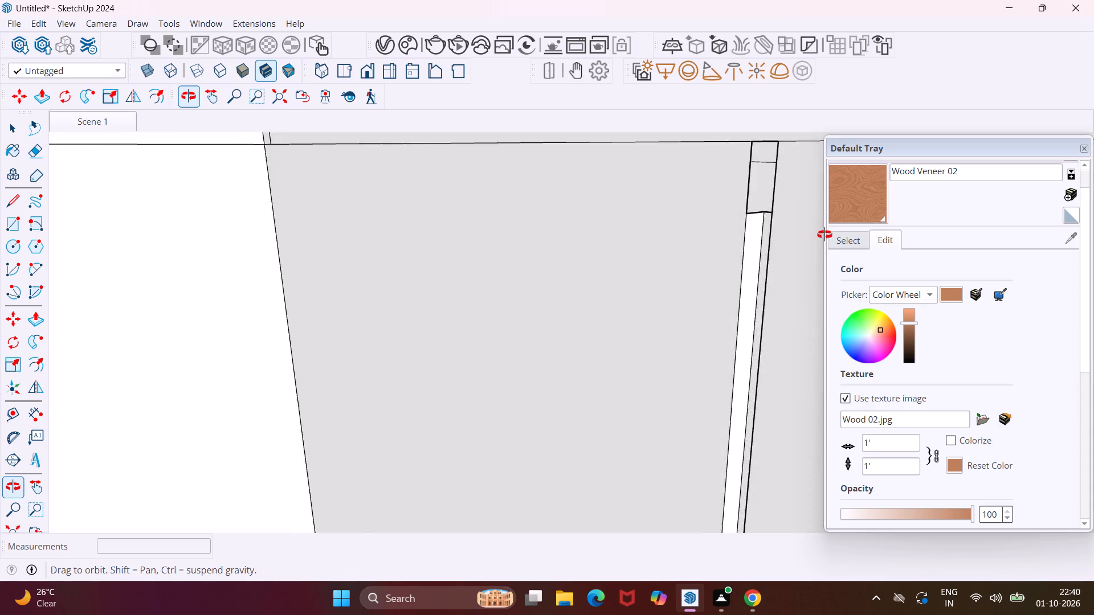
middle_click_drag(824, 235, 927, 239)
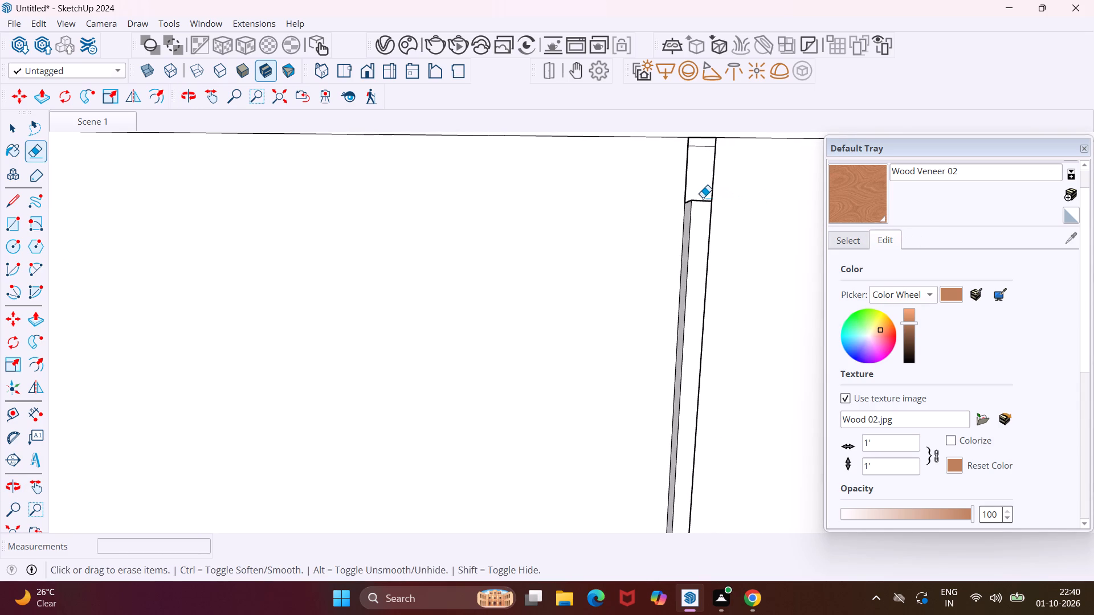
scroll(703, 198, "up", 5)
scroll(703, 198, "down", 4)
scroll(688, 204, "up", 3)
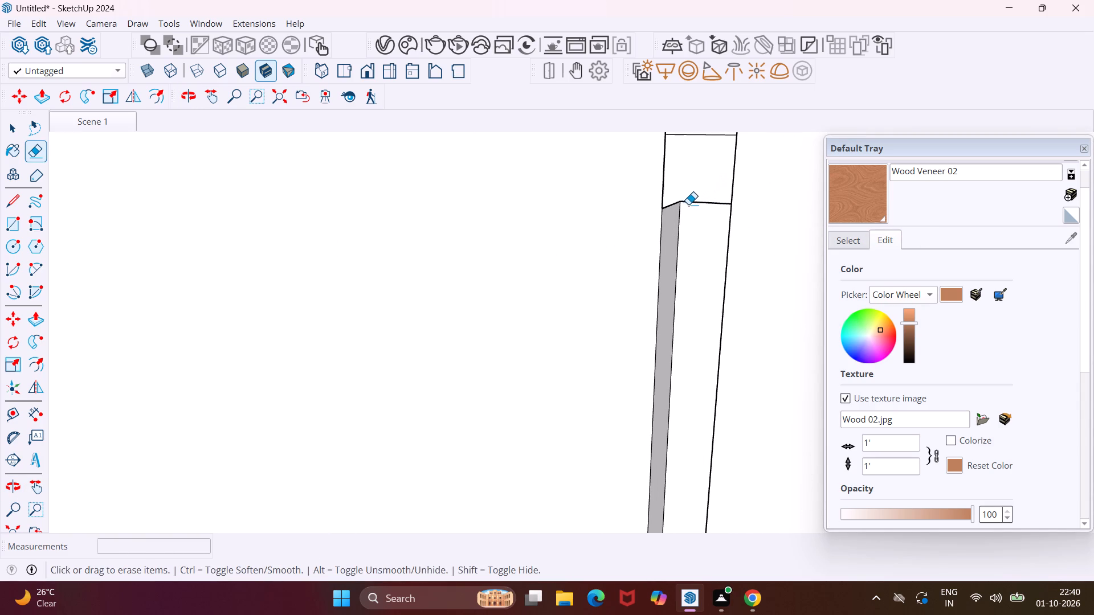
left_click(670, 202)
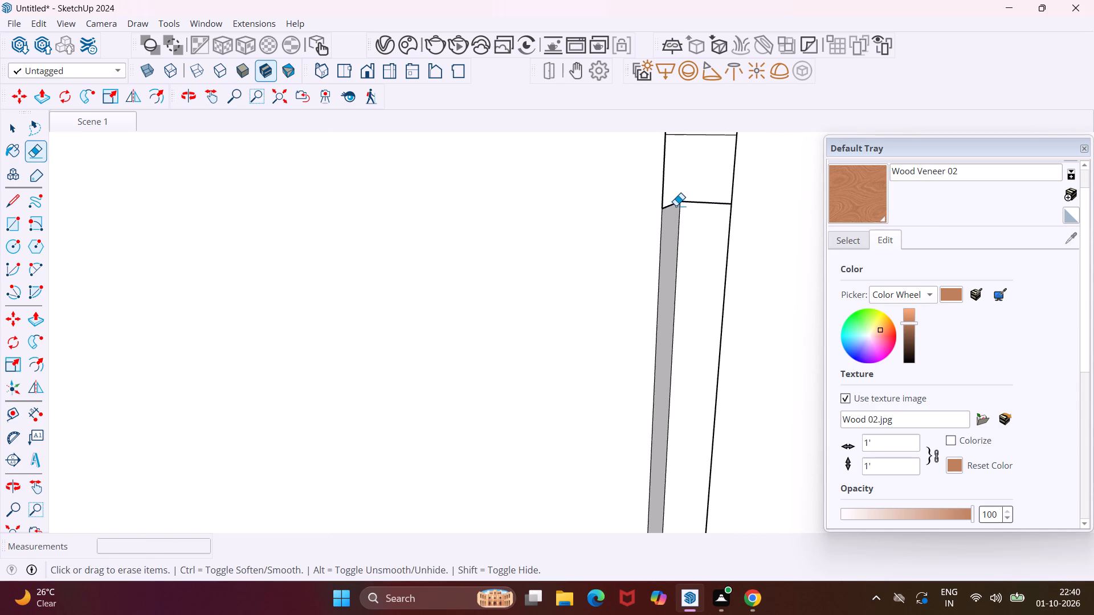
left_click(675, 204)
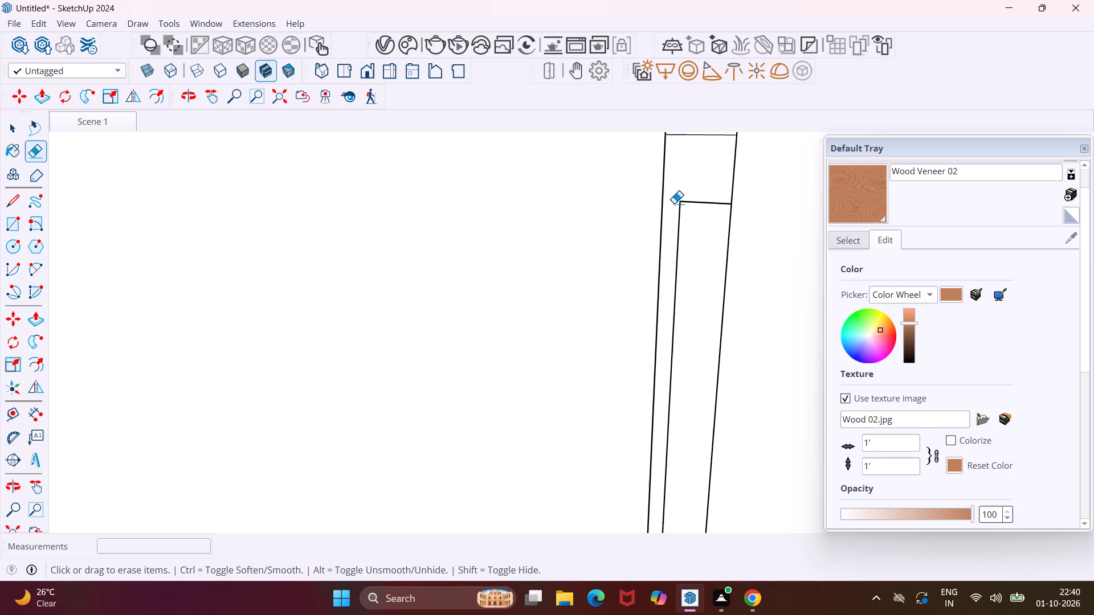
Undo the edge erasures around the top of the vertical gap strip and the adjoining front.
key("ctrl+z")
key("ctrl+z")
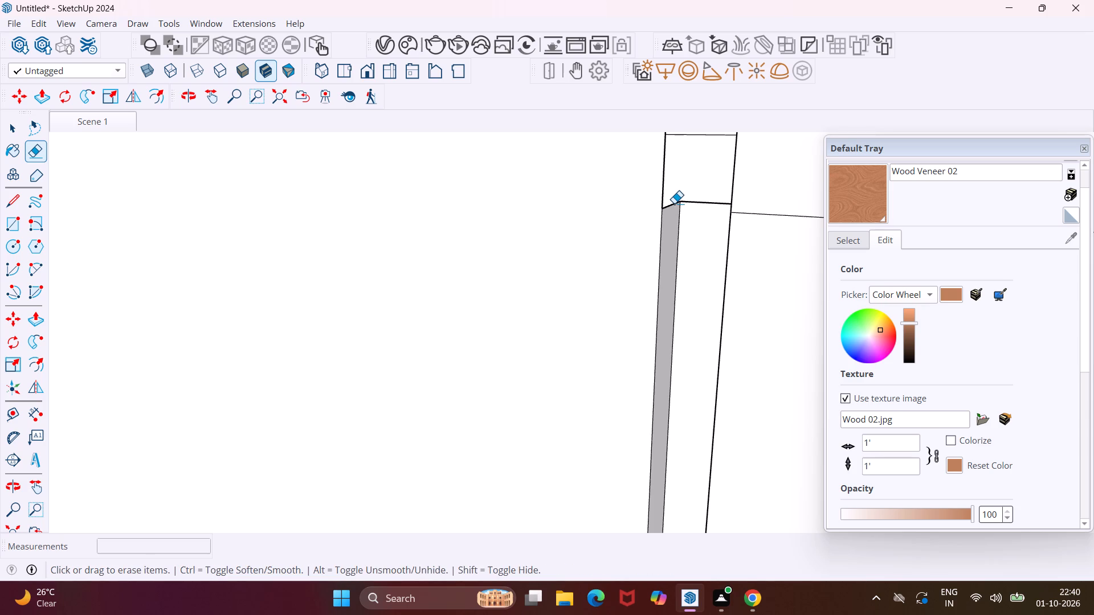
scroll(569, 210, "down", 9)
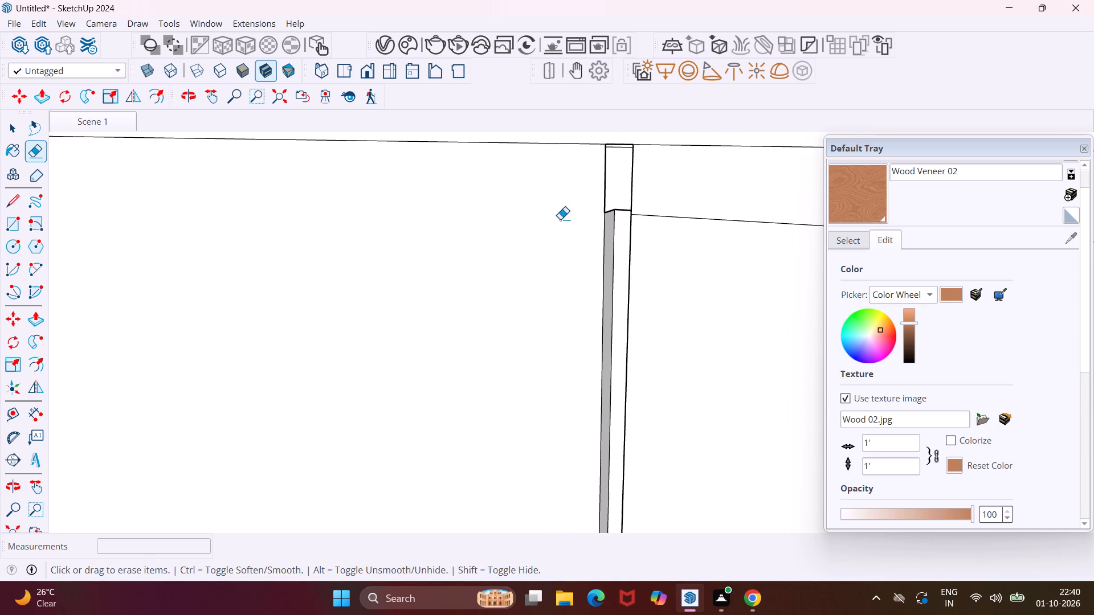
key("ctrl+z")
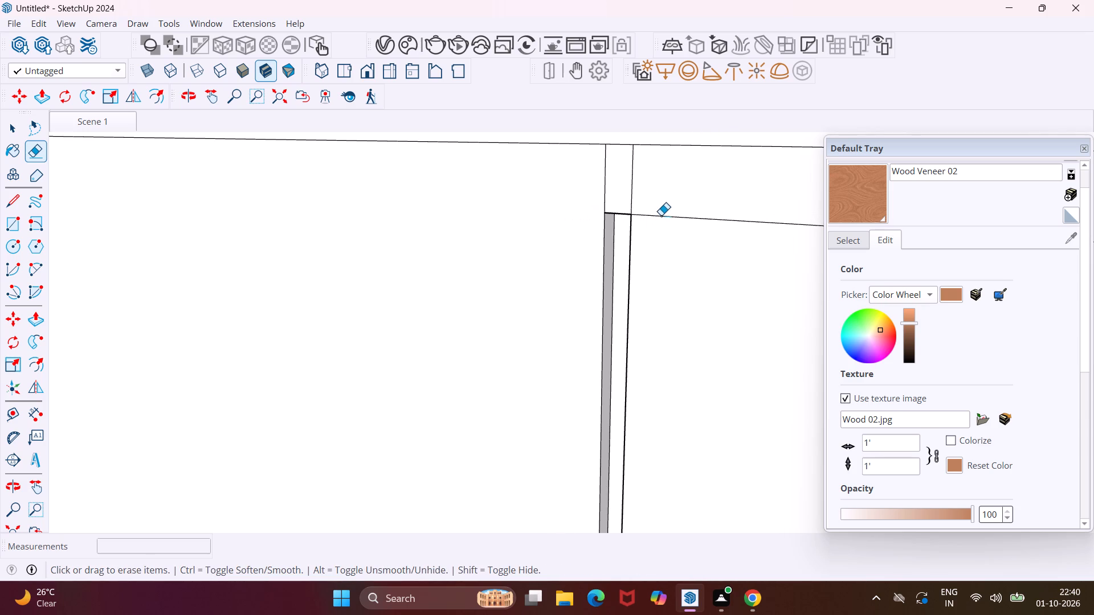
Erase the horizontal line beneath the countertop on the cabinet front next to the sink-side corner panel.
left_click(661, 215)
scroll(553, 221, "down", 4)
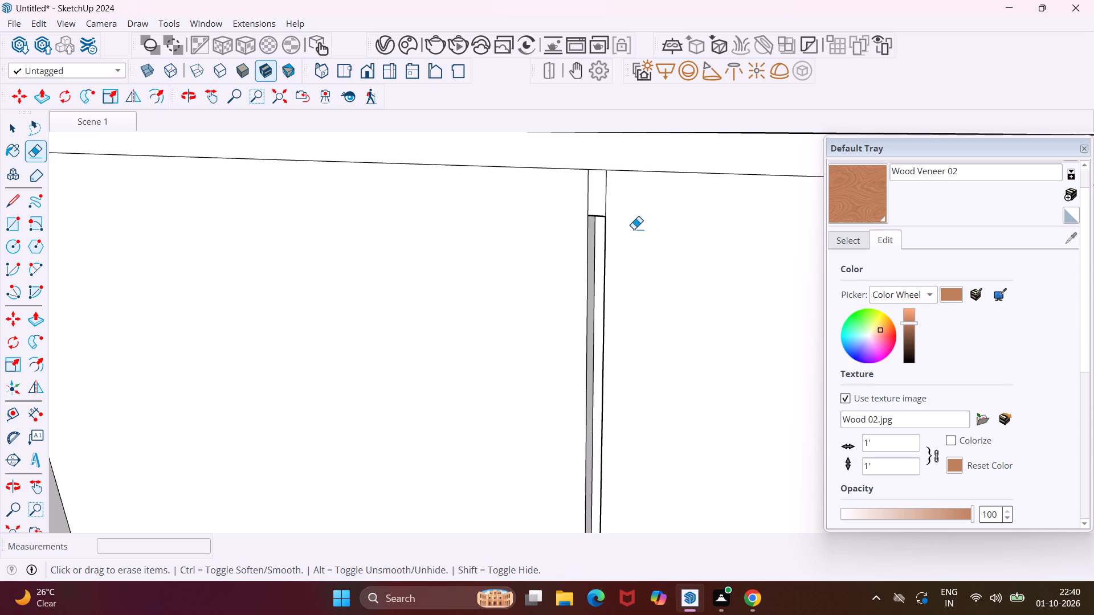
Push the short top piece of the first gap strip inward about 3/8", level with the recessed strip below.
key("Escape")
key("space")
left_click(599, 194)
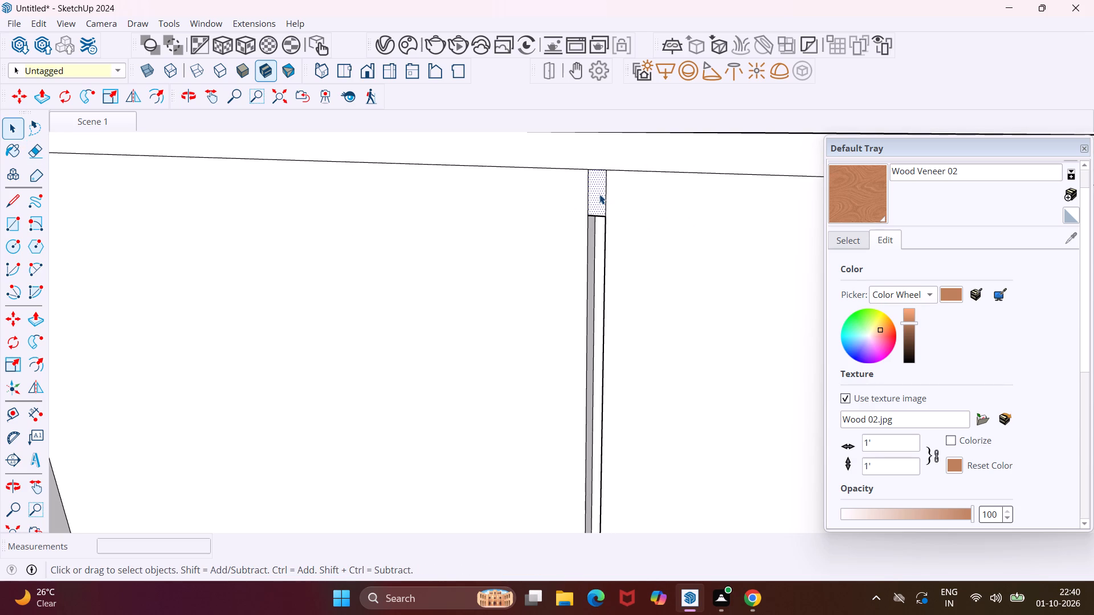
key("p")
left_click(599, 194)
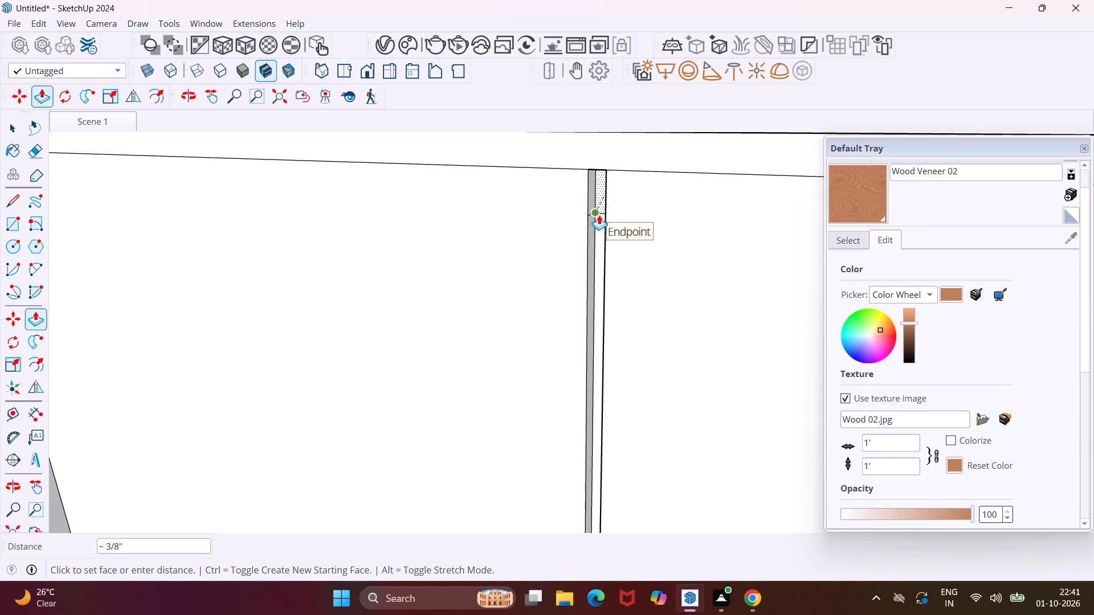
left_click(599, 218)
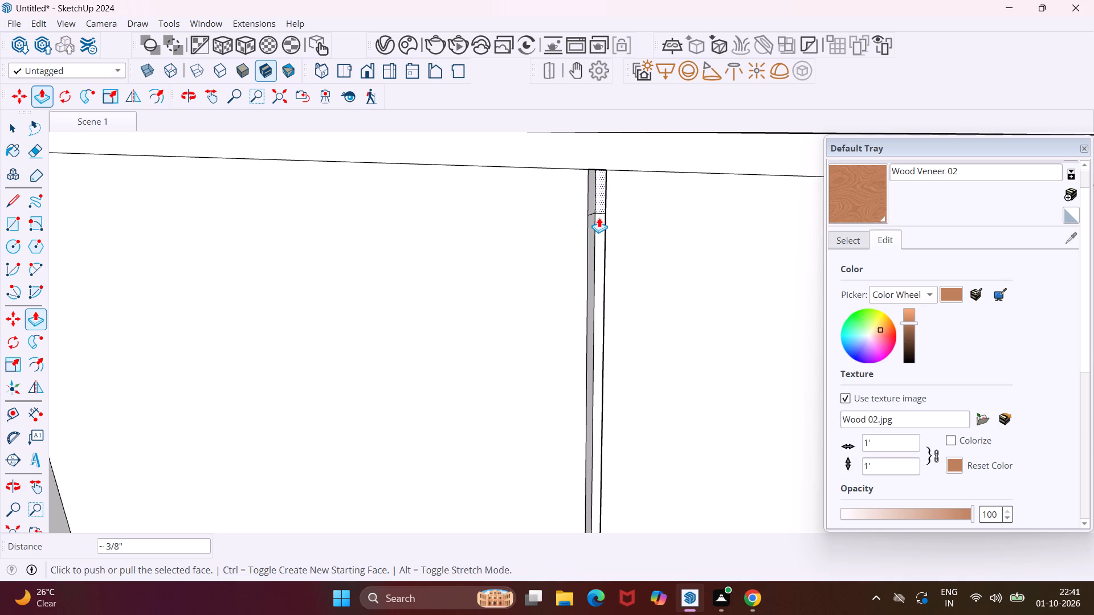
key("Escape")
key("space")
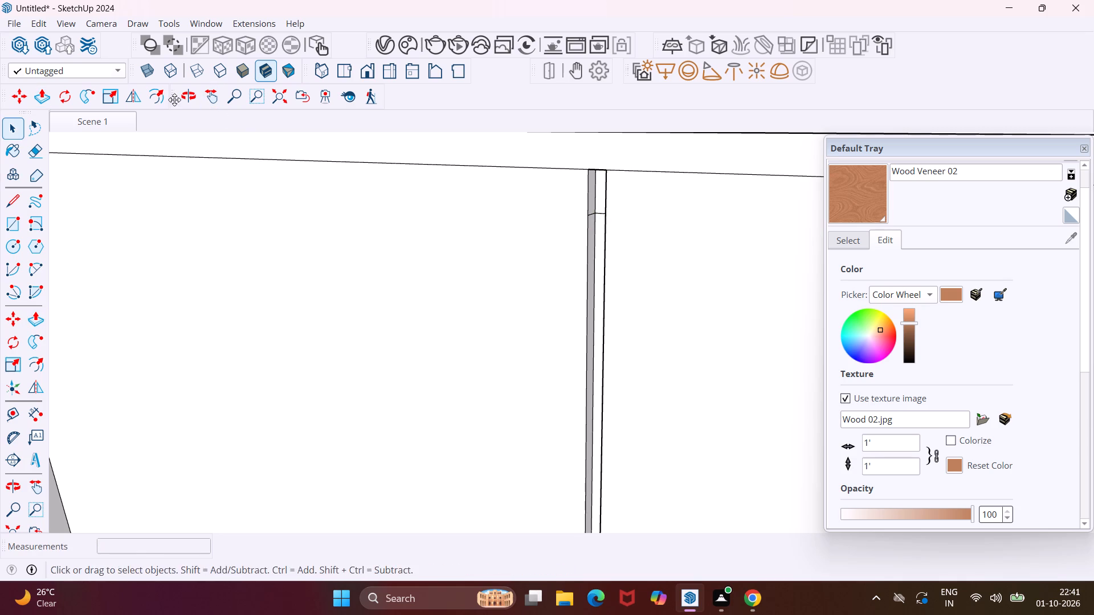
Push the short top piece of the gap strip between the cabinet front and the drawer unit inward about 3/8".
left_click(200, 100)
left_click(207, 100)
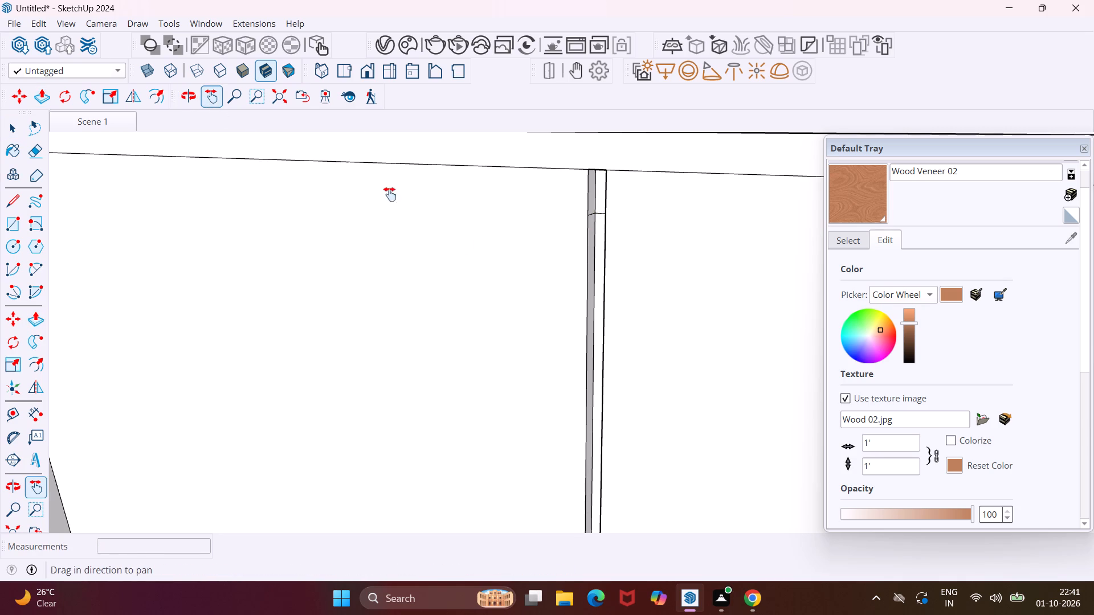
left_click_drag(644, 307, 295, 222)
left_click_drag(598, 279, 447, 227)
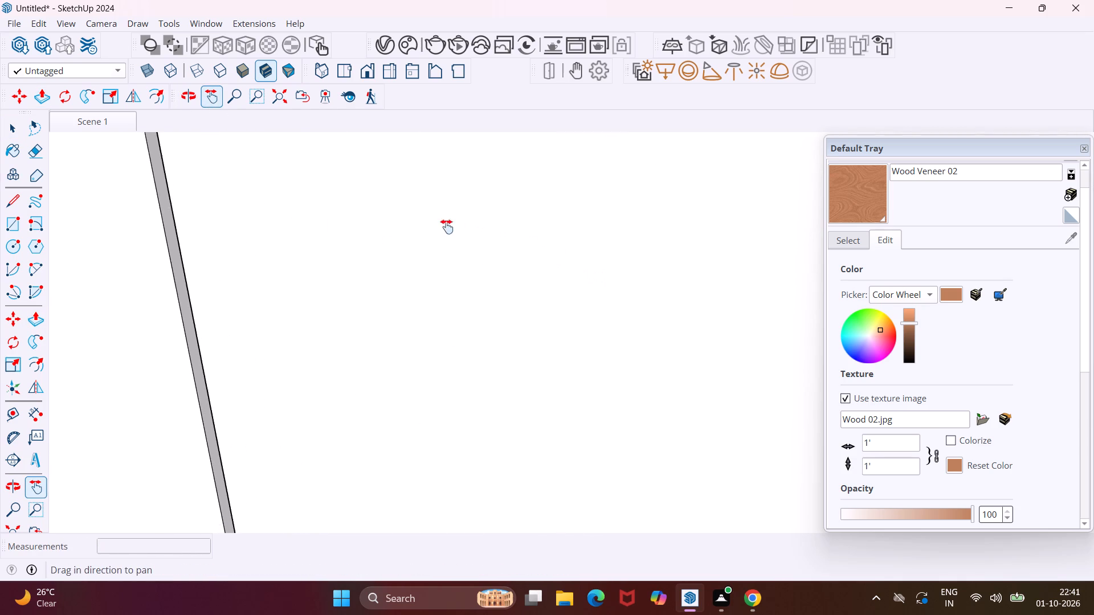
left_click_drag(447, 227, 393, 215)
scroll(407, 219, "down", 5)
left_click_drag(610, 279, 271, 329)
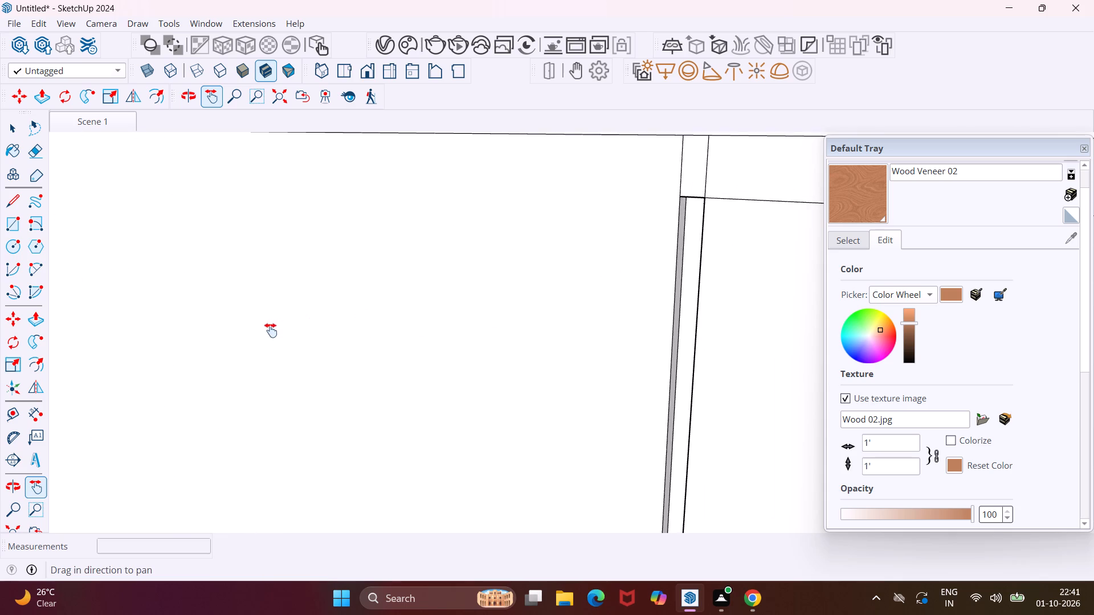
key("Escape")
key("space")
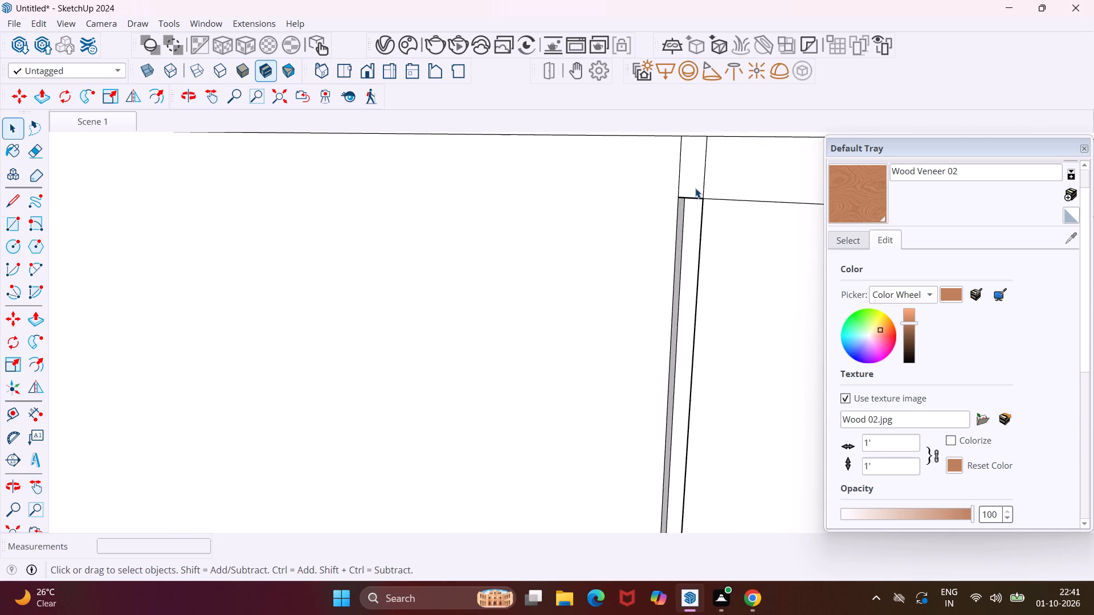
left_click(697, 182)
key("p")
left_click(697, 182)
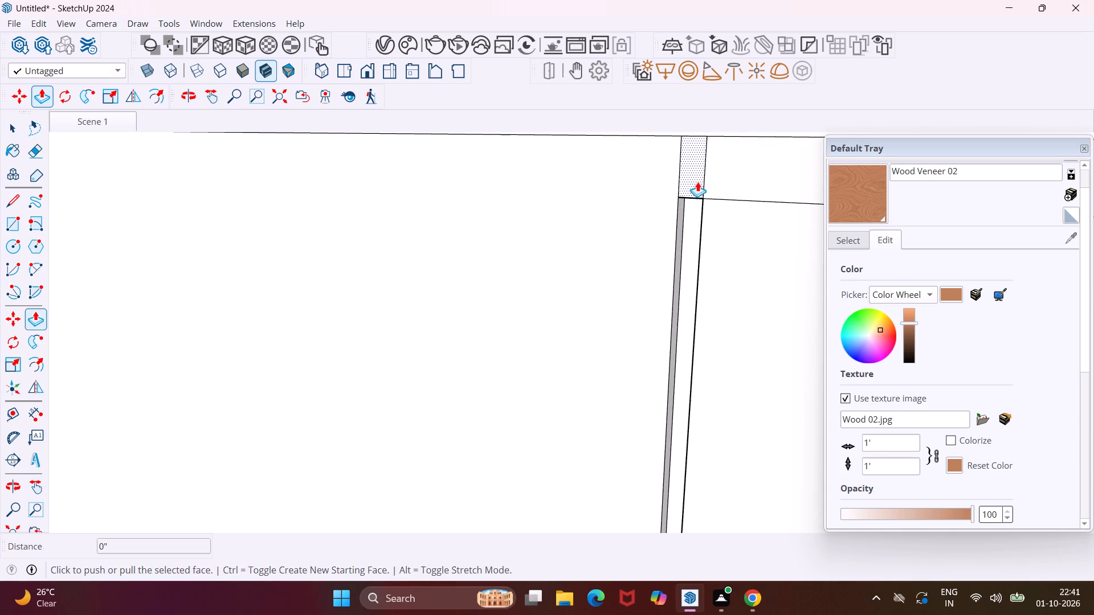
left_click(696, 204)
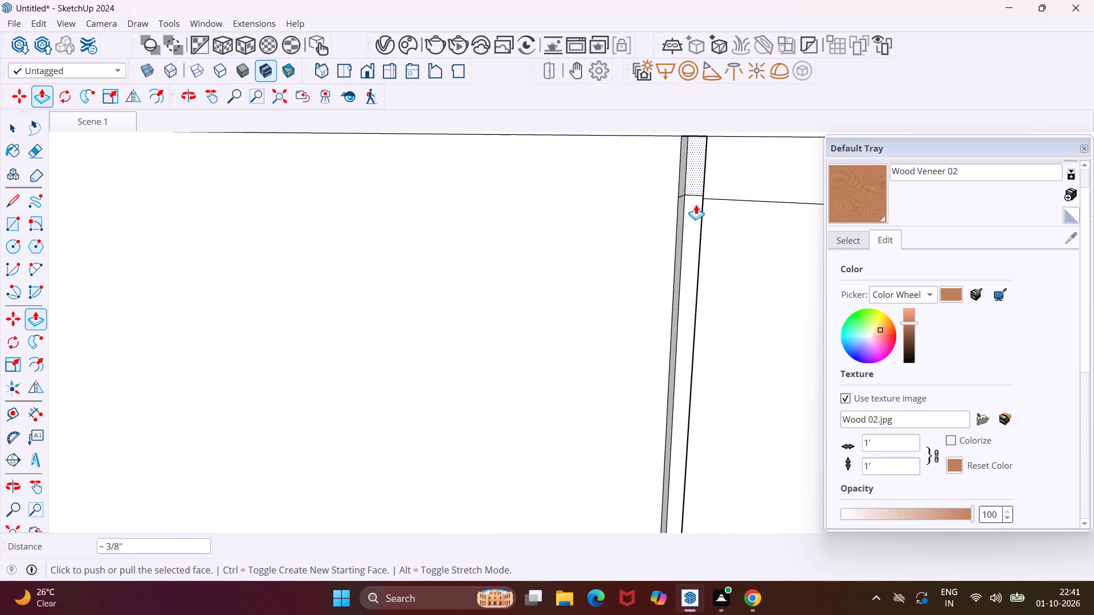
key("Escape")
key("Escape")
key("space")
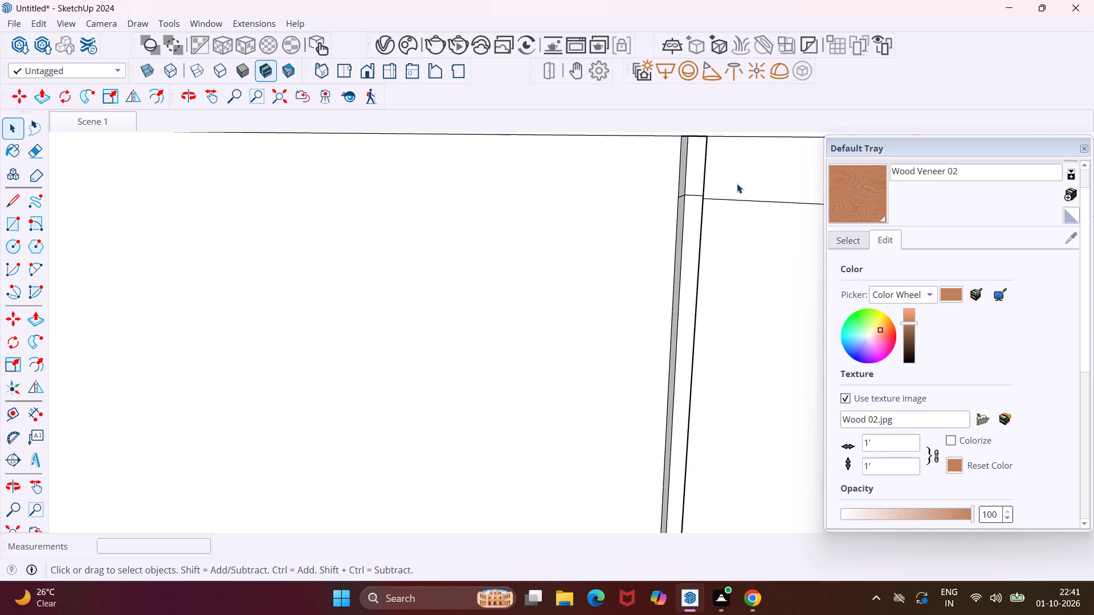
Erase the horizontal line beneath the countertop across the top drawer front.
key("e")
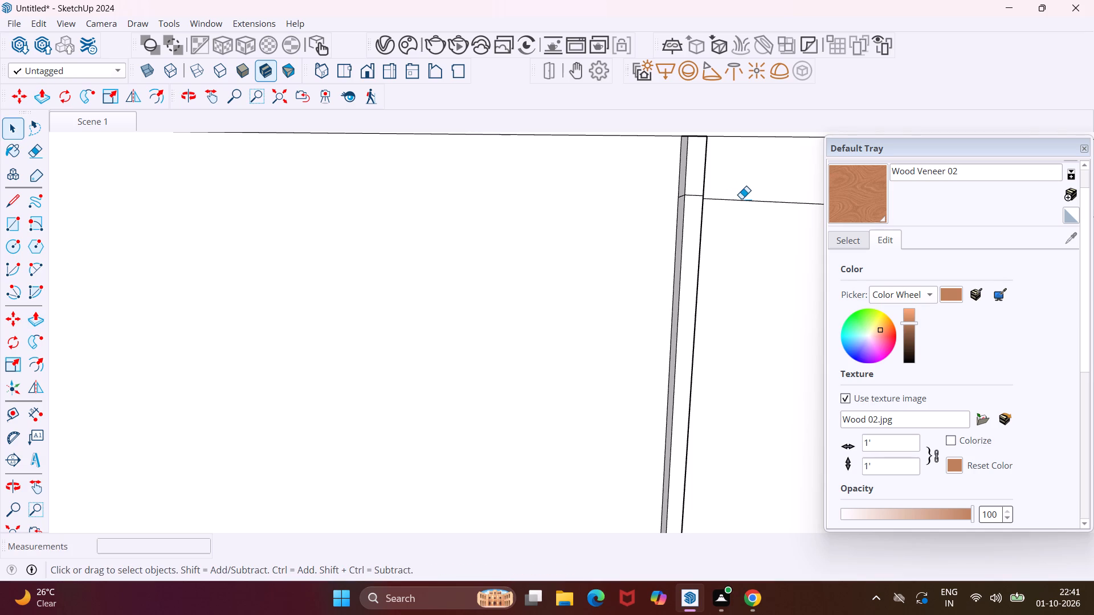
left_click(742, 199)
scroll(547, 191, "down", 5)
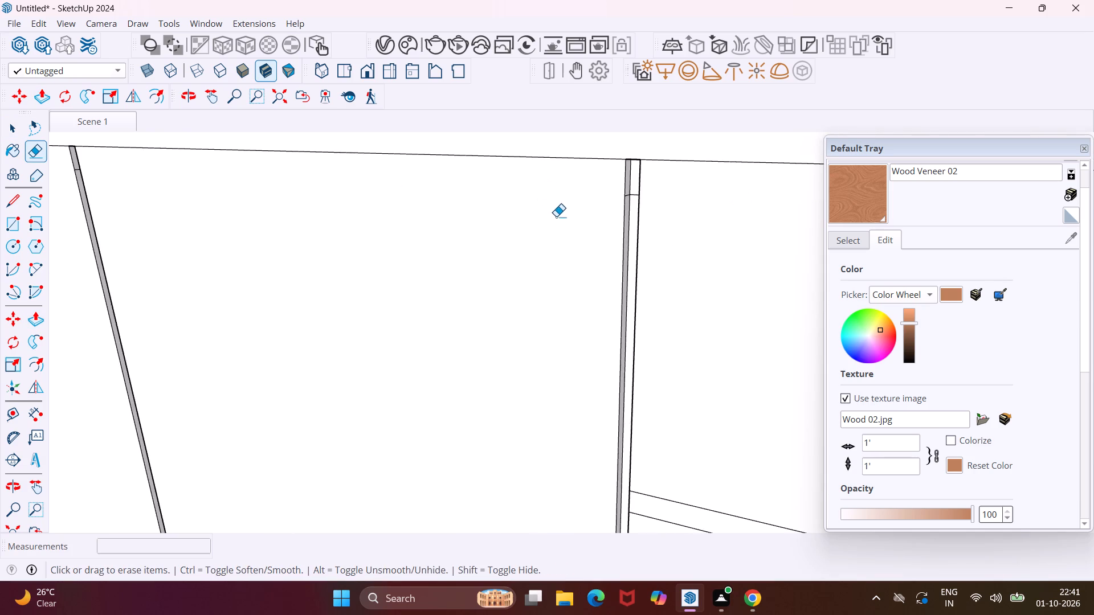
scroll(555, 216, "down", 4)
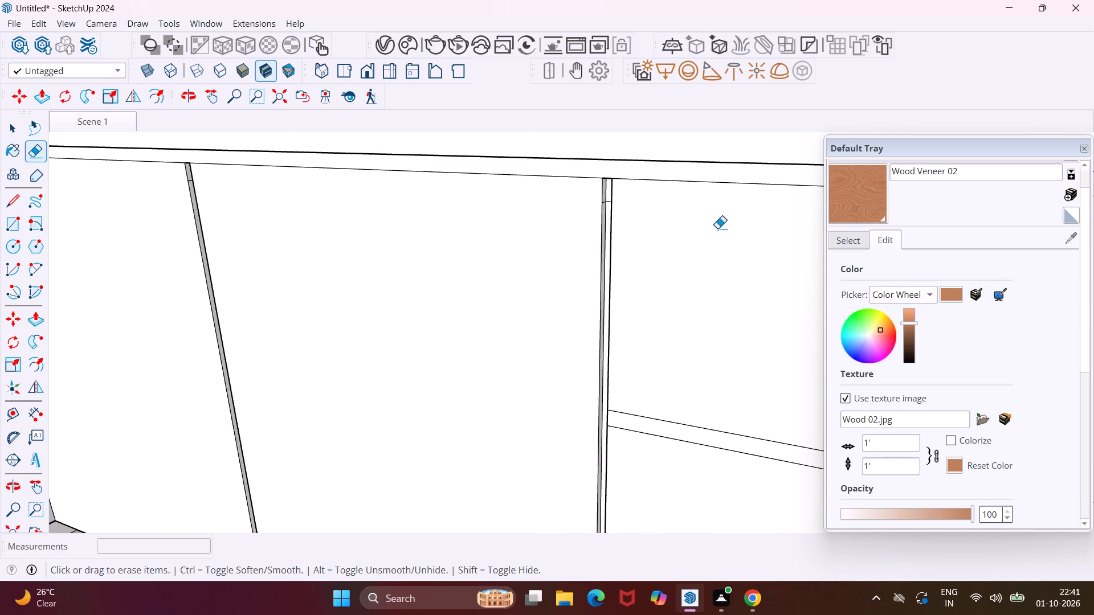
key("Escape")
key("space")
Push the short top piece of the gap strip between the drawer unit and the adjacent sink-side cabinet front inward about 3/8".
scroll(664, 239, "down", 4)
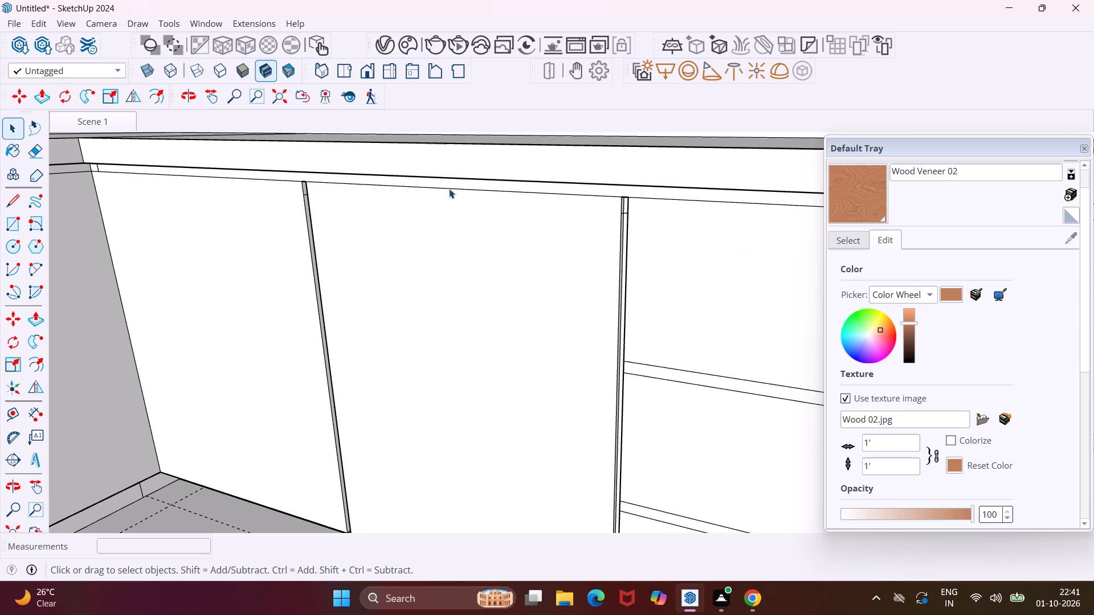
left_click(212, 94)
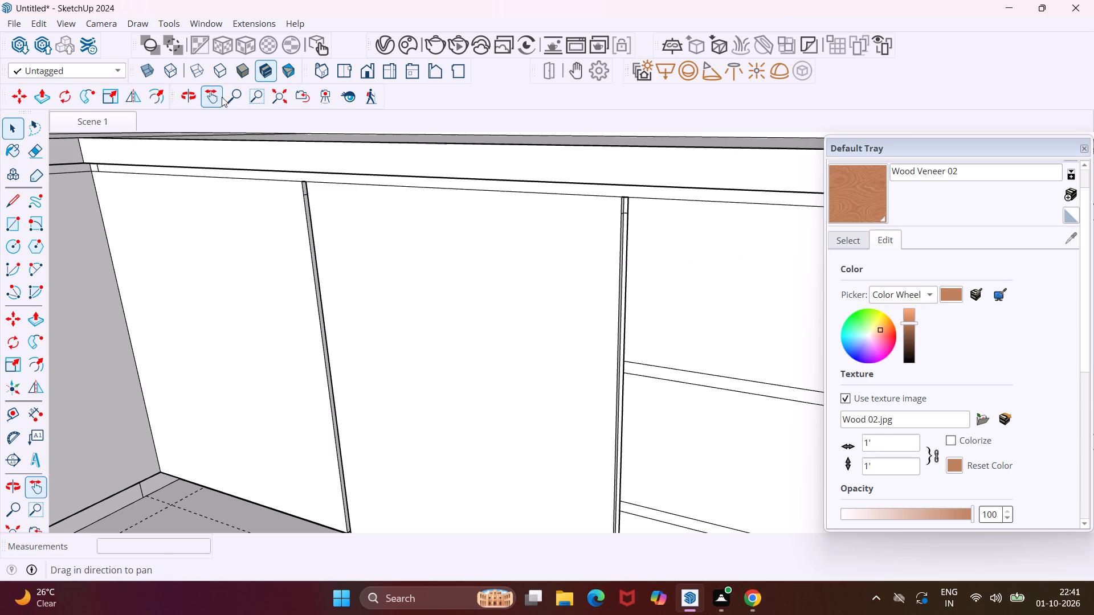
left_click_drag(682, 305, 330, 255)
left_click_drag(720, 334, 390, 299)
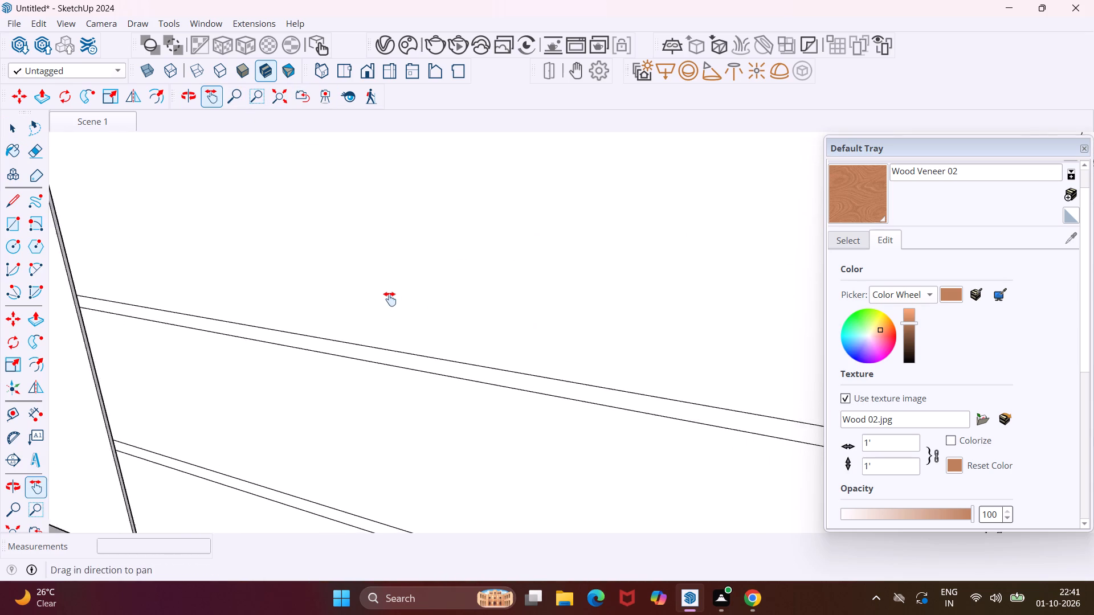
left_click_drag(390, 299, 385, 298)
scroll(385, 298, "down", 4)
left_click_drag(711, 374, 522, 366)
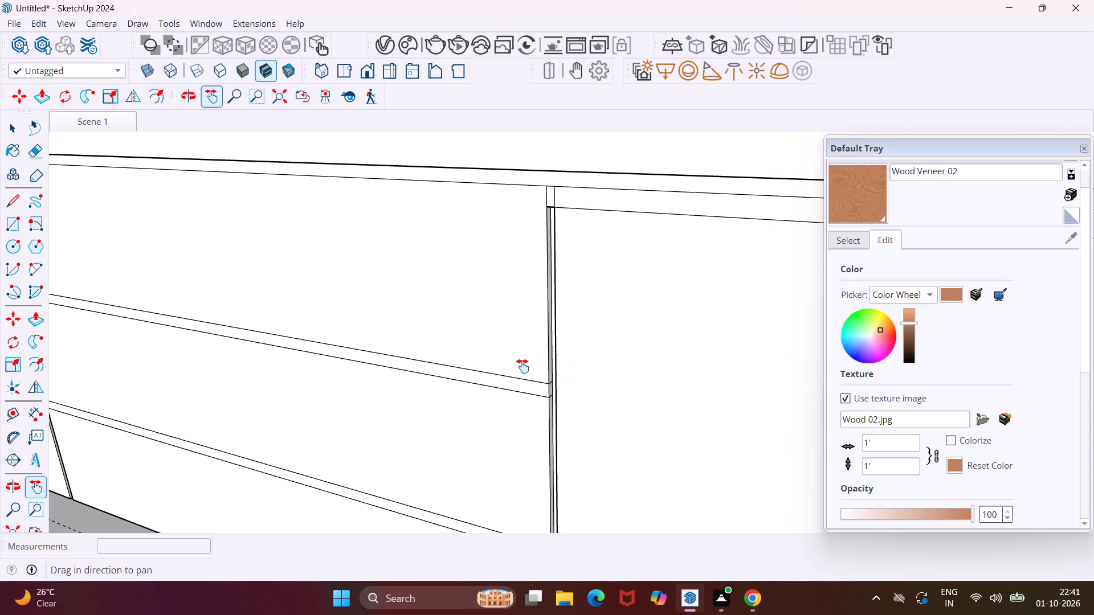
scroll(676, 331, "down", 1)
key("Escape")
key("space")
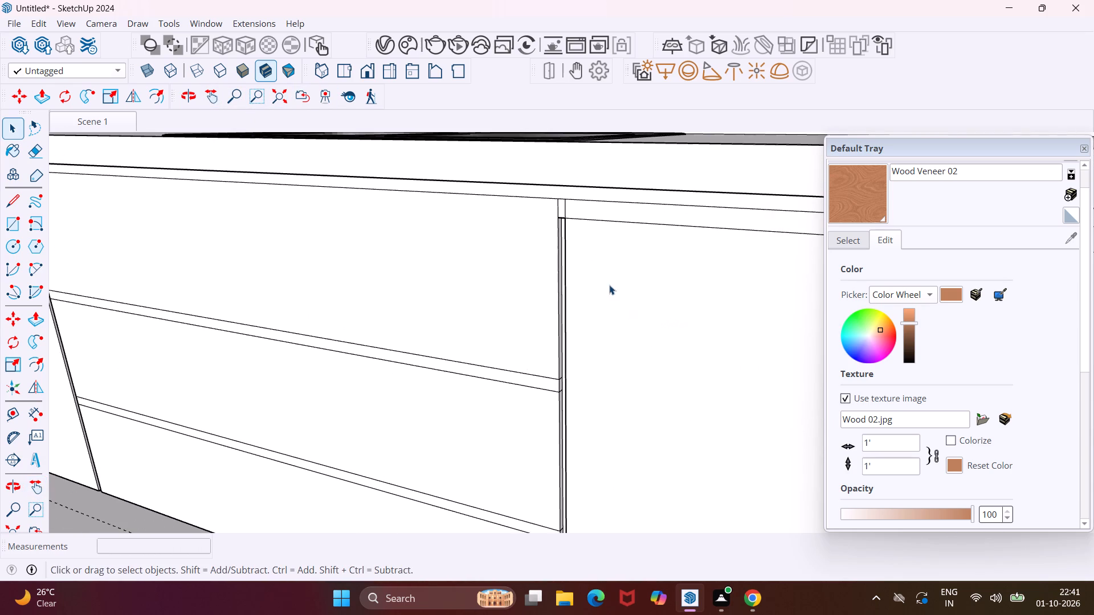
scroll(586, 241, "up", 5)
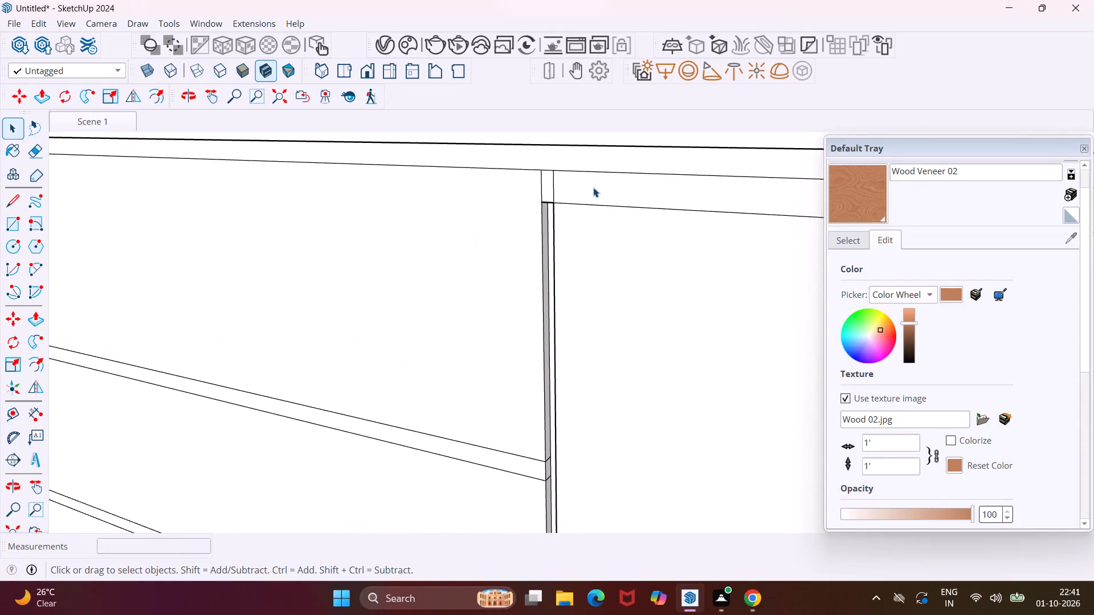
left_click(549, 187)
key("p")
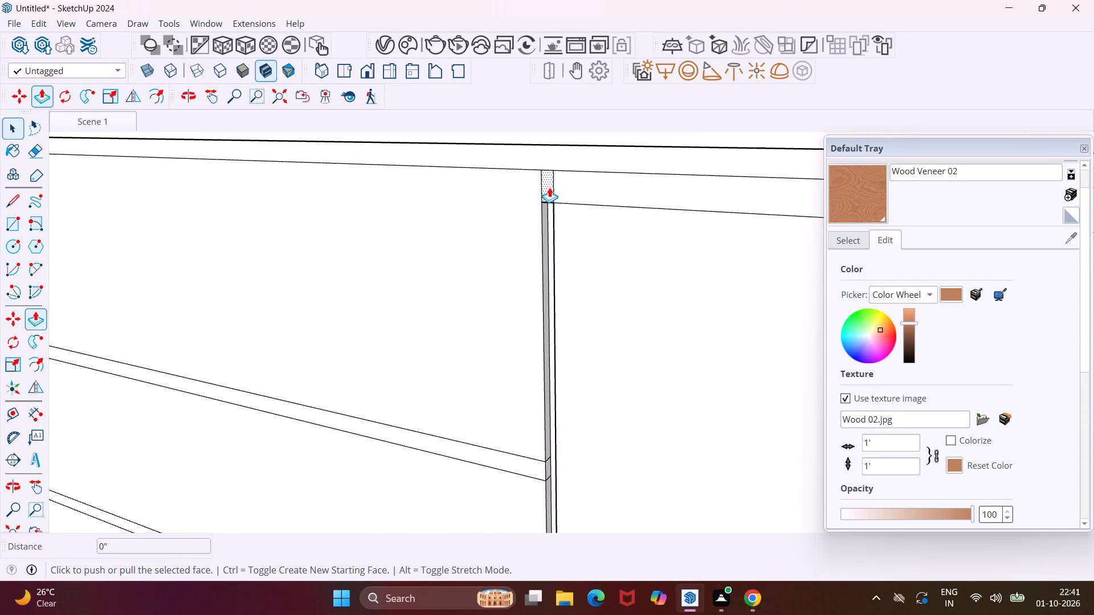
left_click(548, 188)
left_click(548, 216)
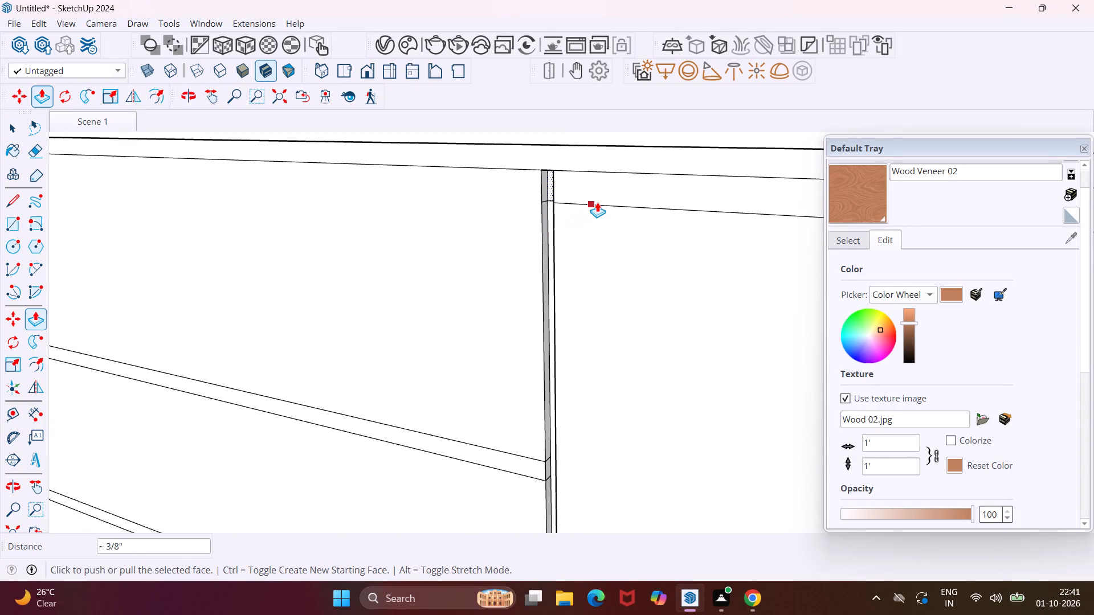
key("Escape")
key("space")
Erase the horizontal line beneath the countertop on the cabinet front beside the drawer unit, away from the corner.
key("e")
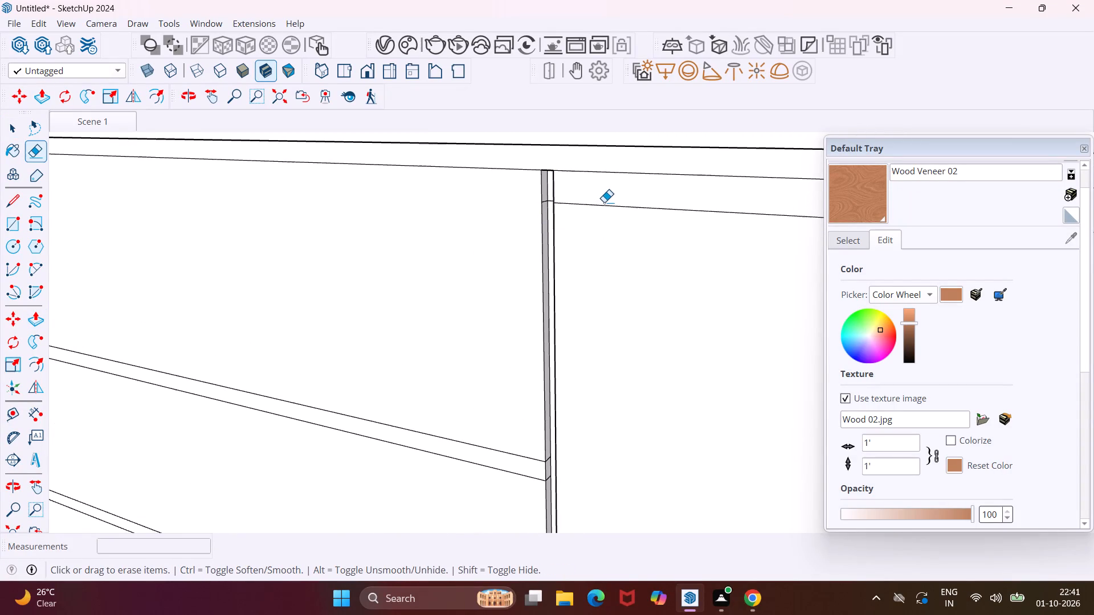
left_click(611, 205)
scroll(543, 210, "down", 5)
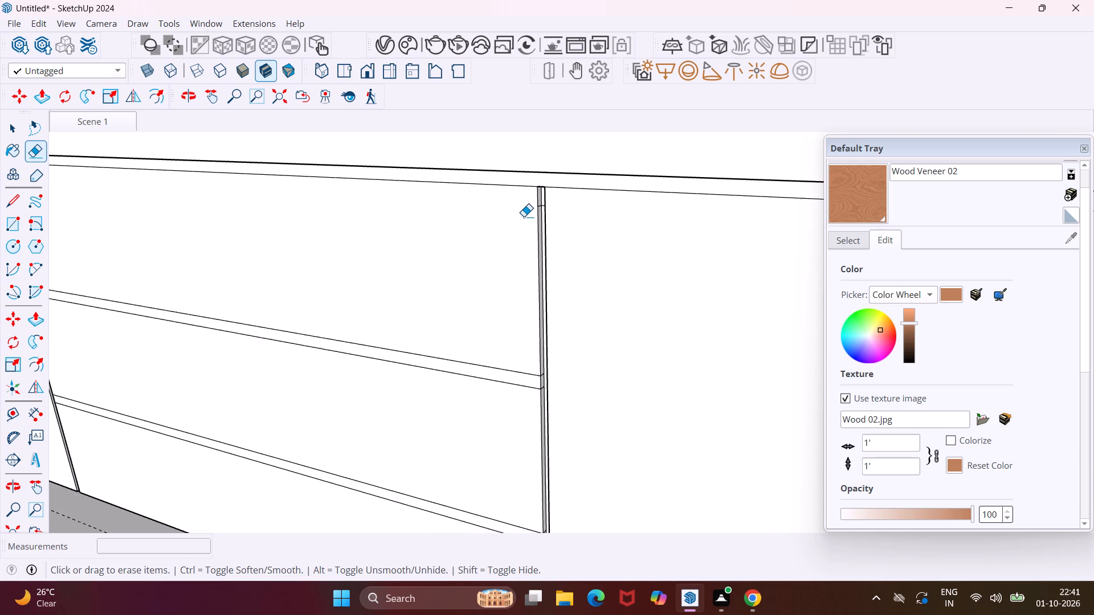
scroll(523, 219, "down", 2)
key("Escape")
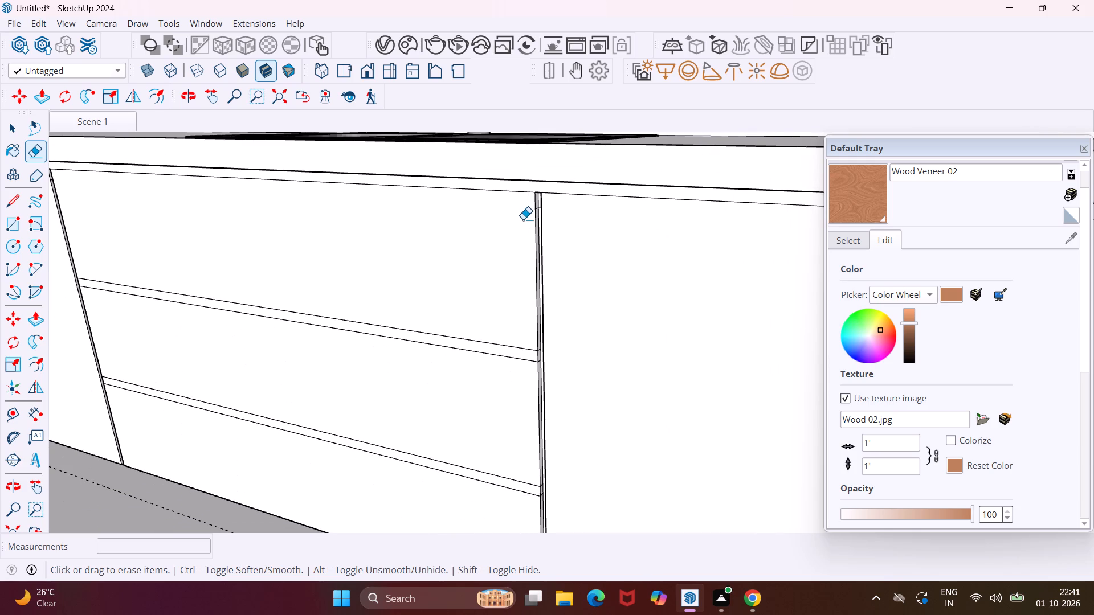
Push the long horizontal strip beneath the sink-side countertop inward, entering a distance of 0.75".
key("space")
left_click(528, 188)
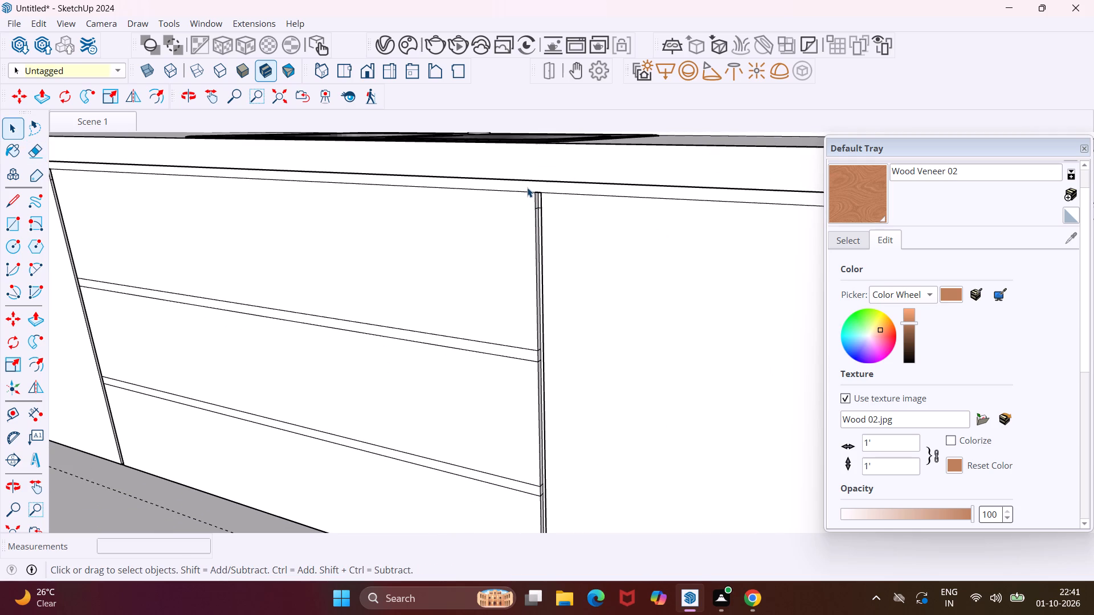
key("p")
left_click(527, 187)
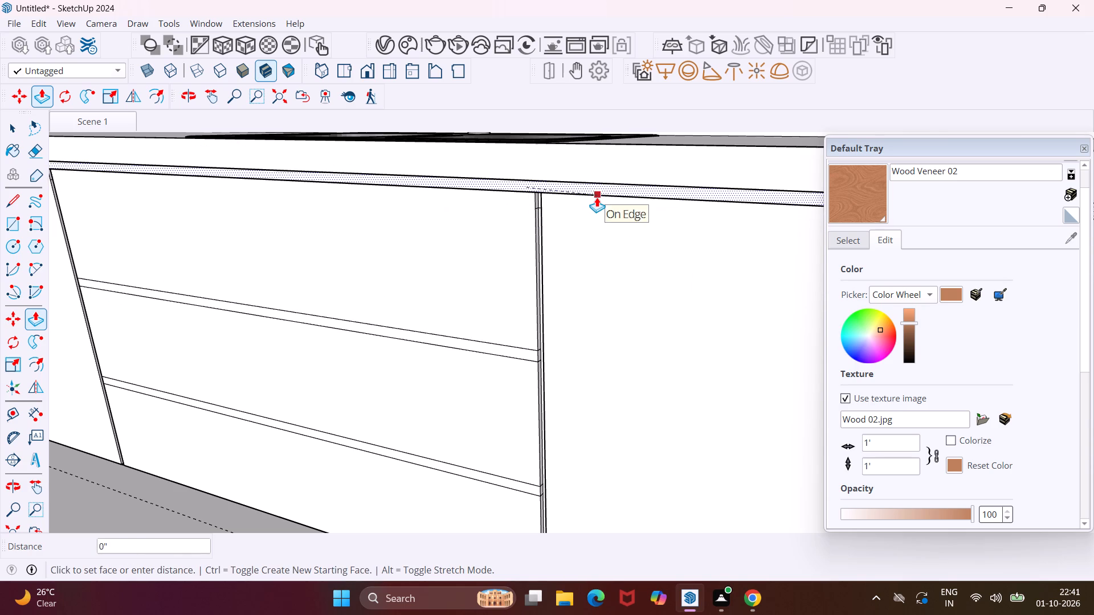
scroll(595, 196, "up", 9)
scroll(465, 217, "down", 1)
scroll(465, 217, "up", 10)
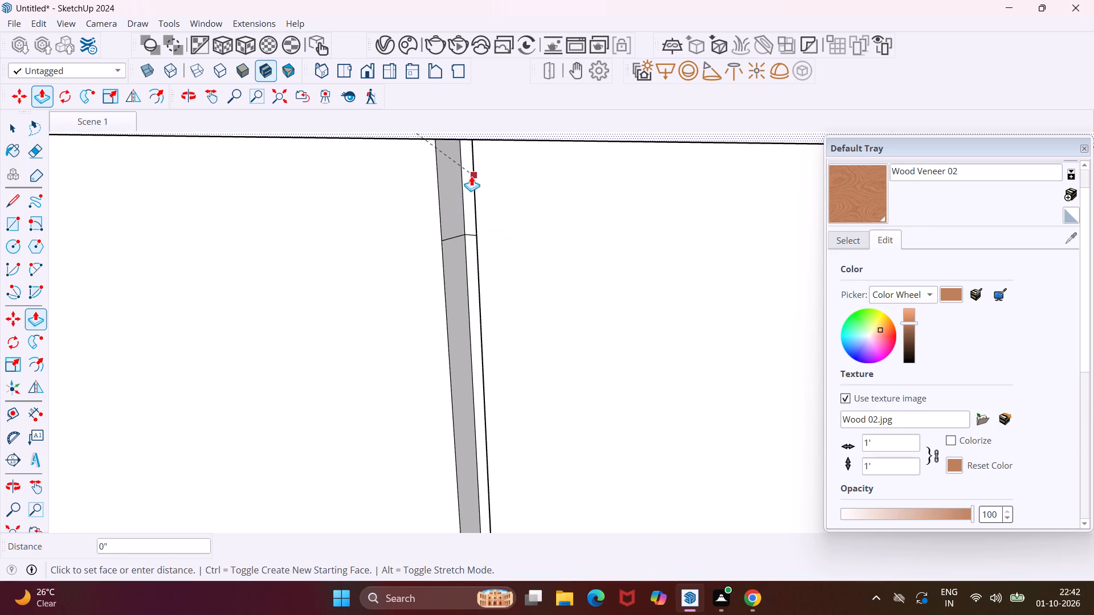
scroll(460, 177, "up", 4)
scroll(476, 156, "down", 6)
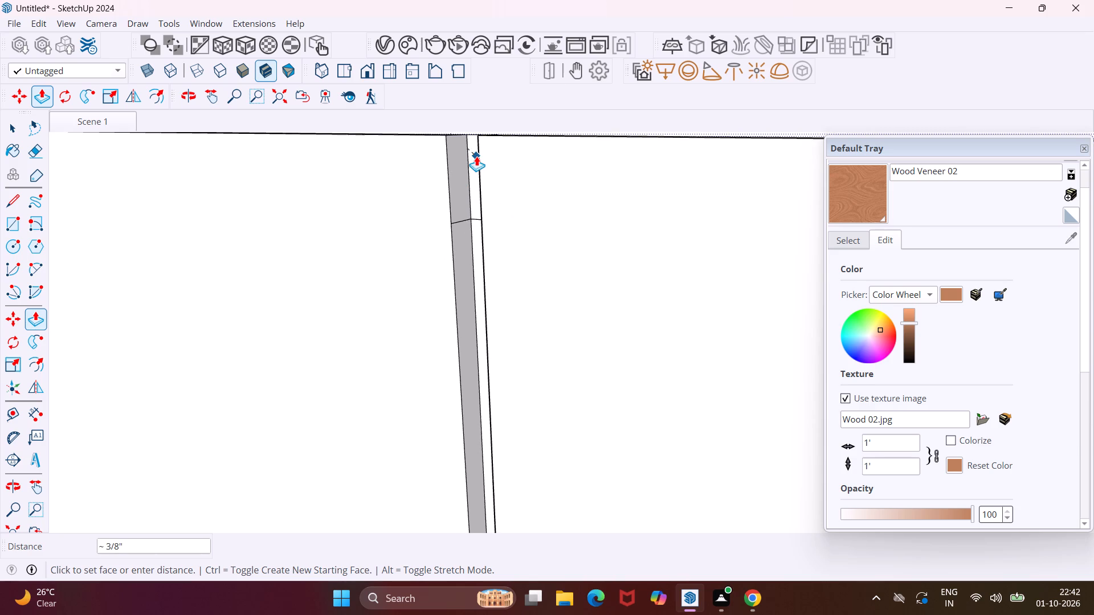
scroll(476, 156, "down", 5)
scroll(467, 149, "up", 5)
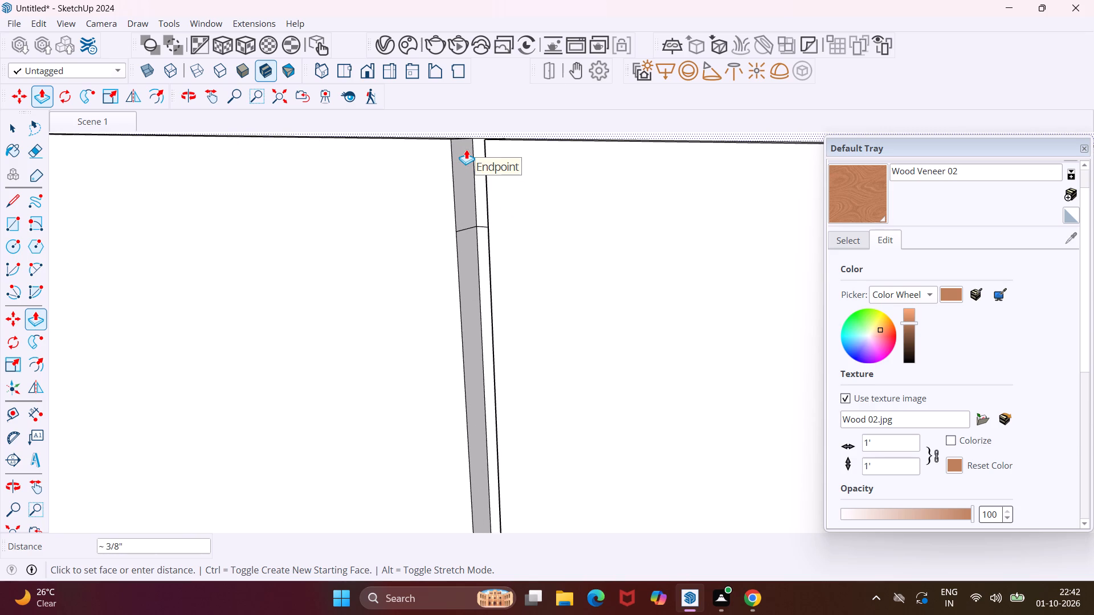
scroll(466, 149, "up", 5)
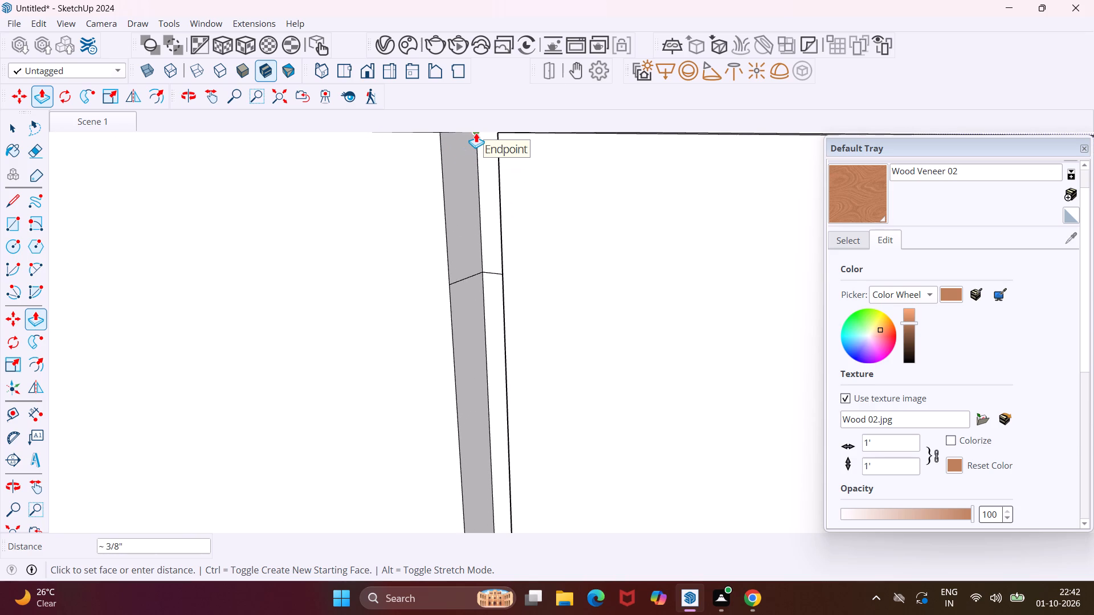
type(".75")
key("shift+quotedbl")
key("Return")
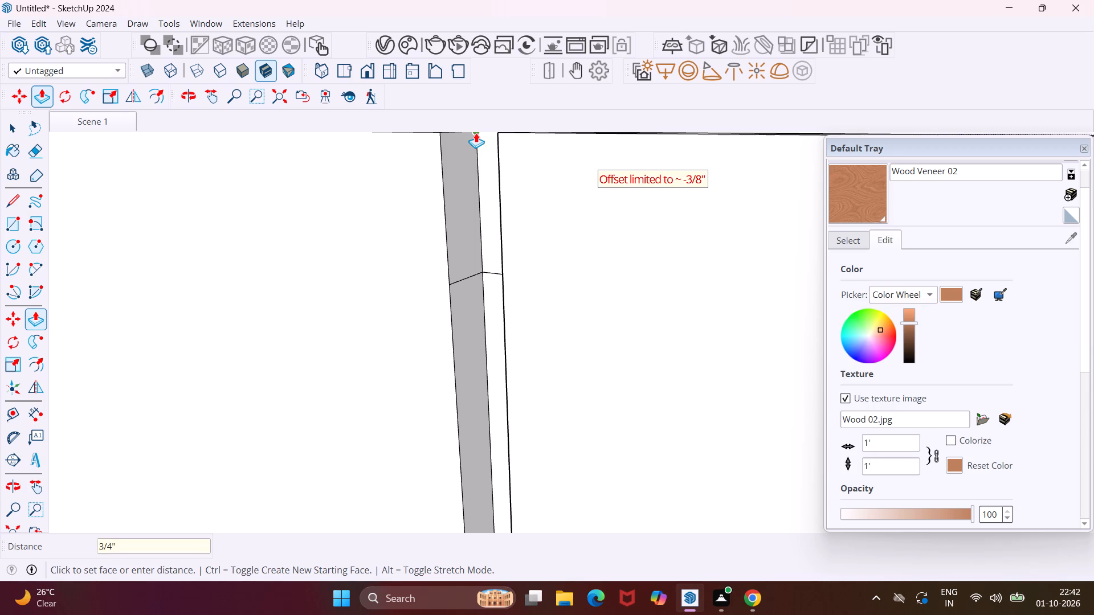
Recess the horizontal gap strip between the top and middle drawer fronts by repeating the previous push distance.
scroll(442, 121, "down", 1)
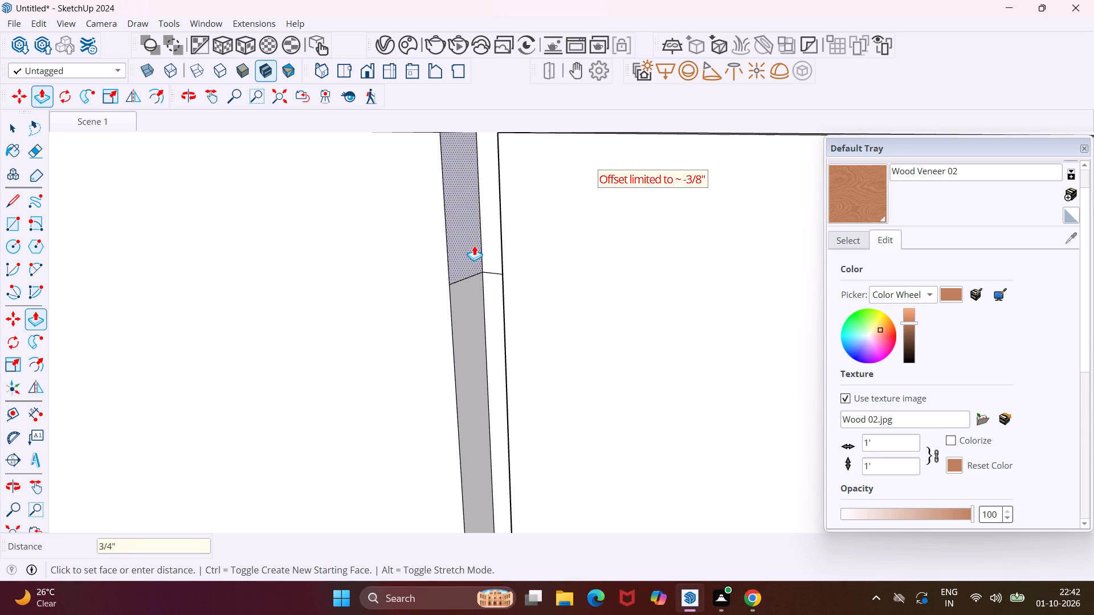
scroll(474, 245, "down", 11)
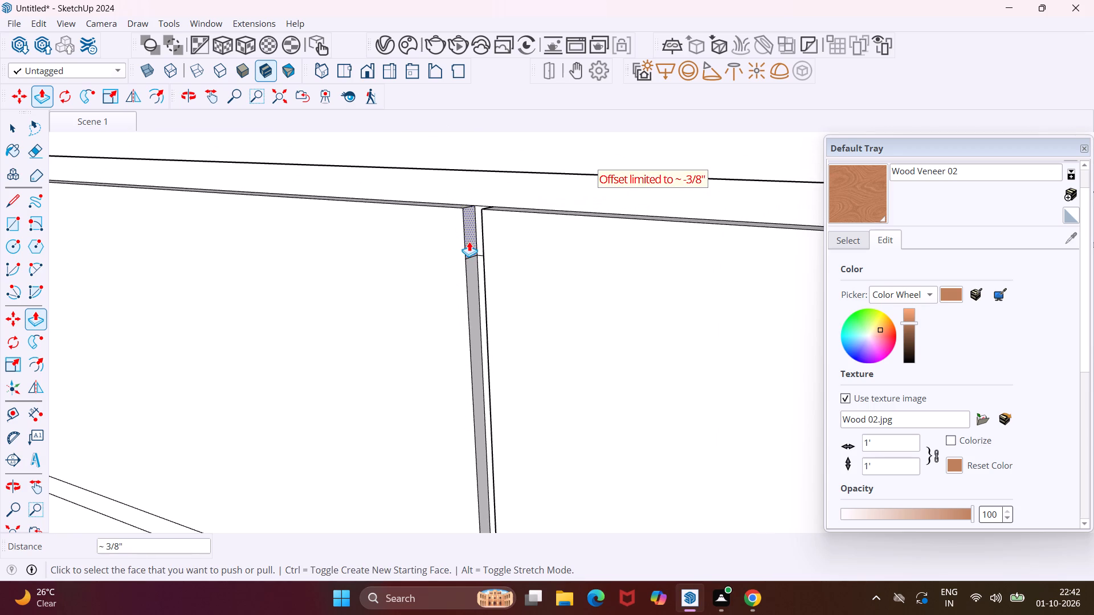
middle_click_drag(469, 241, 520, 253)
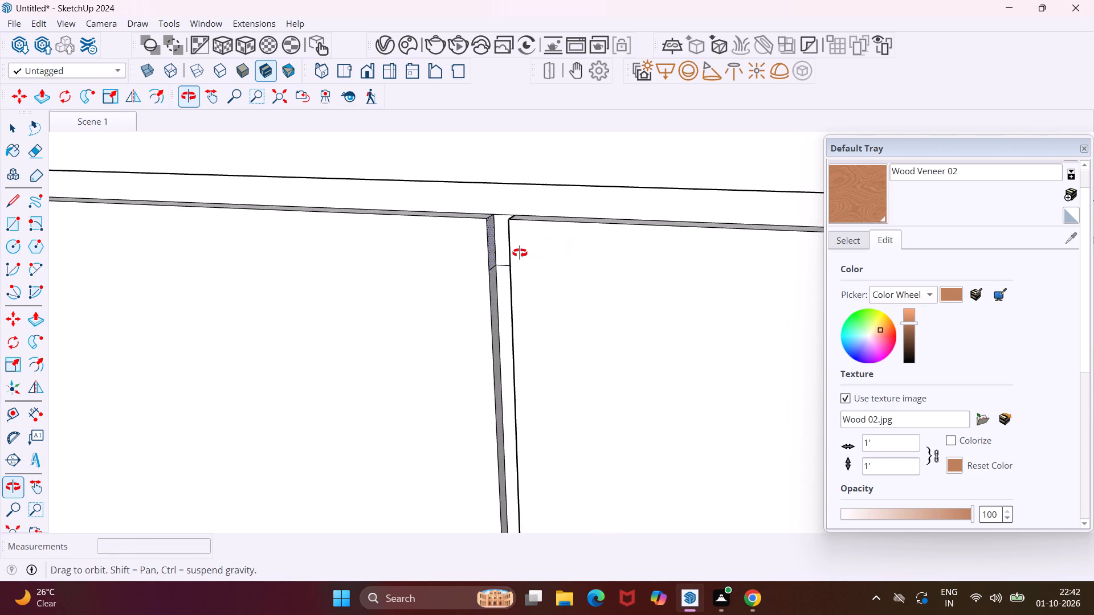
middle_click_drag(520, 253, 512, 249)
scroll(475, 249, "down", 8)
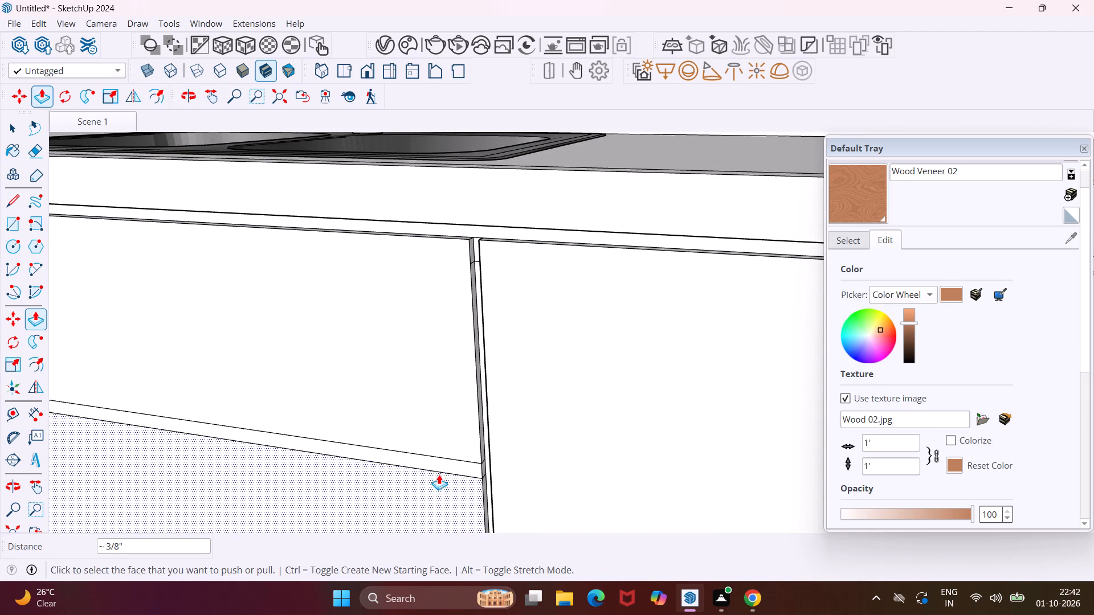
scroll(440, 466, "up", 5)
double_click(440, 465)
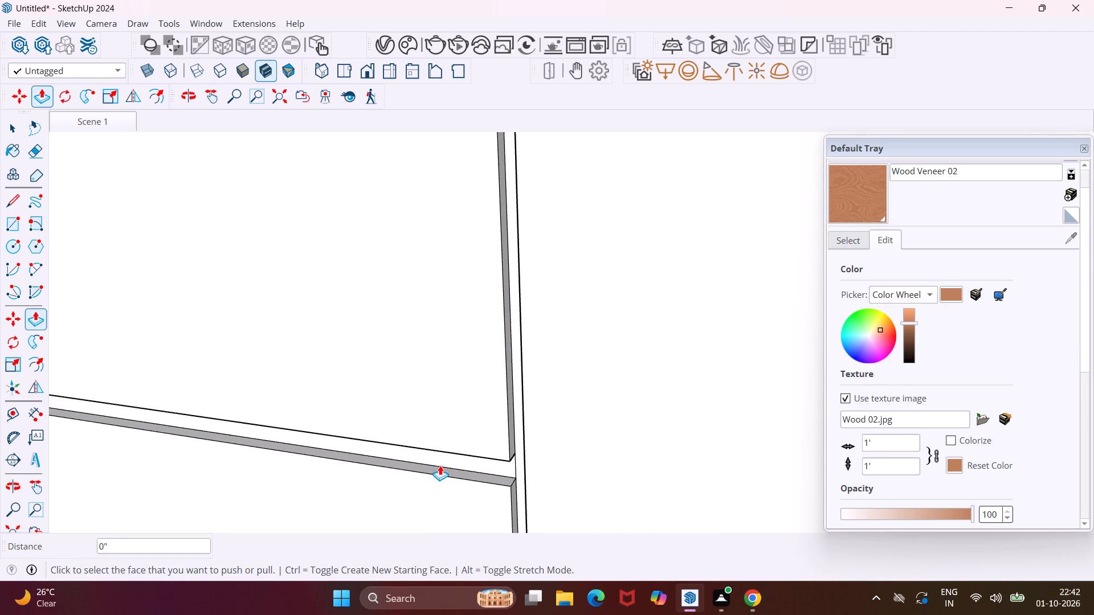
Recess the horizontal gap strip between the middle and bottom drawer fronts by the same push distance.
scroll(440, 454, "down", 12)
middle_click_drag(434, 452, 431, 451)
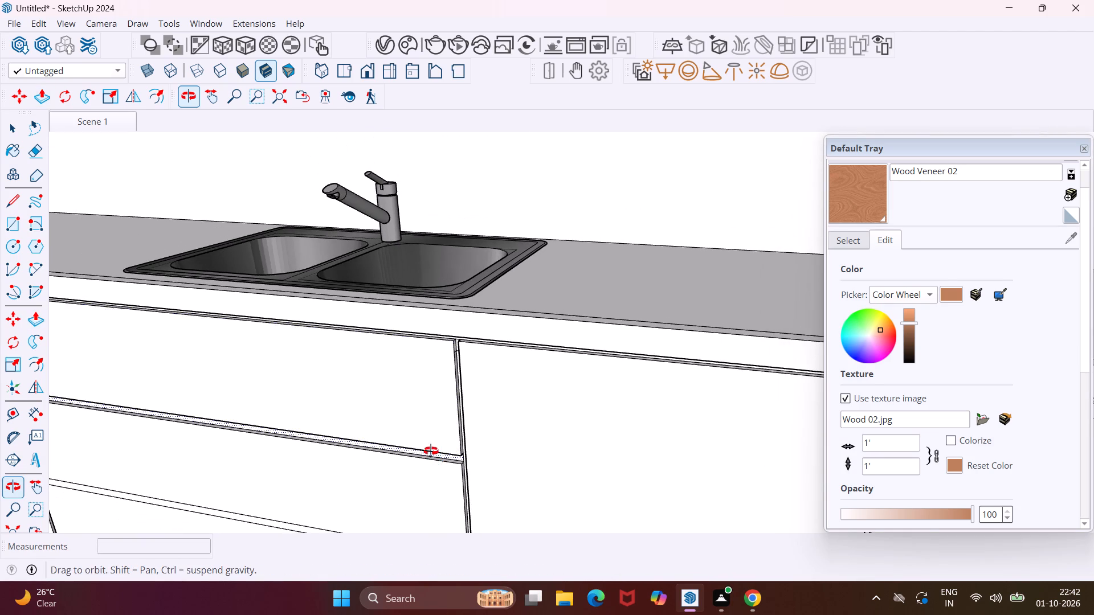
middle_click_drag(431, 451, 285, 396)
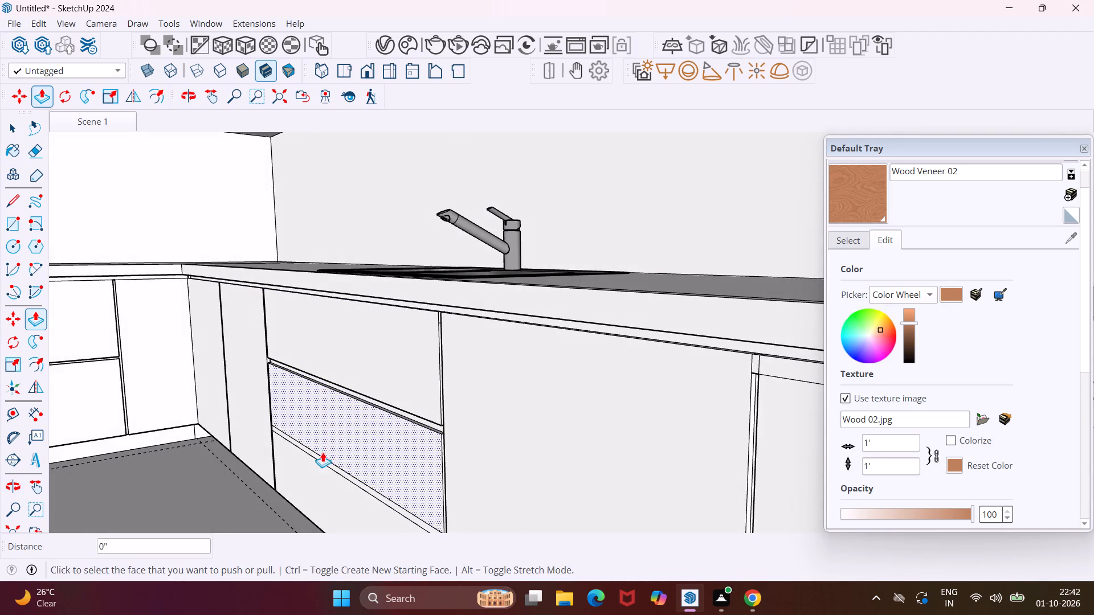
scroll(344, 475, "up", 7)
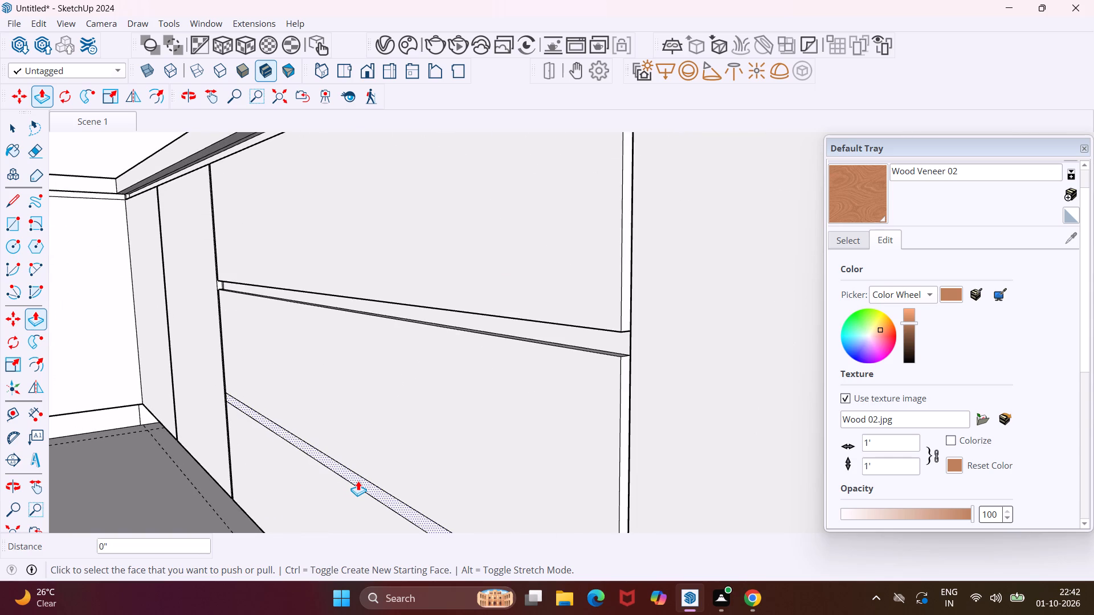
double_click(358, 481)
Recess the horizontal gap strip between the upper and lower fronts of the wall cabinet beside the open wood shelves by the same distance.
scroll(355, 451, "down", 8)
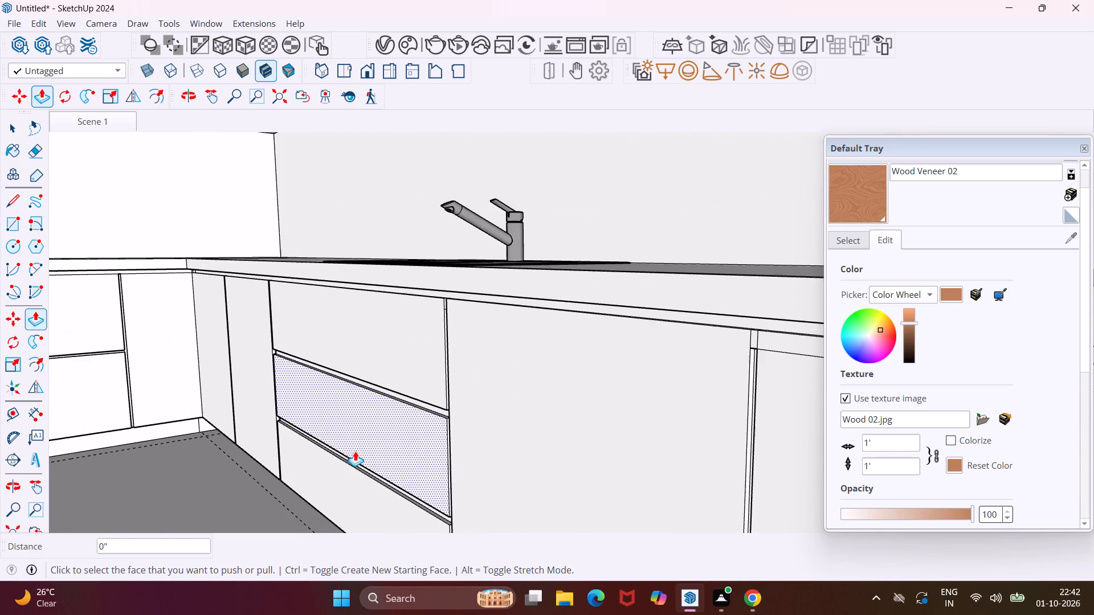
scroll(355, 451, "down", 14)
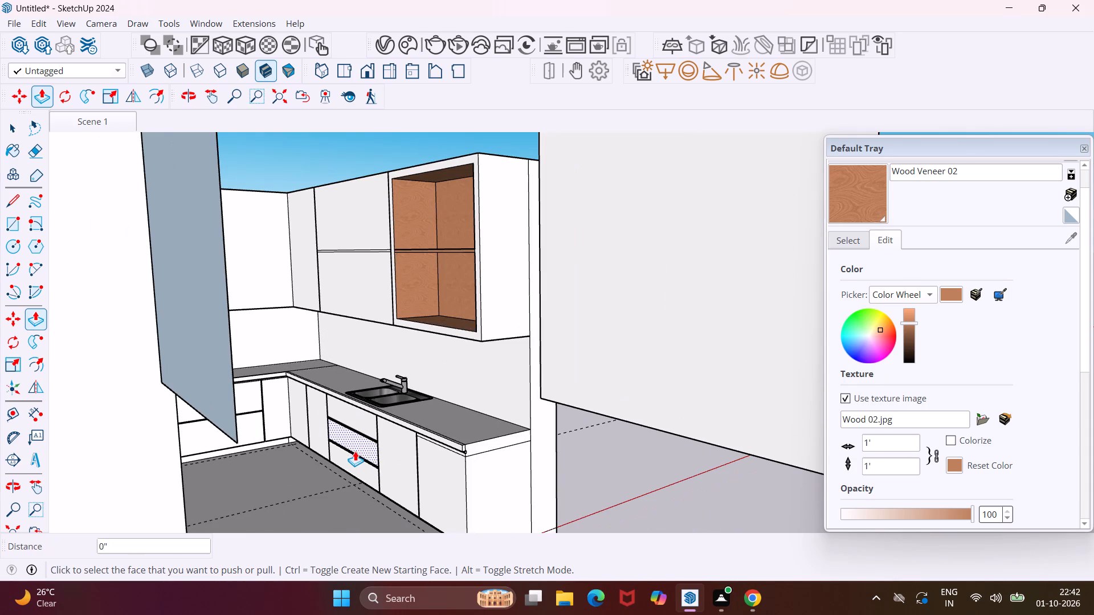
scroll(351, 247, "up", 9)
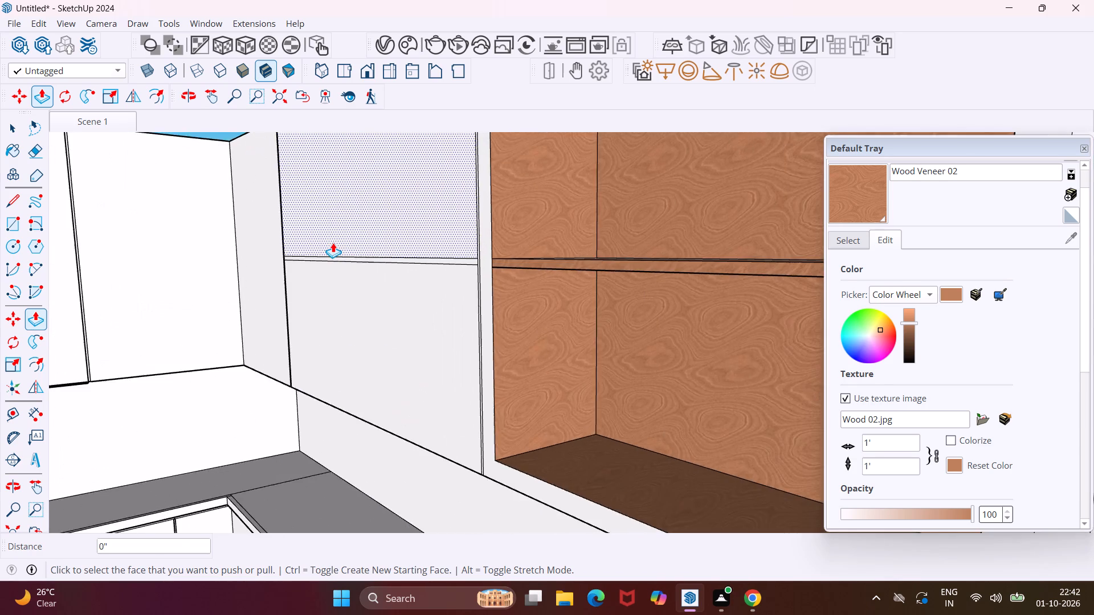
scroll(333, 243, "up", 5)
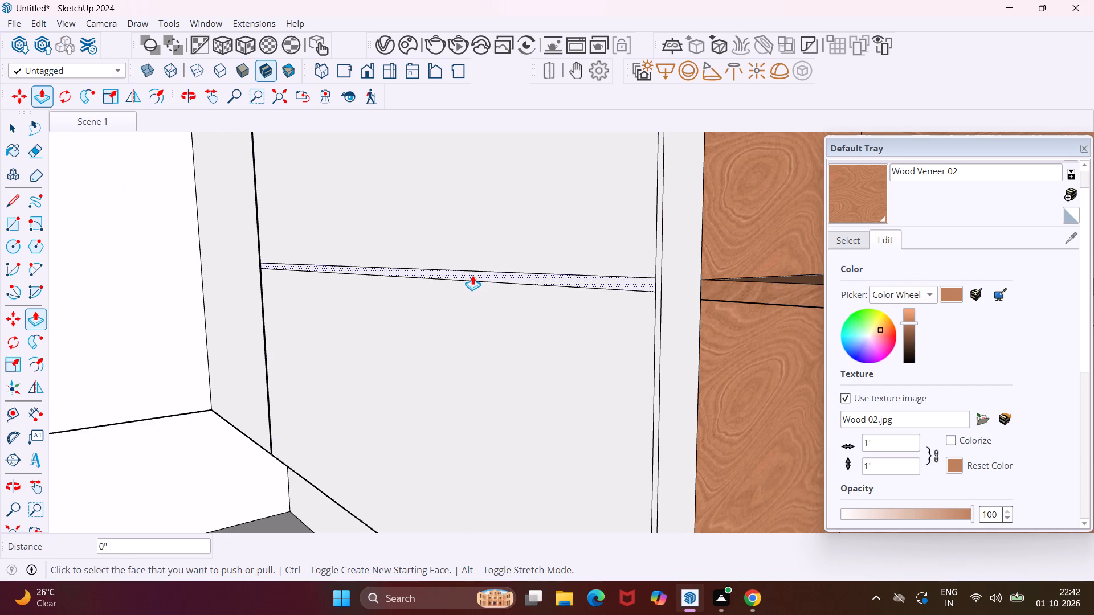
scroll(472, 275, "up", 3)
double_click(472, 275)
Examine the whole kitchen from above, including the base cabinets along the back wall and opposite the sink.
scroll(460, 274, "down", 5)
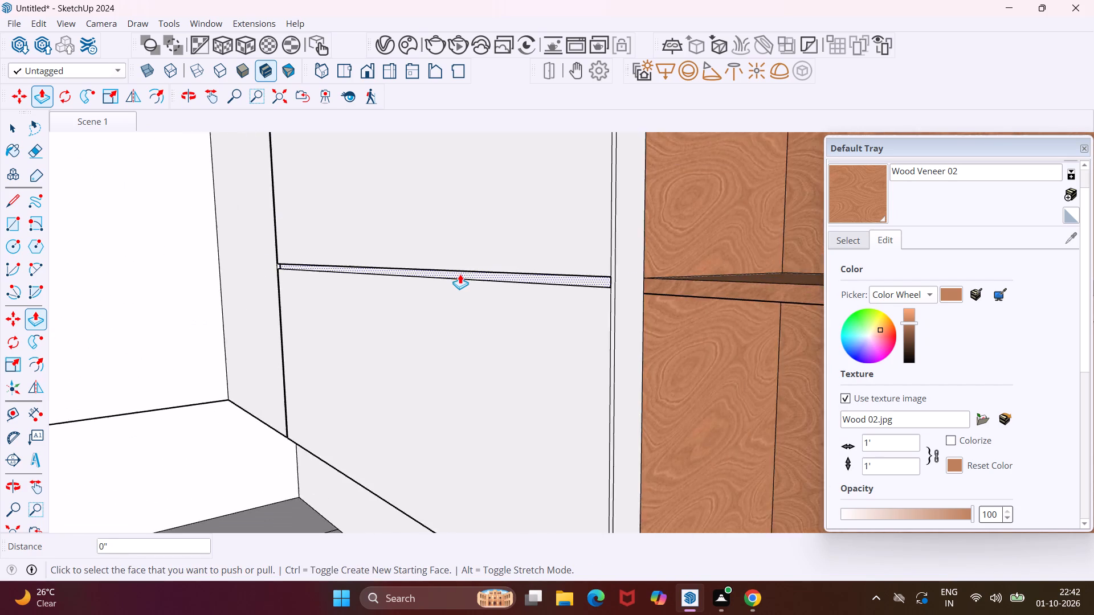
scroll(453, 274, "down", 15)
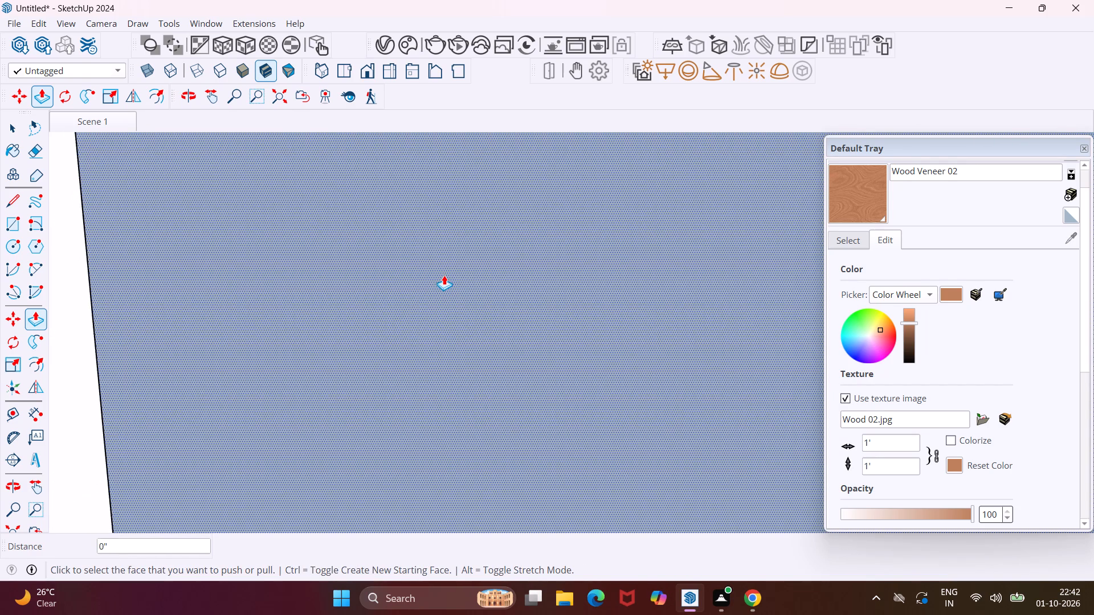
scroll(444, 275, "down", 20)
scroll(444, 275, "down", 6)
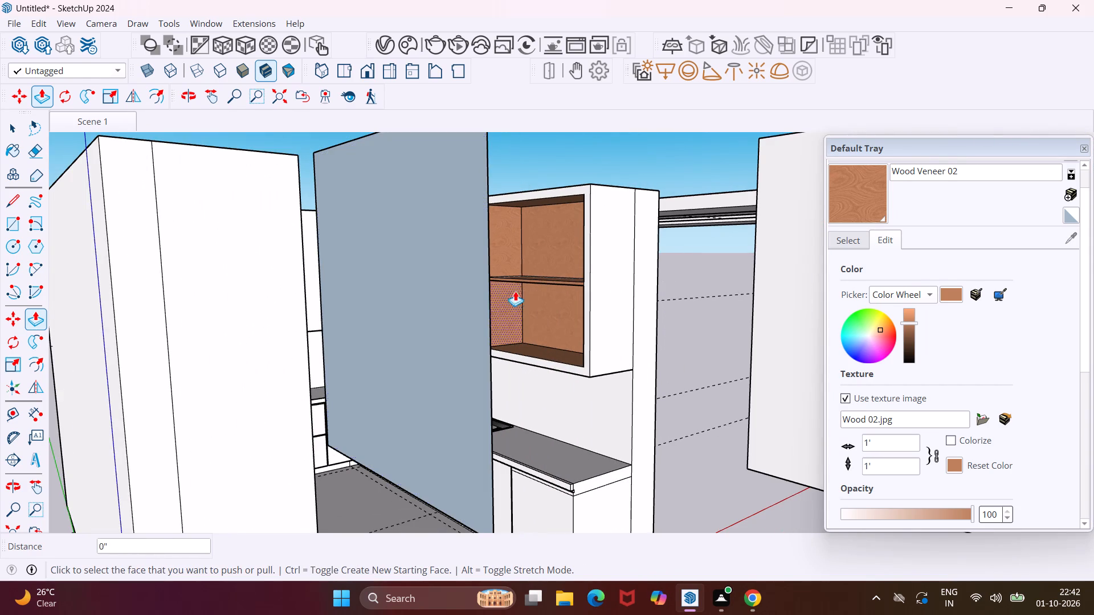
middle_click_drag(505, 288, 407, 330)
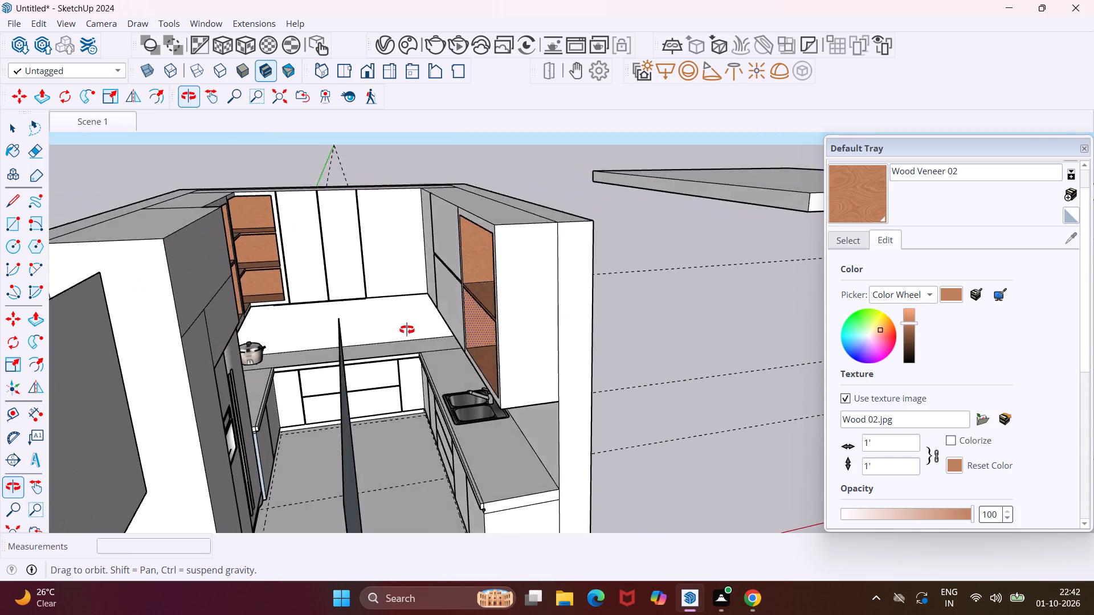
middle_click_drag(407, 330, 386, 398)
scroll(310, 385, "up", 6)
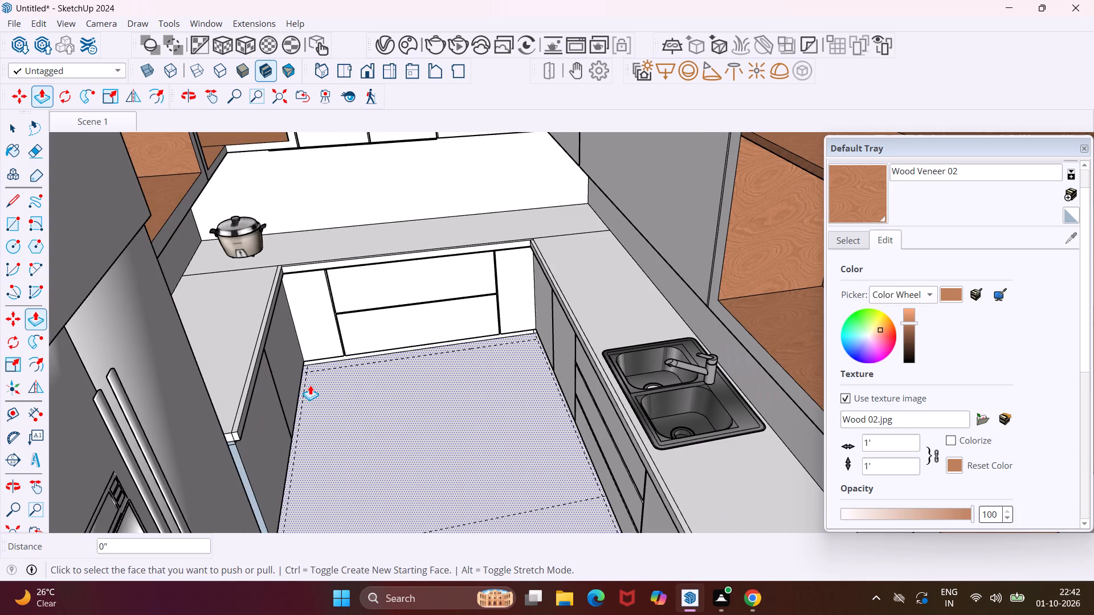
Recess the gap strip below the countertop on the base cabinets beside the fridge by repeating the previous push distance.
middle_click_drag(308, 385, 258, 370)
scroll(245, 366, "up", 5)
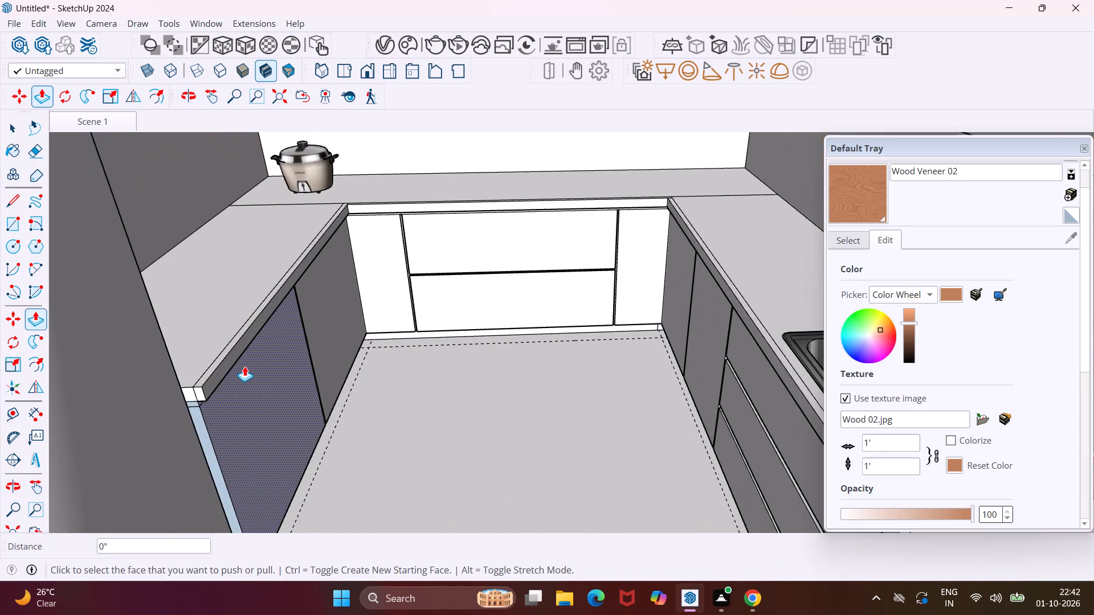
scroll(244, 366, "up", 4)
middle_click_drag(215, 364, 117, 318)
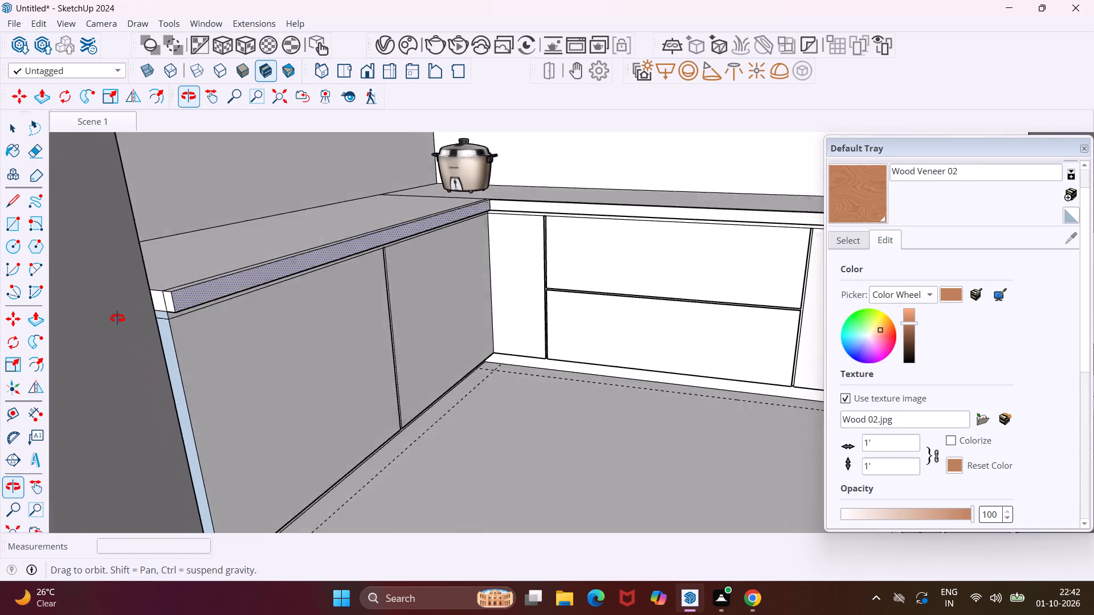
middle_click_drag(117, 318, 117, 318)
scroll(193, 301, "up", 5)
middle_click_drag(192, 300, 192, 300)
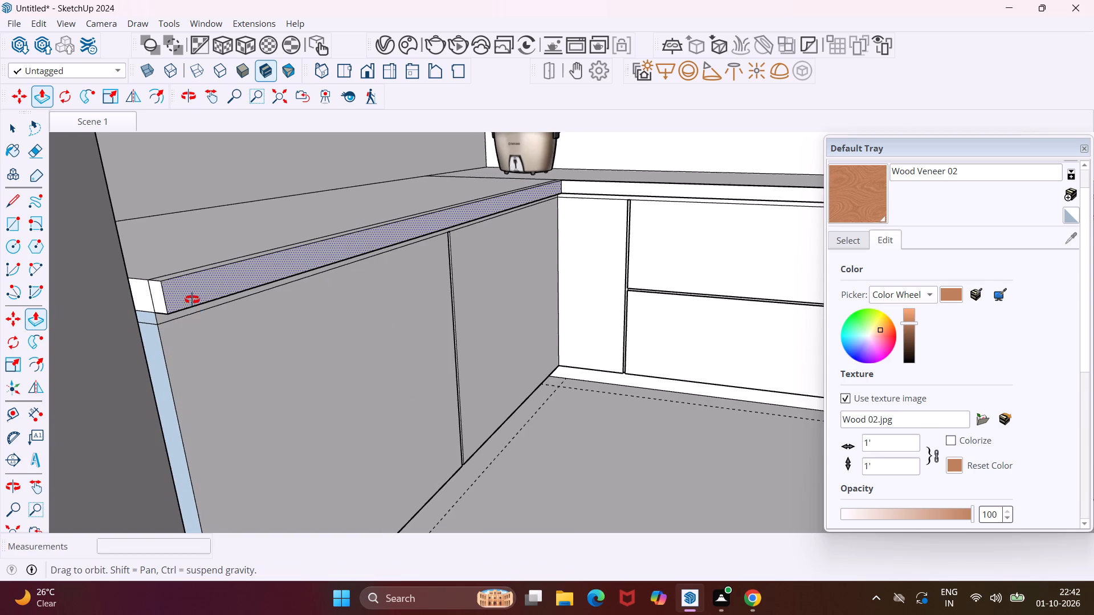
middle_click_drag(192, 300, 119, 276)
scroll(214, 281, "up", 2)
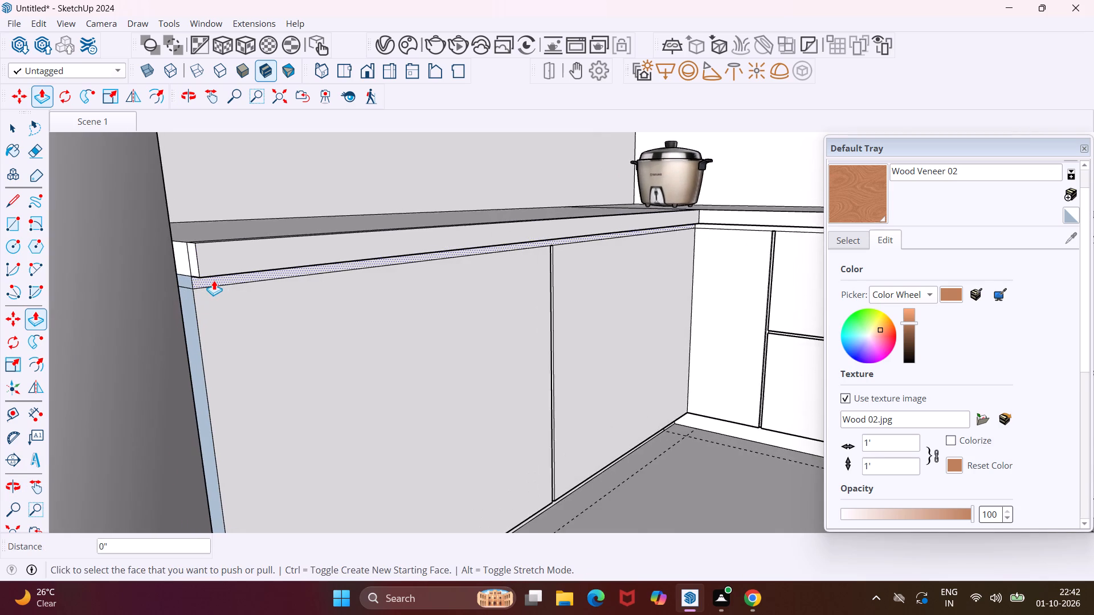
scroll(210, 279, "up", 4)
scroll(210, 279, "down", 1)
scroll(202, 276, "up", 12)
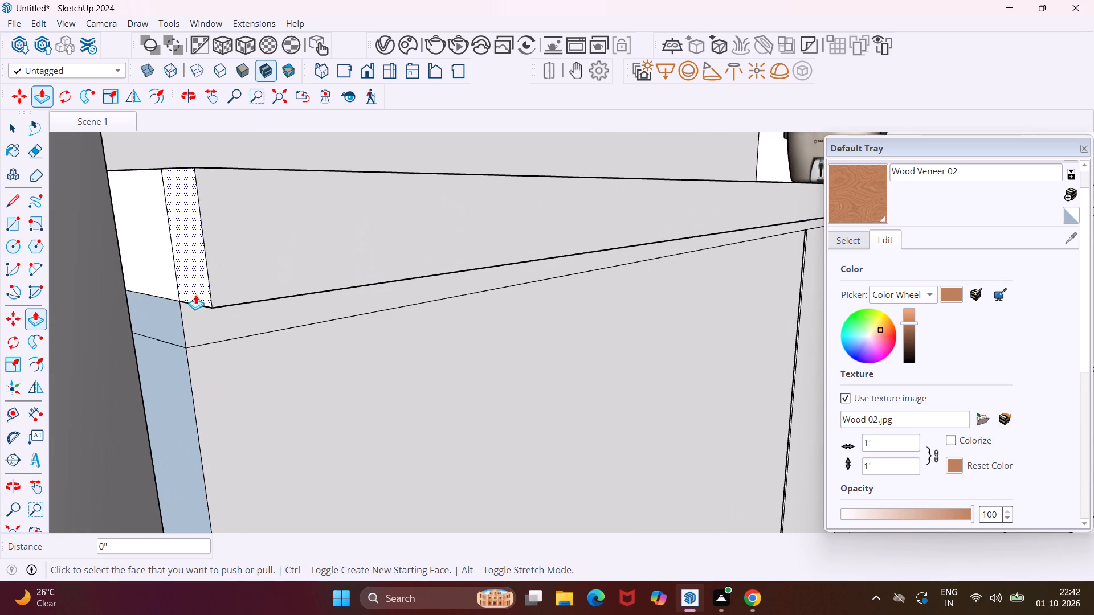
double_click(205, 319)
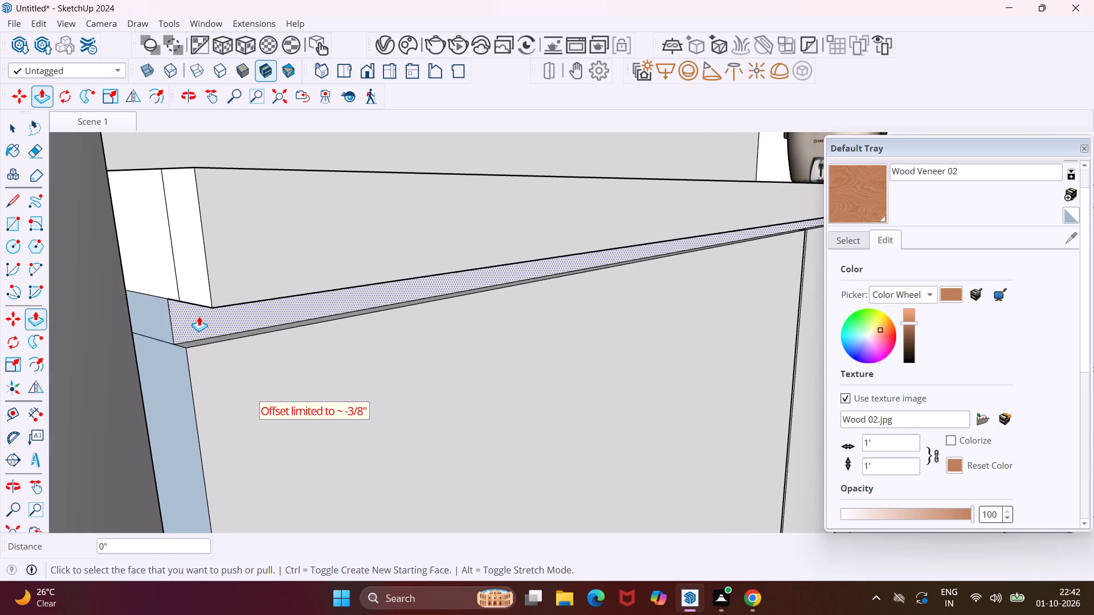
Recess the gap strip below the back-wall countertop, starting at the corner beside the fridge-side cabinets, by the same push distance.
scroll(199, 316, "down", 3)
scroll(738, 253, "down", 3)
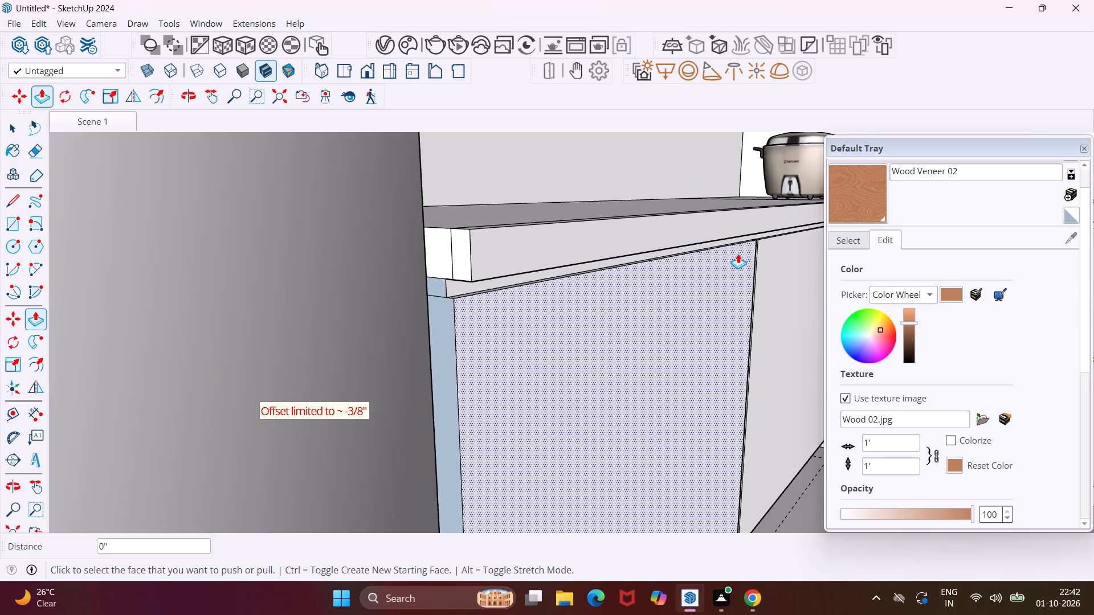
scroll(738, 253, "down", 2)
middle_click_drag(781, 236, 782, 235)
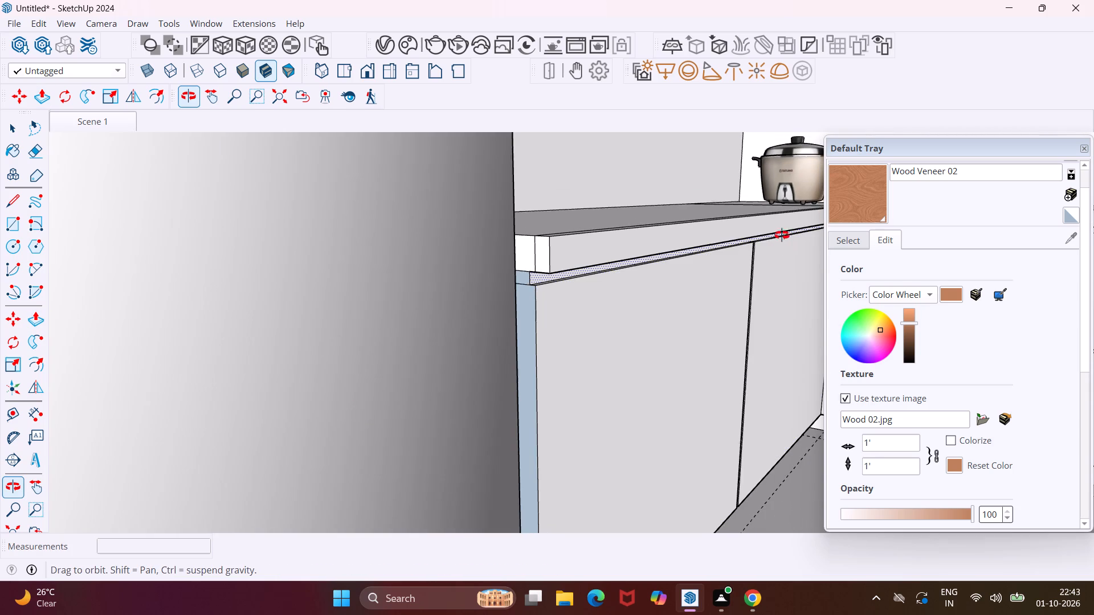
middle_click_drag(782, 235, 832, 240)
scroll(809, 216, "up", 5)
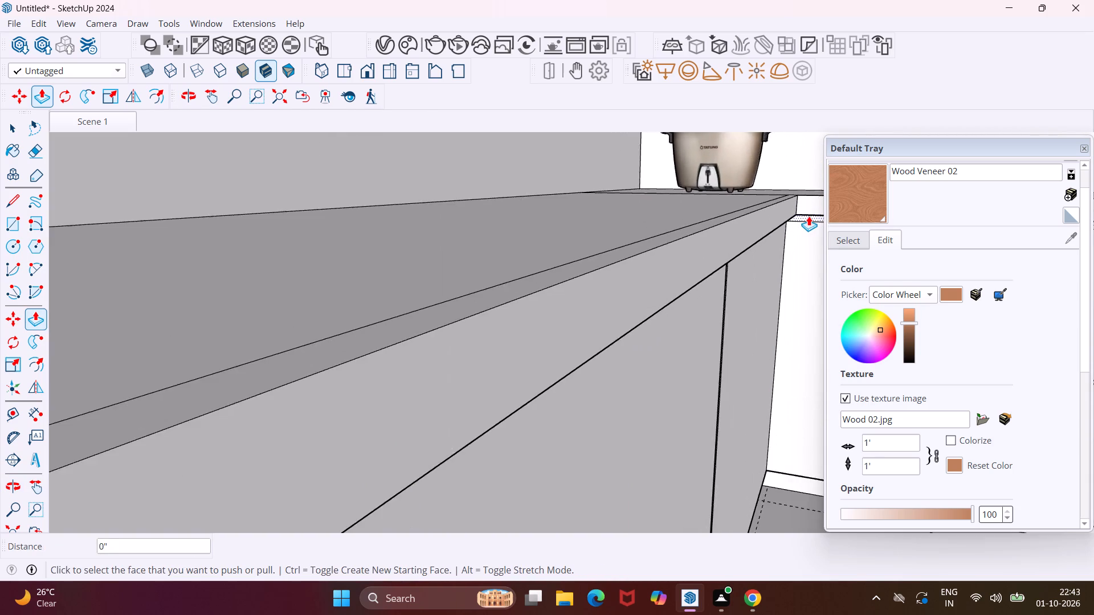
scroll(809, 216, "up", 10)
double_click(803, 220)
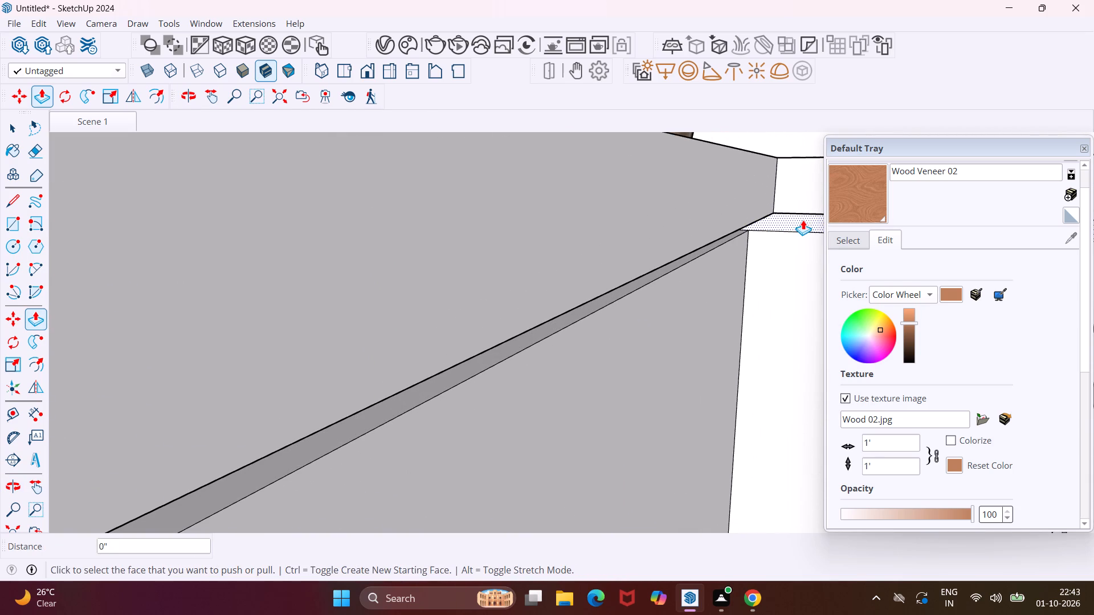
Push back the small end face of the sink-side gap below the countertop repeatedly until it meets the back-wall recess at the corner.
middle_click_drag(766, 216, 675, 188)
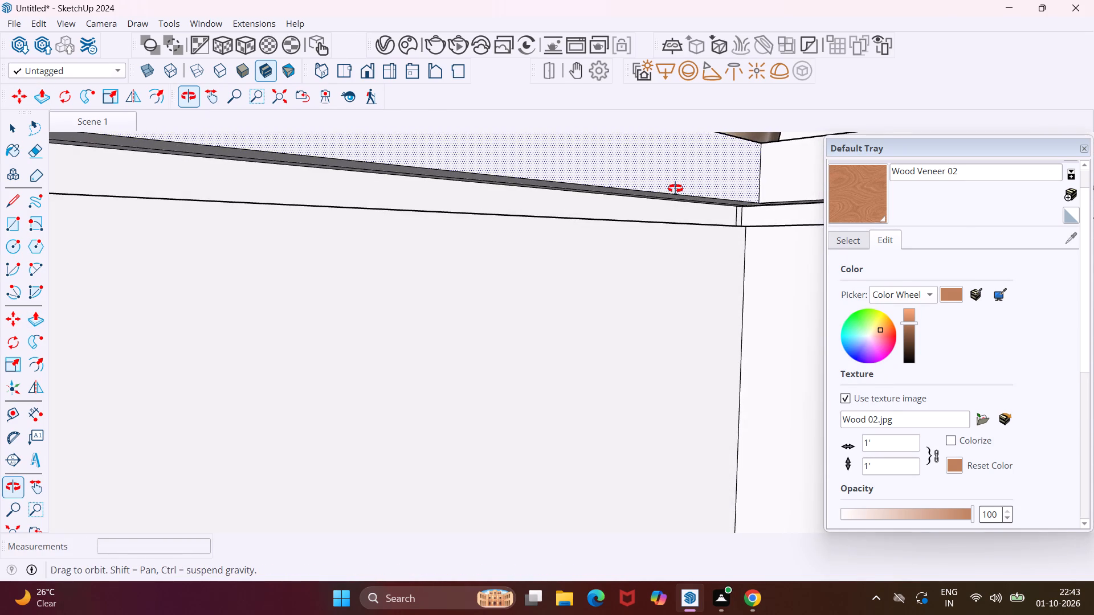
middle_click_drag(675, 188, 695, 202)
scroll(631, 209, "down", 10)
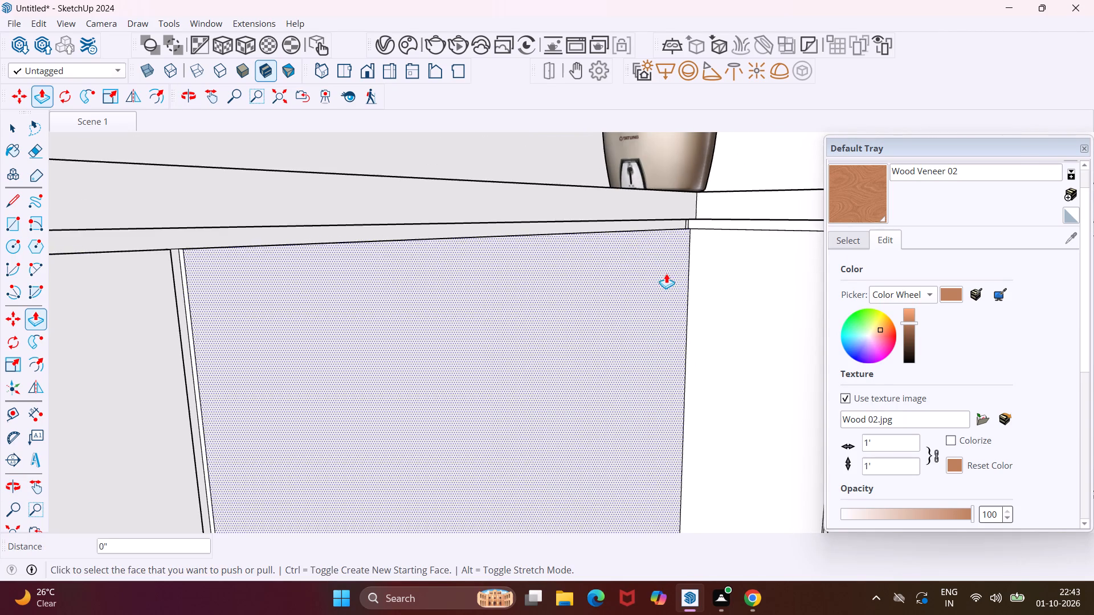
scroll(661, 273, "down", 20)
middle_click_drag(686, 310, 820, 342)
scroll(750, 266, "up", 5)
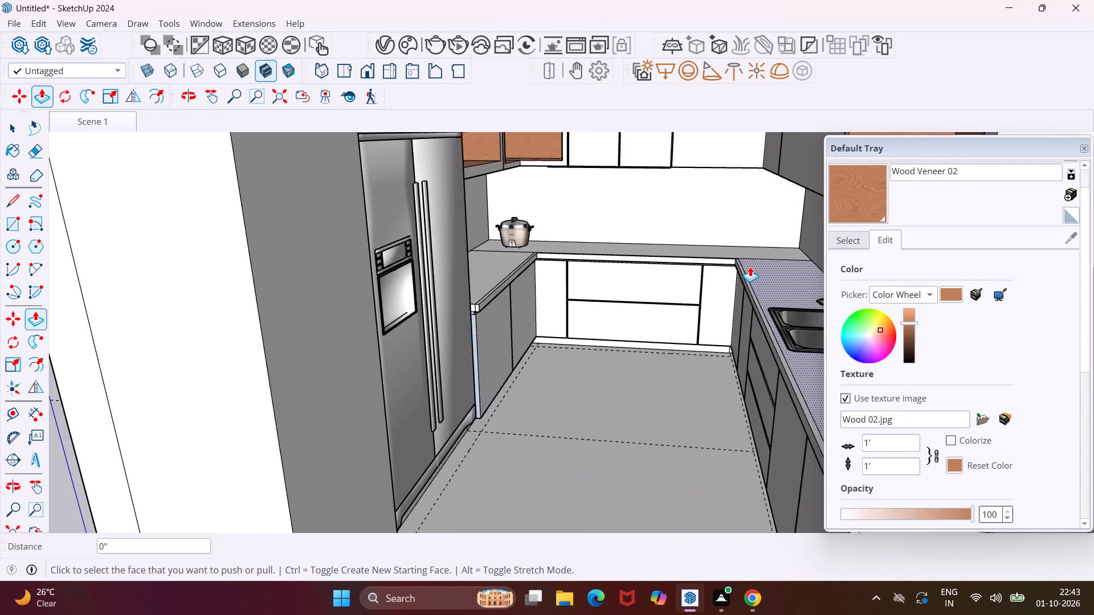
scroll(750, 266, "up", 9)
middle_click_drag(711, 257, 802, 201)
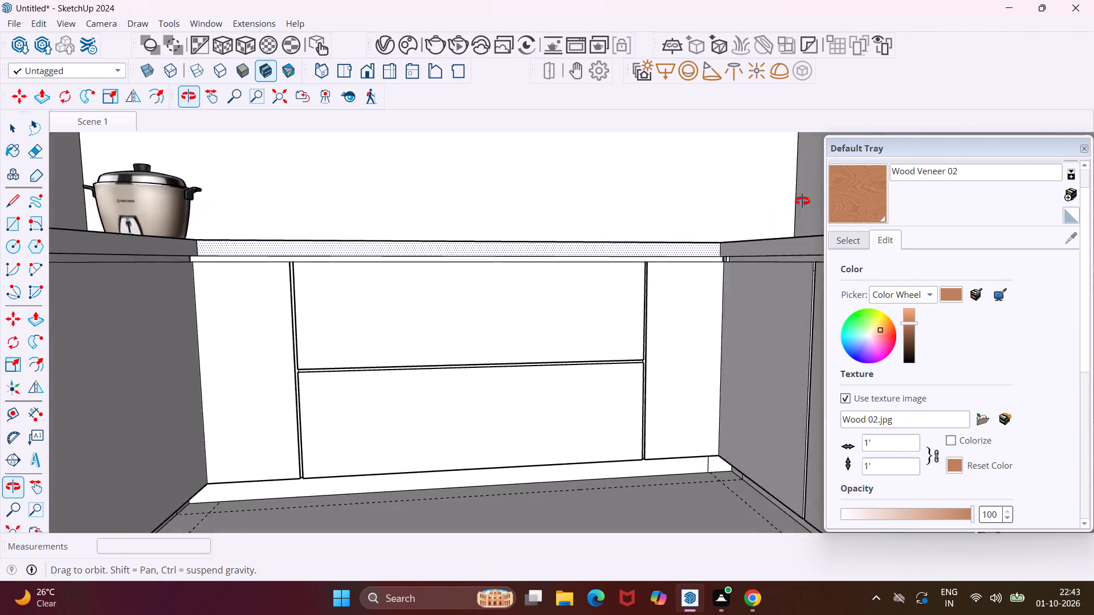
middle_click_drag(802, 201, 813, 186)
scroll(733, 254, "up", 10)
scroll(699, 244, "down", 1)
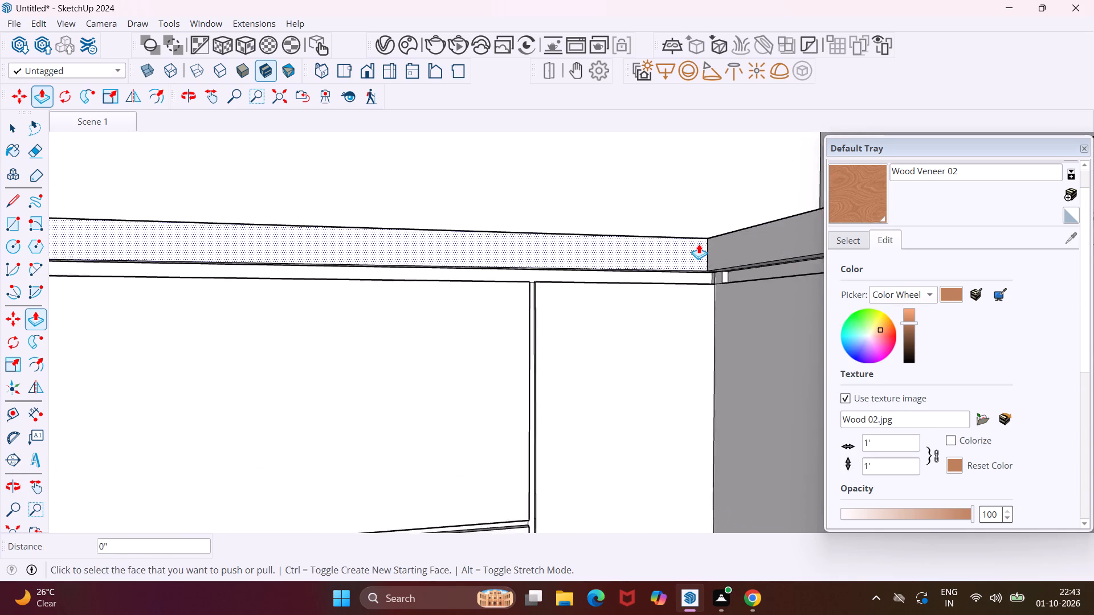
scroll(695, 242, "up", 14)
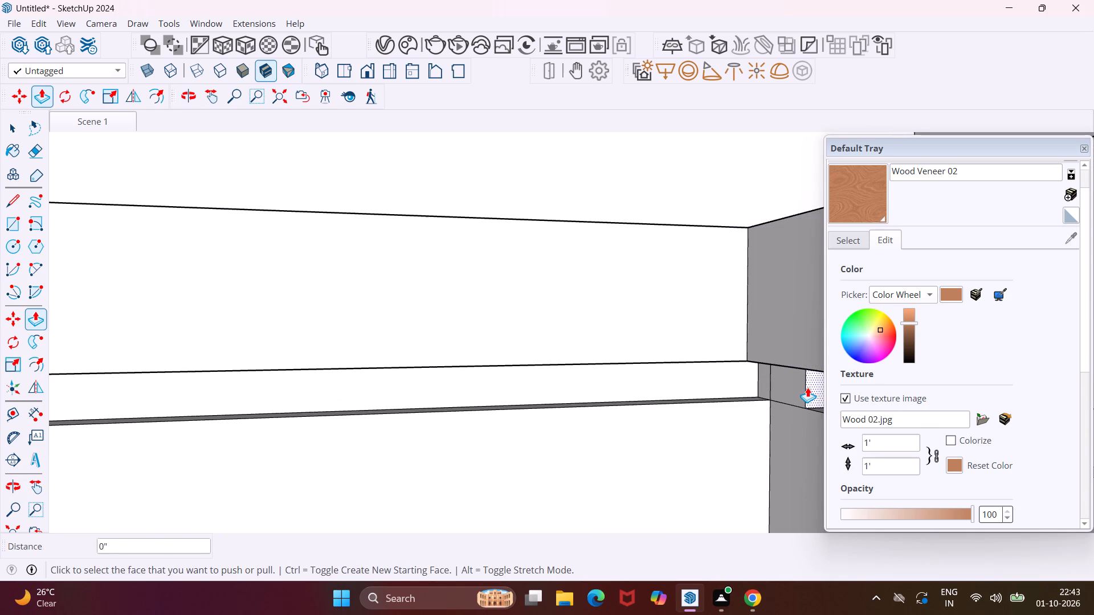
double_click(808, 387)
double_click(805, 385)
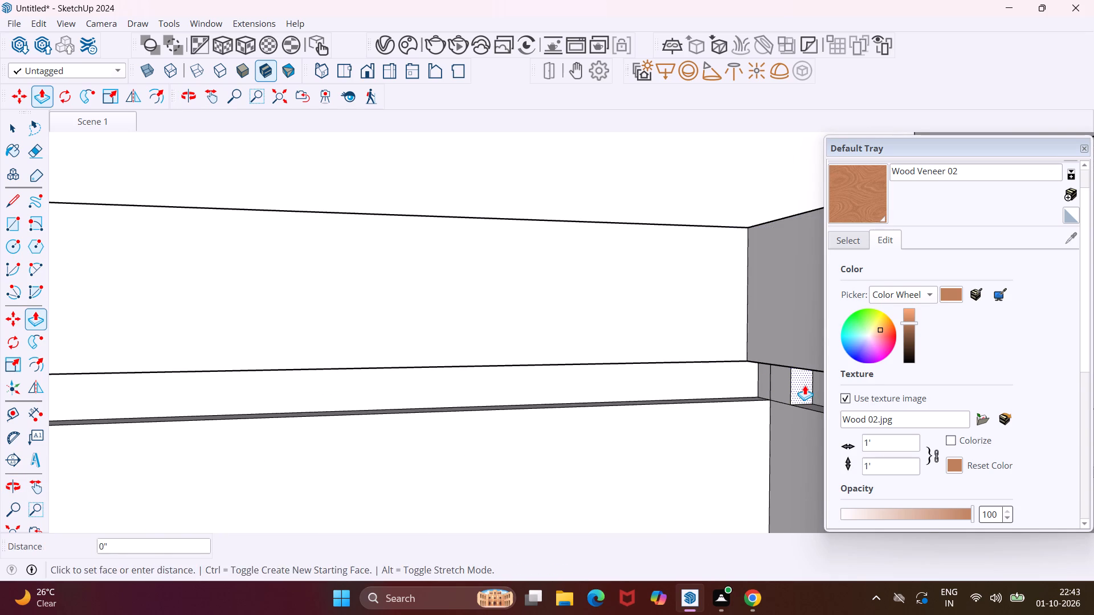
double_click(791, 375)
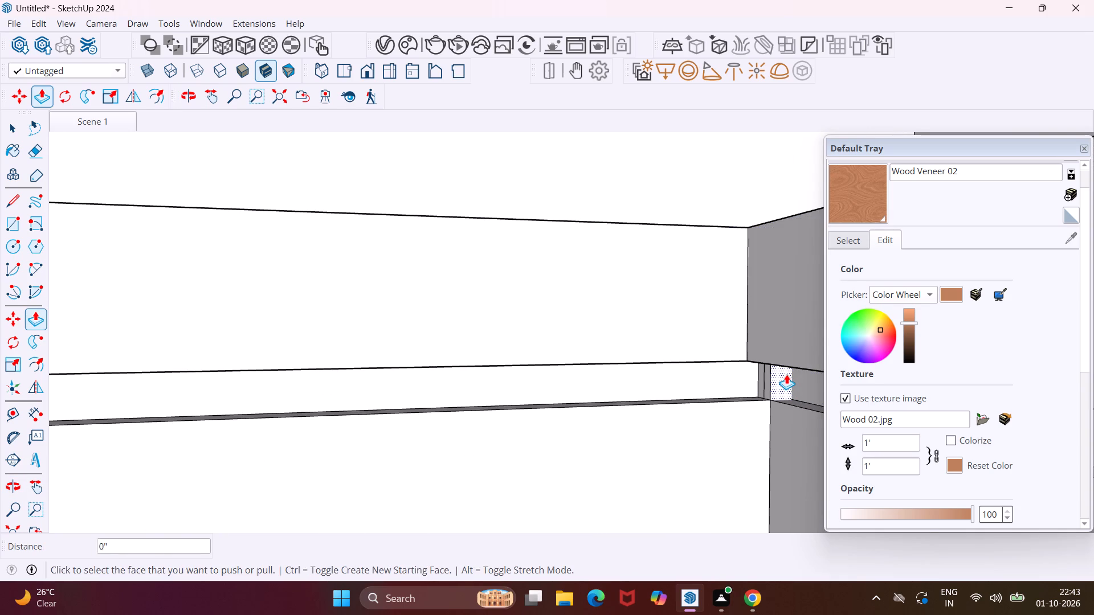
double_click(786, 374)
double_click(777, 368)
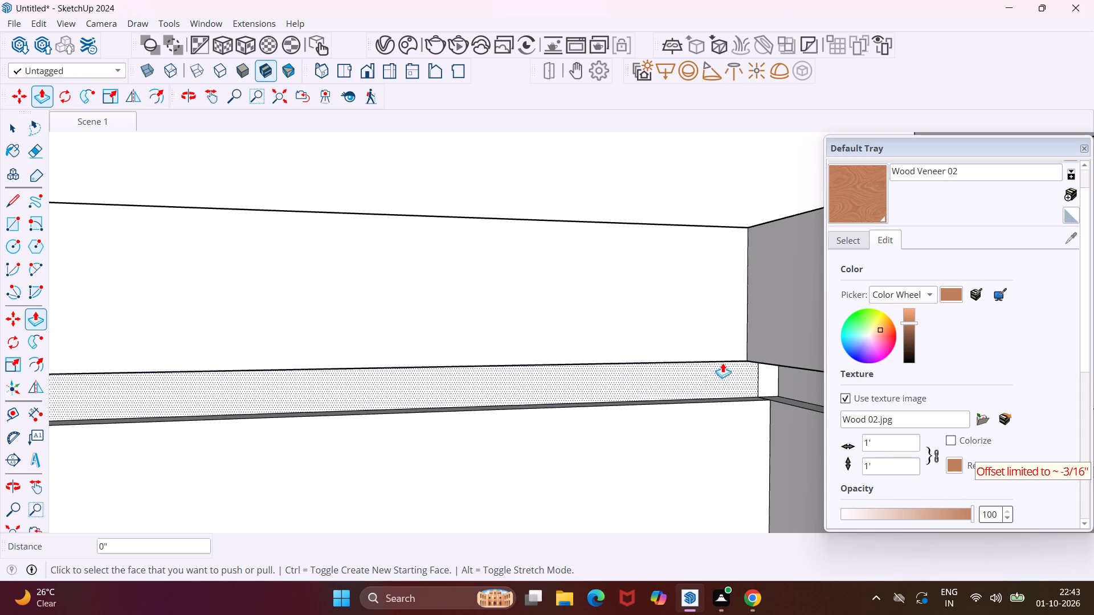
Examine the whole kitchen from above and select the detached rectangular panel standing outside the fridge cabinet.
scroll(700, 364, "down", 17)
scroll(555, 375, "down", 2)
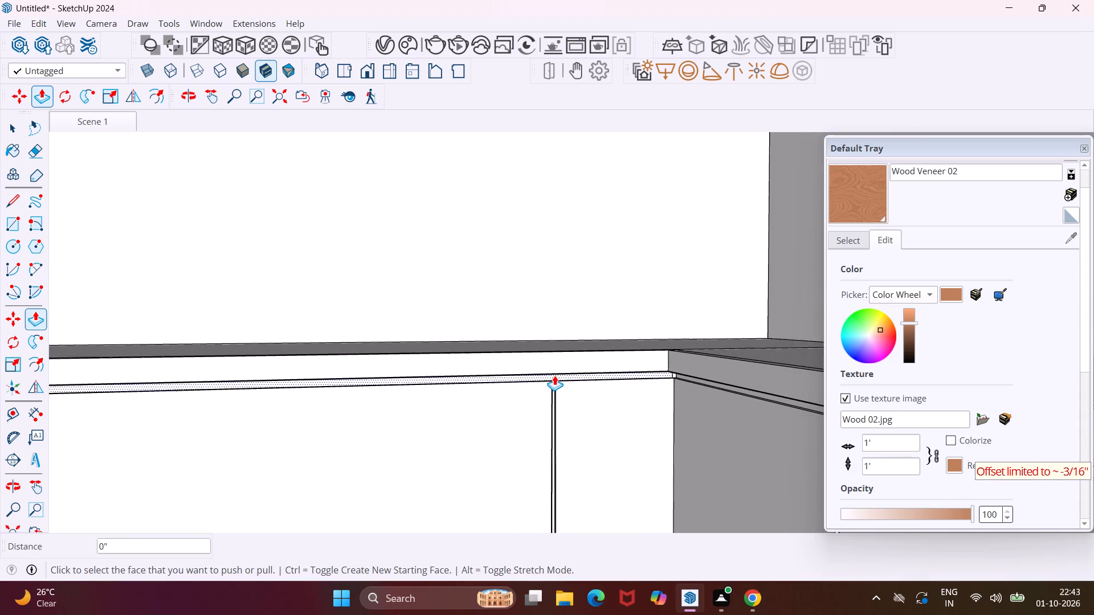
scroll(554, 375, "down", 20)
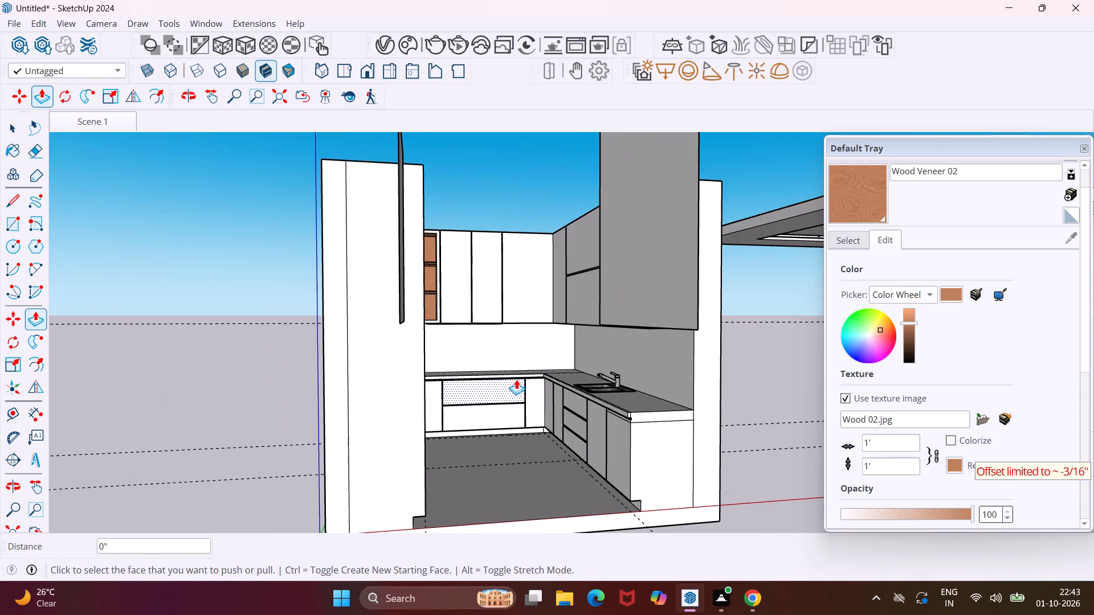
key("Escape")
key("space")
middle_click_drag(504, 167, 483, 194)
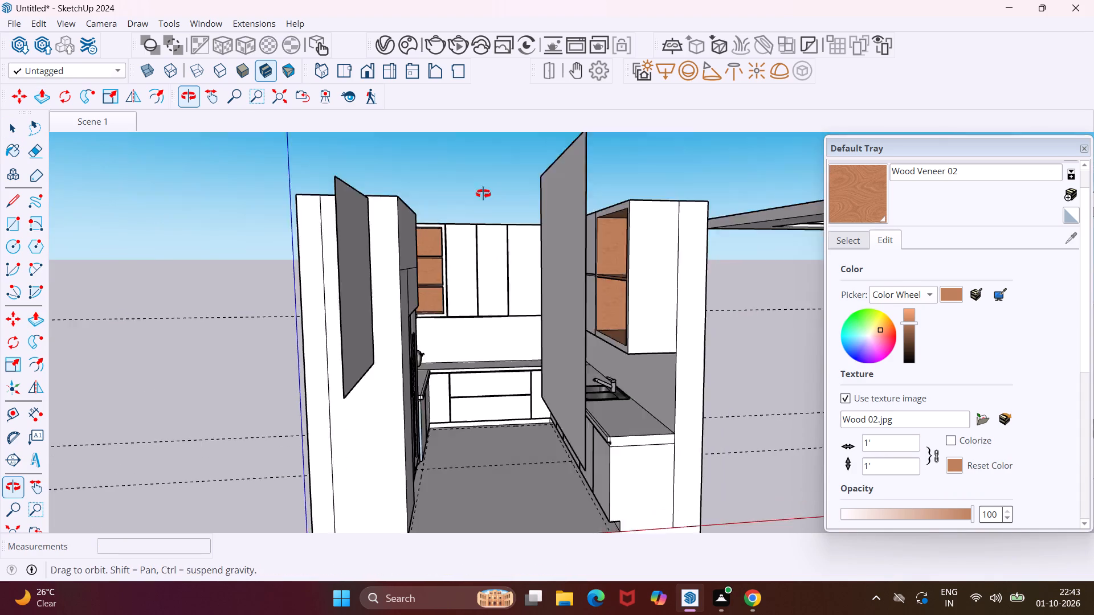
middle_click_drag(483, 194, 368, 318)
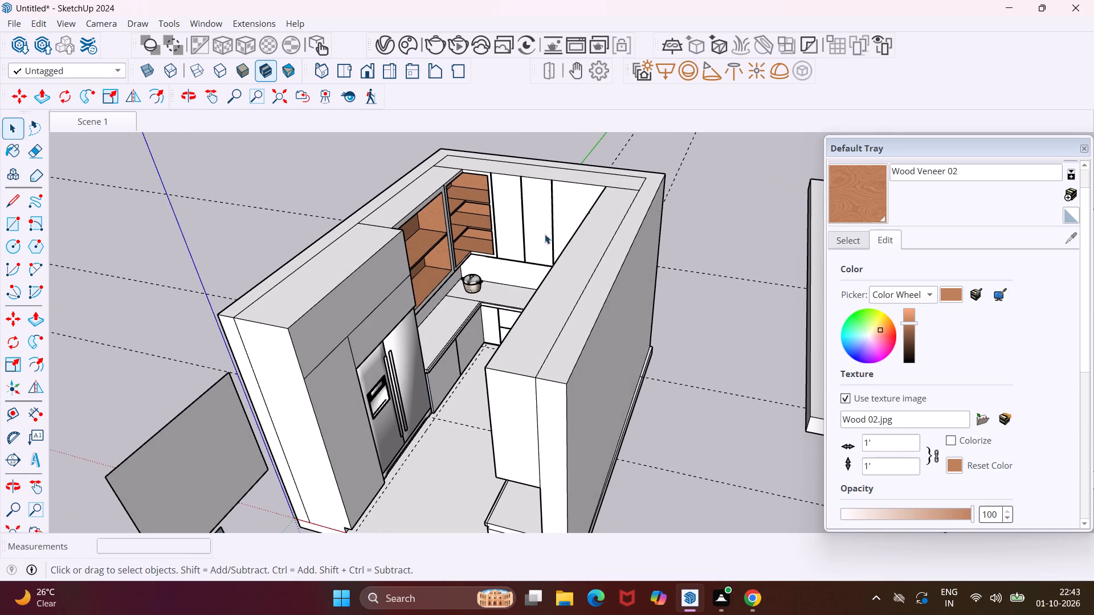
left_click(200, 437)
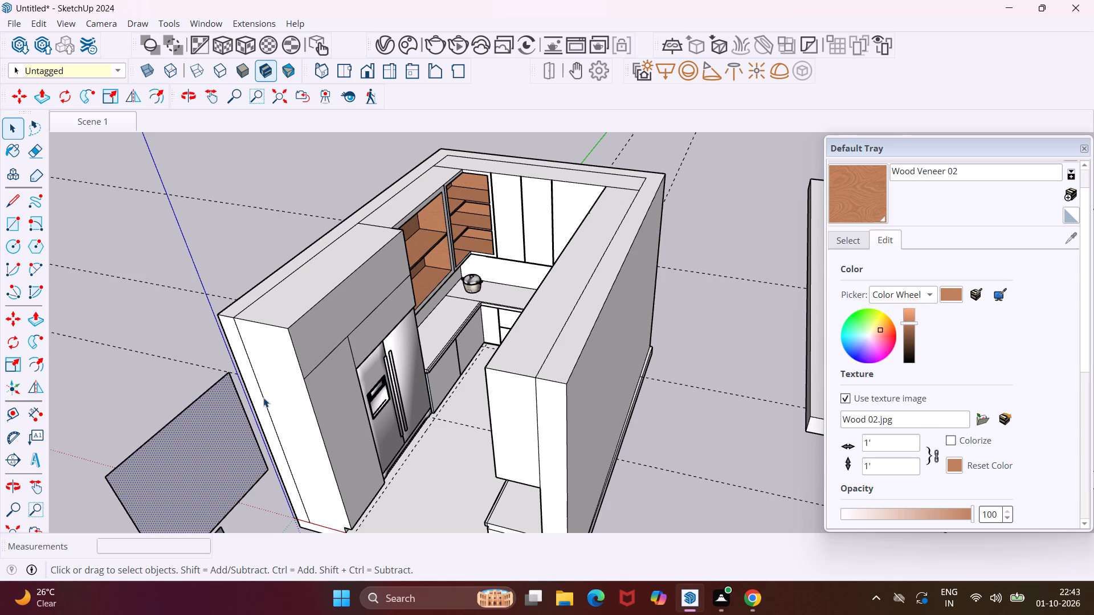
Search the 3D Warehouse for "kitchen stove".
left_click(210, 25)
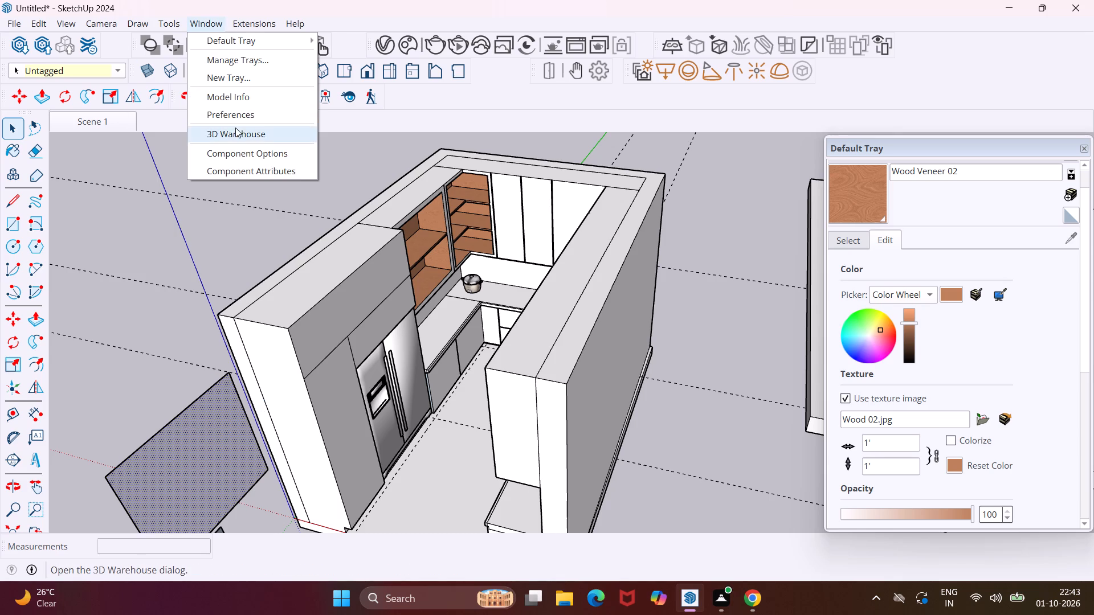
left_click(235, 128)
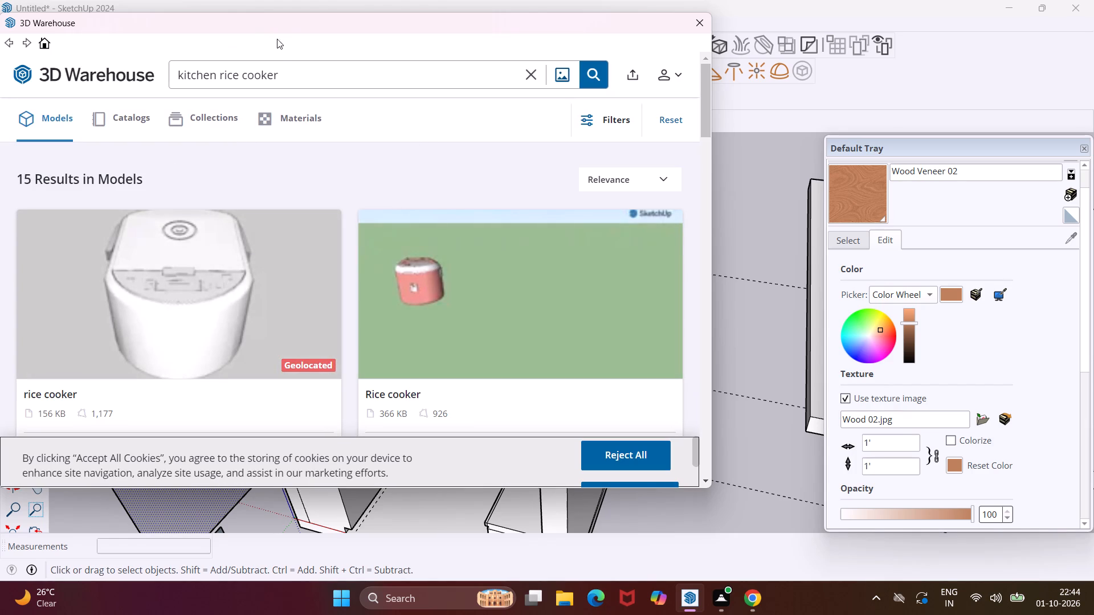
left_click(284, 76)
key("BackSpace")
key("BackSpace")
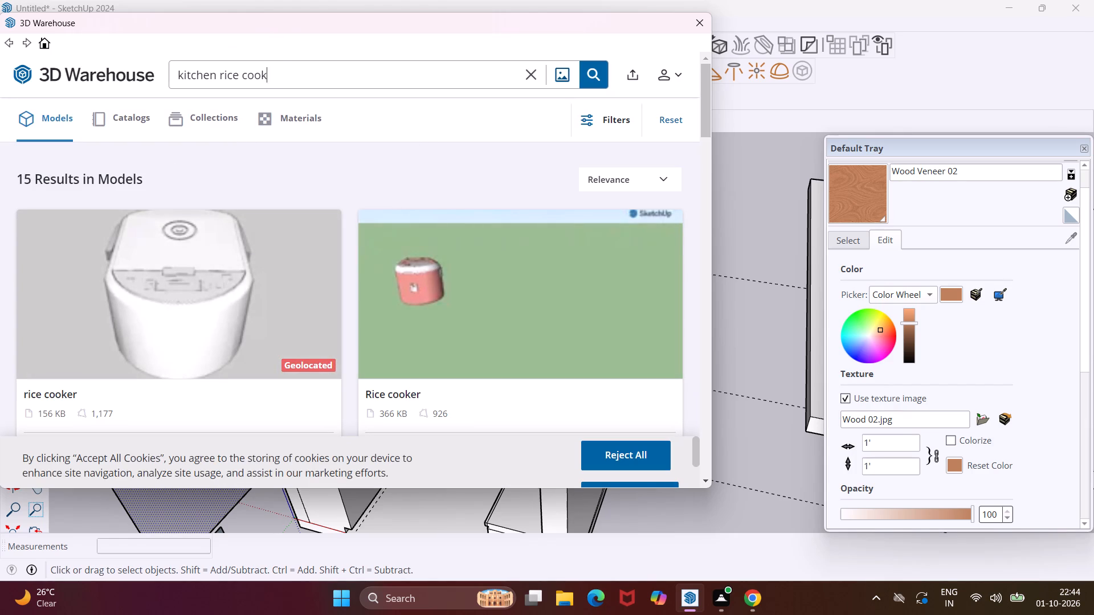
key("BackSpace")
key("BackSpace")
key("BackSpace")
key("BackSpace")
key("BackSpace")
key("BackSpace")
key("BackSpace")
key("BackSpace")
key("BackSpace")
key("s")
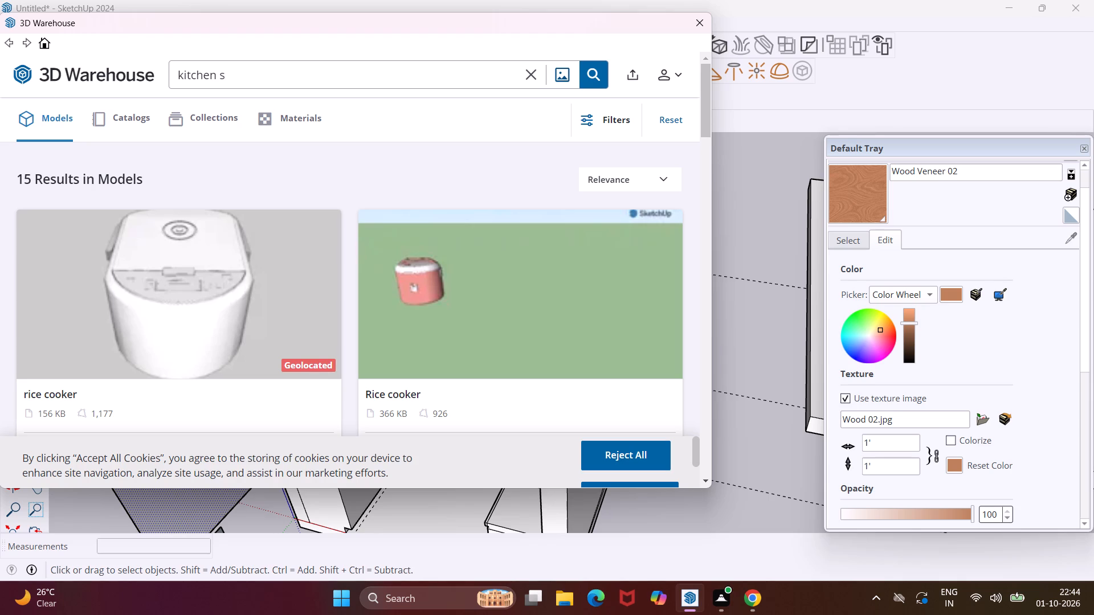
type("to")
key("v")
key("e")
key("Return")
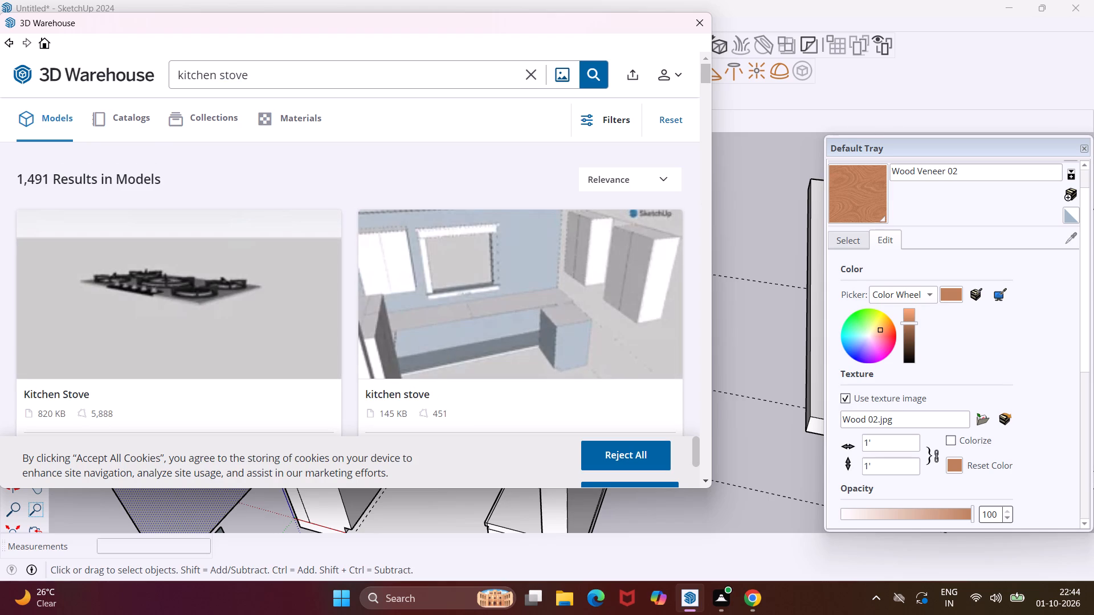
Look through the first batch of kitchen stove models in the search results for a suitable stove.
scroll(218, 306, "down", 6)
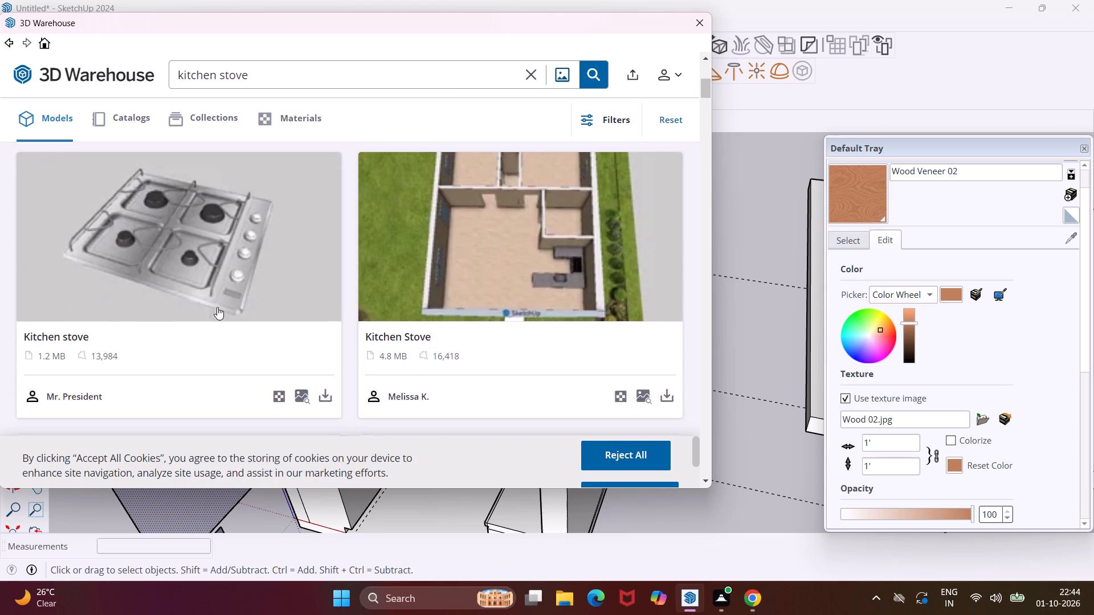
scroll(217, 307, "down", 11)
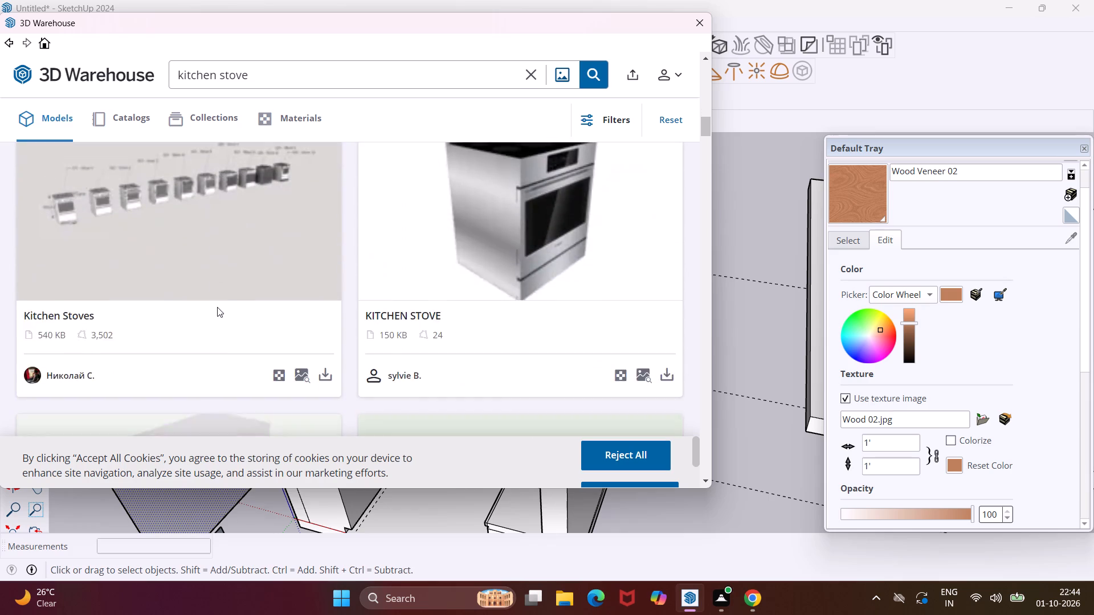
scroll(217, 307, "down", 11)
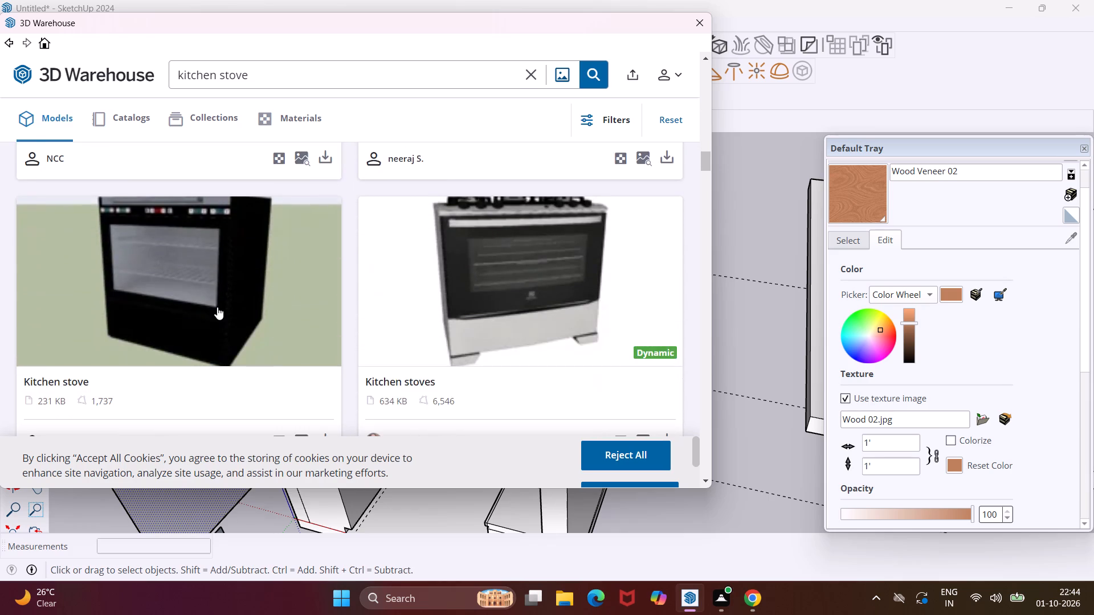
scroll(217, 307, "down", 6)
scroll(217, 307, "up", 4)
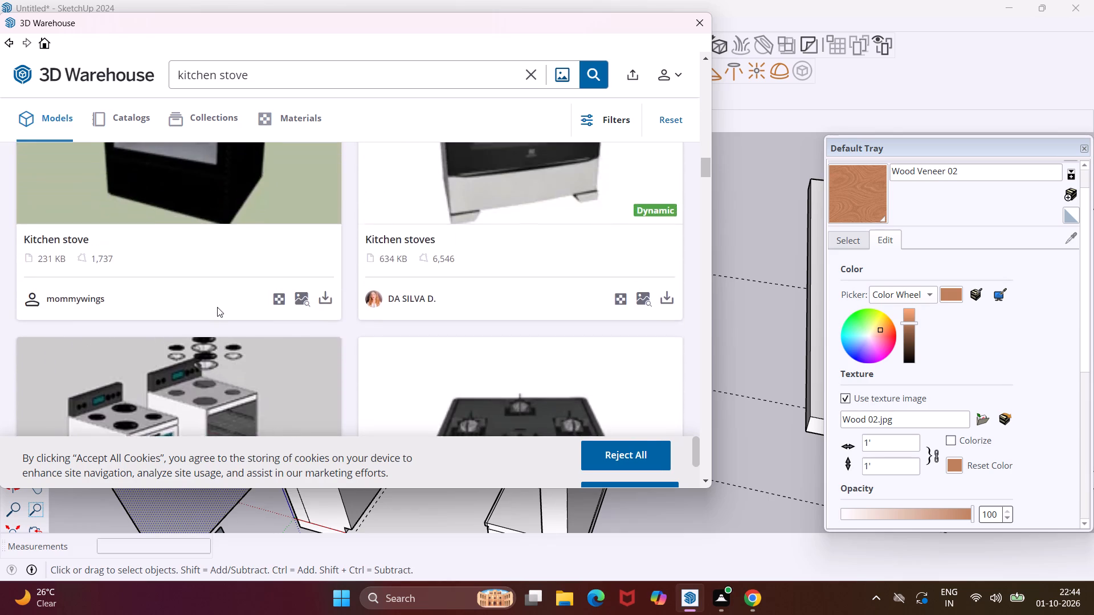
scroll(217, 307, "up", 3)
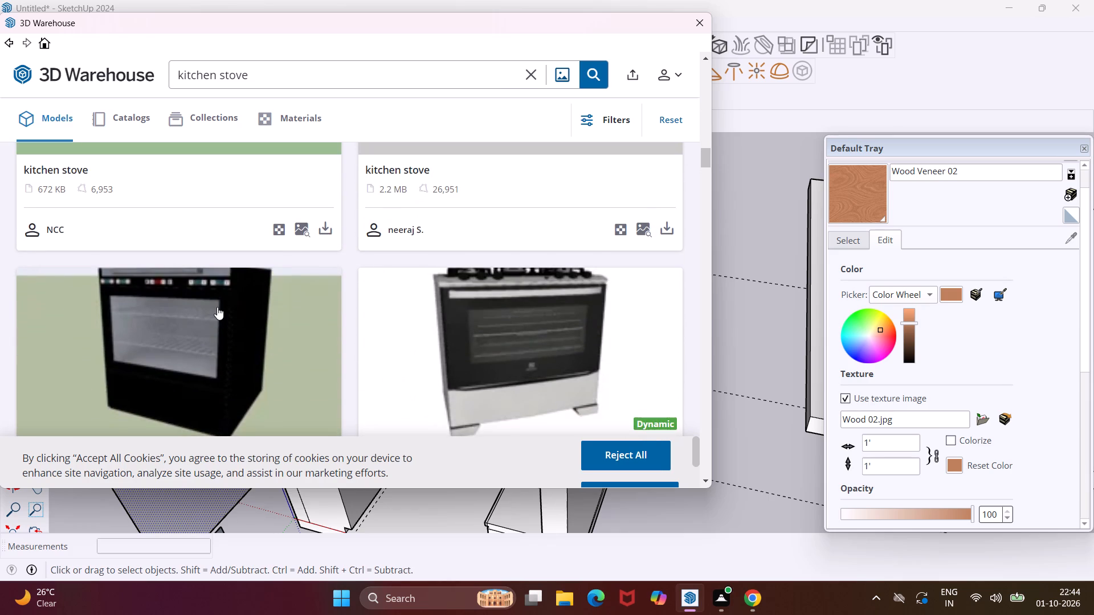
scroll(217, 307, "down", 4)
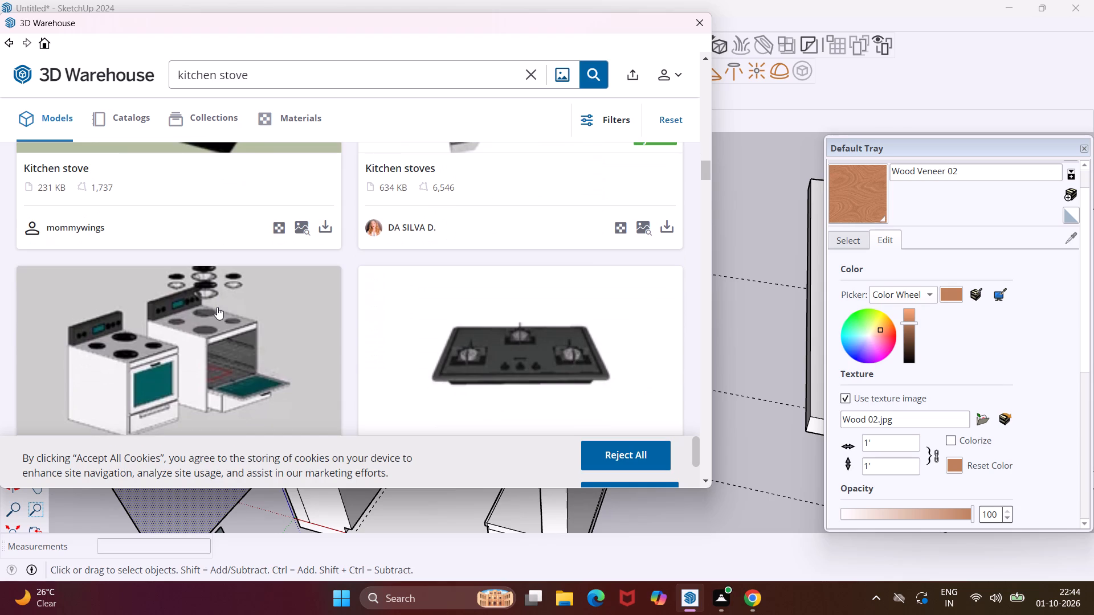
scroll(217, 307, "down", 8)
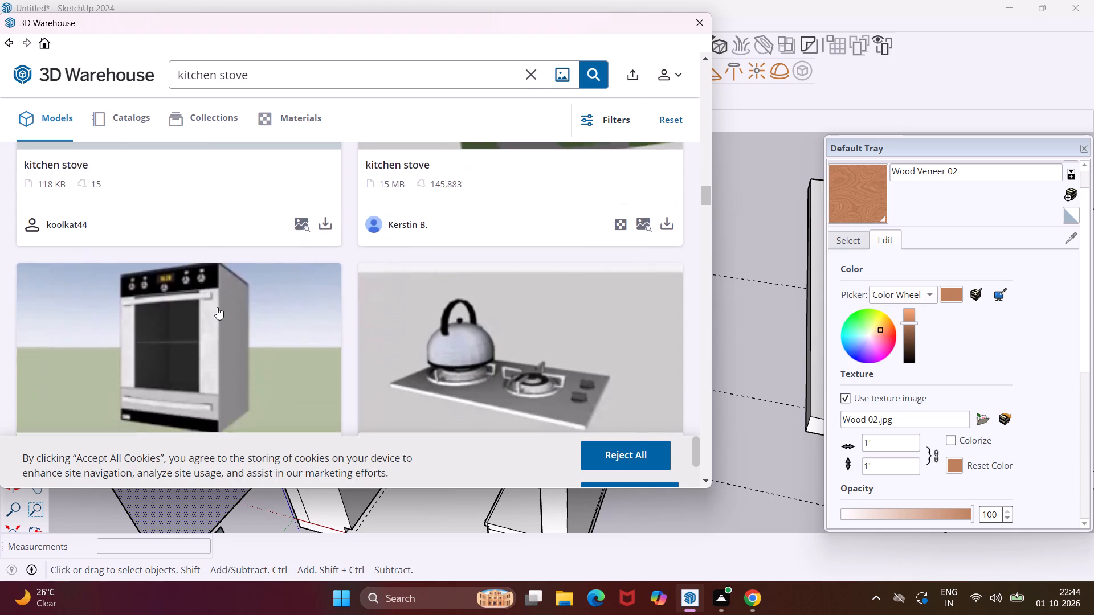
scroll(217, 307, "down", 3)
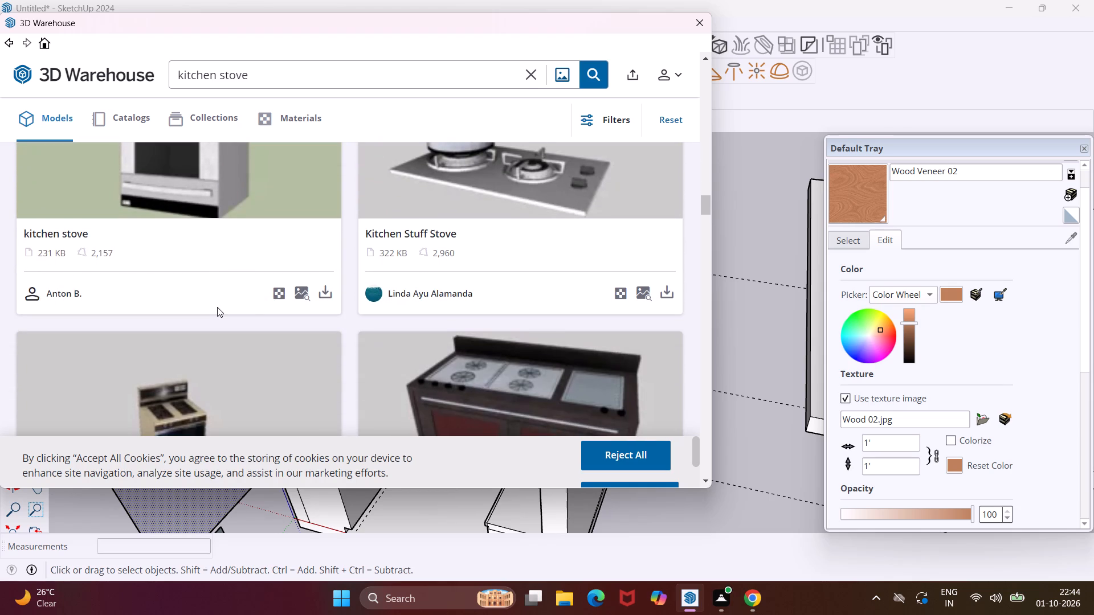
scroll(217, 307, "down", 4)
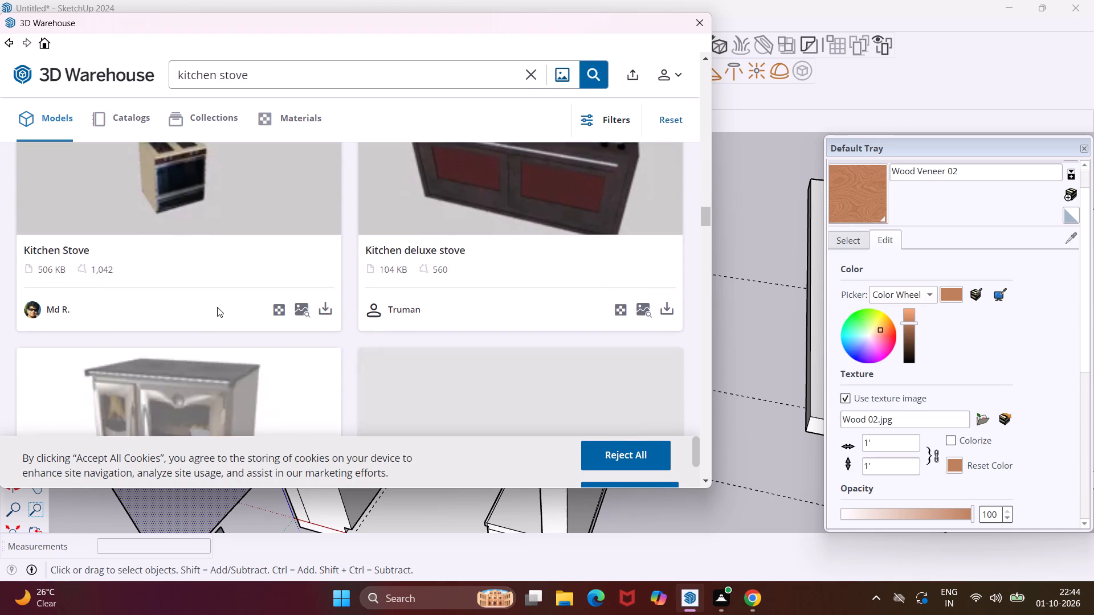
scroll(217, 307, "down", 2)
scroll(217, 307, "up", 1)
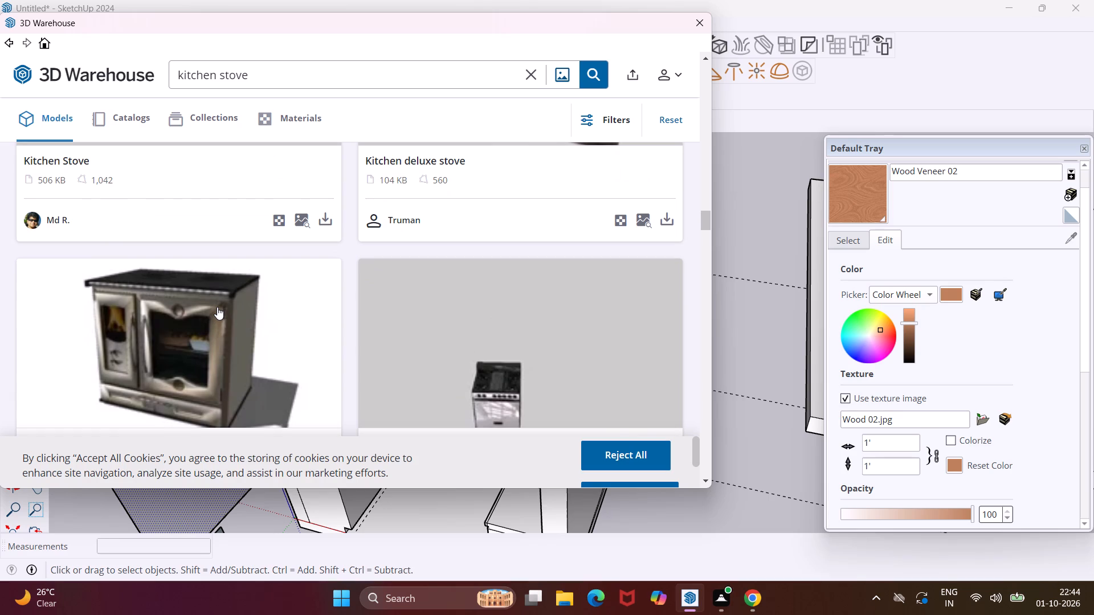
scroll(217, 307, "up", 3)
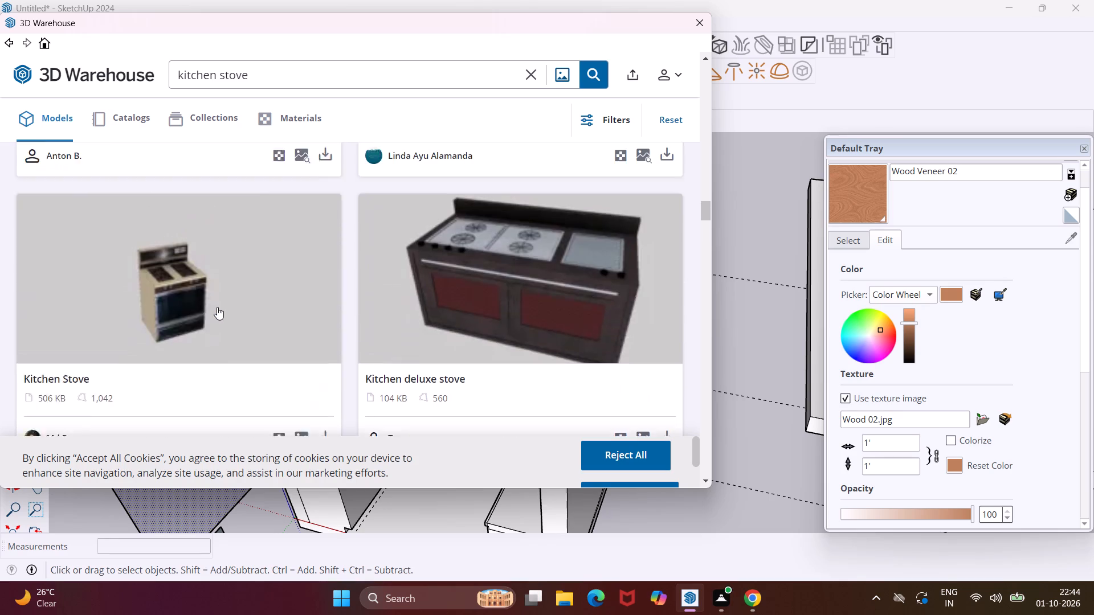
scroll(217, 307, "up", 4)
scroll(217, 307, "down", 10)
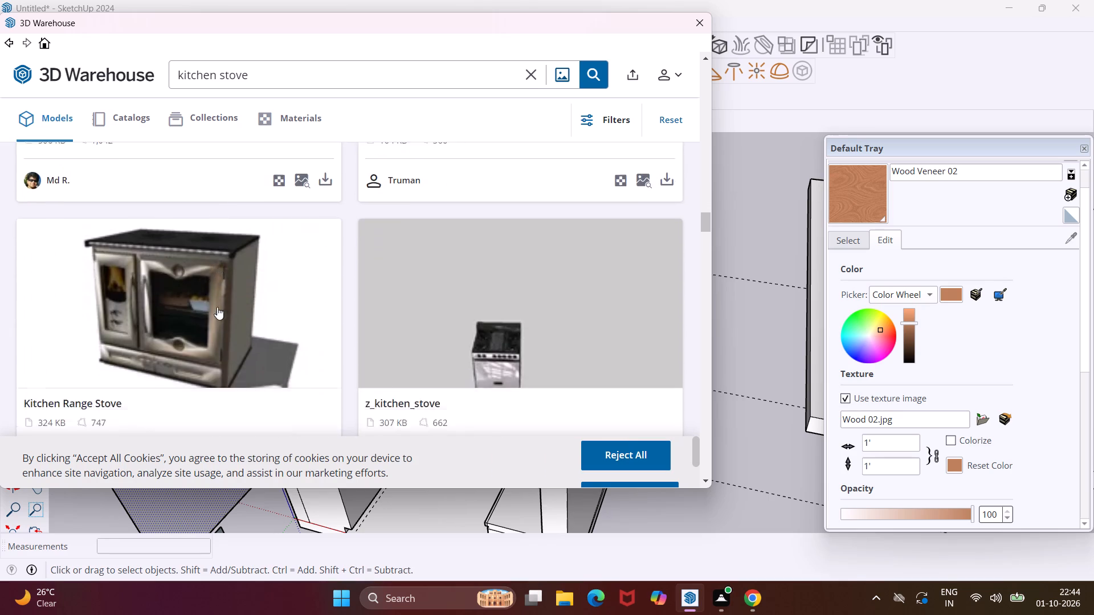
scroll(217, 307, "down", 13)
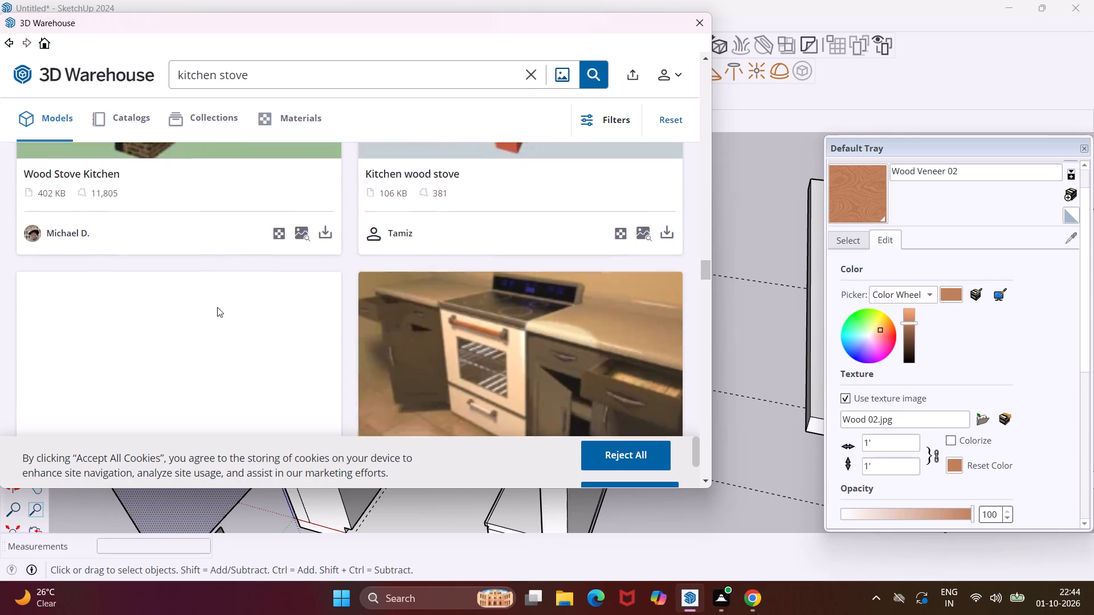
scroll(217, 307, "down", 11)
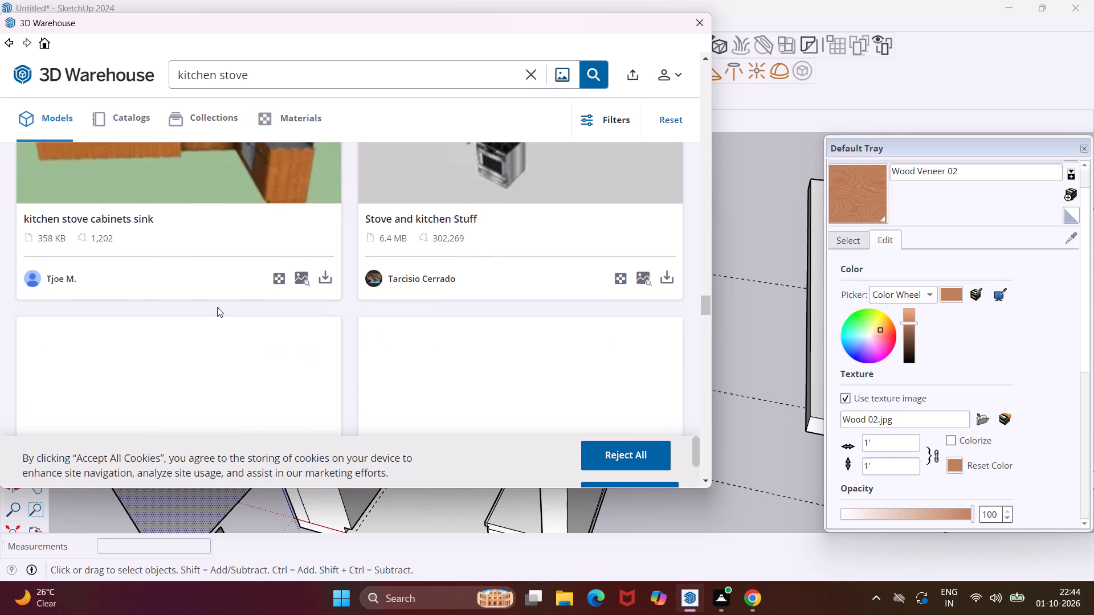
scroll(217, 307, "up", 2)
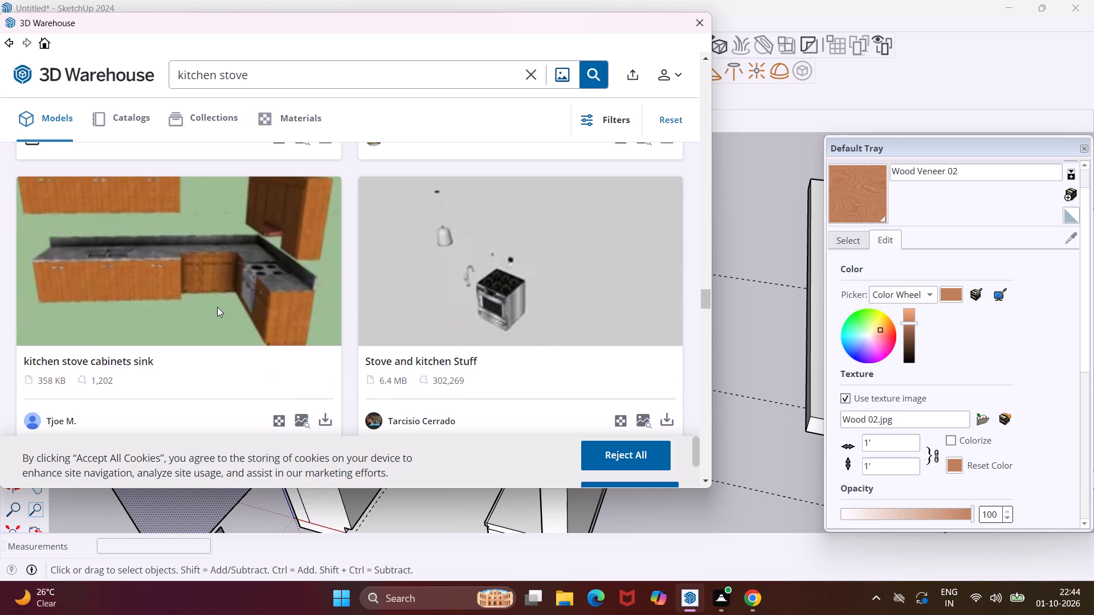
scroll(217, 307, "down", 3)
scroll(217, 307, "up", 1)
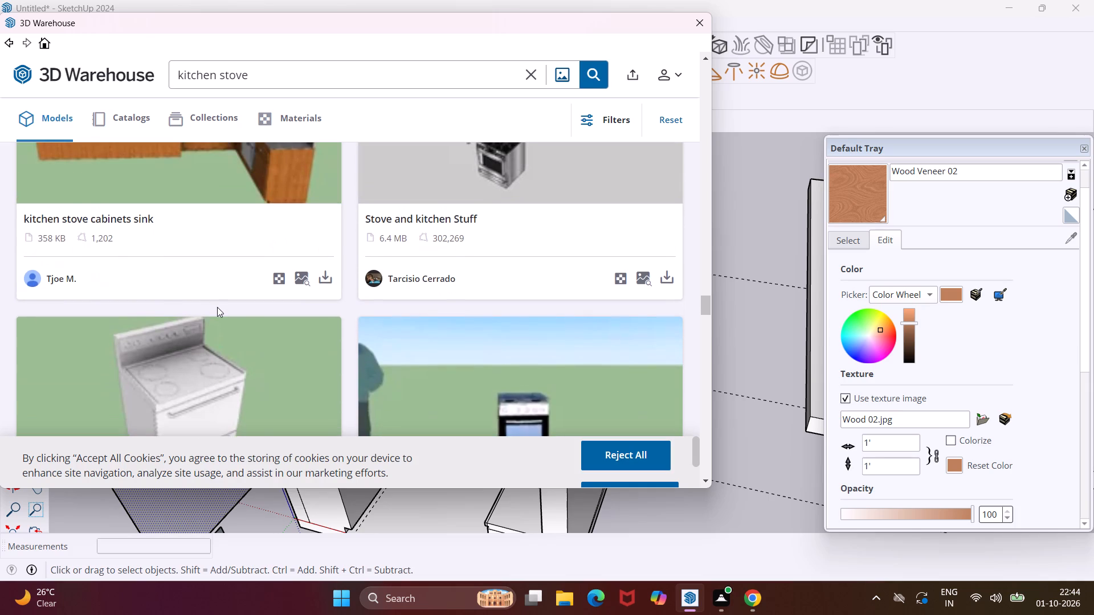
scroll(217, 307, "up", 1)
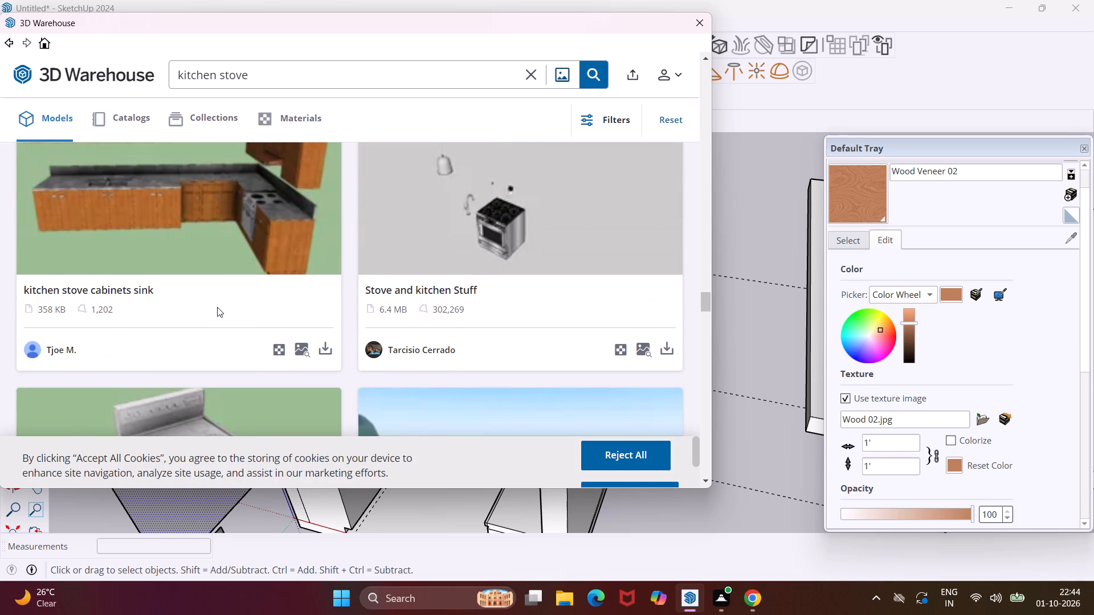
scroll(217, 307, "down", 2)
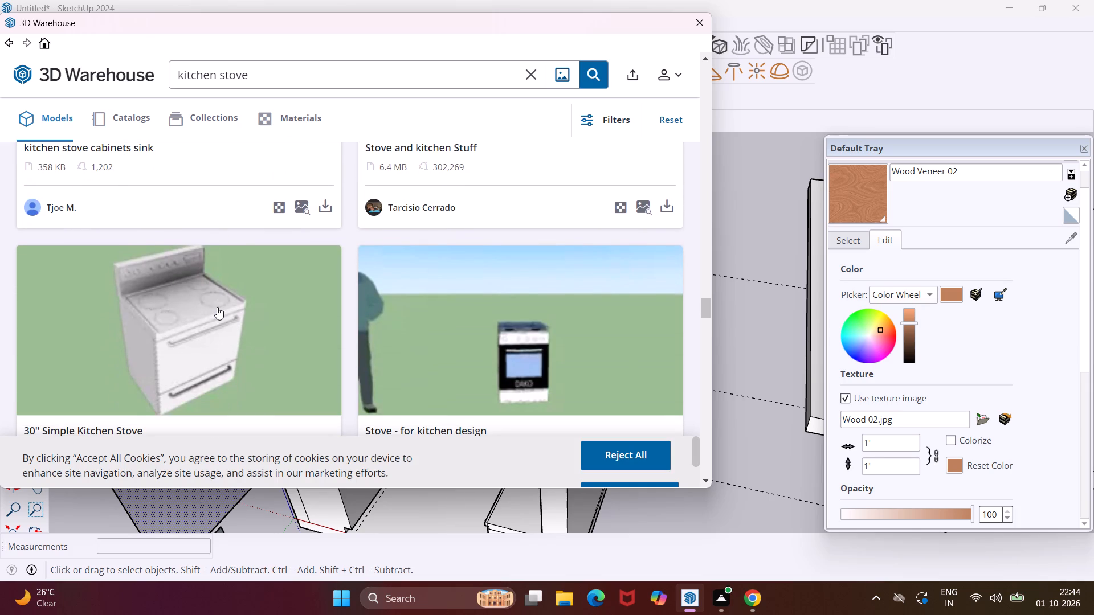
scroll(217, 307, "down", 10)
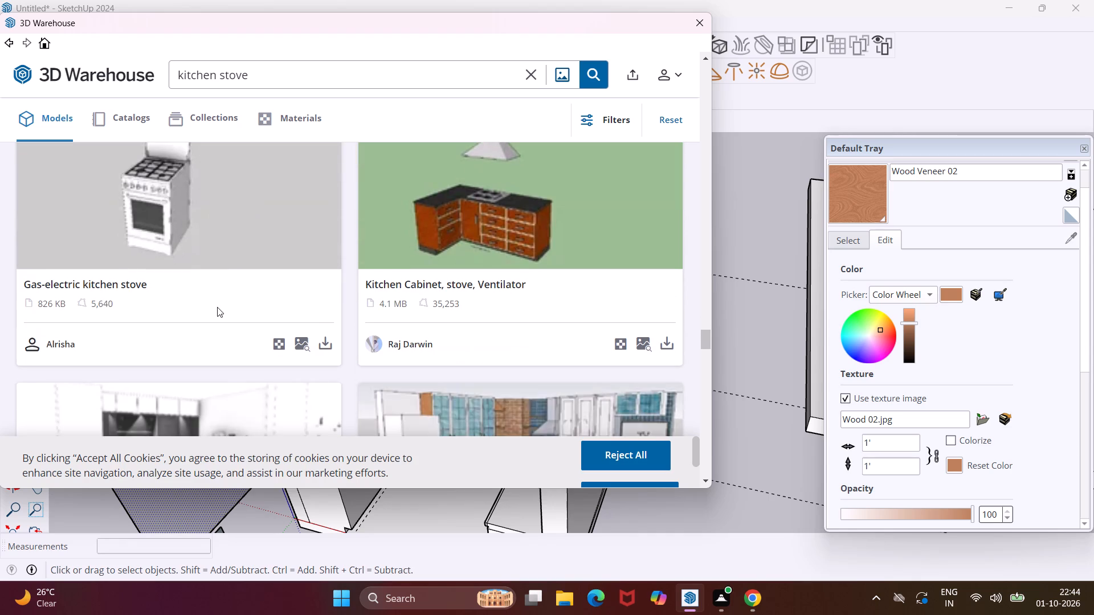
scroll(217, 307, "down", 3)
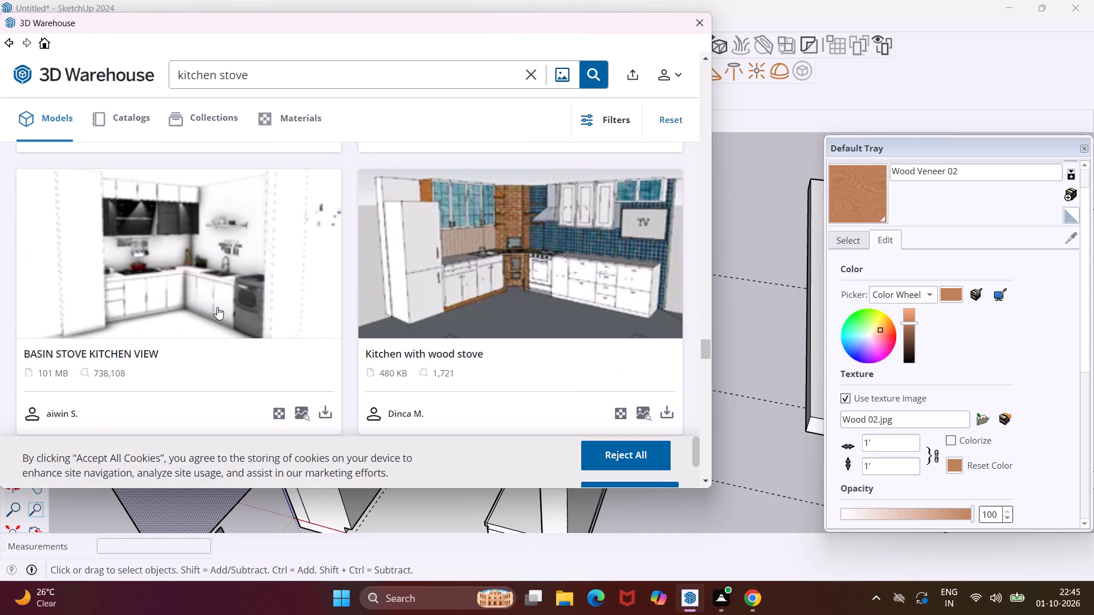
scroll(217, 307, "down", 8)
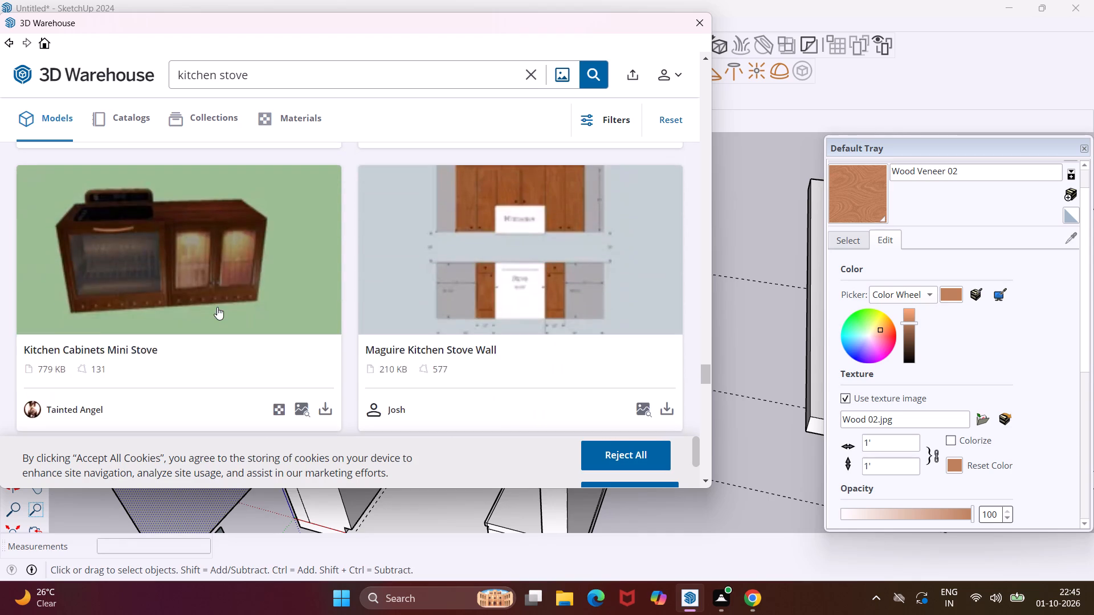
scroll(217, 307, "down", 10)
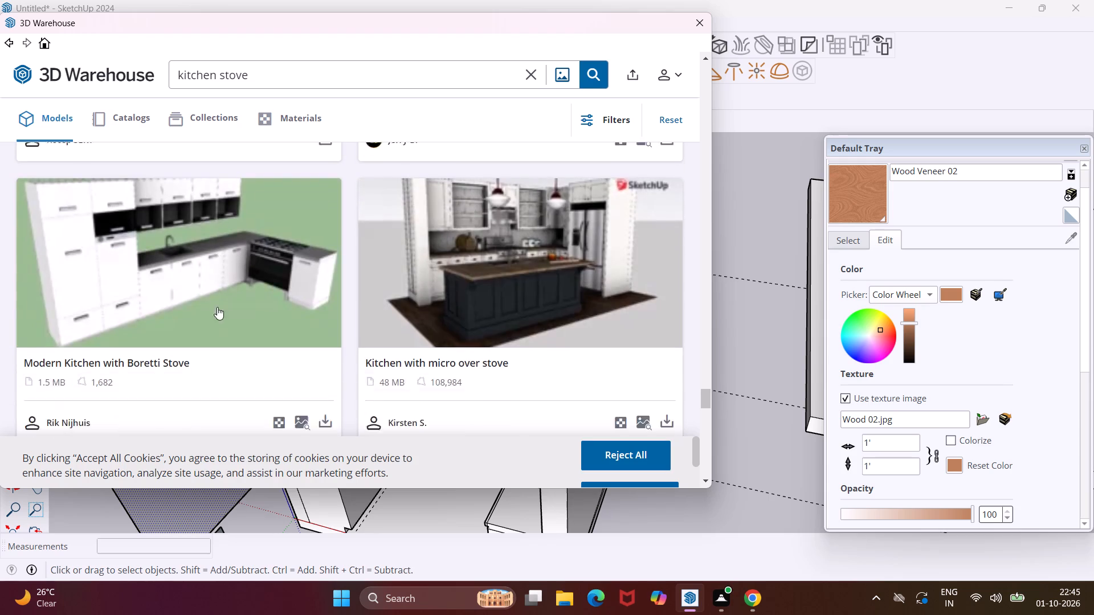
scroll(217, 307, "down", 7)
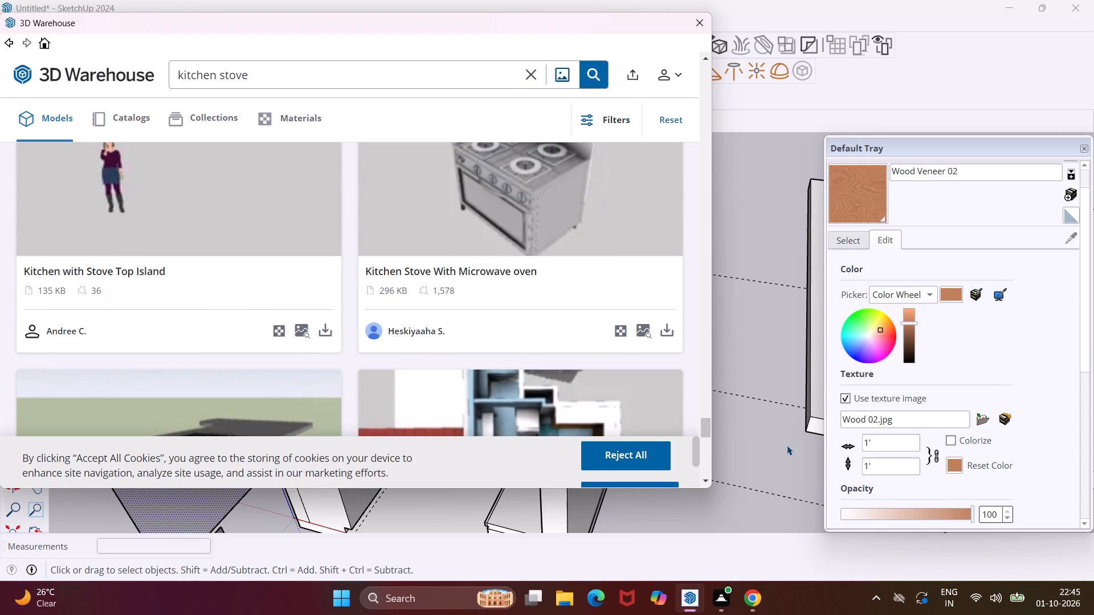
left_click_drag(835, 481, 840, 481)
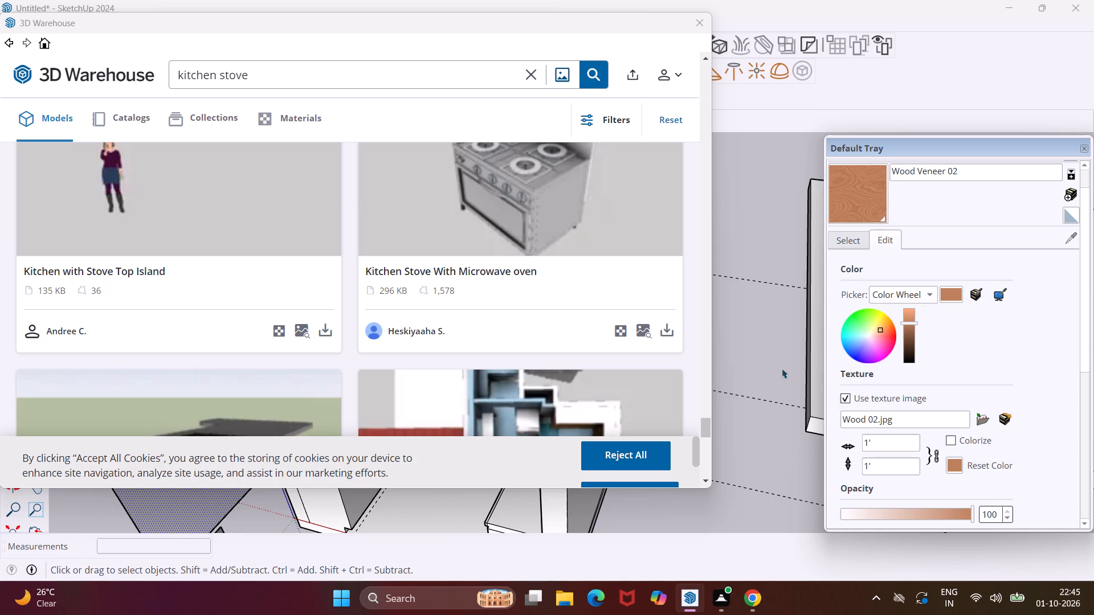
scroll(625, 312, "down", 6)
scroll(491, 285, "down", 2)
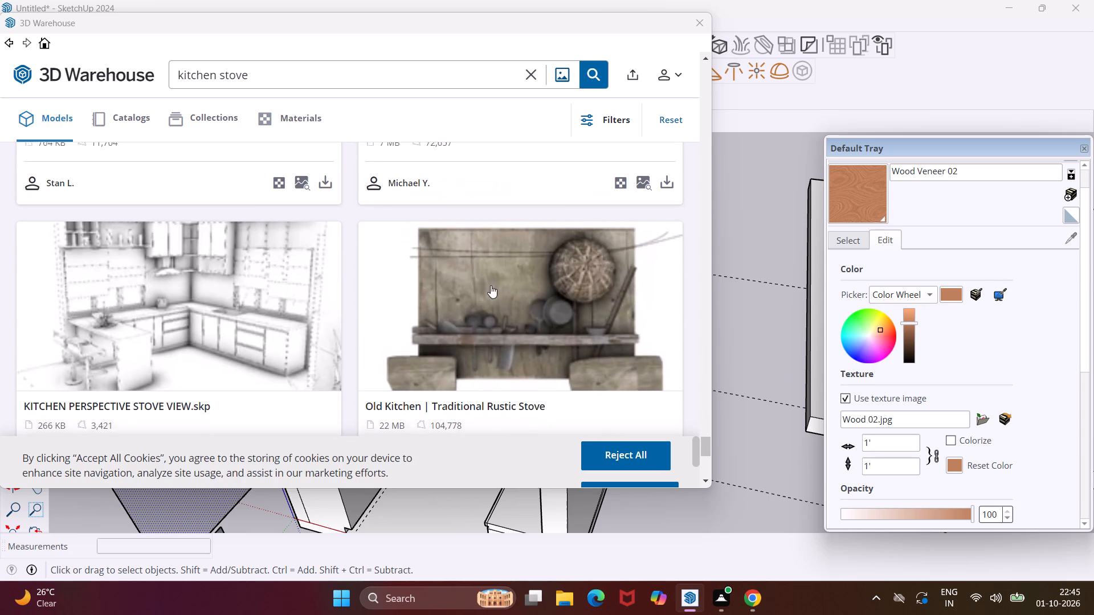
scroll(491, 285, "down", 11)
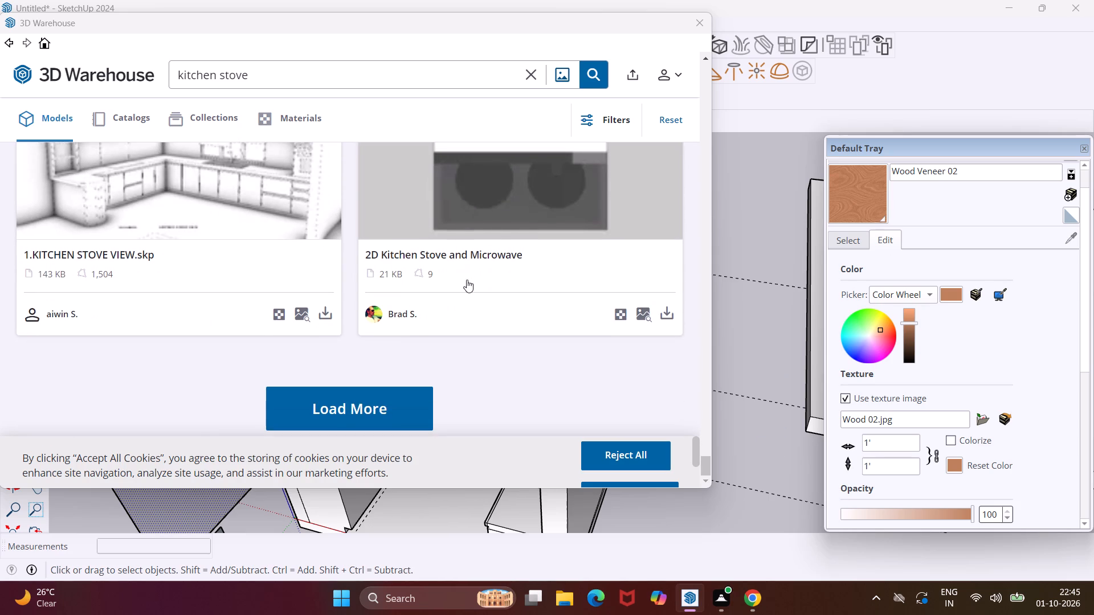
scroll(467, 280, "down", 1)
Load more kitchen stove results and look through the additional models for a suitable stove.
left_click(381, 396)
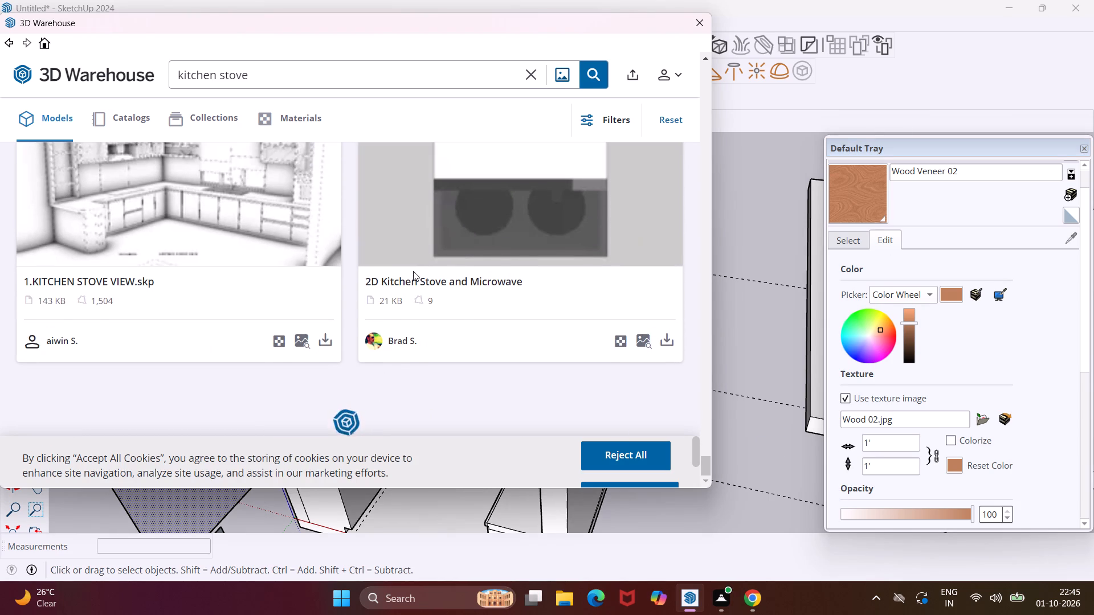
scroll(368, 250, "down", 5)
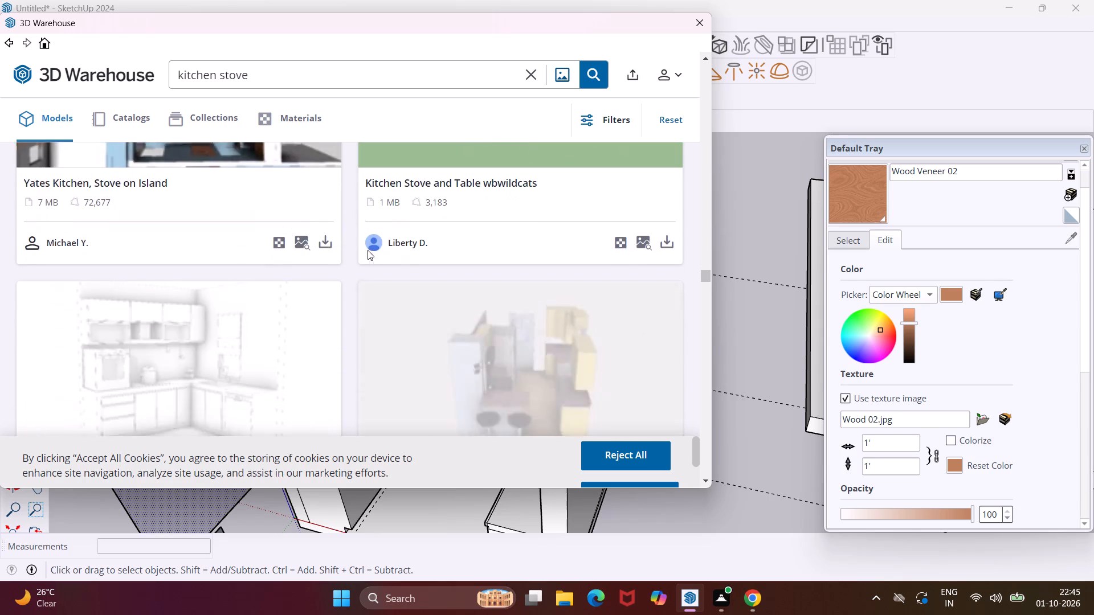
scroll(368, 250, "down", 5)
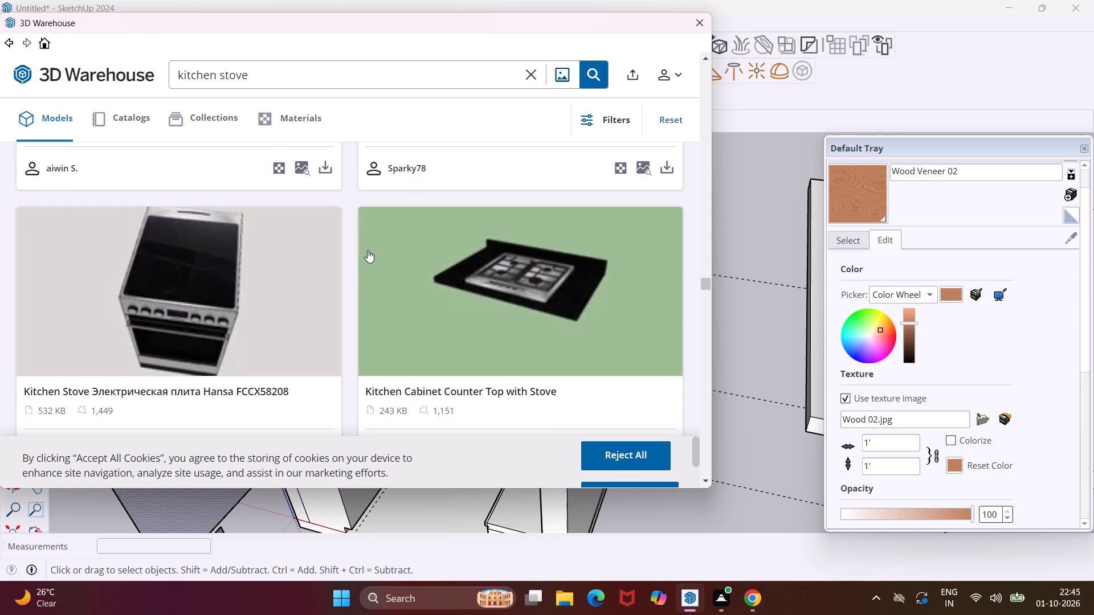
scroll(303, 274, "down", 5)
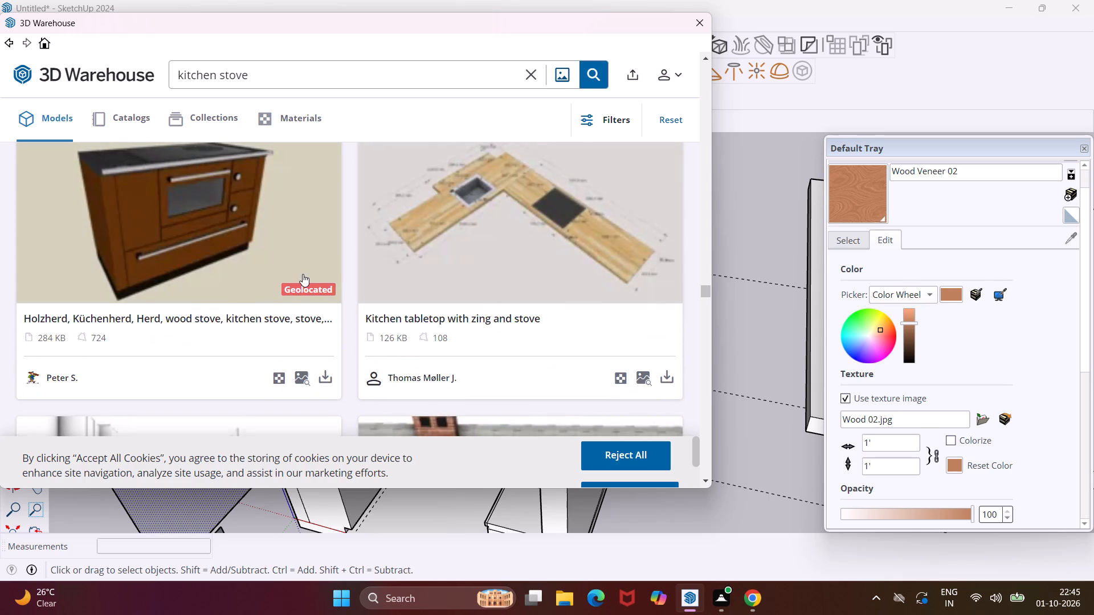
scroll(303, 274, "down", 7)
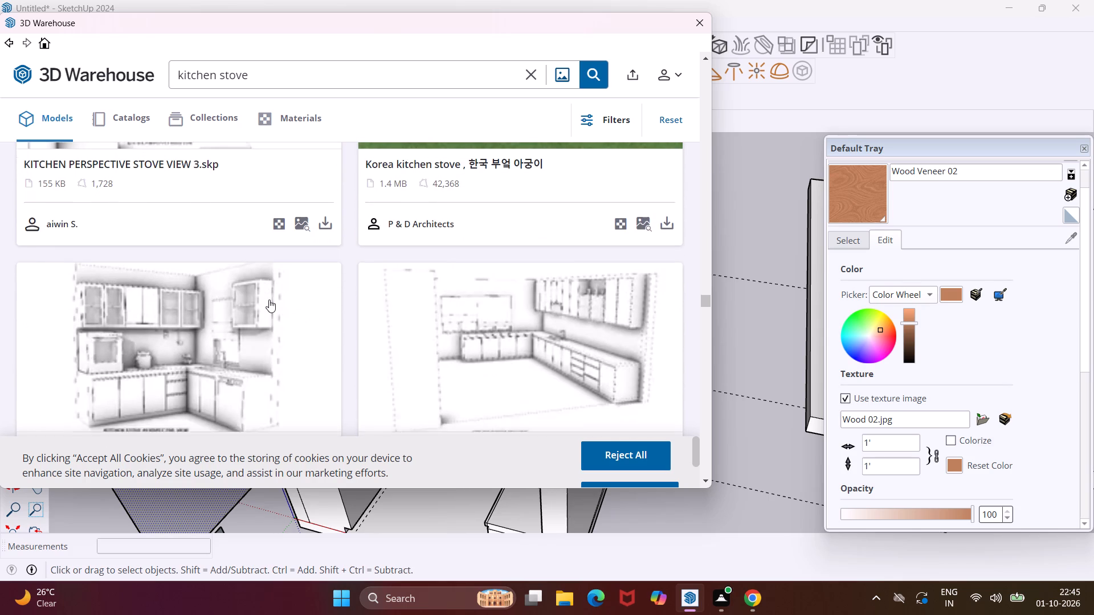
scroll(269, 300, "down", 13)
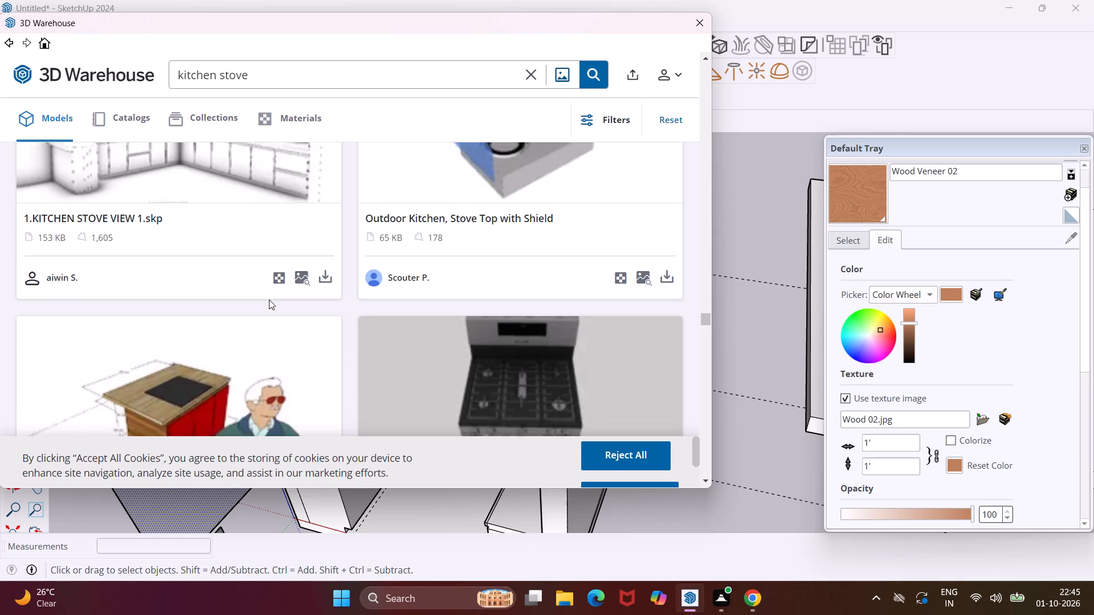
scroll(269, 300, "down", 13)
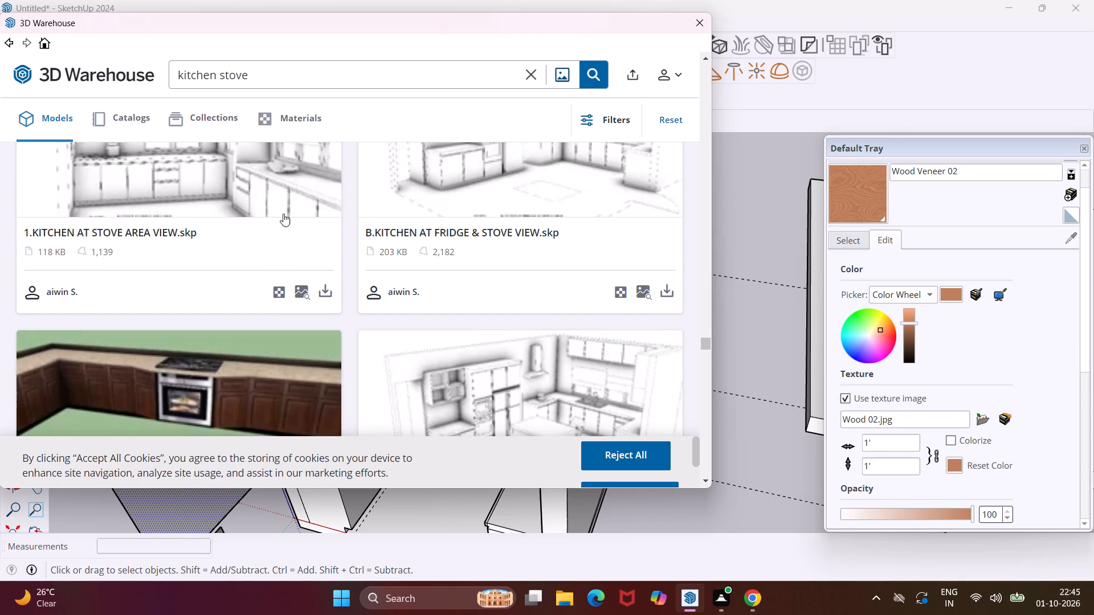
Shorten the 3D Warehouse search term to "stove" and run the search again.
left_click(217, 72)
key("BackSpace")
key("BackSpace")
key("BackSpace")
key("BackSpace")
key("BackSpace")
key("BackSpace")
key("BackSpace")
key("BackSpace")
key("BackSpace")
key("BackSpace")
key("BackSpace")
key("BackSpace")
key("BackSpace")
key("BackSpace")
key("Return")
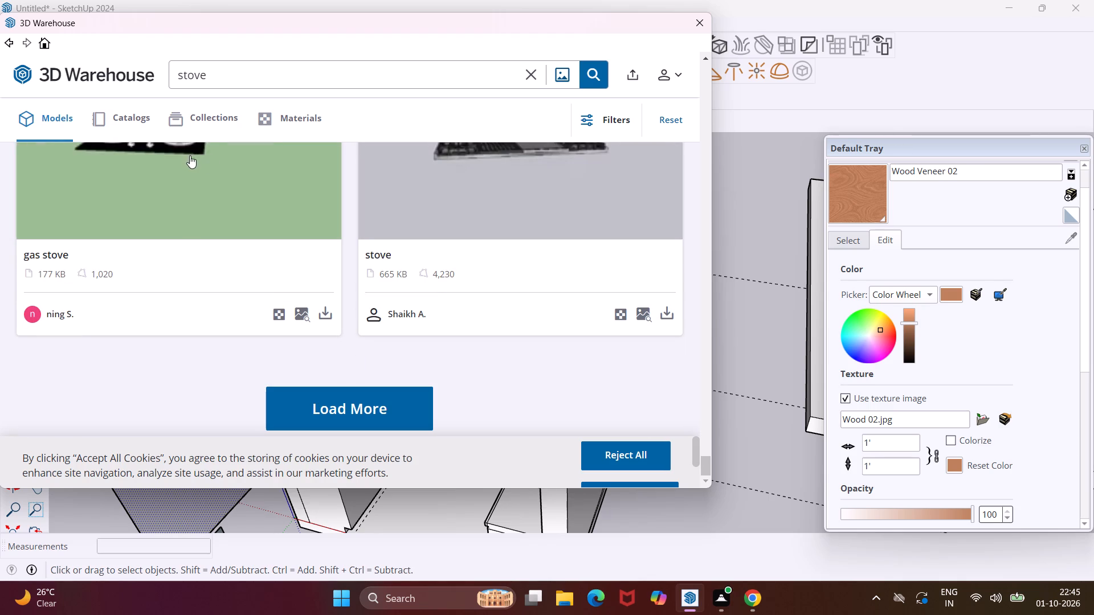
Pick the "stove cooktop" model with two burners from the search results and load it directly into the kitchen model.
scroll(190, 155, "up", 11)
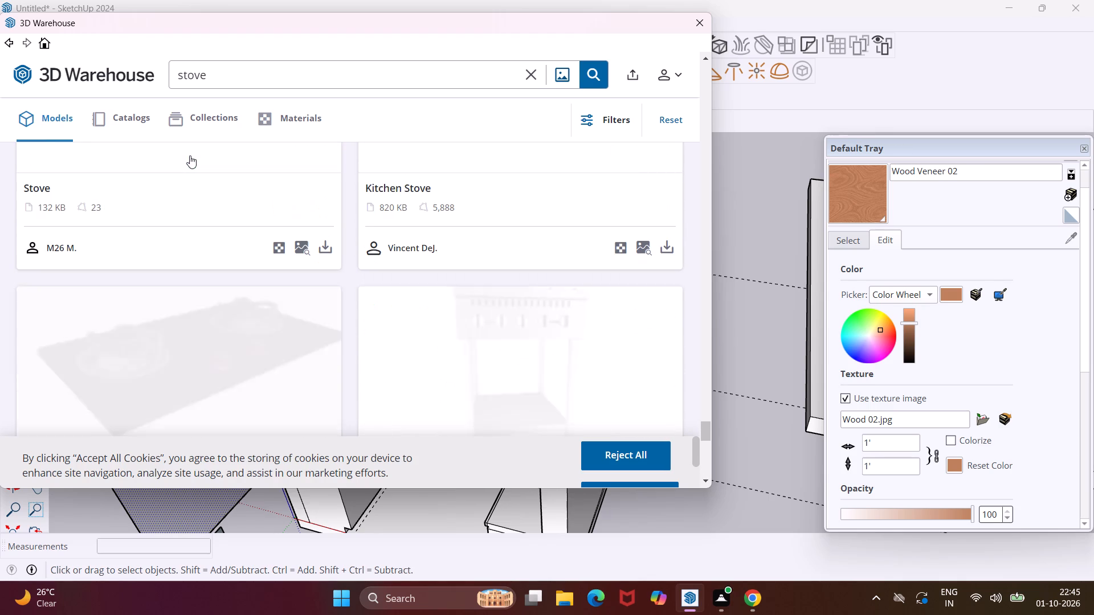
scroll(190, 155, "down", 2)
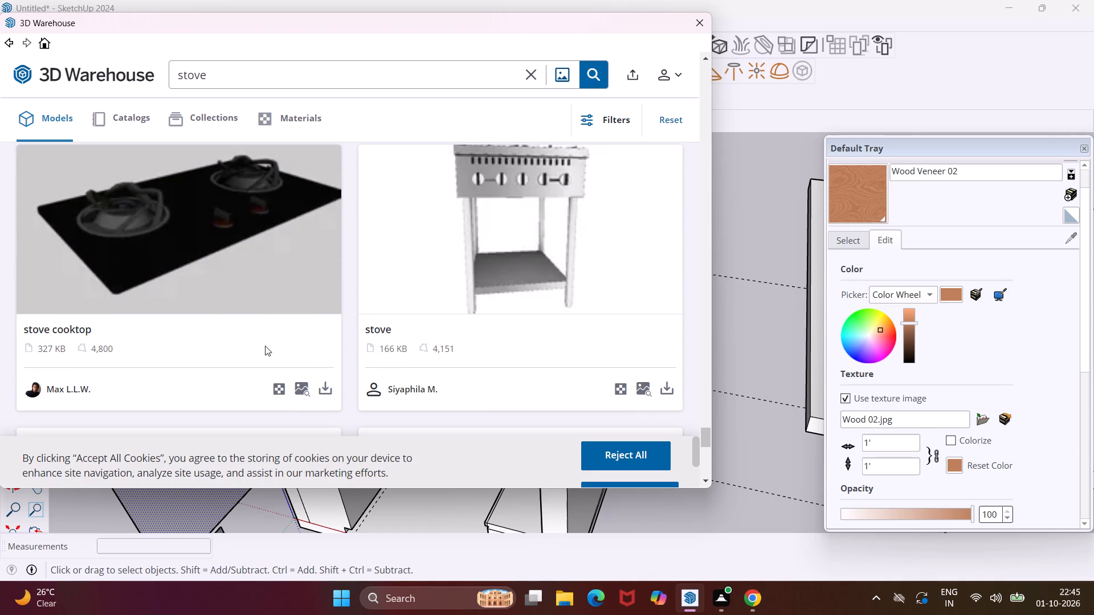
left_click(326, 386)
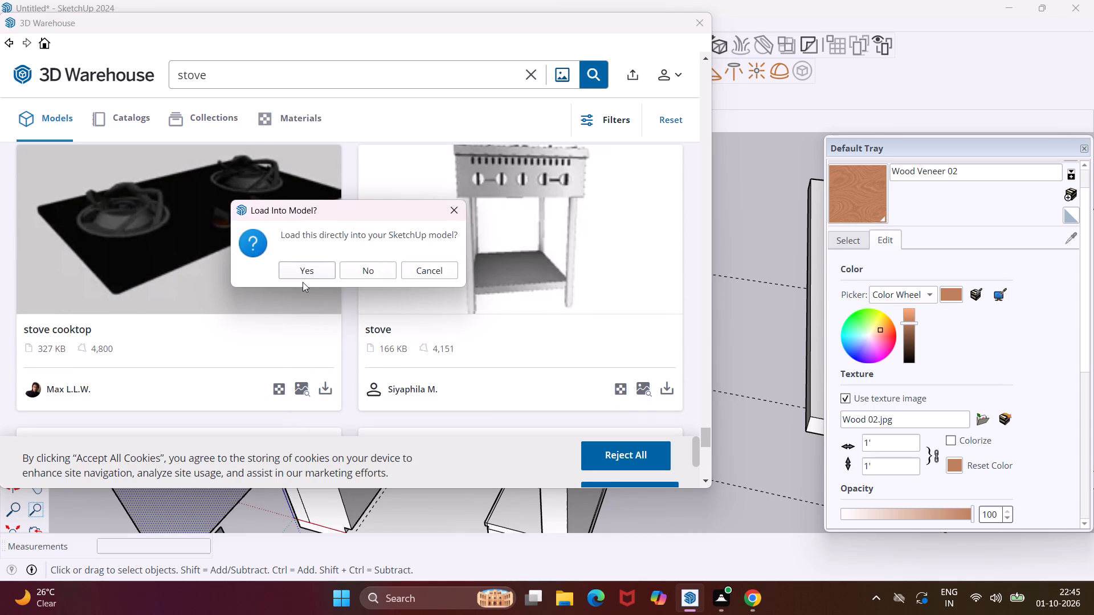
left_click(303, 277)
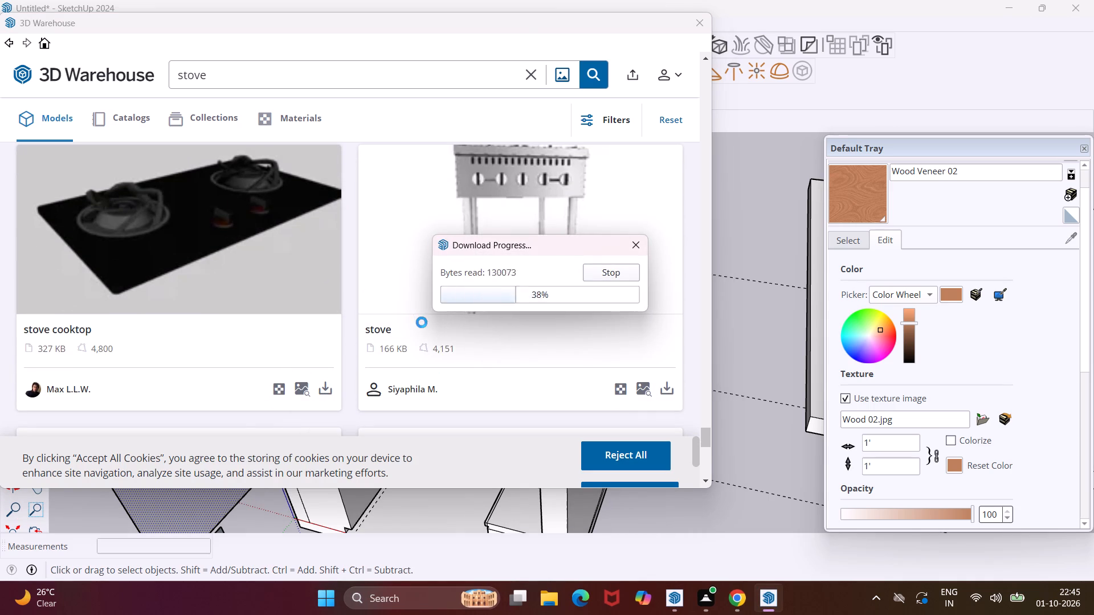
Place the cooktop on the back countertop, beside the cooking pot and above the drawer cabinet.
scroll(483, 297, "up", 4)
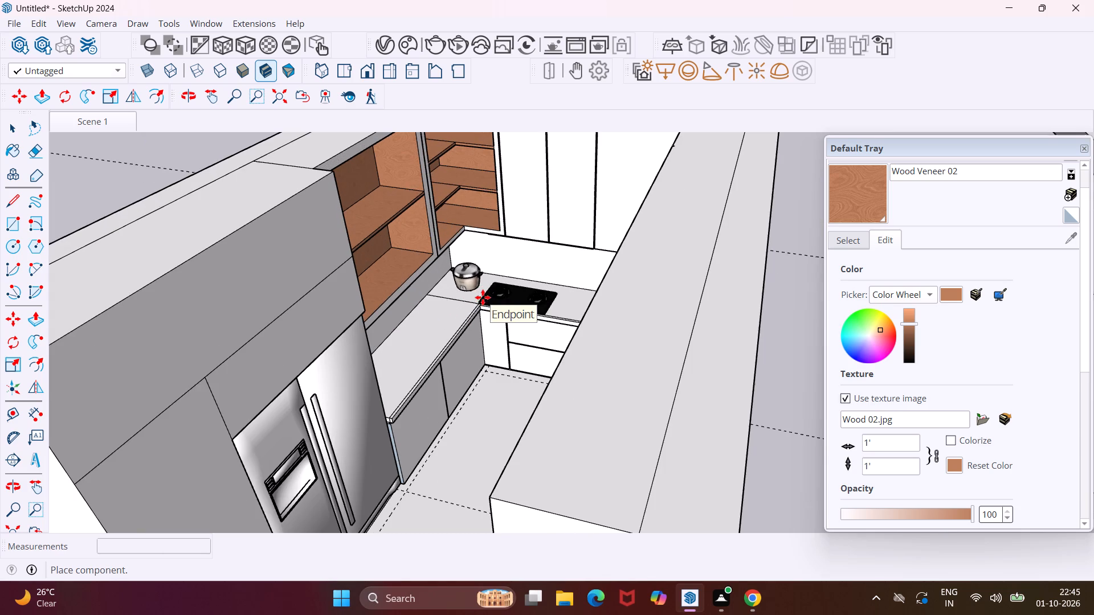
middle_click_drag(488, 296, 555, 305)
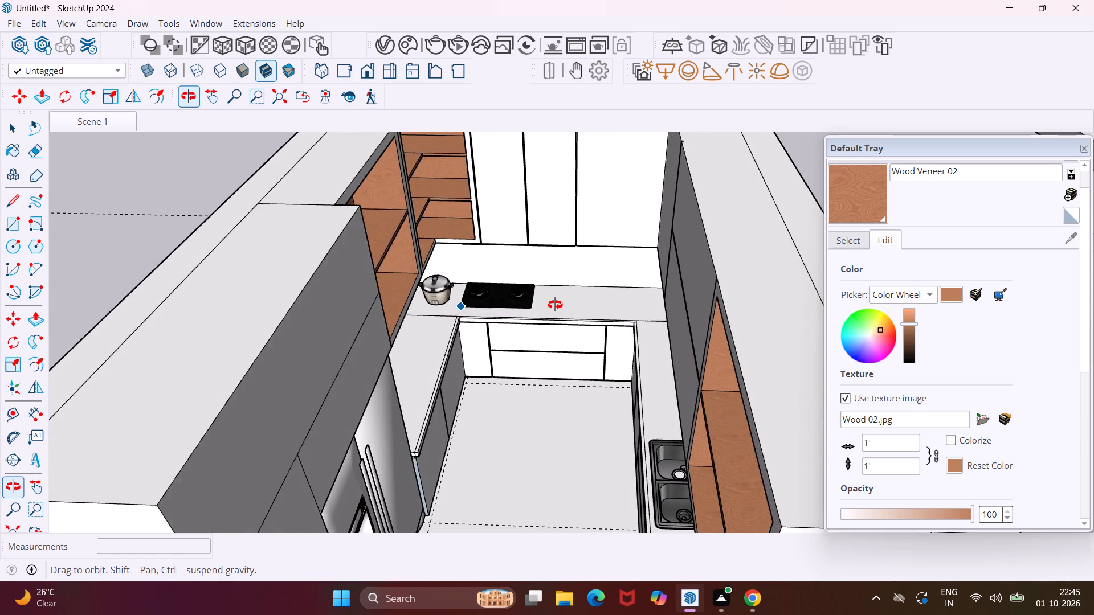
middle_click_drag(555, 305, 576, 290)
scroll(478, 320, "up", 3)
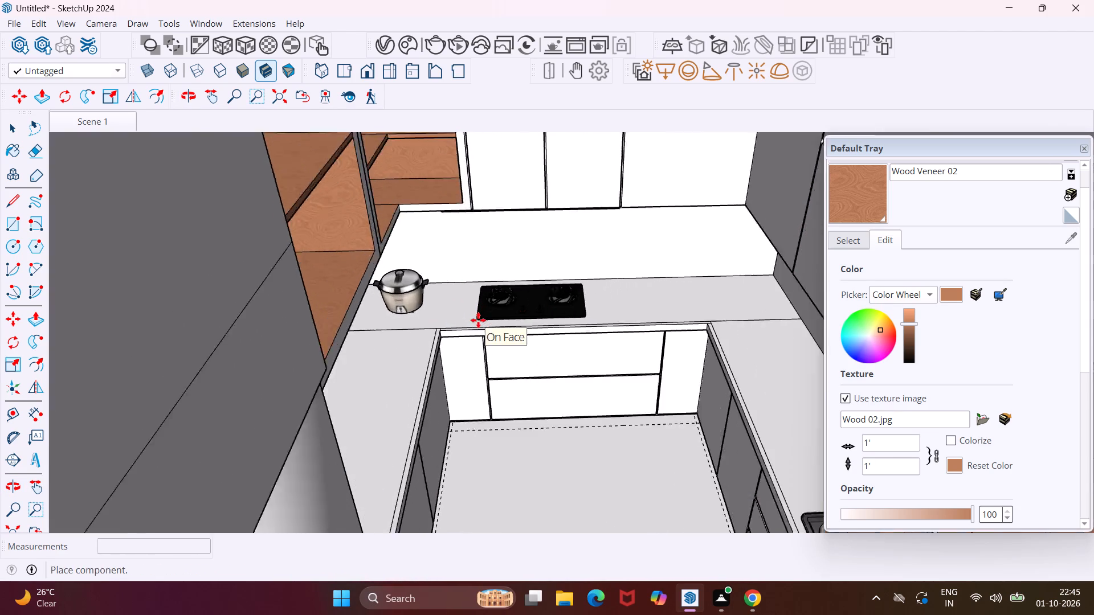
scroll(478, 320, "up", 6)
middle_click_drag(477, 321, 477, 260)
scroll(476, 259, "down", 5)
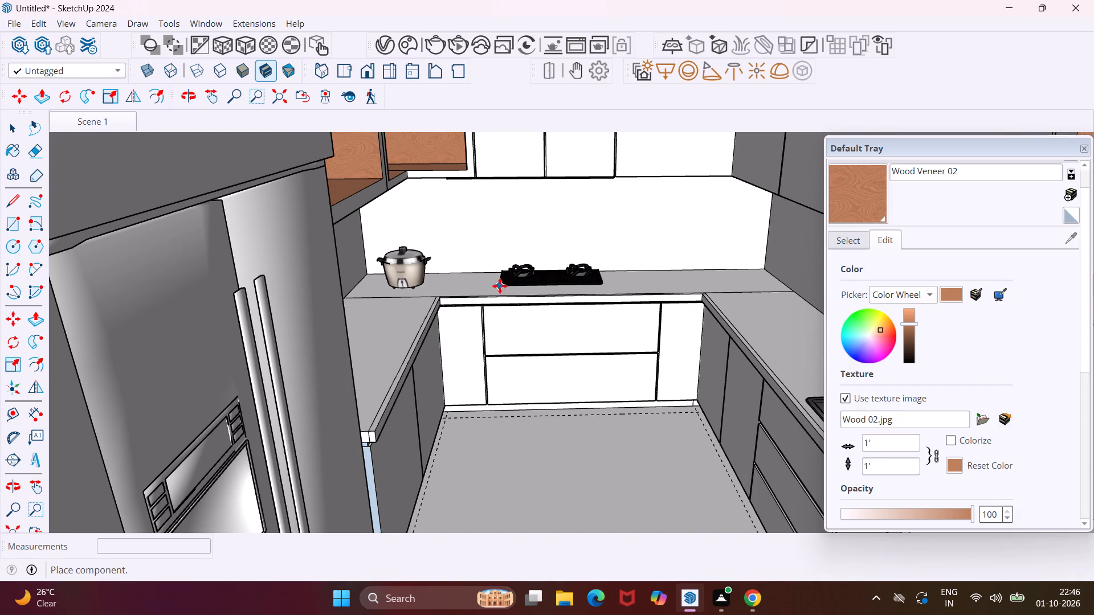
scroll(493, 291, "up", 4)
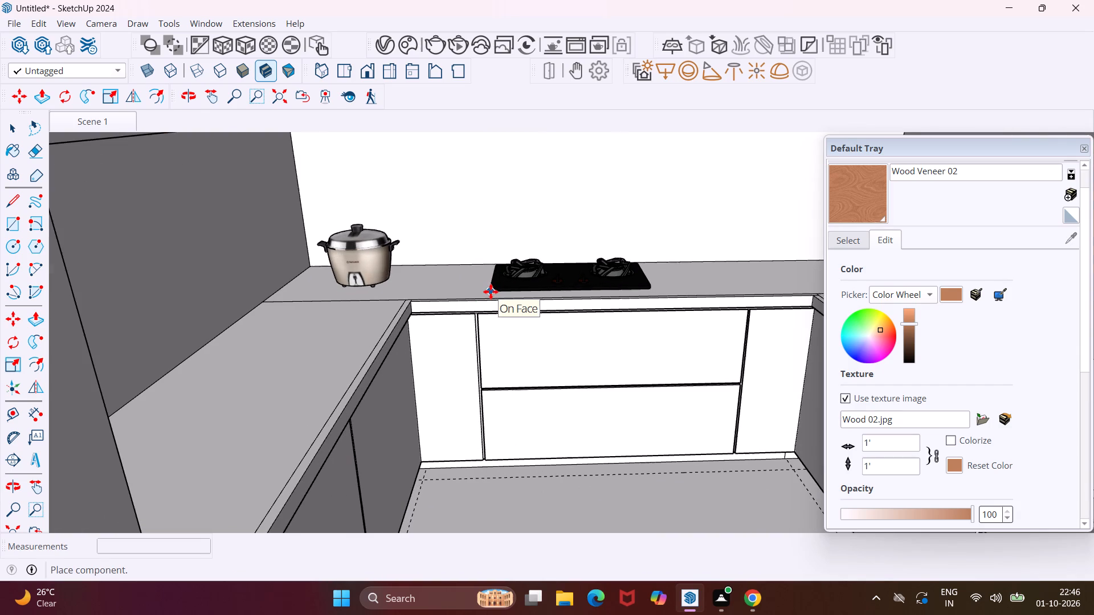
left_click(489, 292)
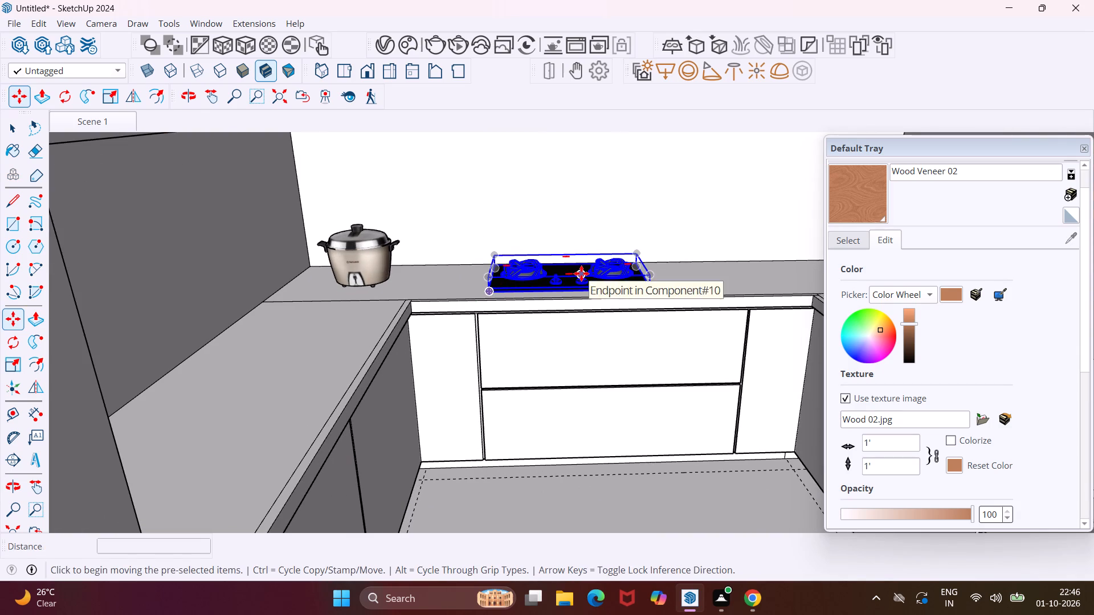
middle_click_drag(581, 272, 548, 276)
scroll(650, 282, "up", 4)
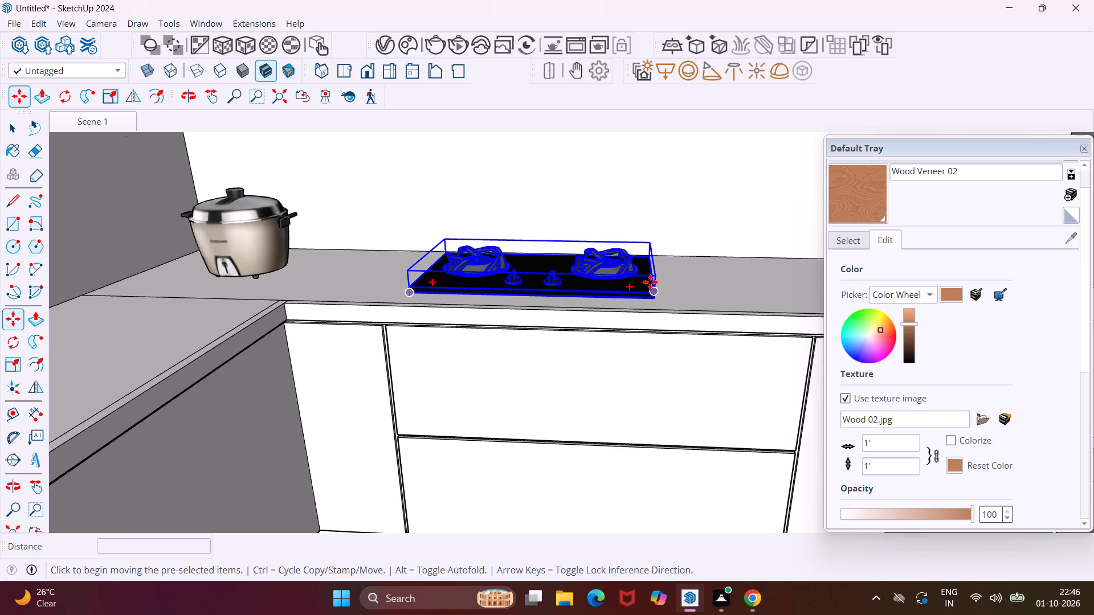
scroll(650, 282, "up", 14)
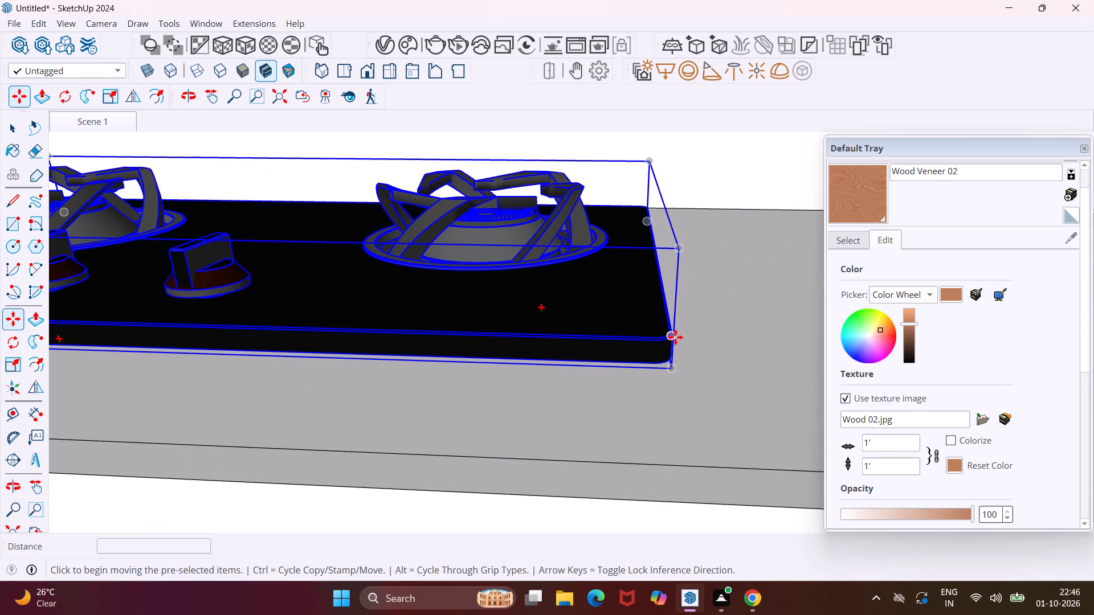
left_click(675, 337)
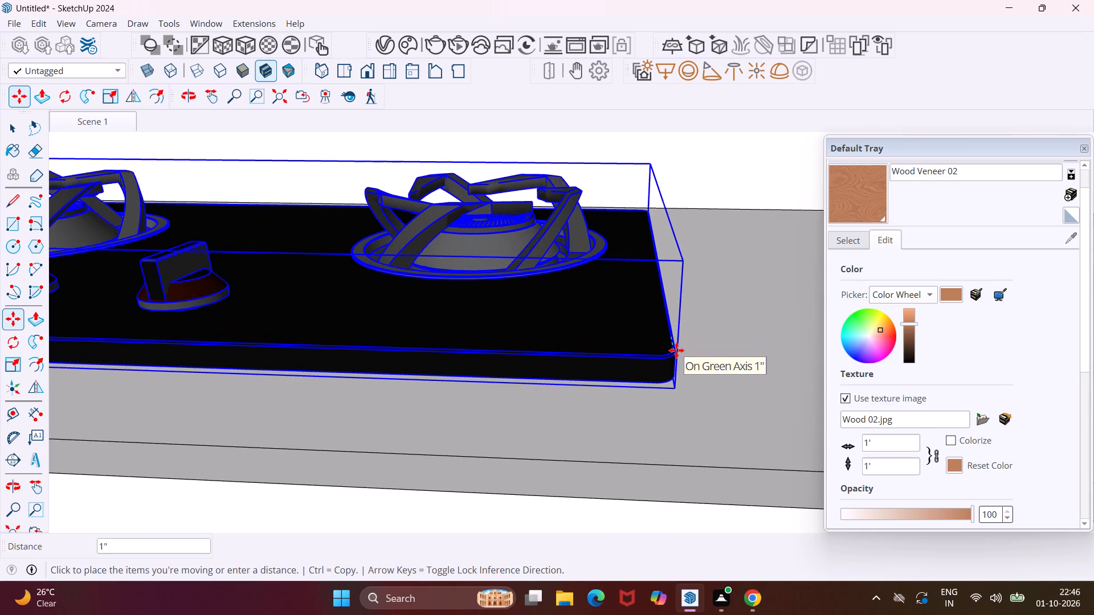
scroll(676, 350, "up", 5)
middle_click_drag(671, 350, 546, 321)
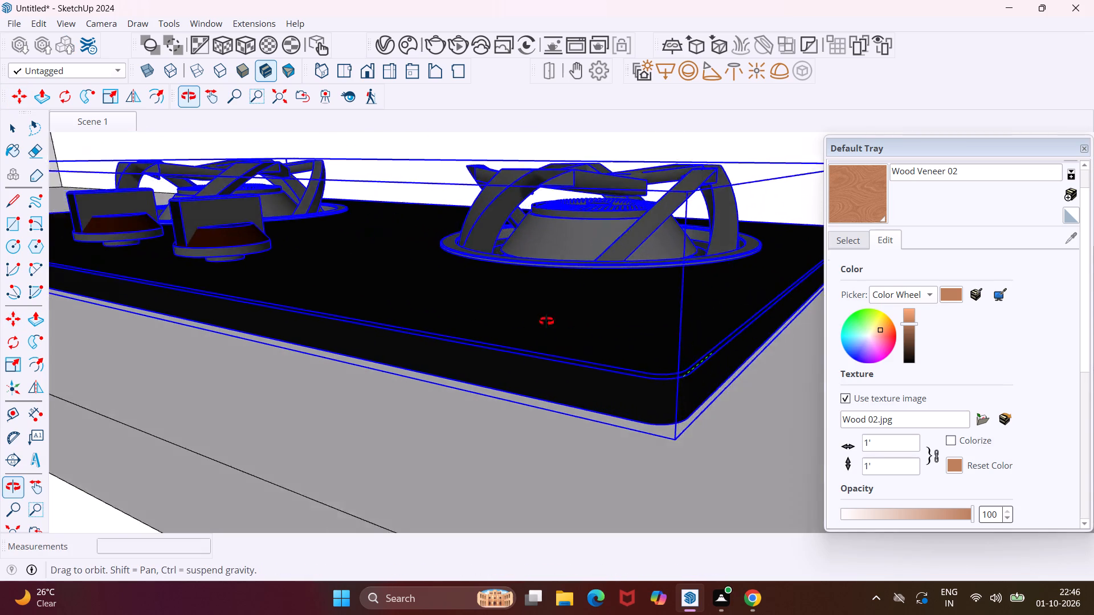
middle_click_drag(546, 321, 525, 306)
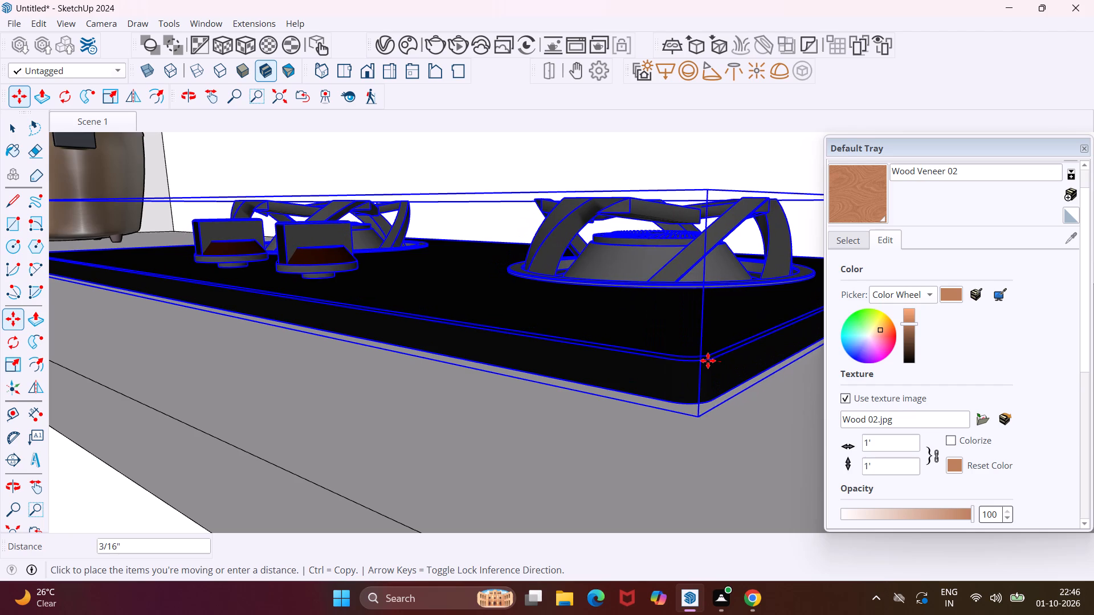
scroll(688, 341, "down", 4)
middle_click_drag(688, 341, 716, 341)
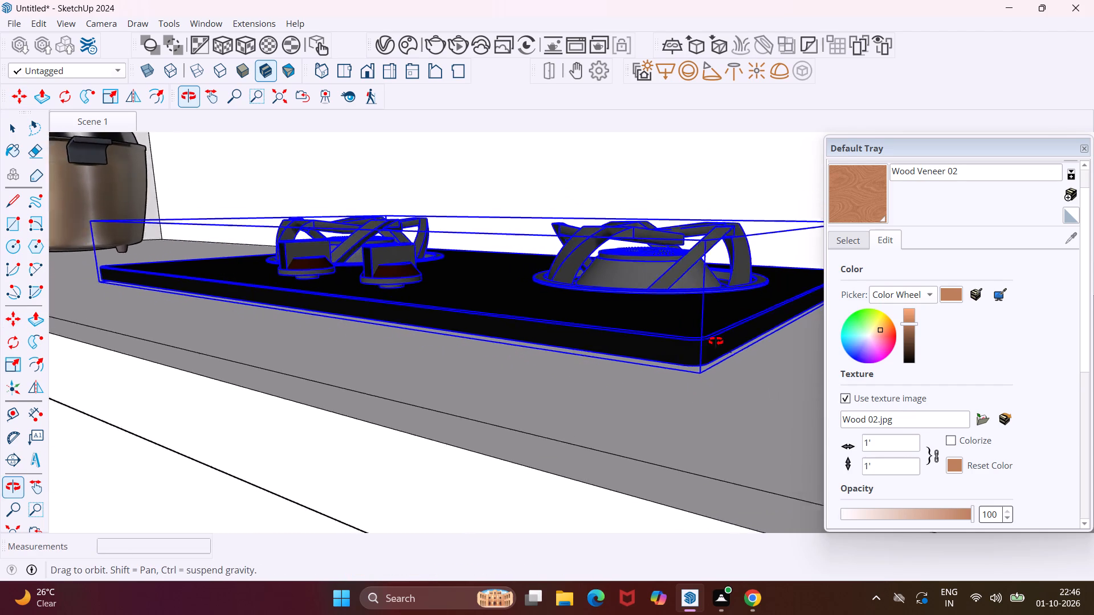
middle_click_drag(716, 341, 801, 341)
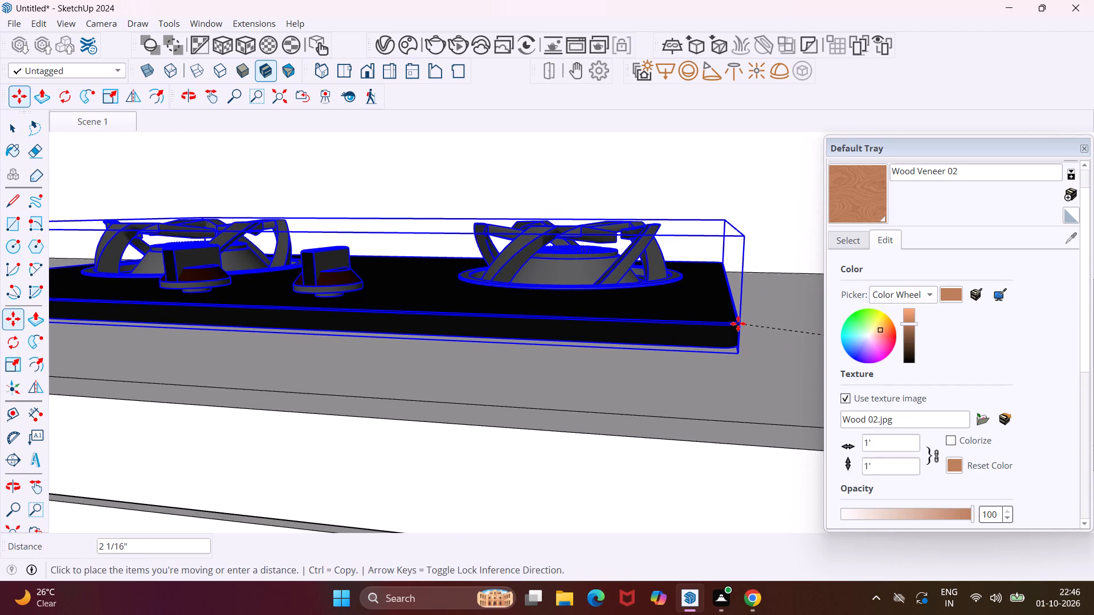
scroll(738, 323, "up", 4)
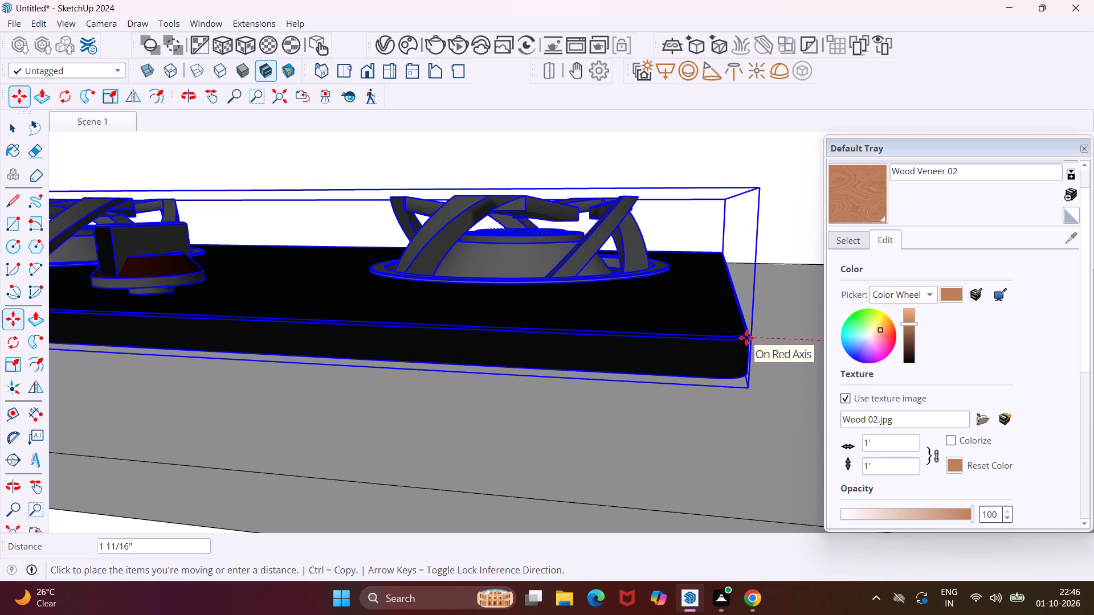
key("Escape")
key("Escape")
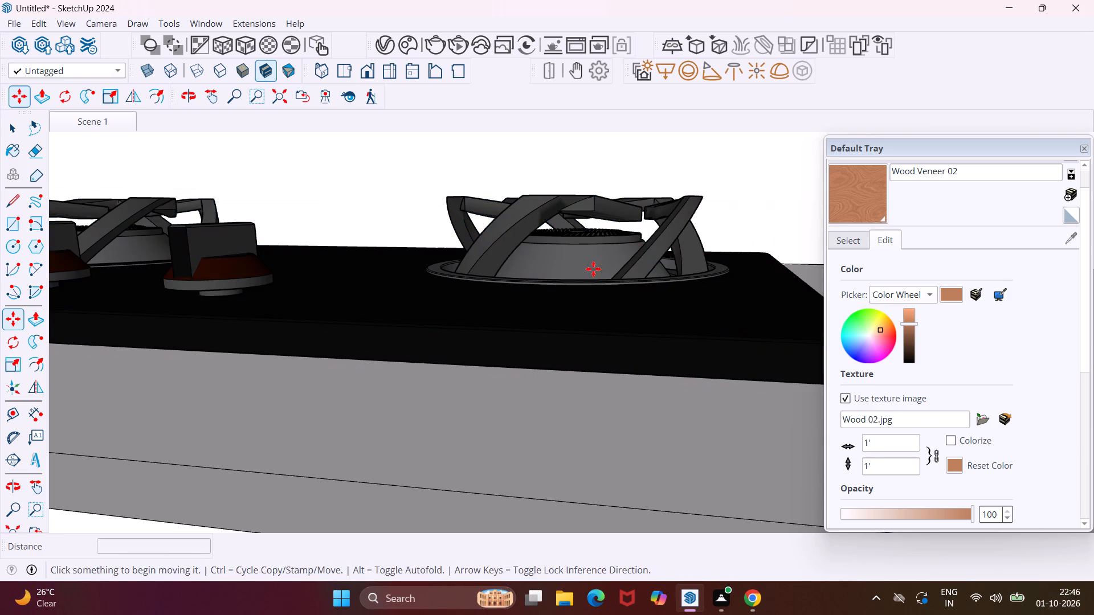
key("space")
Push/Pull the loose upright face in front of the fridge-side cabinet end to a thickness of 0.1".
scroll(592, 268, "down", 6)
middle_click_drag(559, 268, 621, 293)
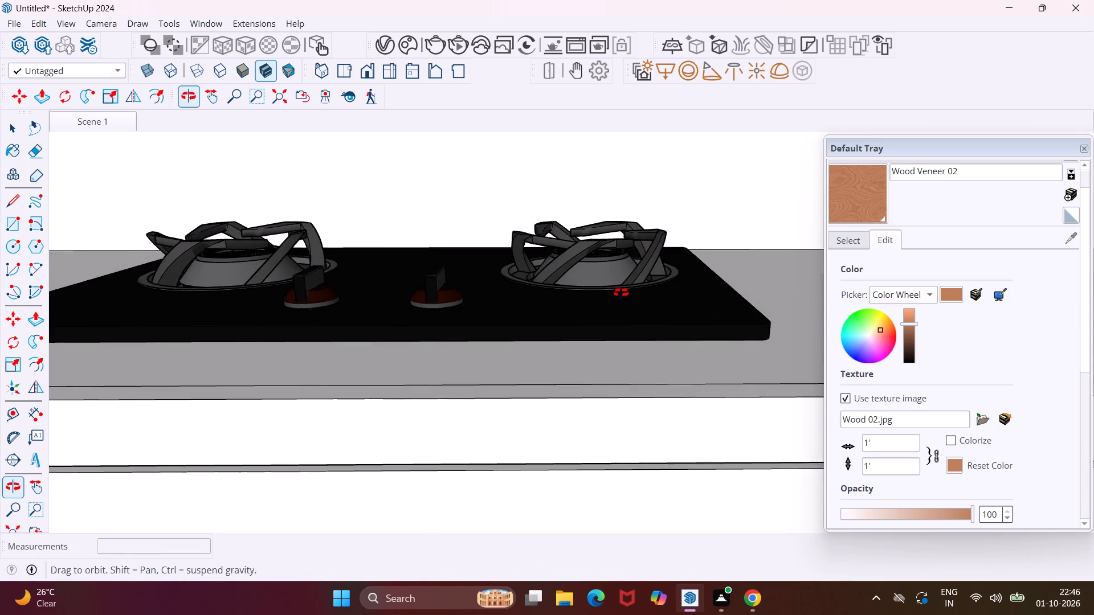
middle_click_drag(621, 293, 629, 296)
scroll(585, 267, "down", 11)
middle_click_drag(570, 260, 564, 289)
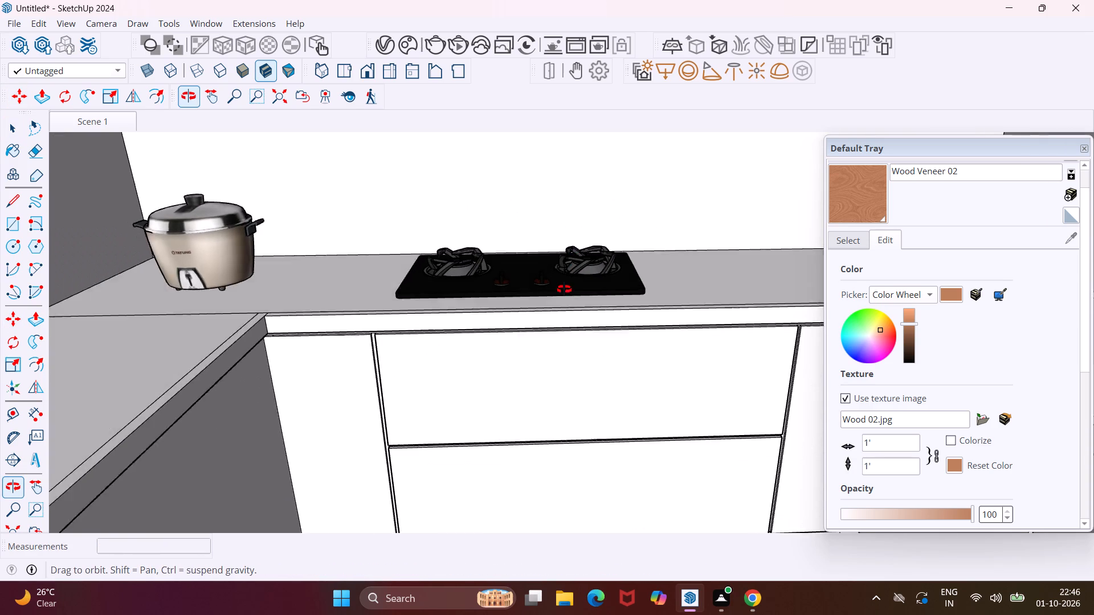
middle_click_drag(564, 289, 560, 317)
scroll(521, 284, "down", 14)
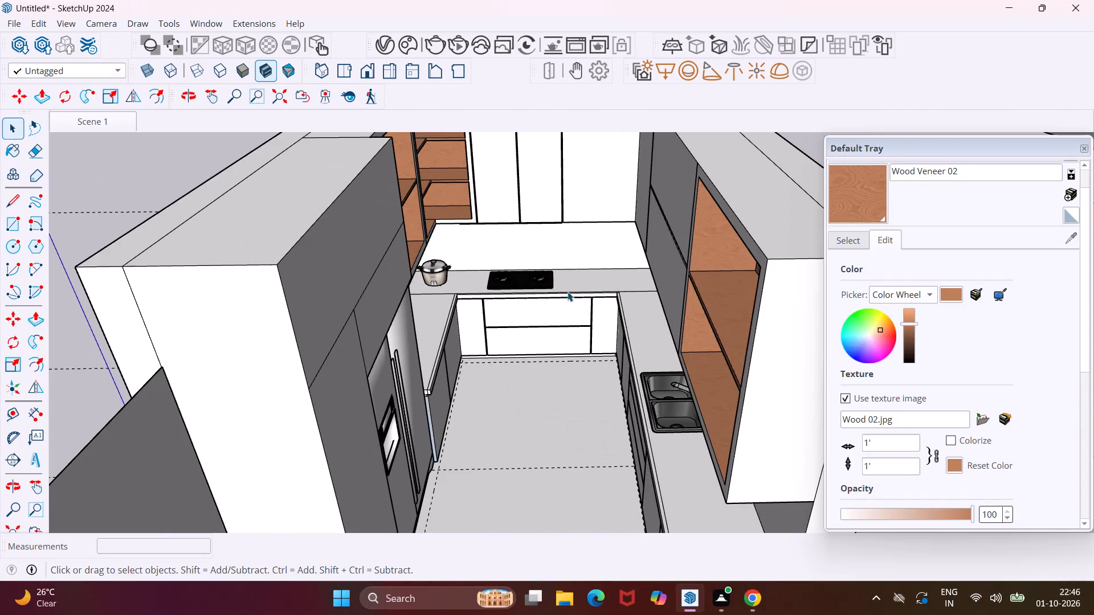
middle_click_drag(622, 314, 585, 298)
scroll(544, 290, "down", 4)
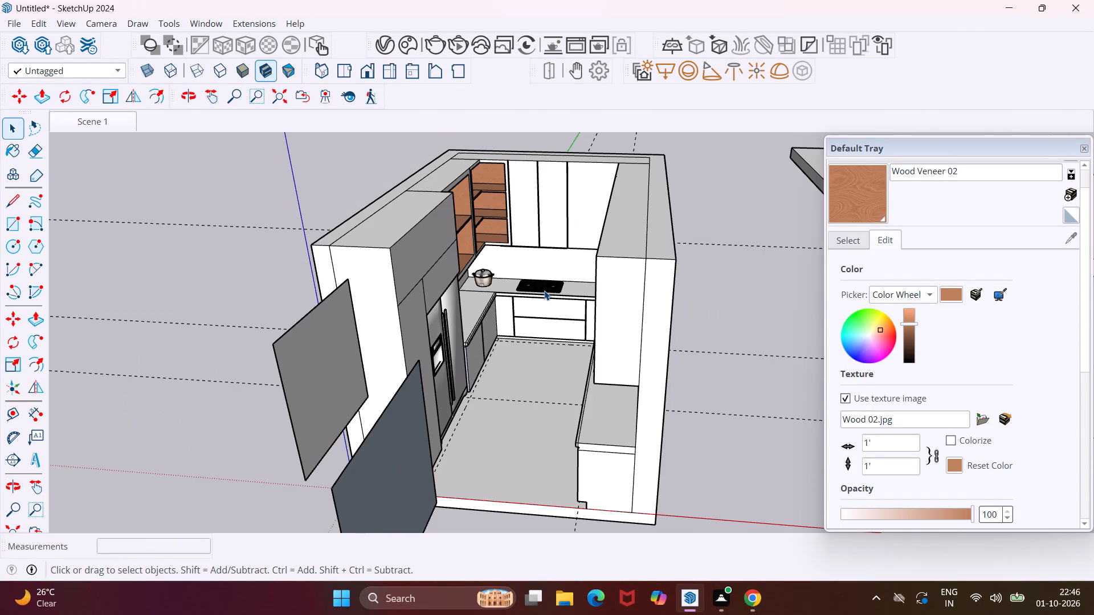
middle_click_drag(544, 290, 582, 276)
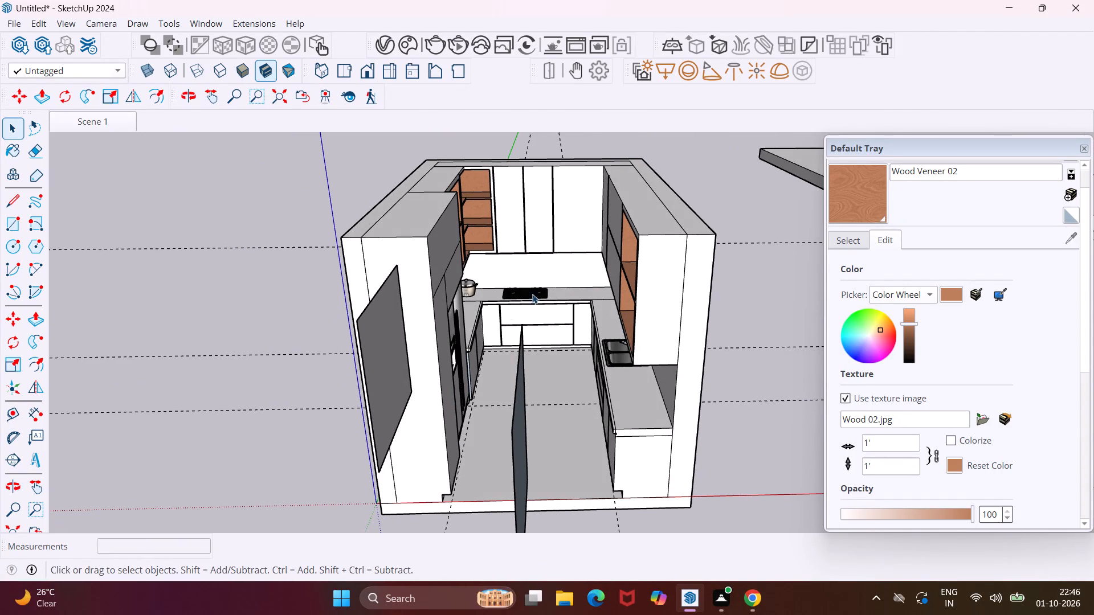
left_click(383, 340)
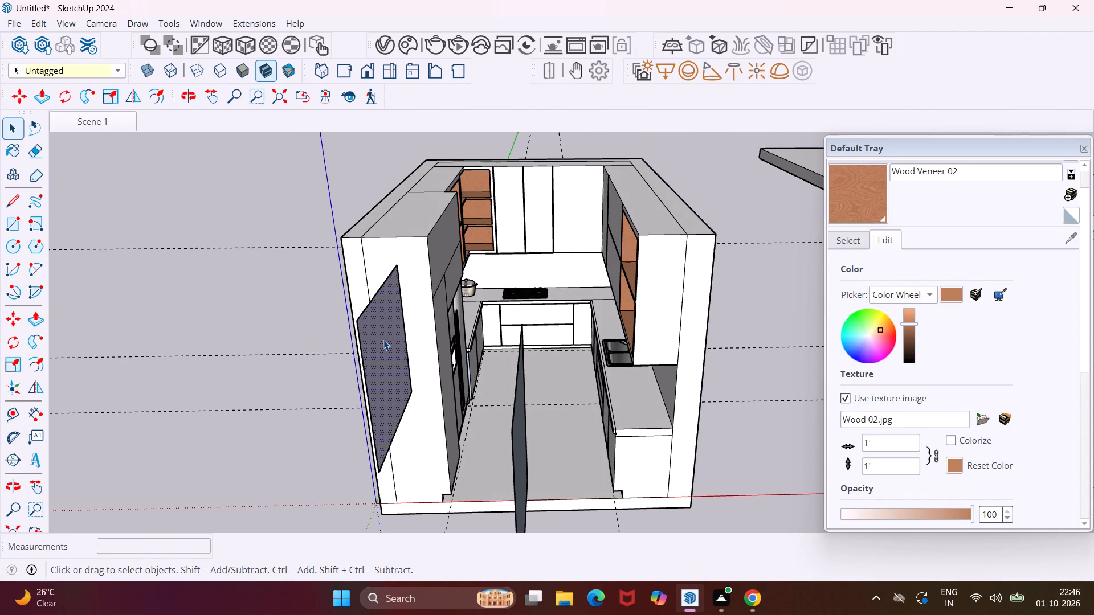
key("p")
left_click(383, 340)
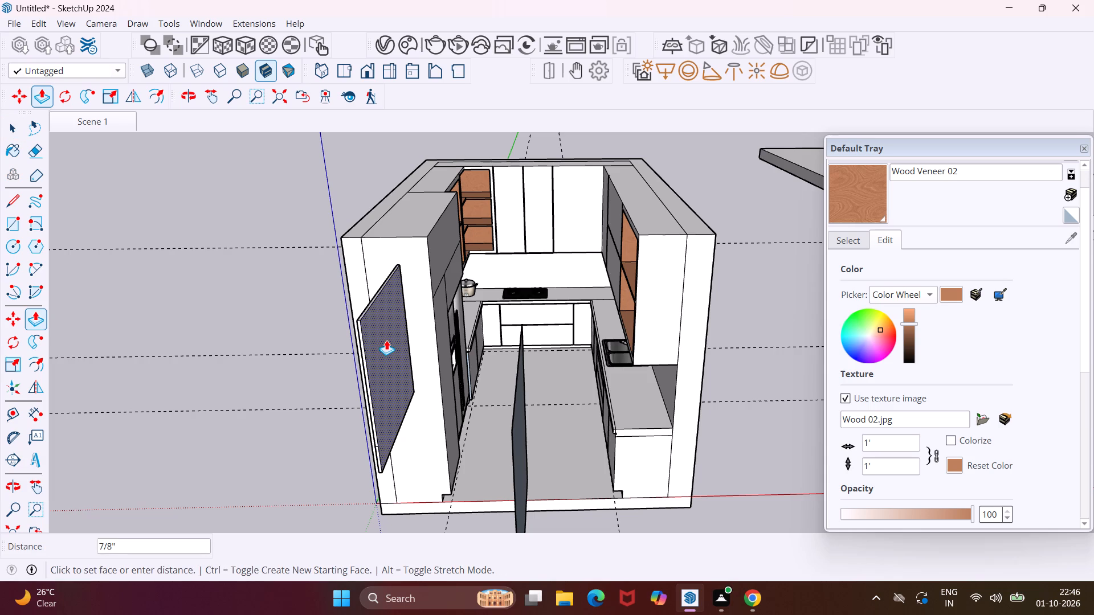
middle_click_drag(386, 340, 424, 339)
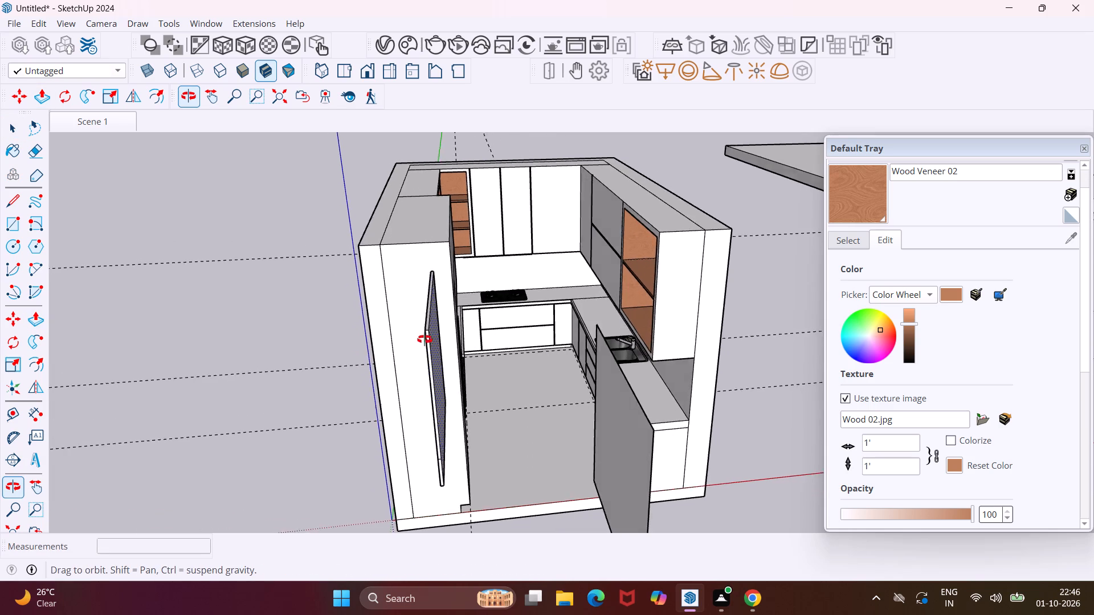
middle_click_drag(424, 339, 426, 339)
scroll(448, 338, "up", 5)
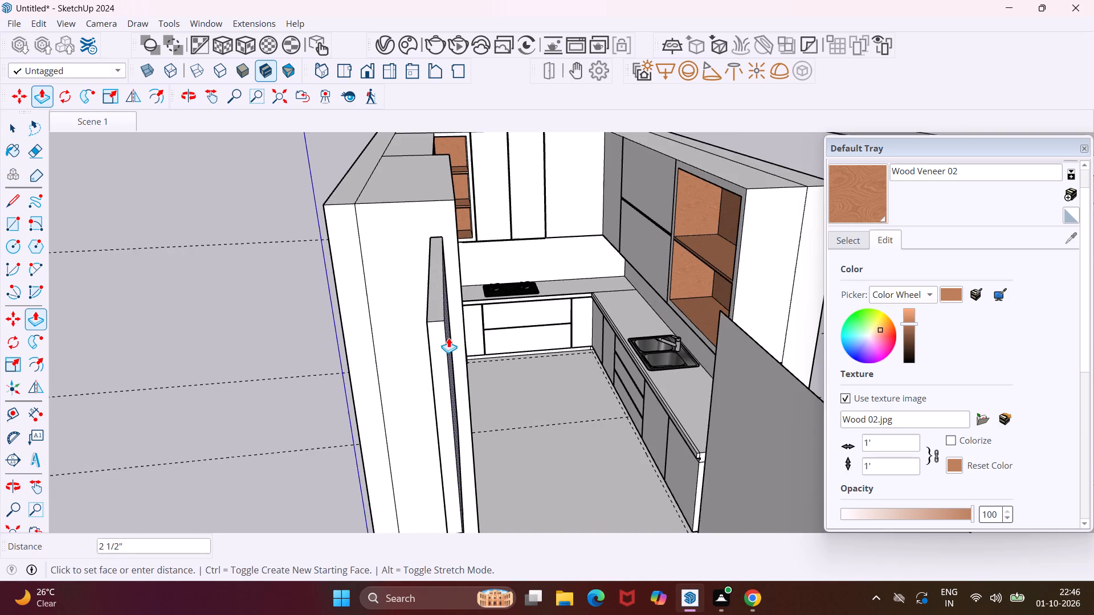
scroll(448, 338, "up", 3)
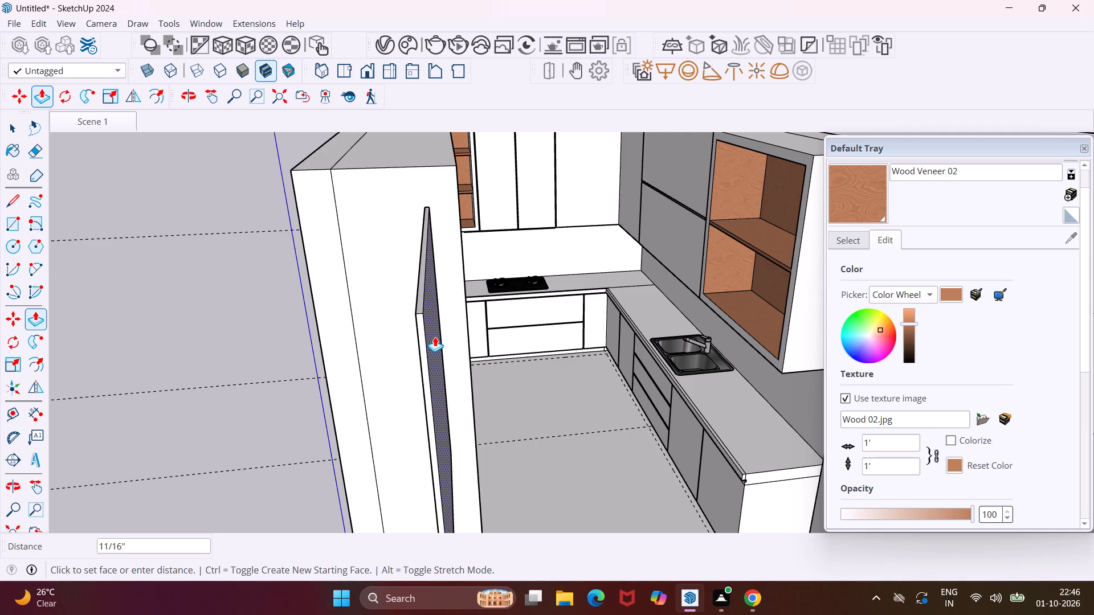
type(".1")
key("shift+quotedbl")
key("Return")
Push/Pull the larger loose upright face standing in front of the kitchen opening to a thickness of 0.1".
scroll(435, 337, "up", 4)
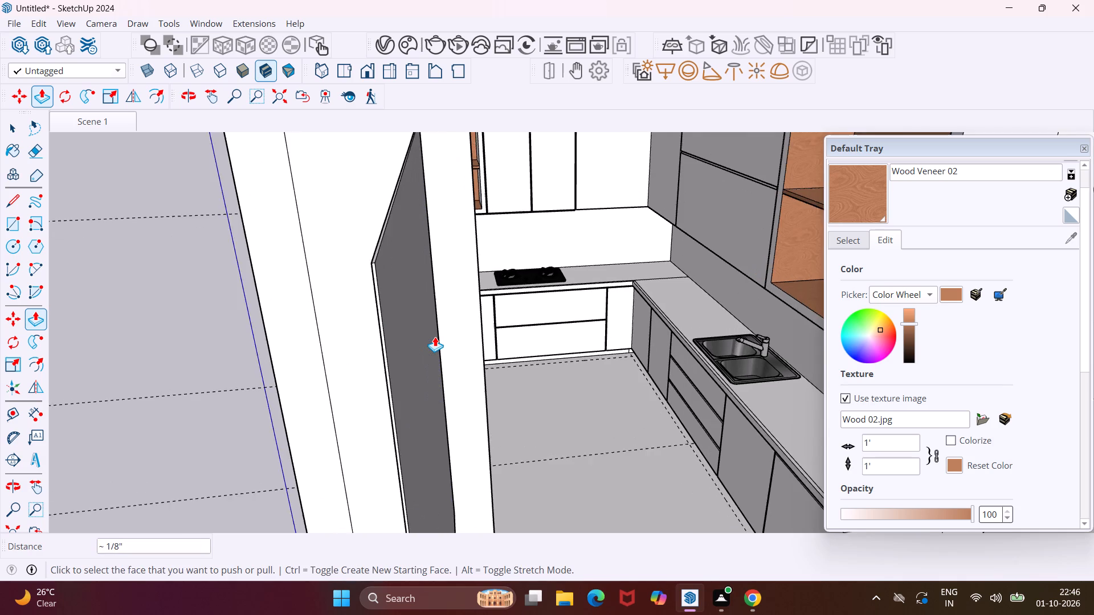
scroll(435, 337, "up", 2)
scroll(387, 299, "down", 12)
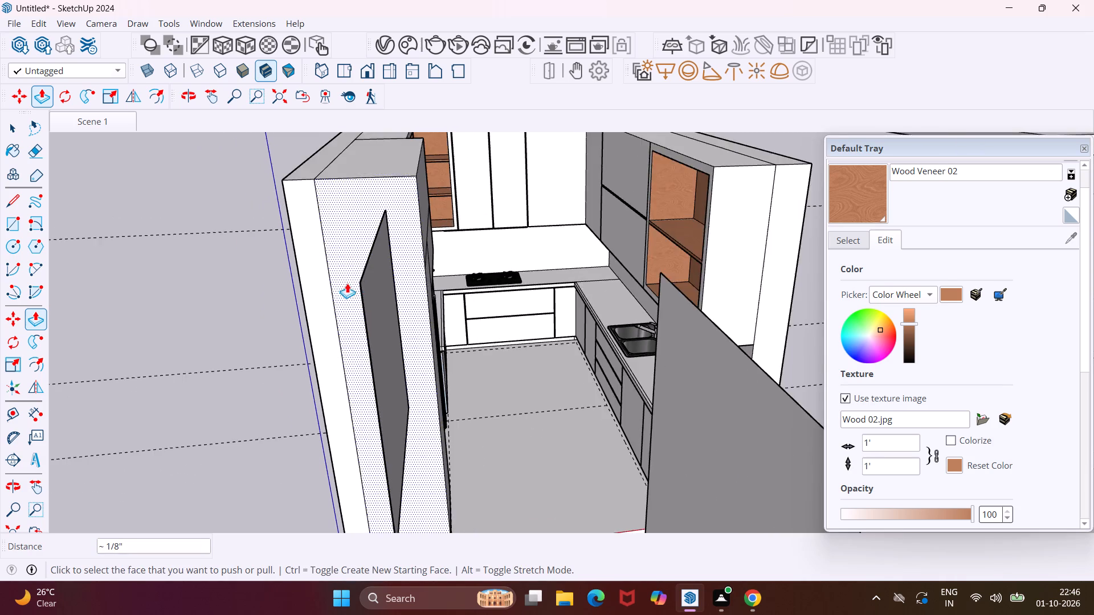
scroll(346, 283, "down", 5)
scroll(517, 397, "up", 3)
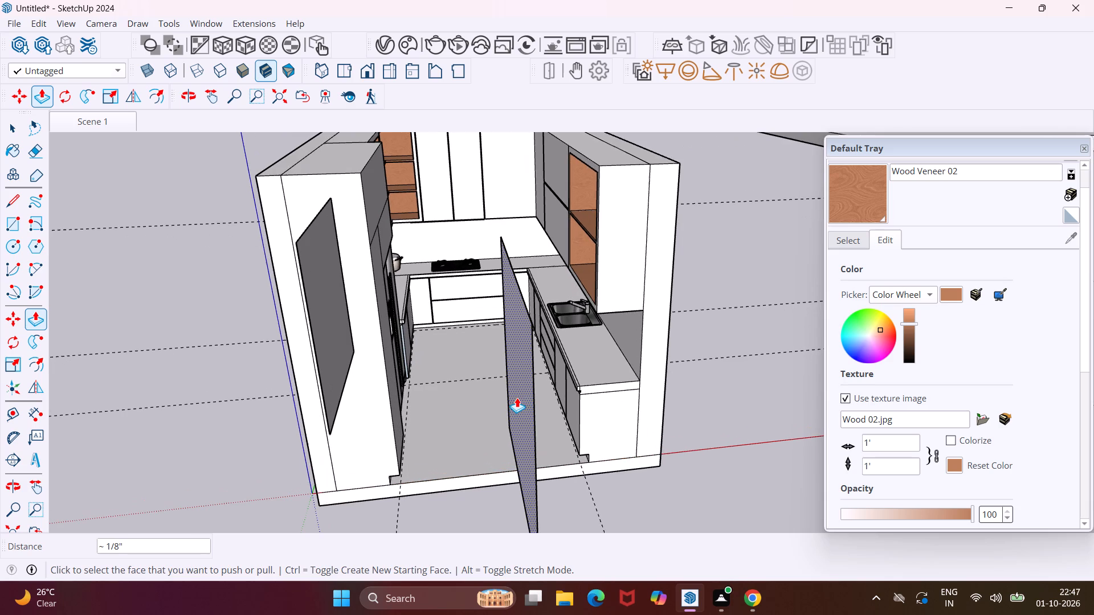
left_click(517, 397)
type(".1\"")
key("Return")
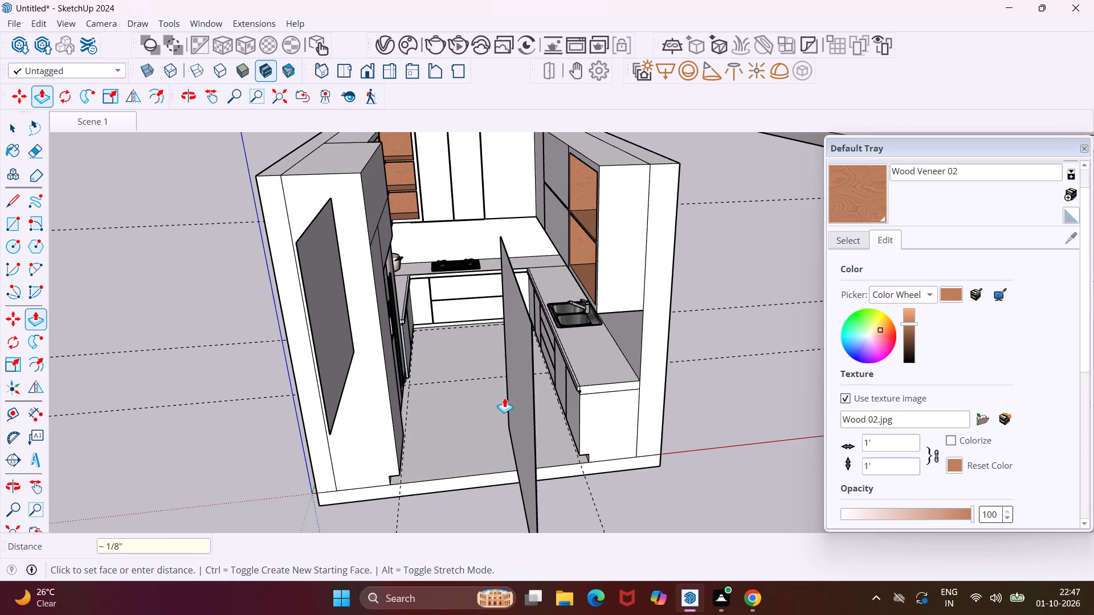
key("Escape")
key("space")
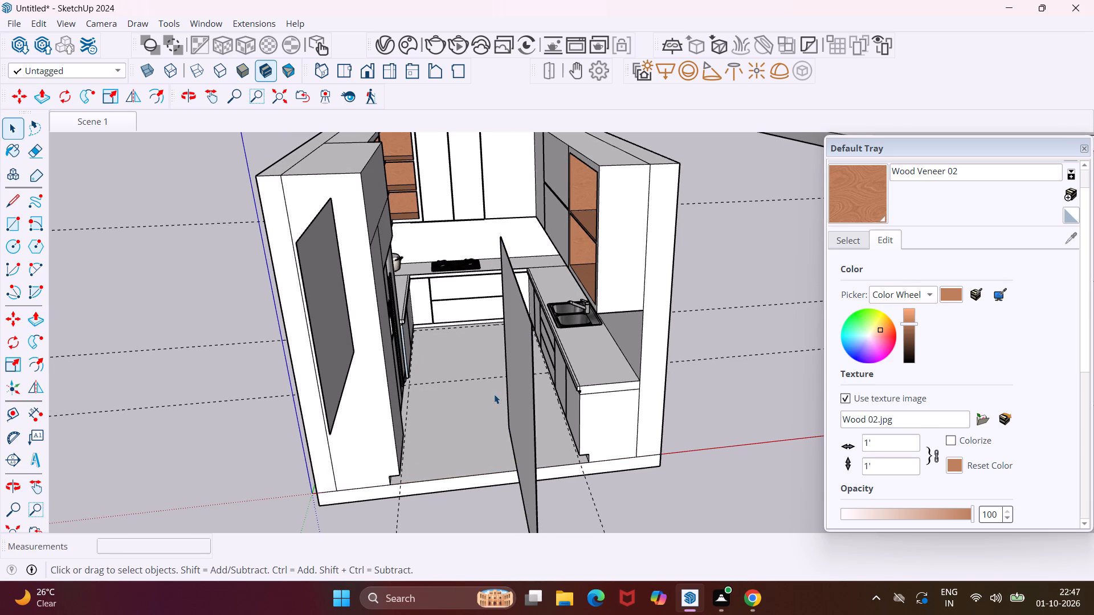
Create a new Generic material in the V-Ray Asset Editor.
middle_click_drag(300, 318, 372, 335)
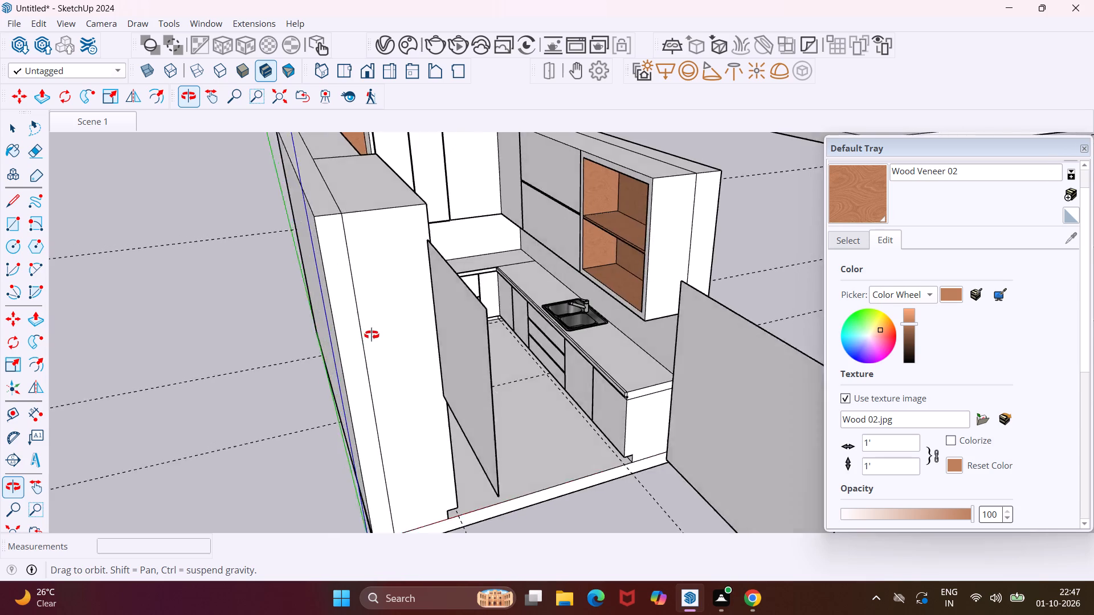
middle_click_drag(372, 335, 409, 339)
scroll(383, 337, "up", 1)
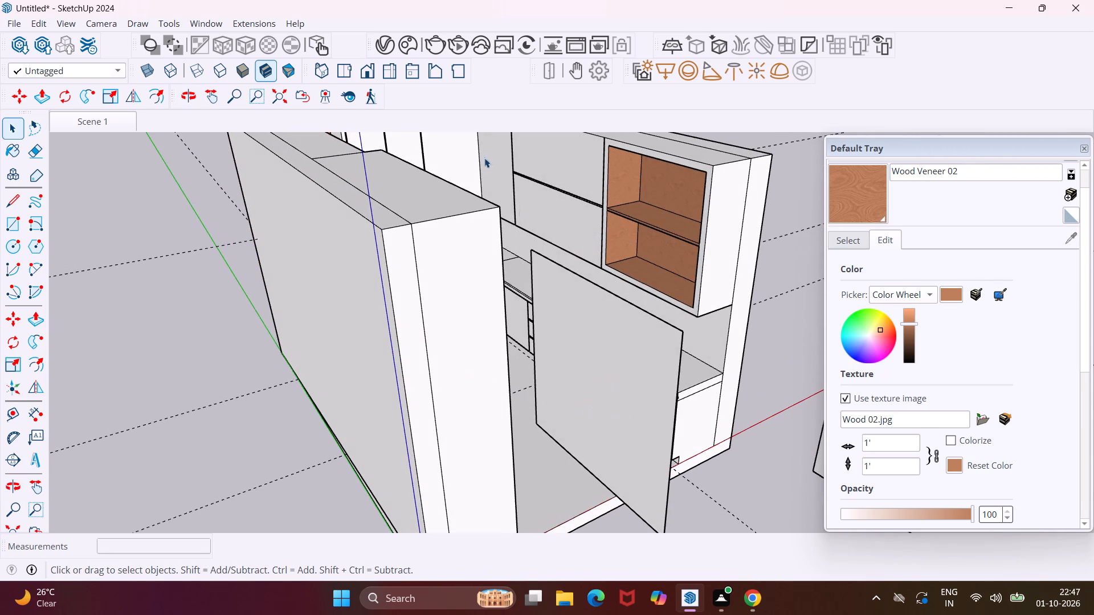
left_click(393, 42)
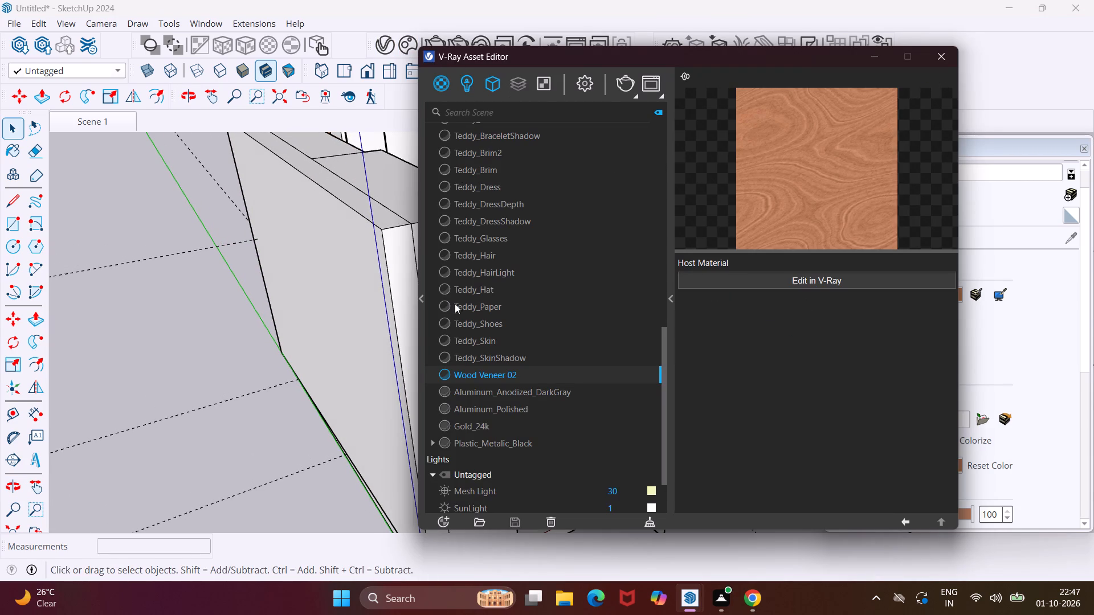
left_click(442, 525)
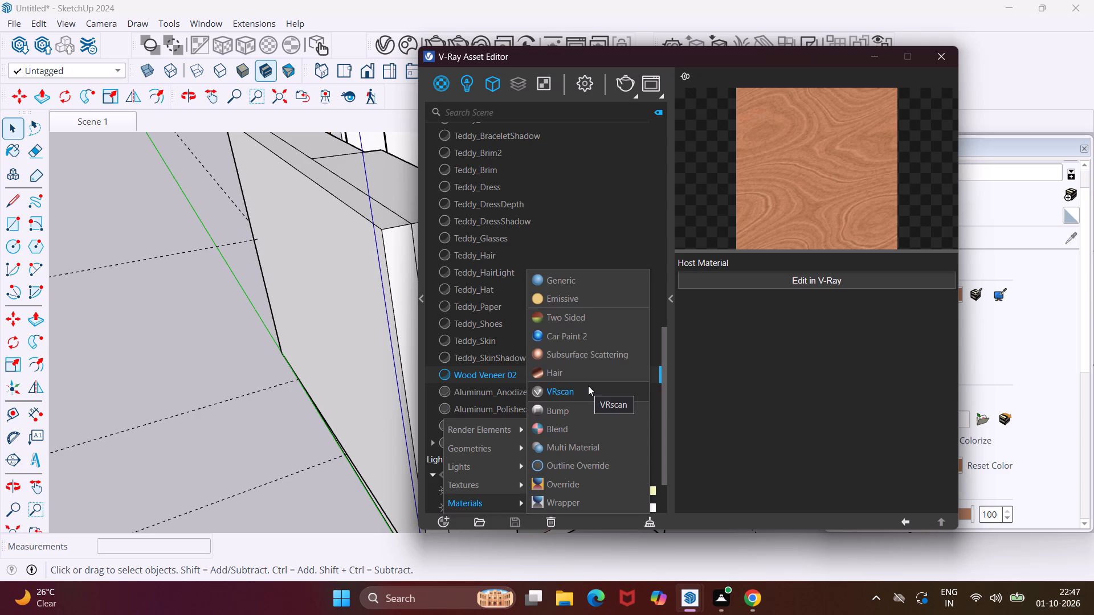
left_click(591, 285)
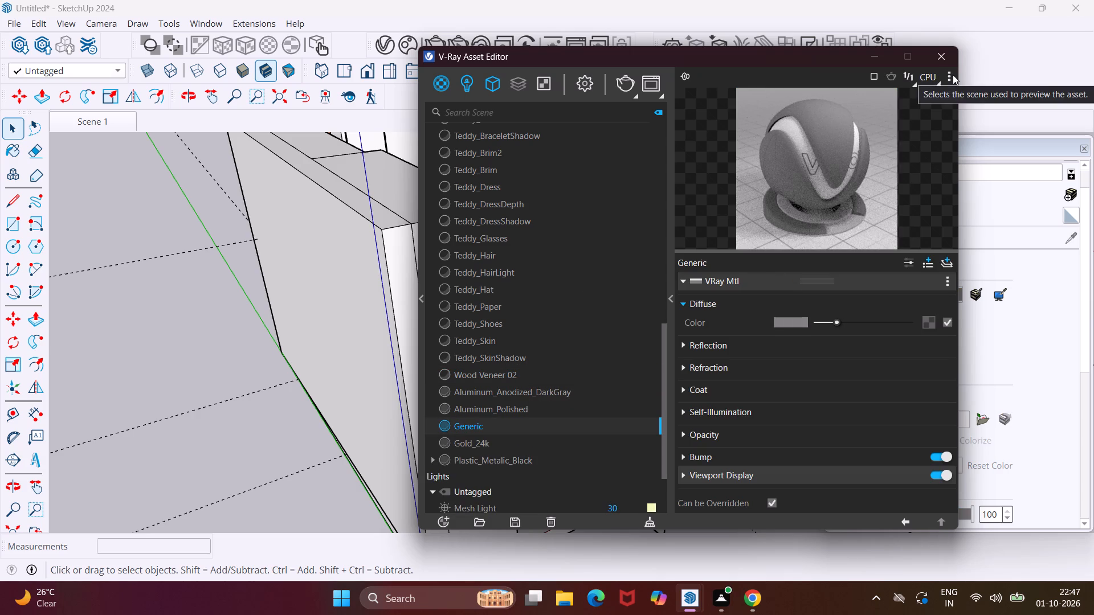
left_click(952, 74)
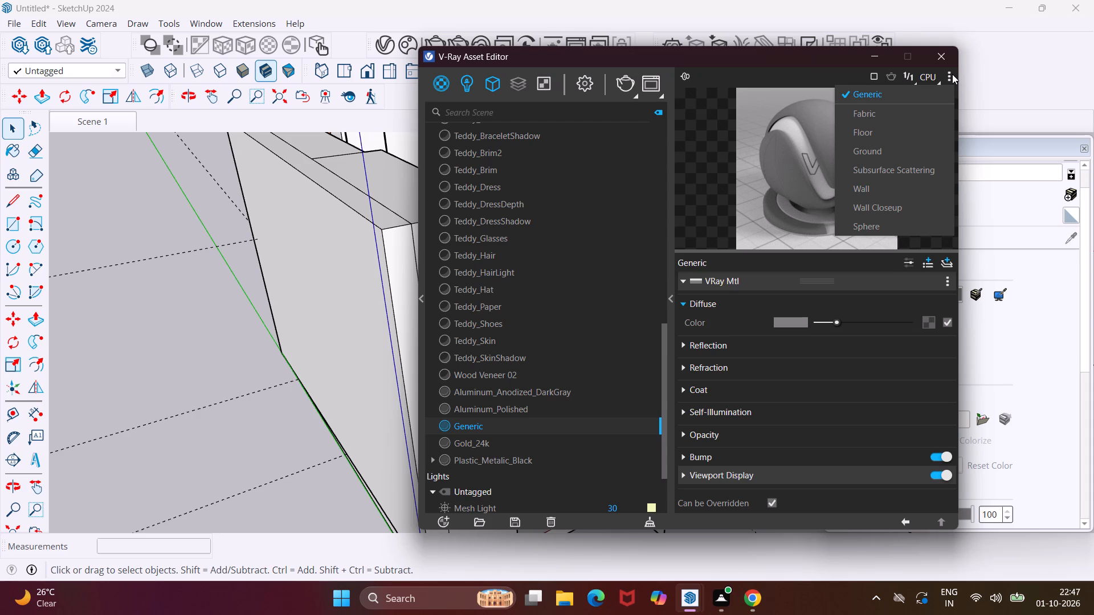
left_click(938, 60)
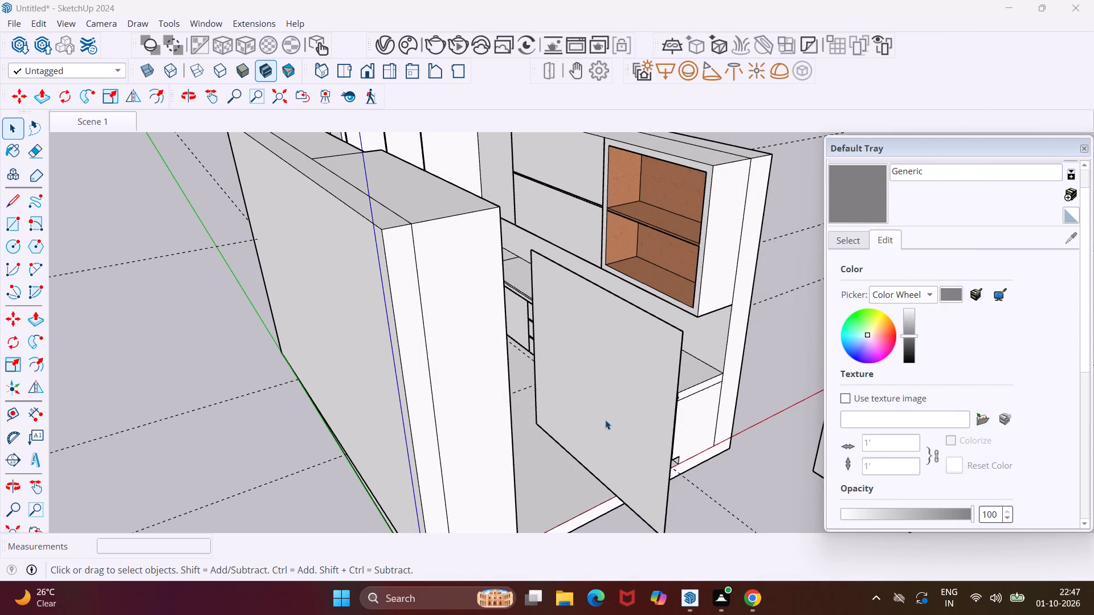
Paint both sides of the loose panel in front of the fridge-side cabinet end with Translucent Glass Gray from Glass and Mirrors.
middle_click_drag(605, 420, 488, 420)
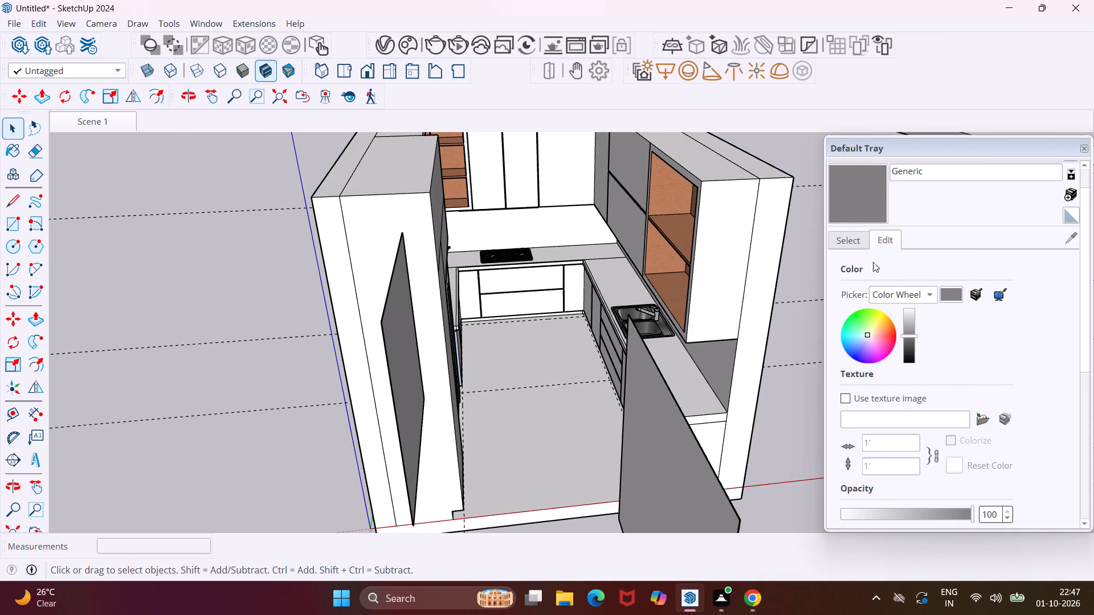
left_click(850, 240)
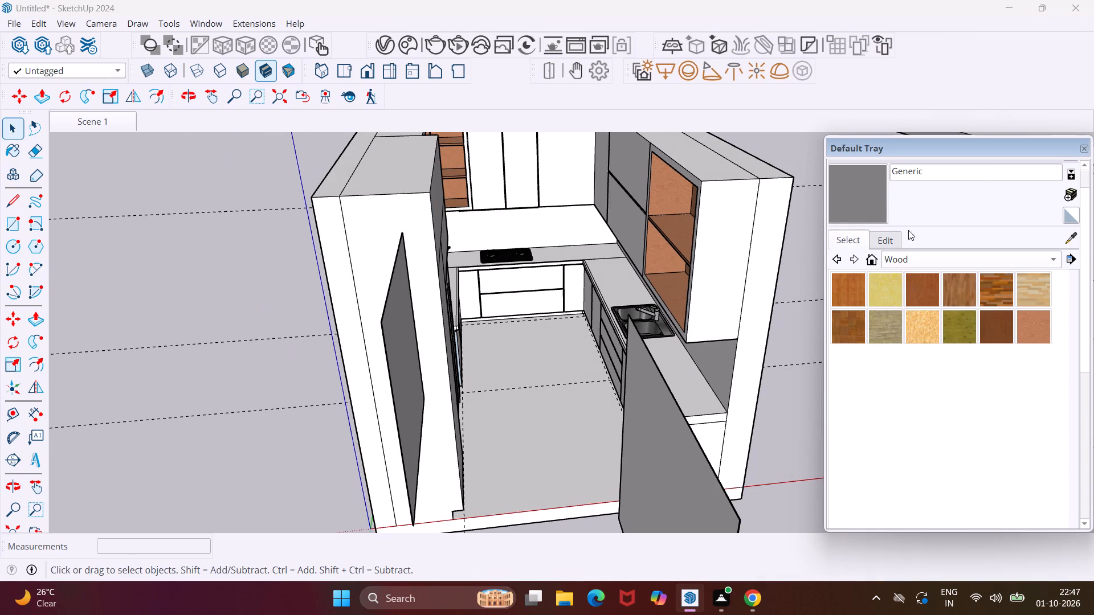
scroll(904, 238, "up", 3)
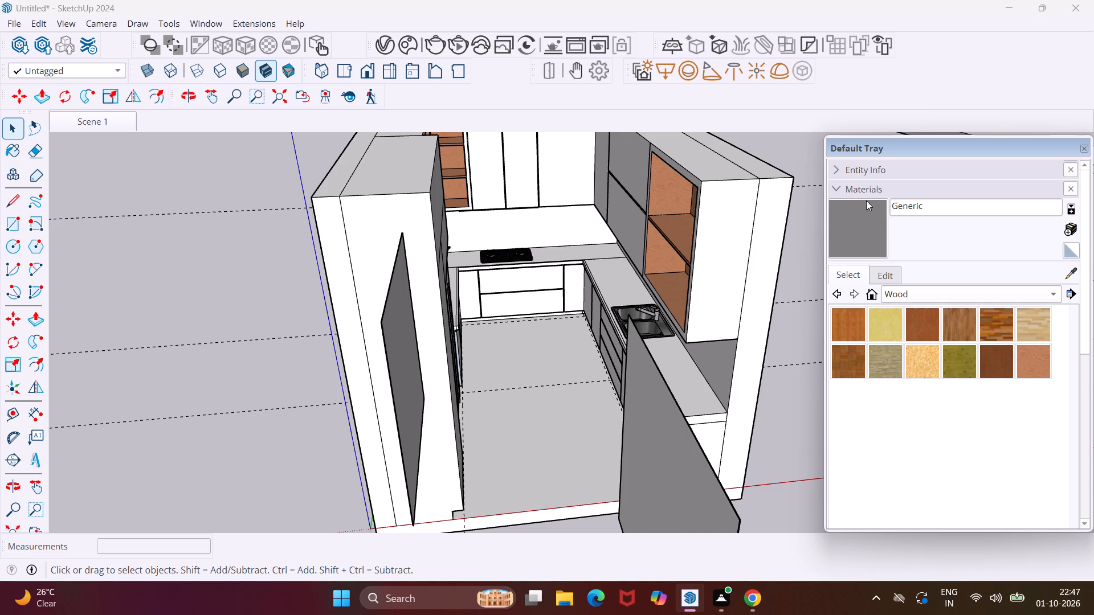
left_click(839, 276)
left_click(840, 278)
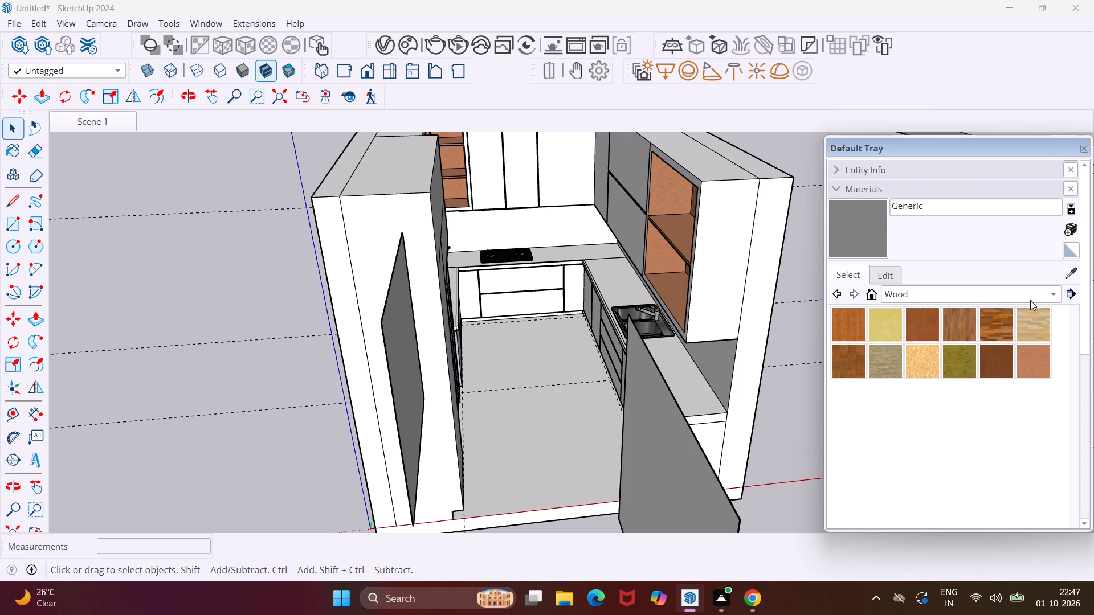
left_click(1032, 298)
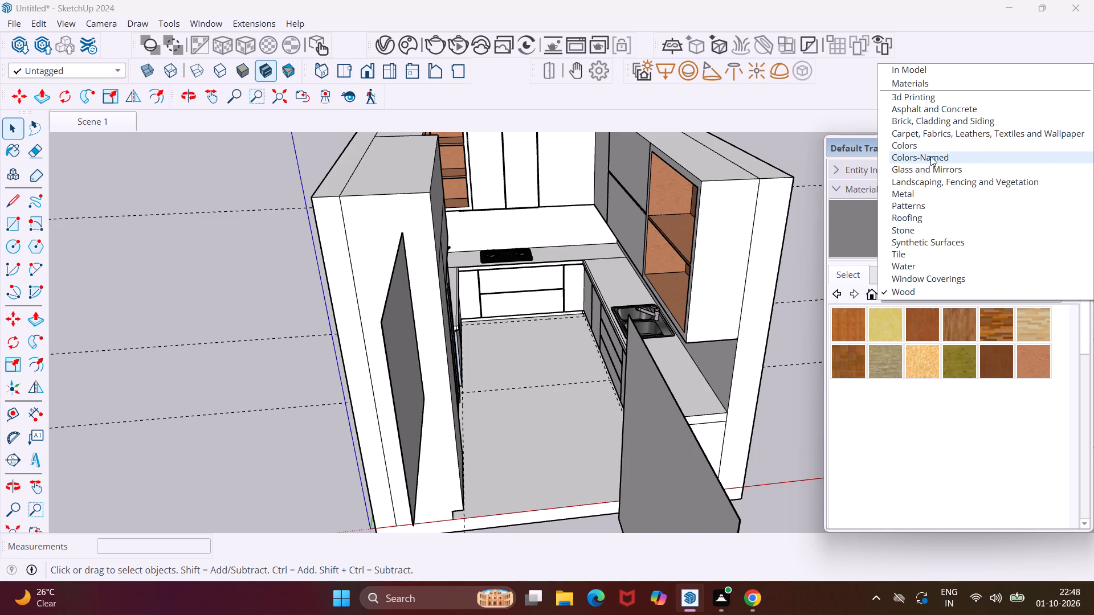
scroll(930, 155, "up", 4)
left_click(936, 170)
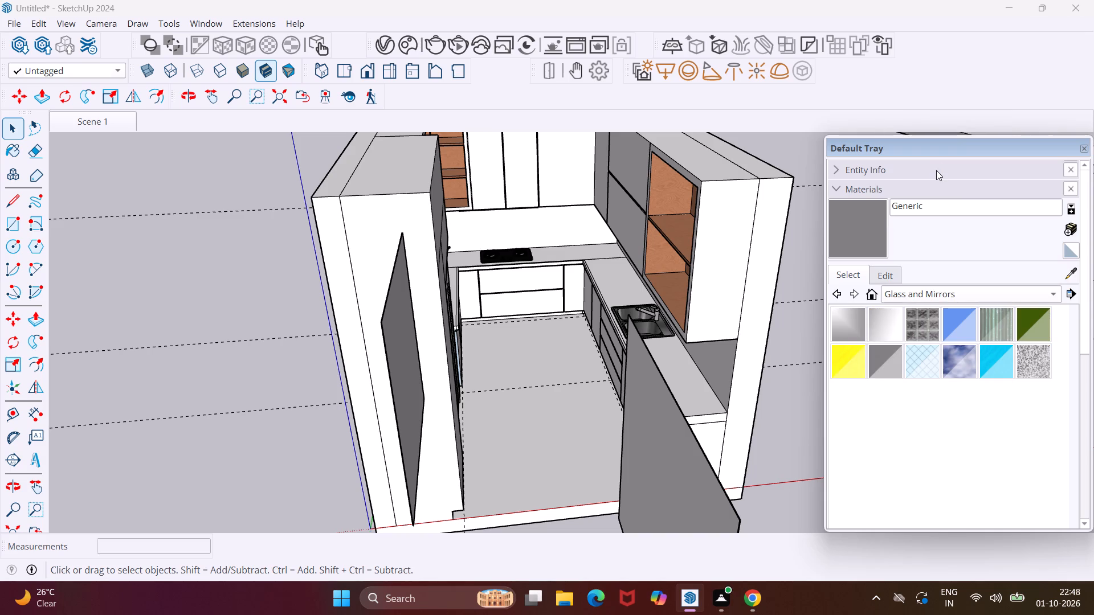
left_click(880, 347)
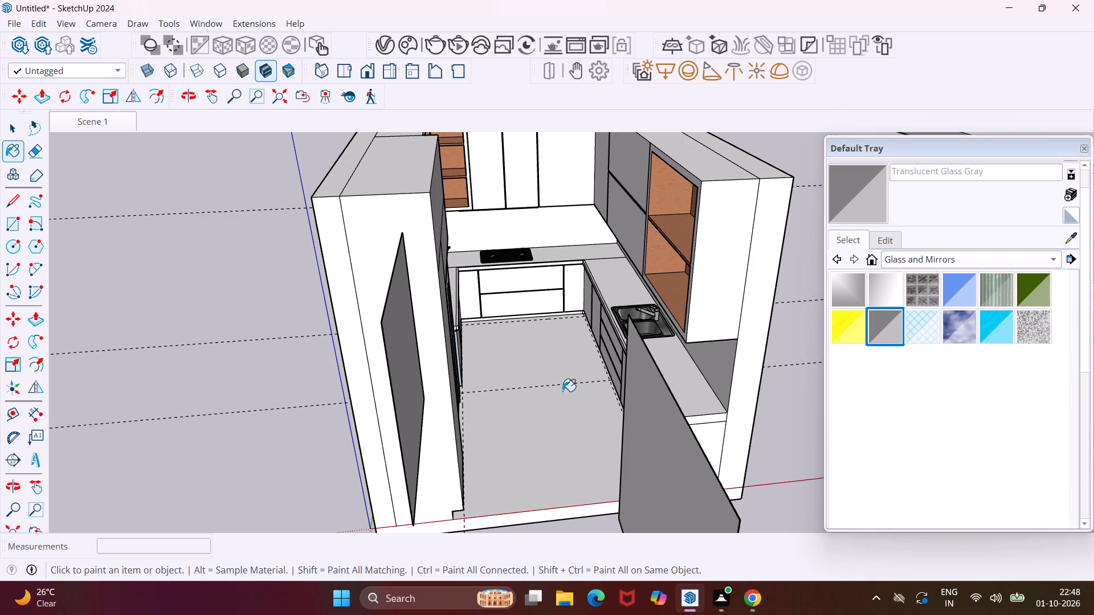
left_click(409, 401)
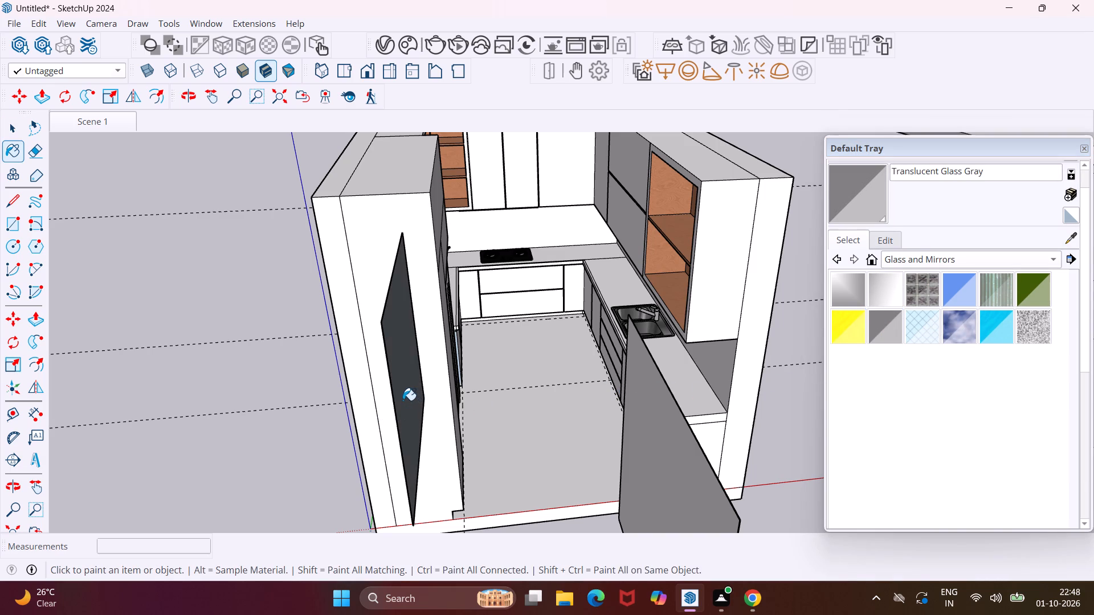
middle_click_drag(403, 400, 504, 391)
left_click(550, 347)
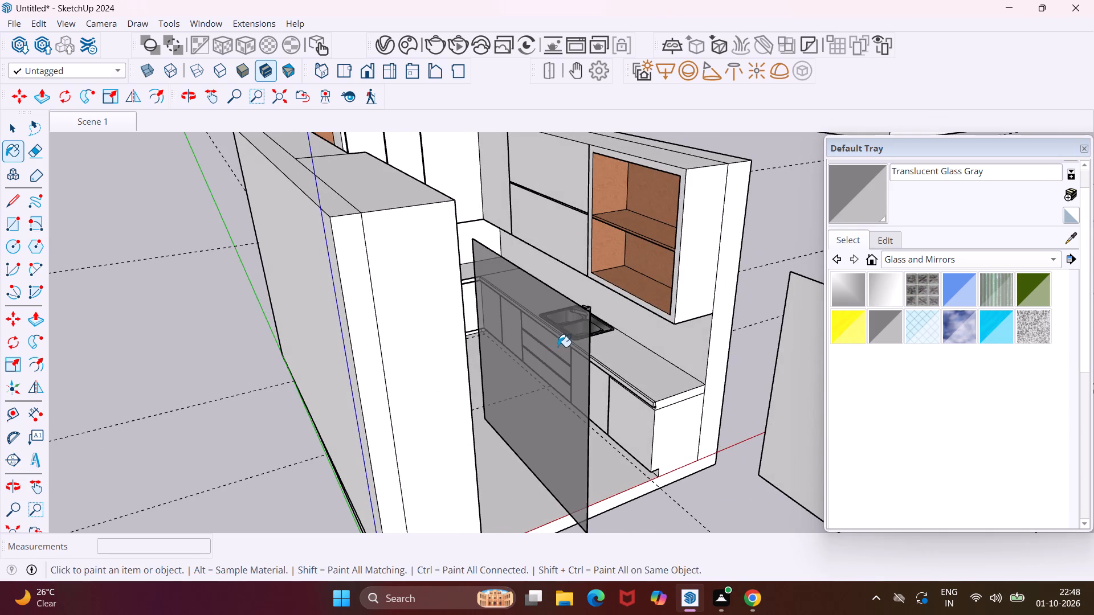
Paint both sides of the larger loose panel in front of the kitchen opening with Translucent Glass Gray.
middle_click_drag(585, 321, 519, 342)
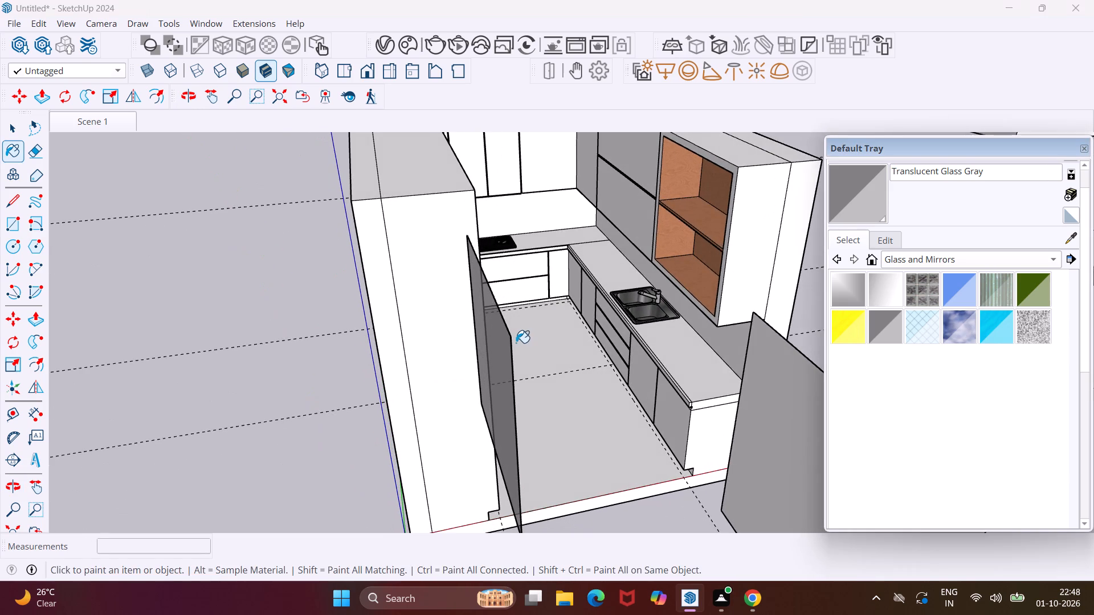
scroll(513, 342, "up", 16)
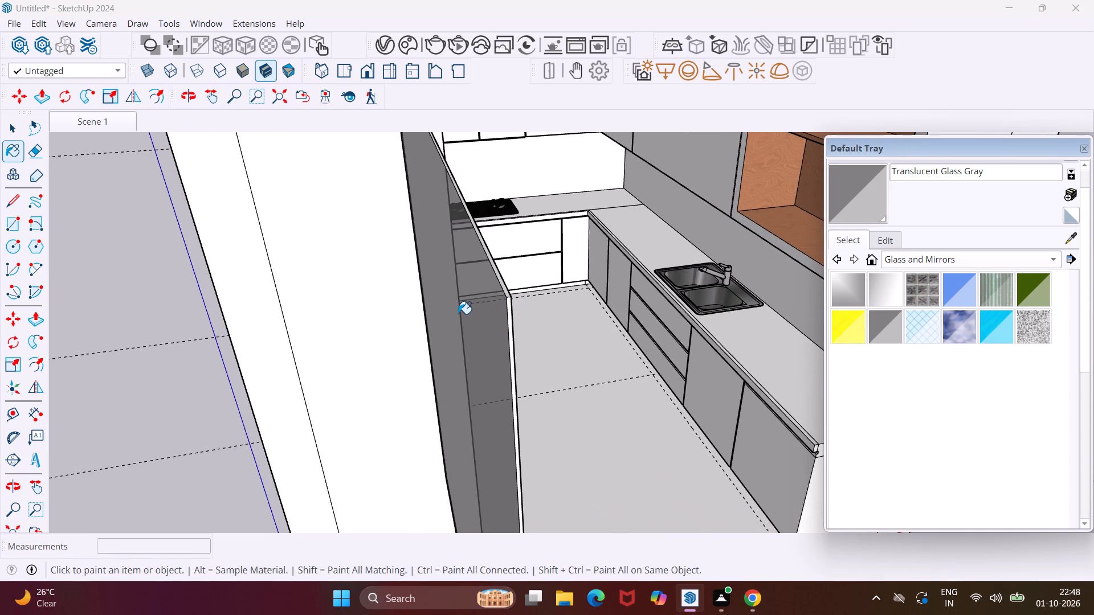
scroll(458, 314, "down", 20)
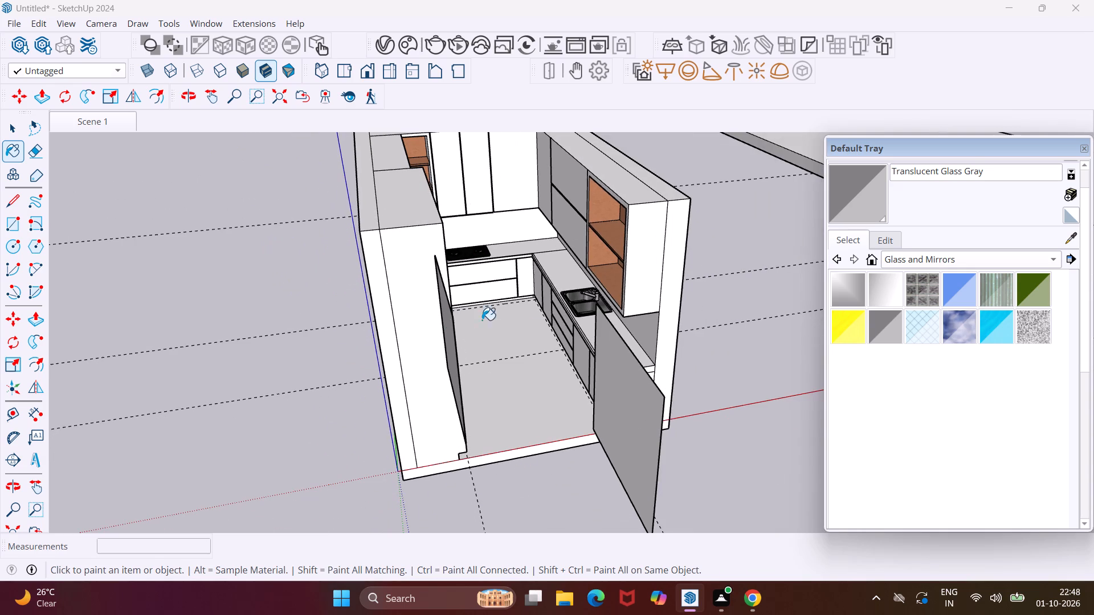
left_click(623, 392)
middle_click_drag(688, 387, 526, 386)
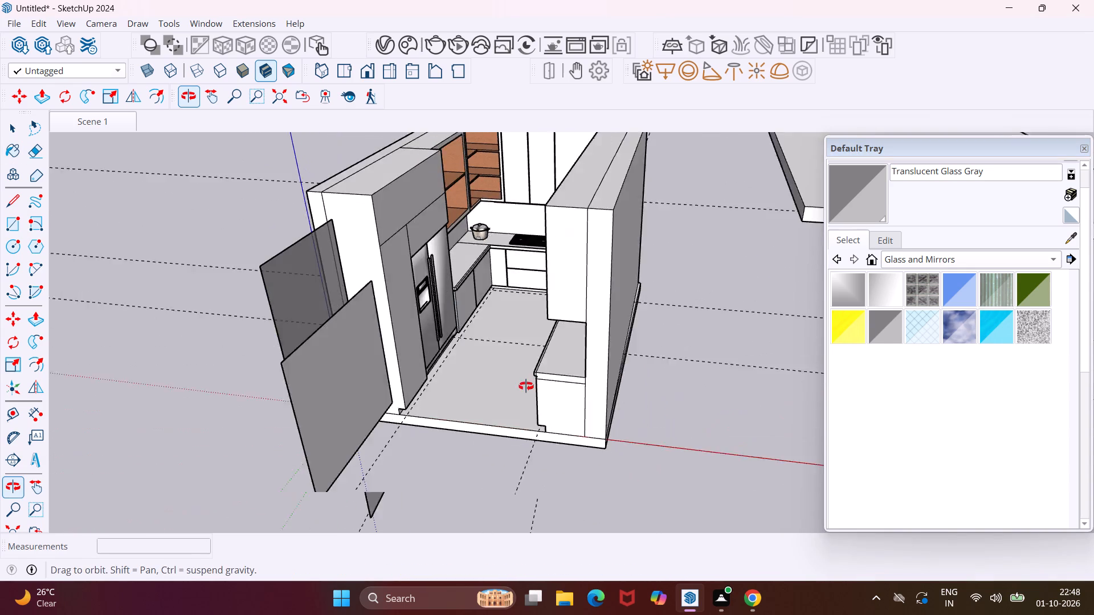
middle_click_drag(526, 386, 522, 386)
left_click(271, 370)
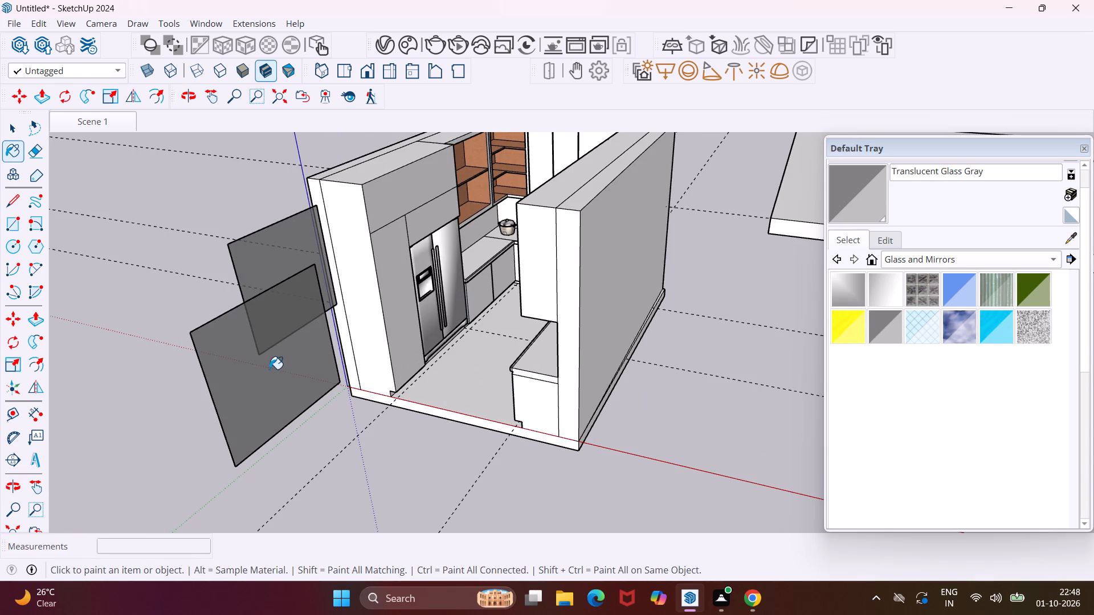
middle_click_drag(270, 369, 392, 348)
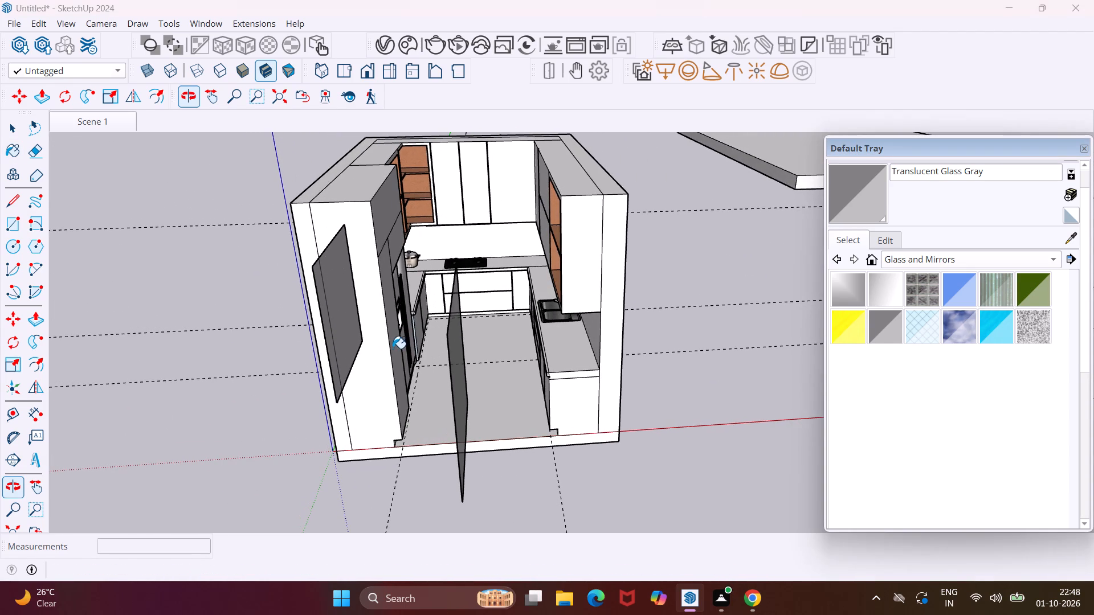
key("Escape")
key("space")
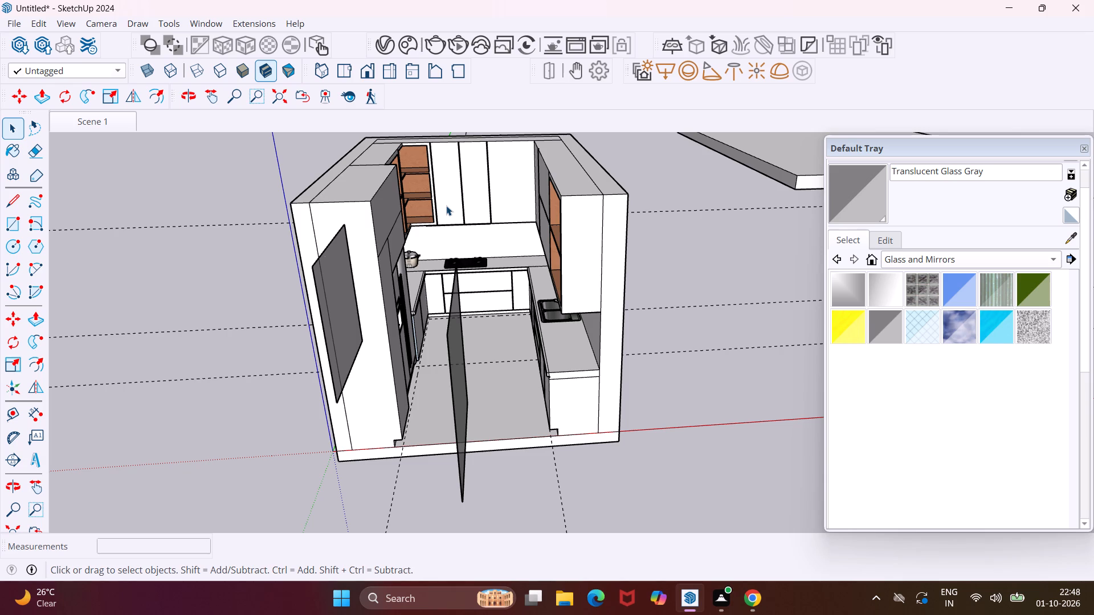
Inspect the open wood-veneer wall cabinets along the fridge side and the corner, up close from inside the kitchen.
scroll(417, 185, "up", 5)
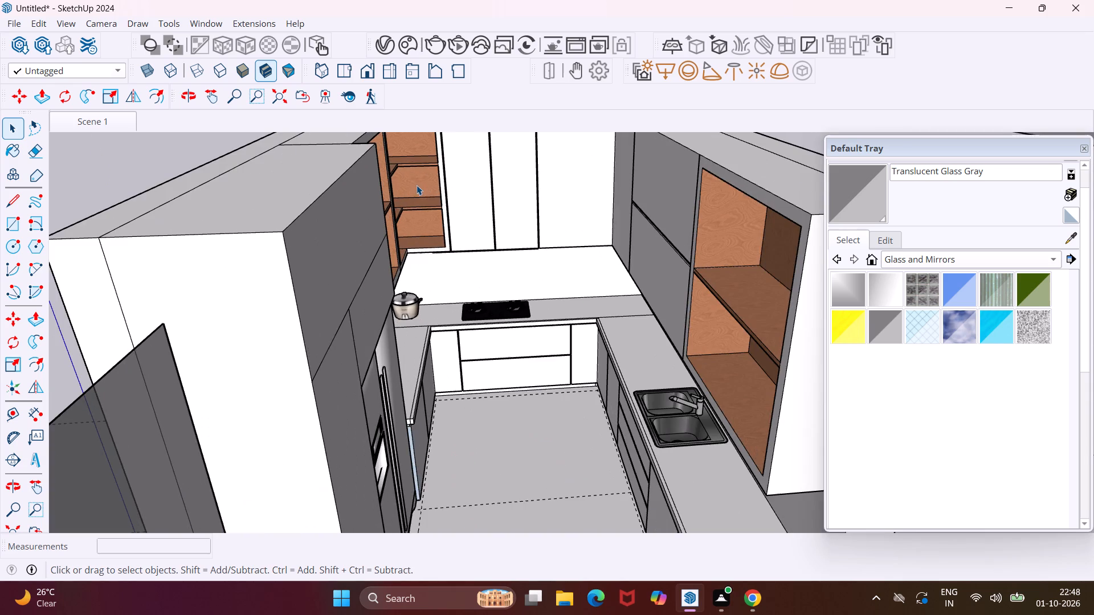
middle_click_drag(417, 185, 406, 150)
middle_click_drag(407, 162, 421, 168)
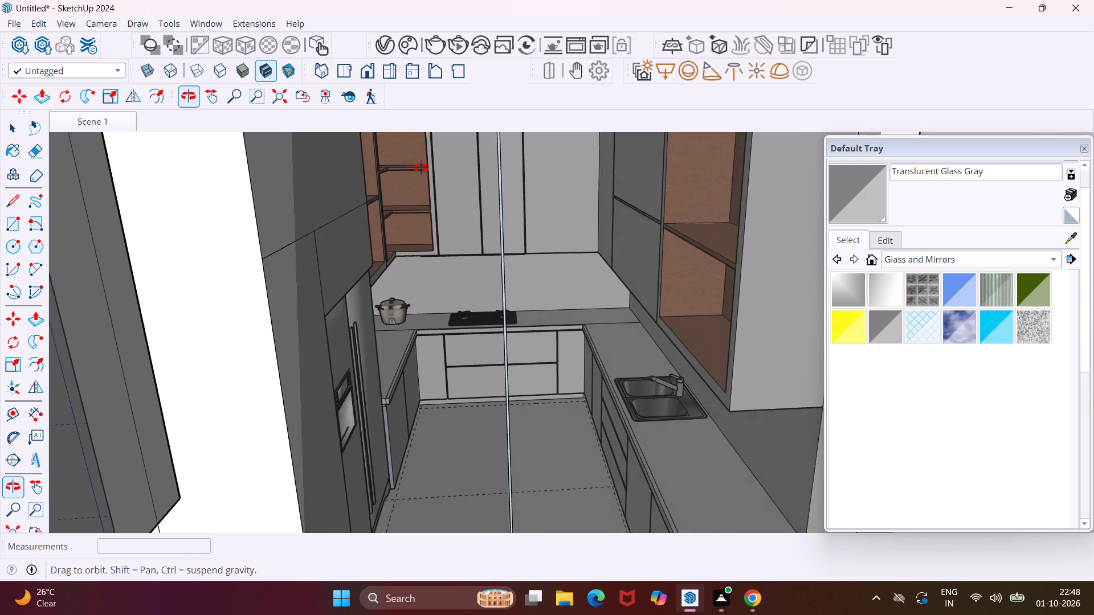
middle_click_drag(421, 168, 461, 191)
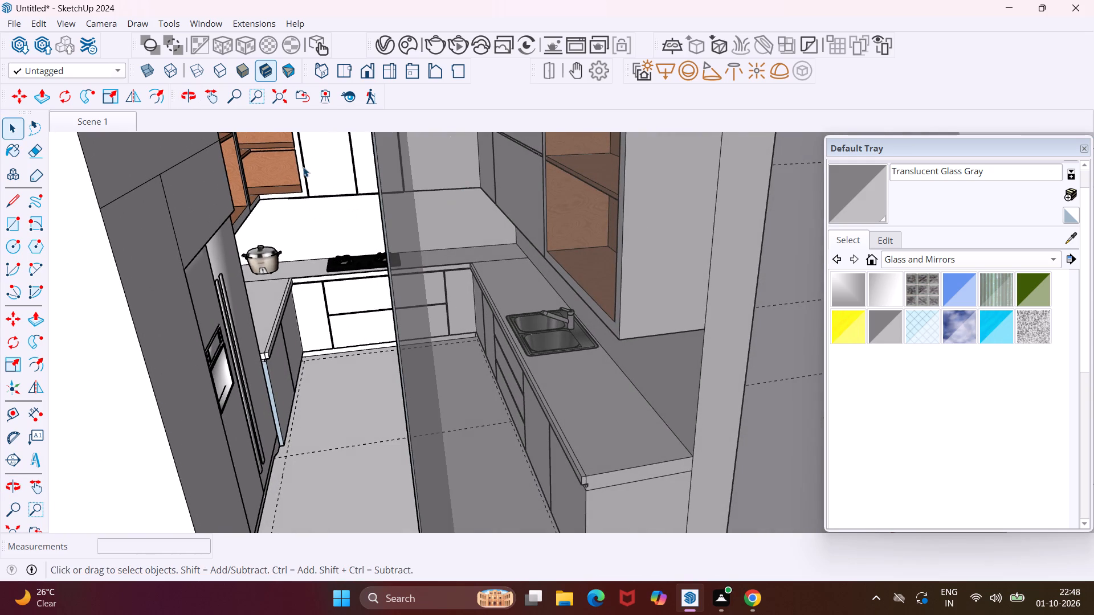
middle_click_drag(323, 222, 375, 237)
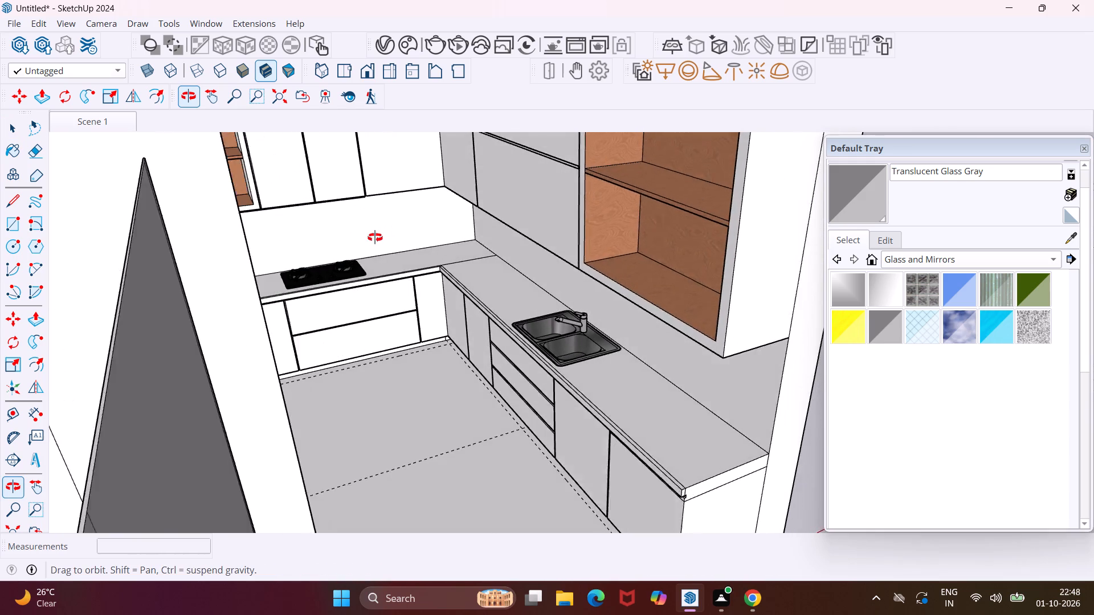
middle_click_drag(375, 237, 350, 249)
left_click_drag(320, 219, 317, 227)
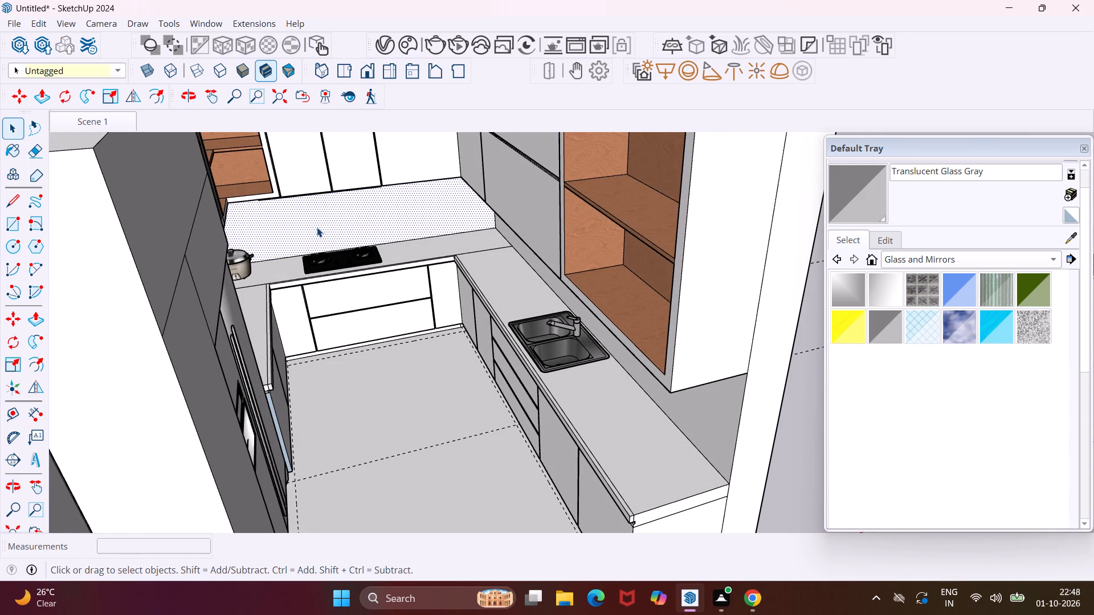
left_click(215, 96)
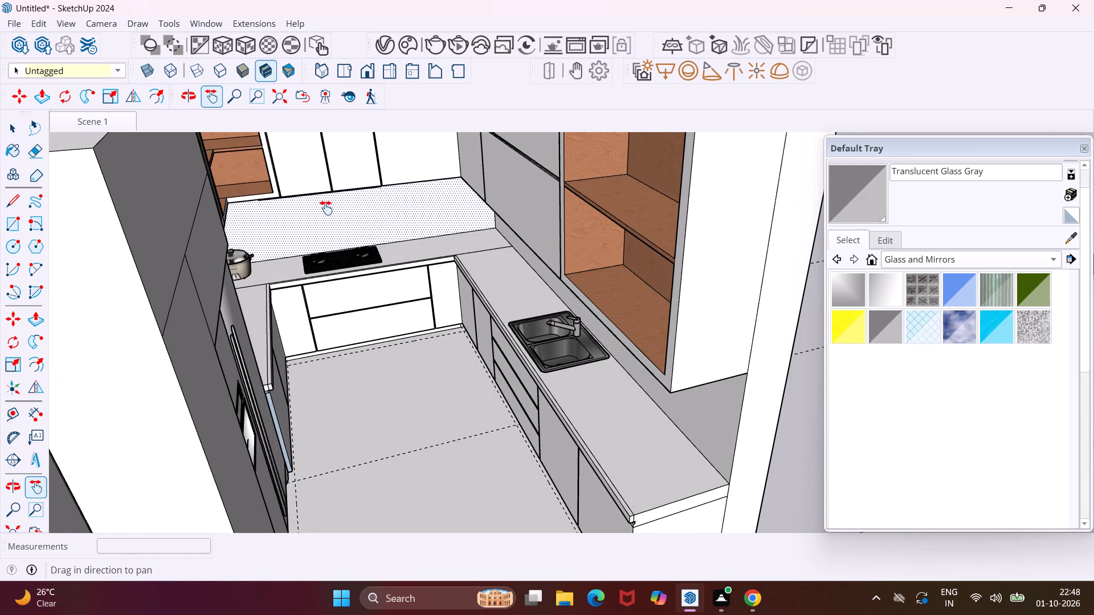
left_click_drag(327, 208, 350, 395)
left_click_drag(251, 328, 244, 326)
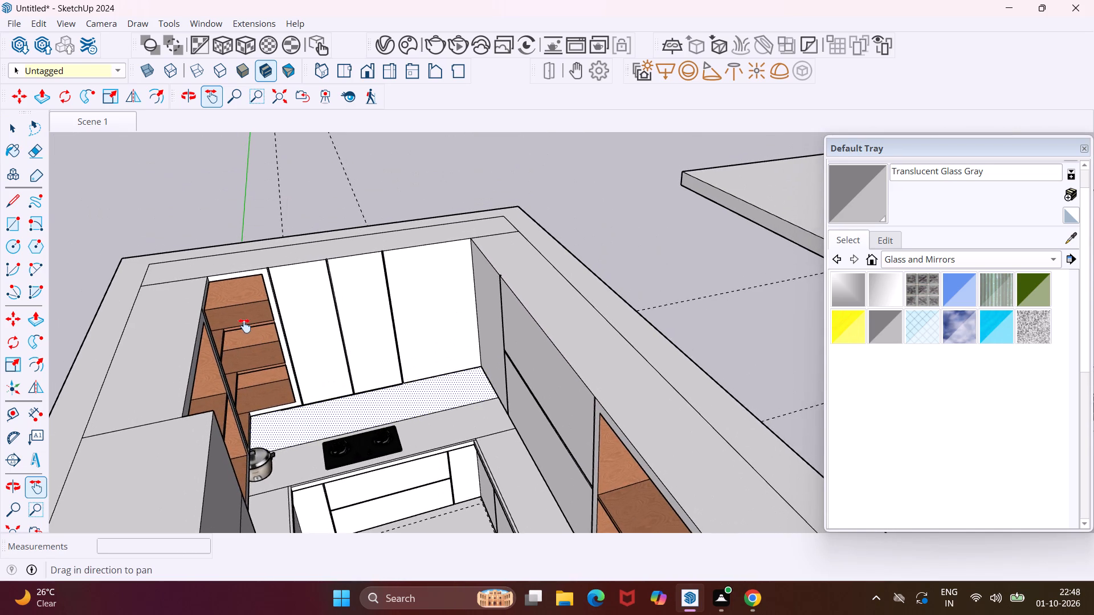
left_click_drag(244, 326, 230, 321)
middle_click_drag(230, 321, 102, 325)
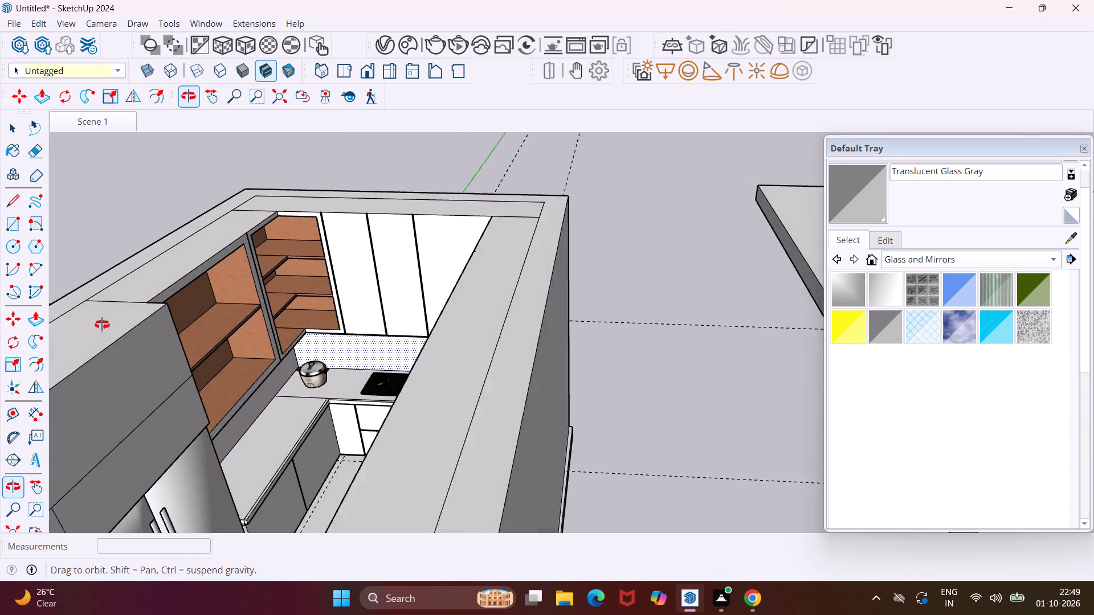
middle_click_drag(102, 325, 86, 330)
middle_click_drag(259, 294, 148, 305)
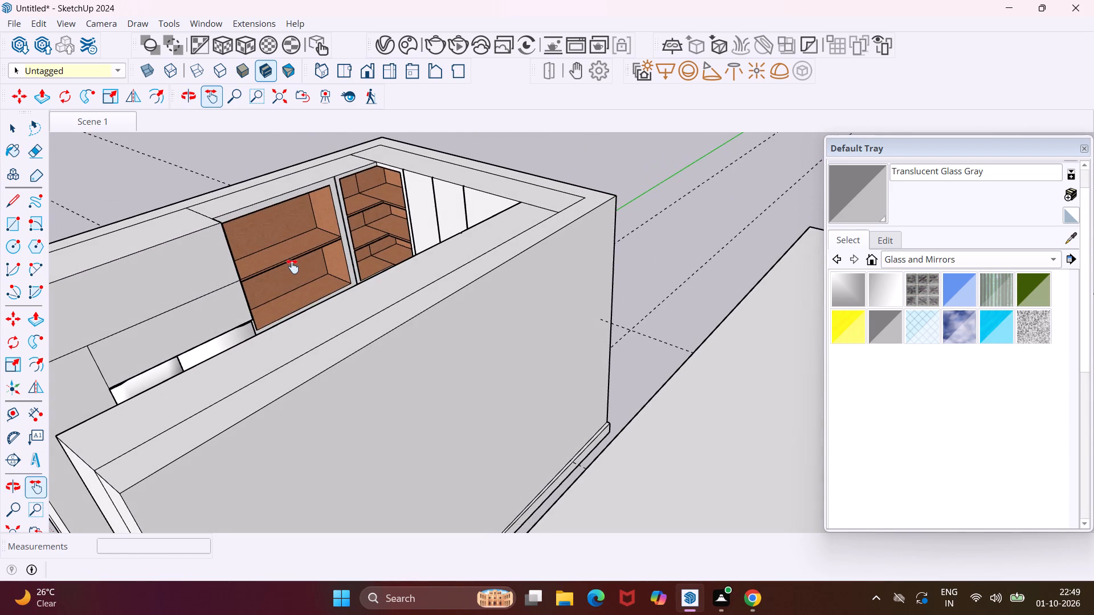
middle_click_drag(301, 263, 234, 262)
scroll(335, 214, "up", 5)
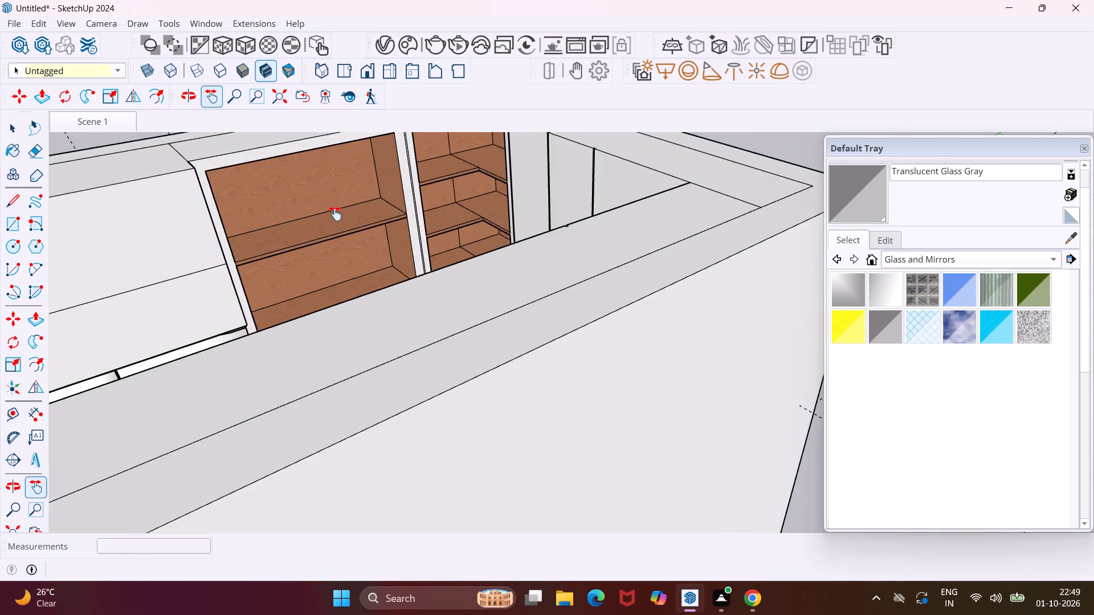
scroll(335, 214, "up", 5)
left_click_drag(335, 213, 344, 253)
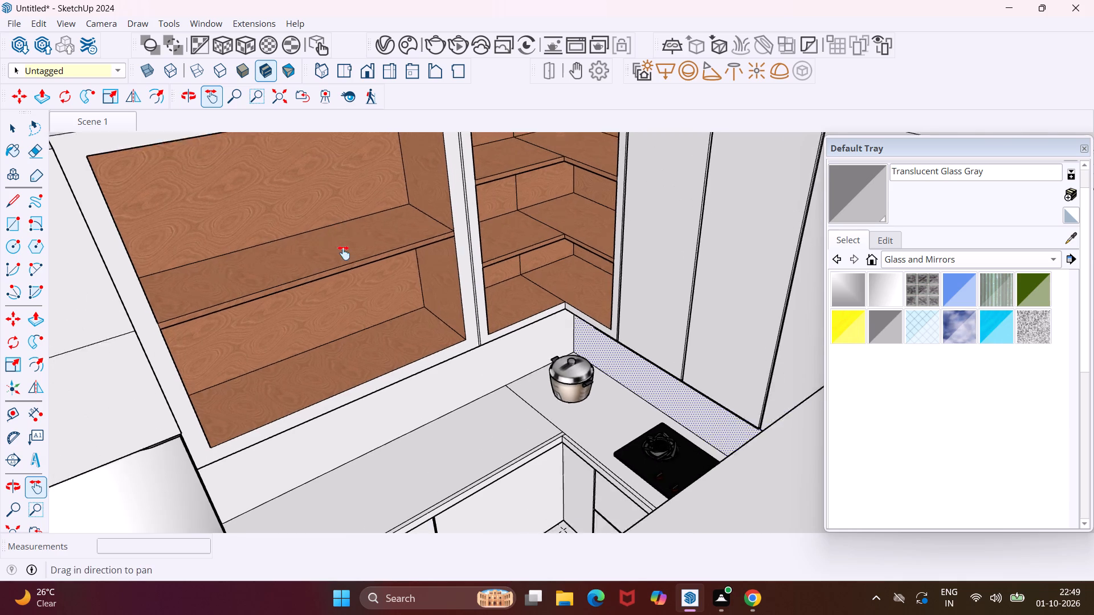
left_click_drag(344, 253, 364, 328)
middle_click_drag(358, 323, 311, 259)
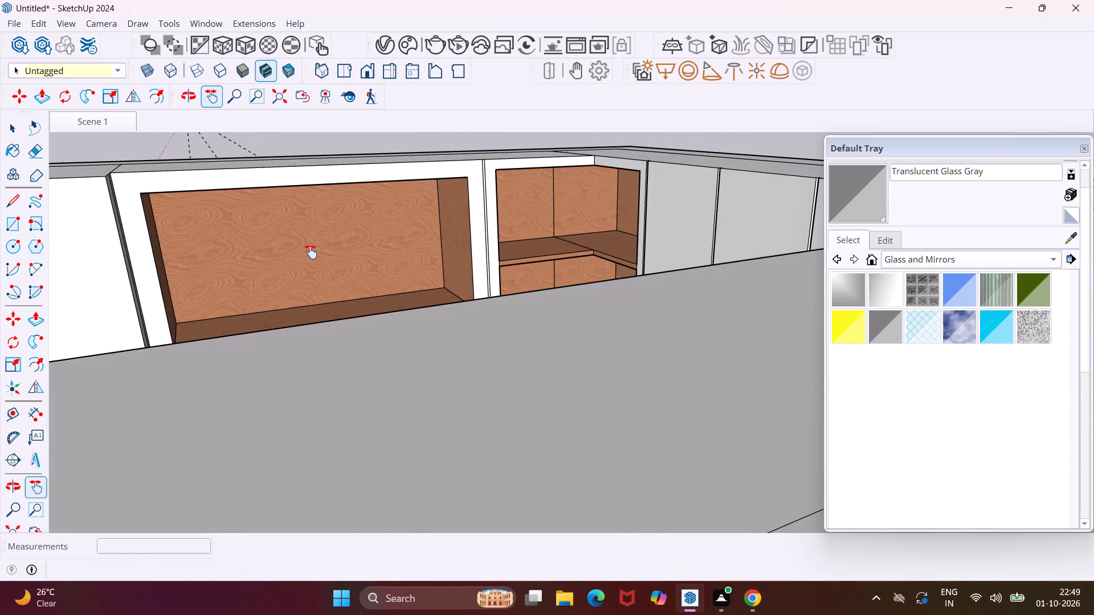
left_click_drag(310, 250, 324, 319)
scroll(319, 294, "up", 8)
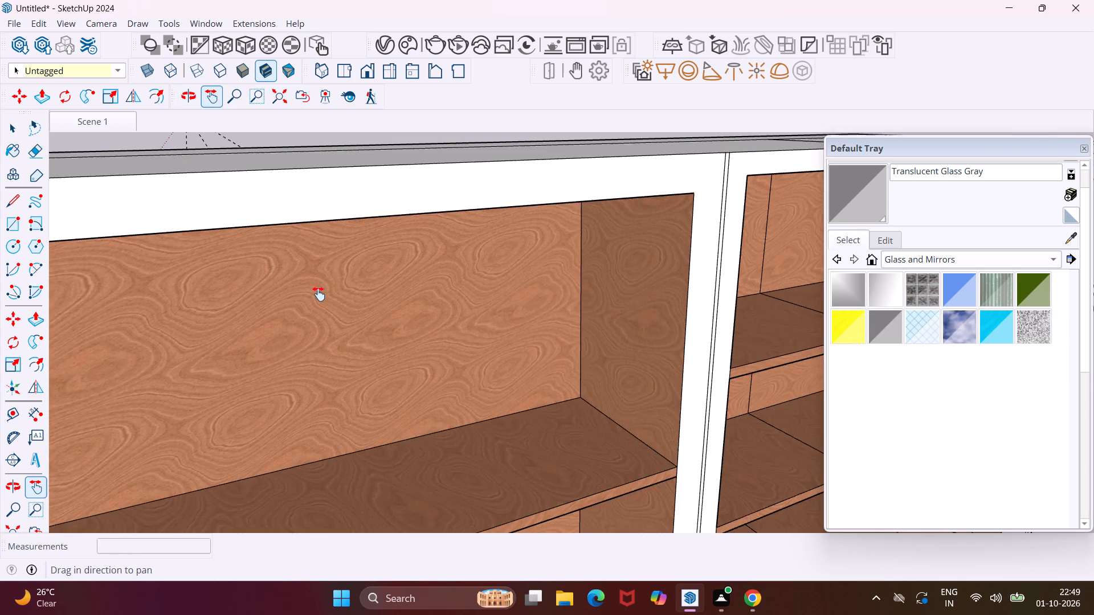
middle_click_drag(319, 294, 232, 251)
scroll(318, 293, "up", 1)
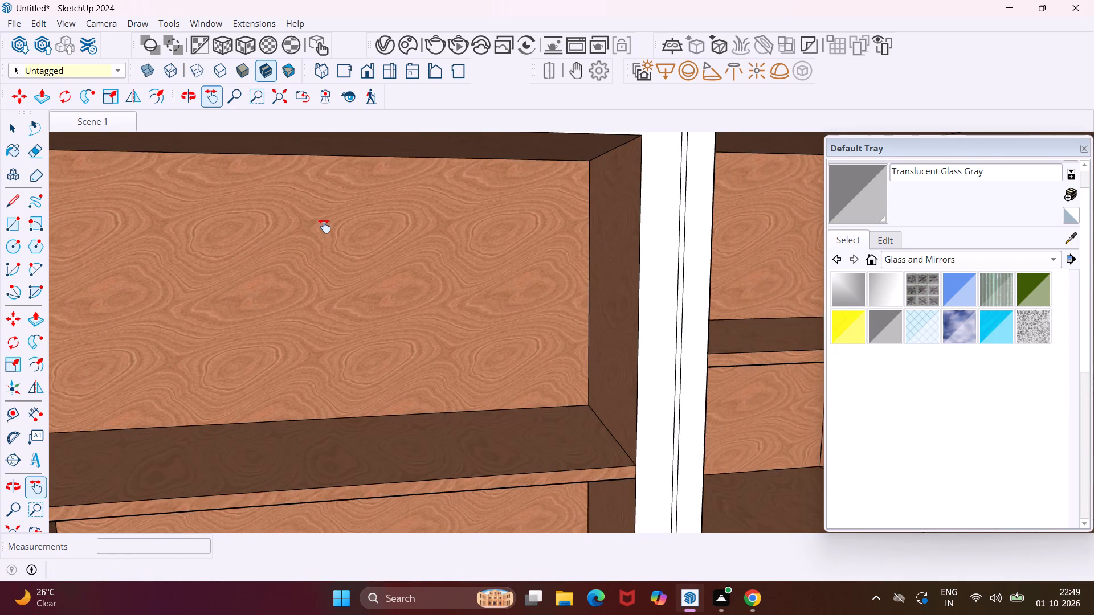
left_click_drag(324, 226, 382, 204)
middle_click_drag(383, 204, 385, 198)
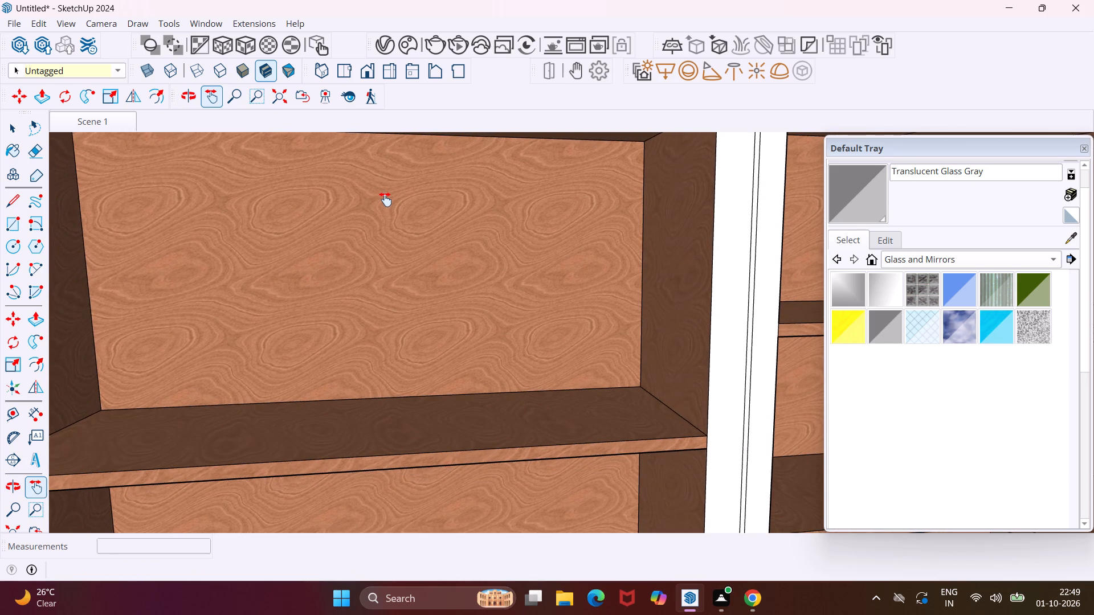
Copy the upper back edge of the fridge-side open wall cabinet 9" forward across the underside of its top panel.
key("Escape")
key("space")
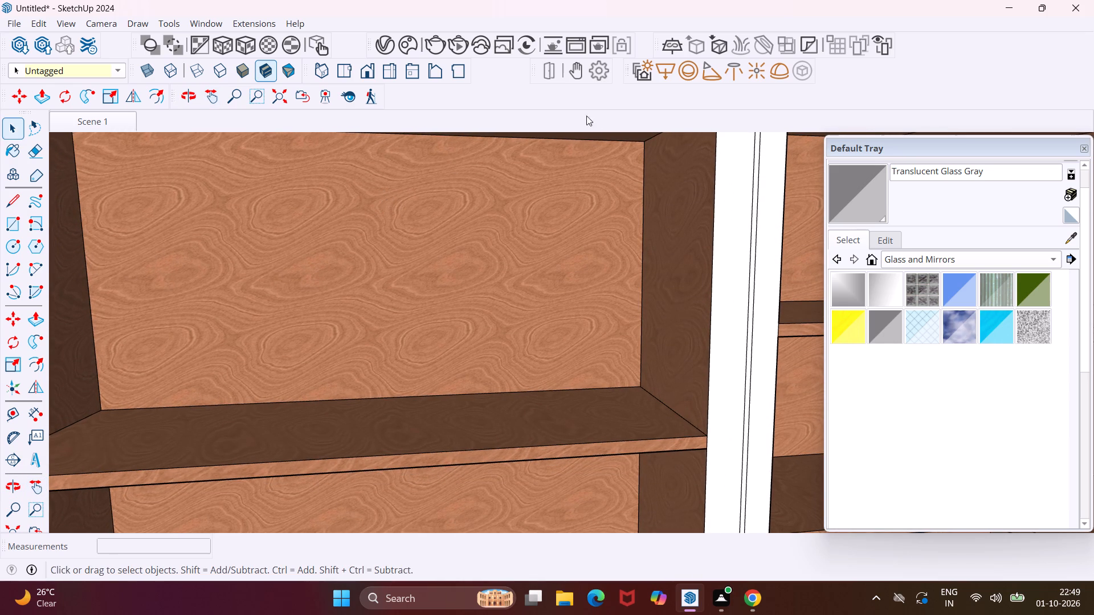
left_click(611, 143)
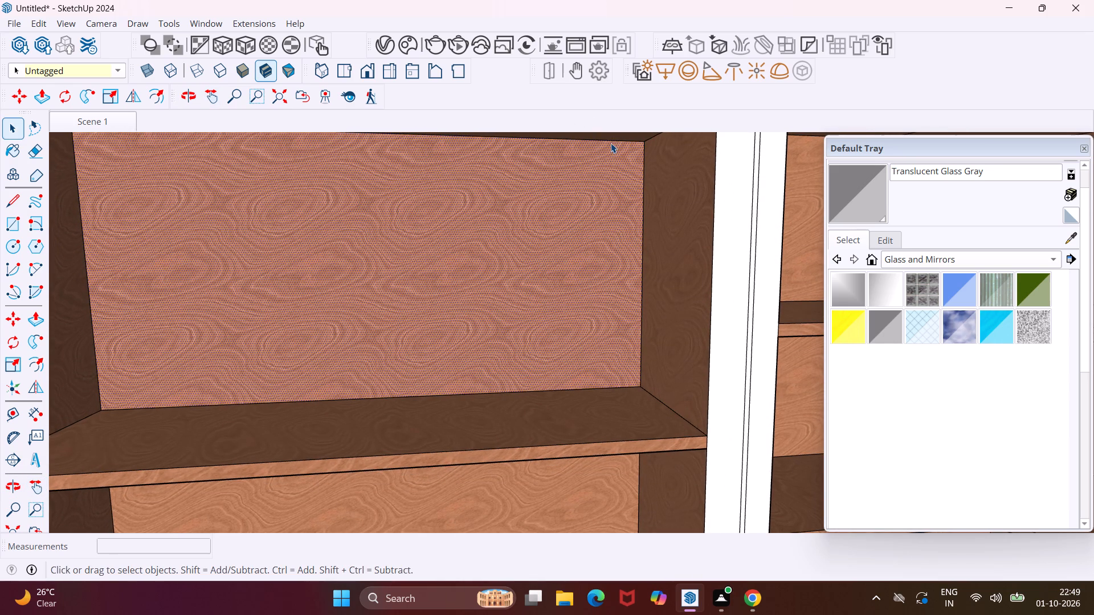
left_click(617, 141)
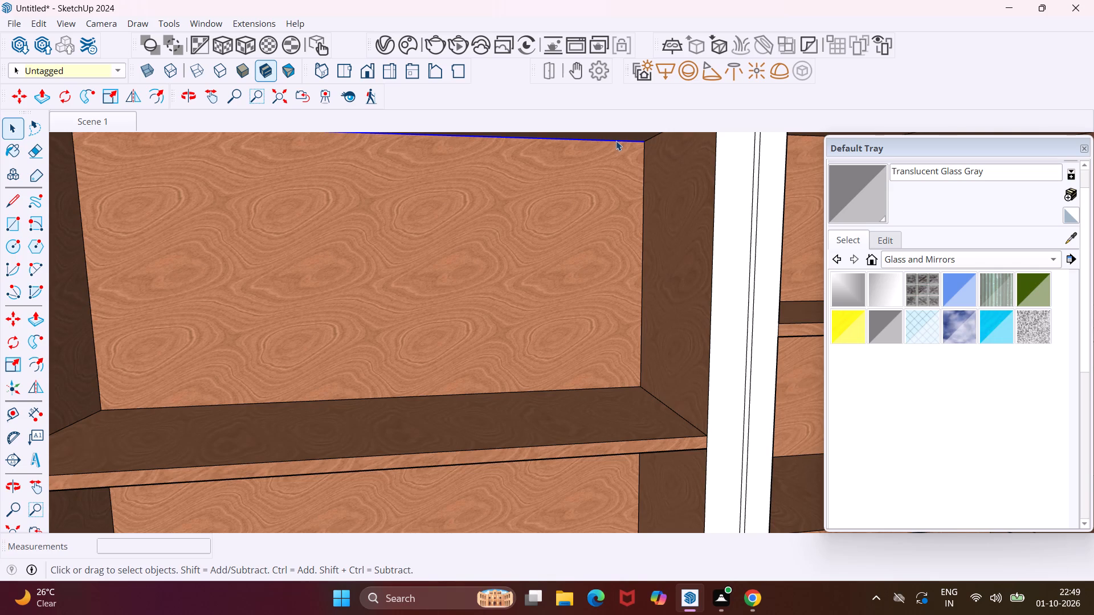
key("m")
left_click(644, 146)
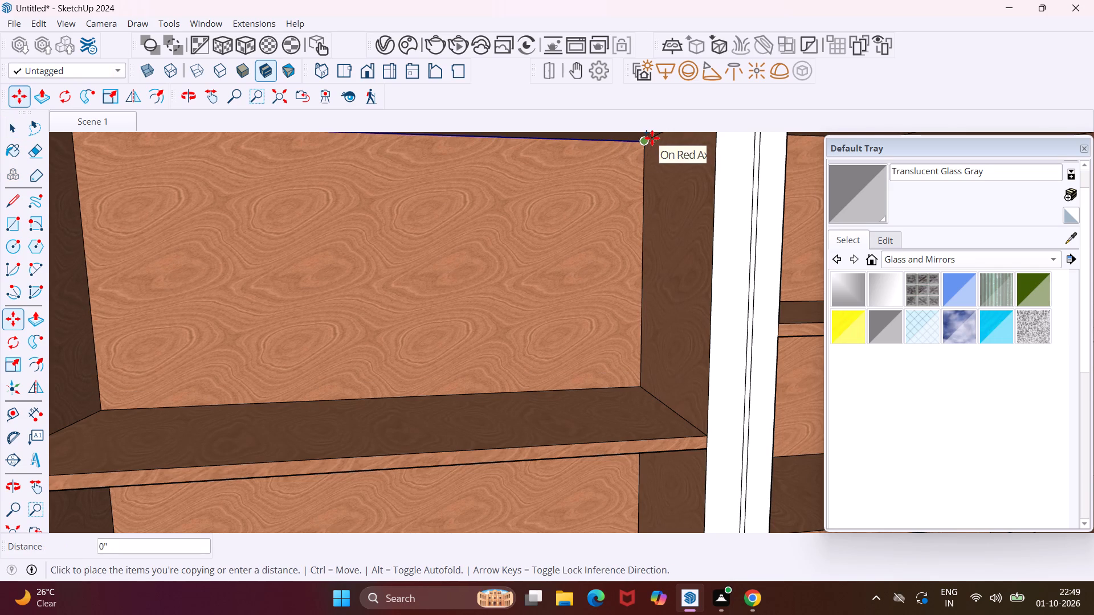
scroll(647, 137, "up", 4)
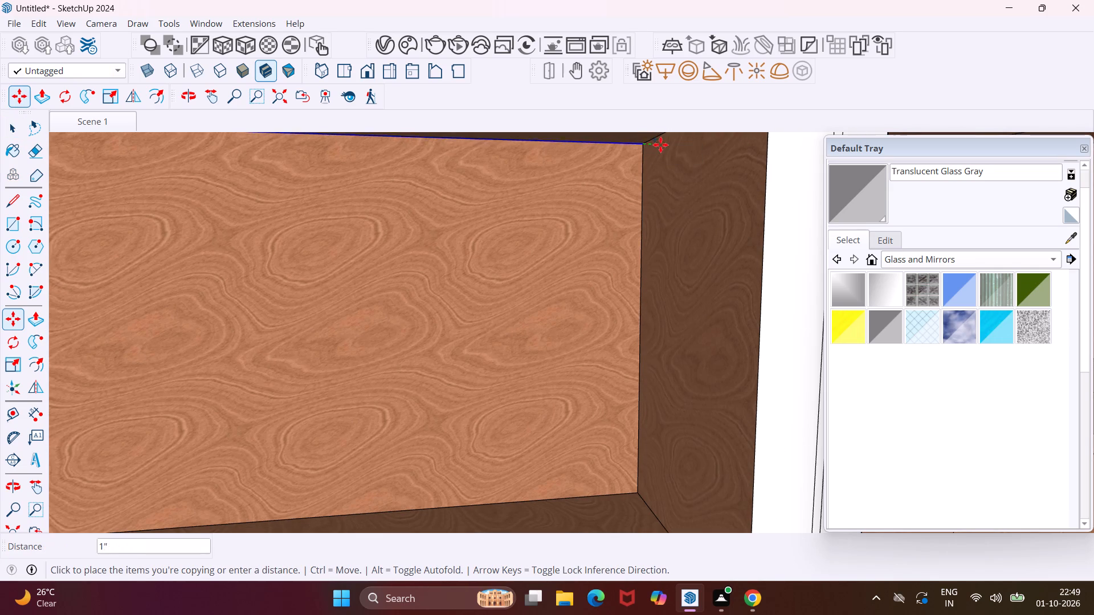
scroll(660, 142, "up", 2)
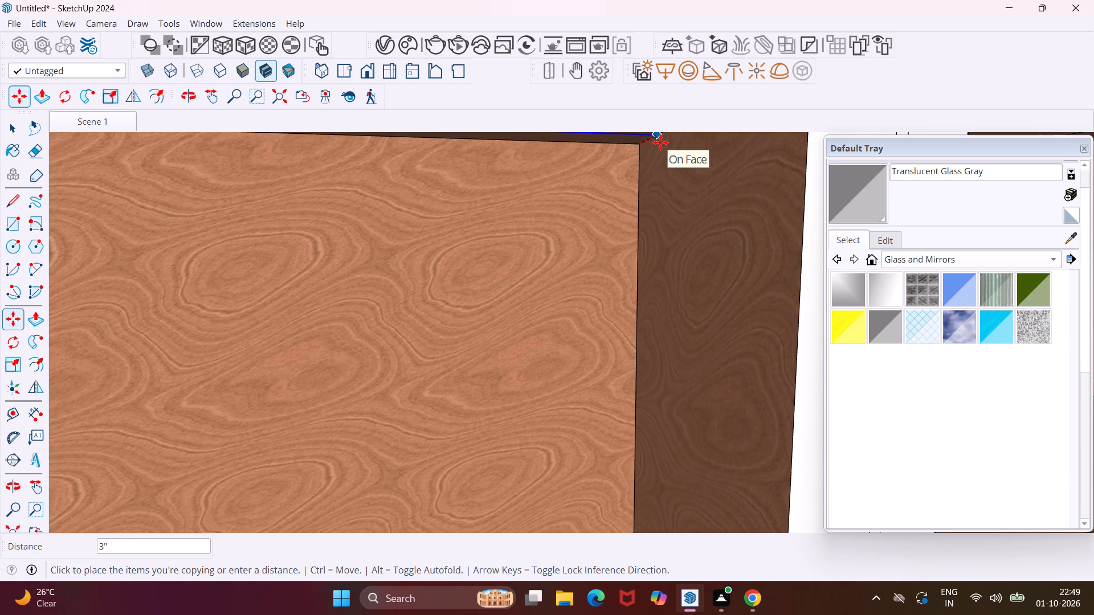
key("9")
key("shift+quotedbl")
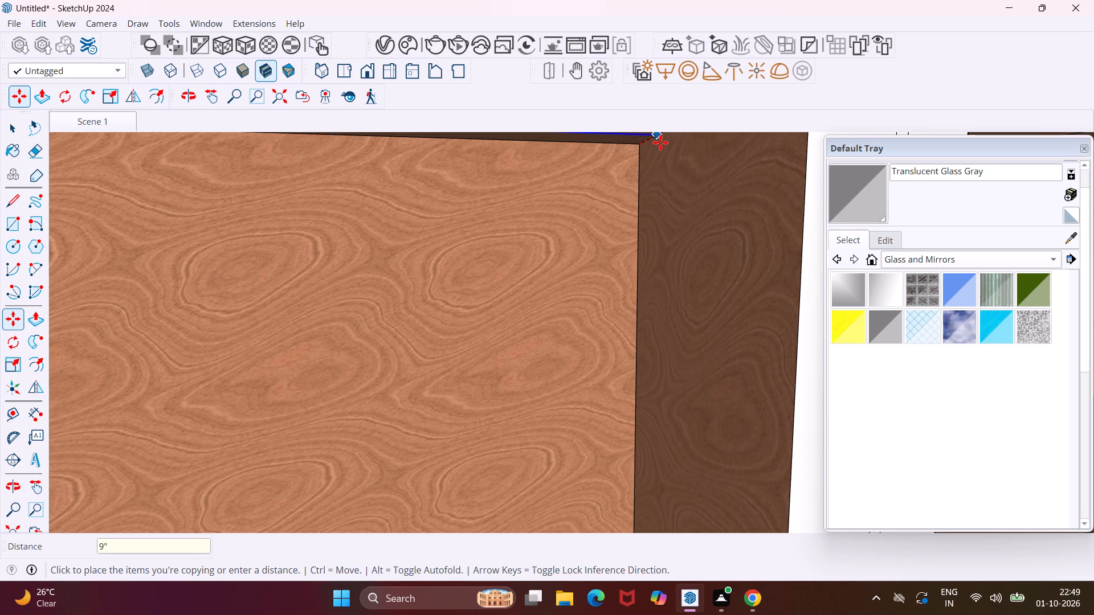
key("Return")
scroll(660, 142, "down", 2)
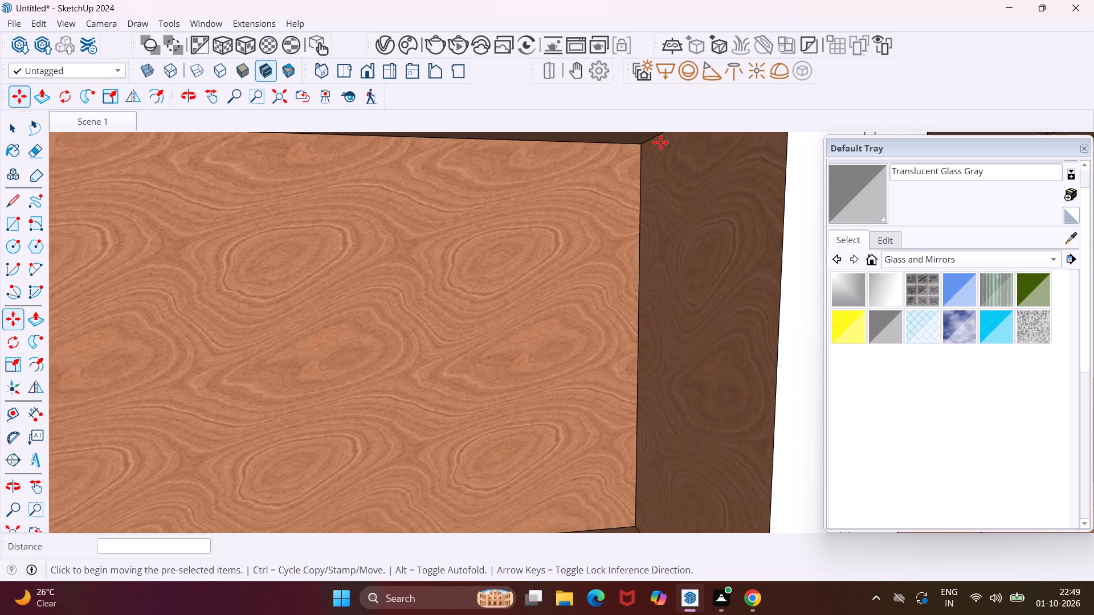
scroll(660, 142, "down", 3)
key("Escape")
key("space")
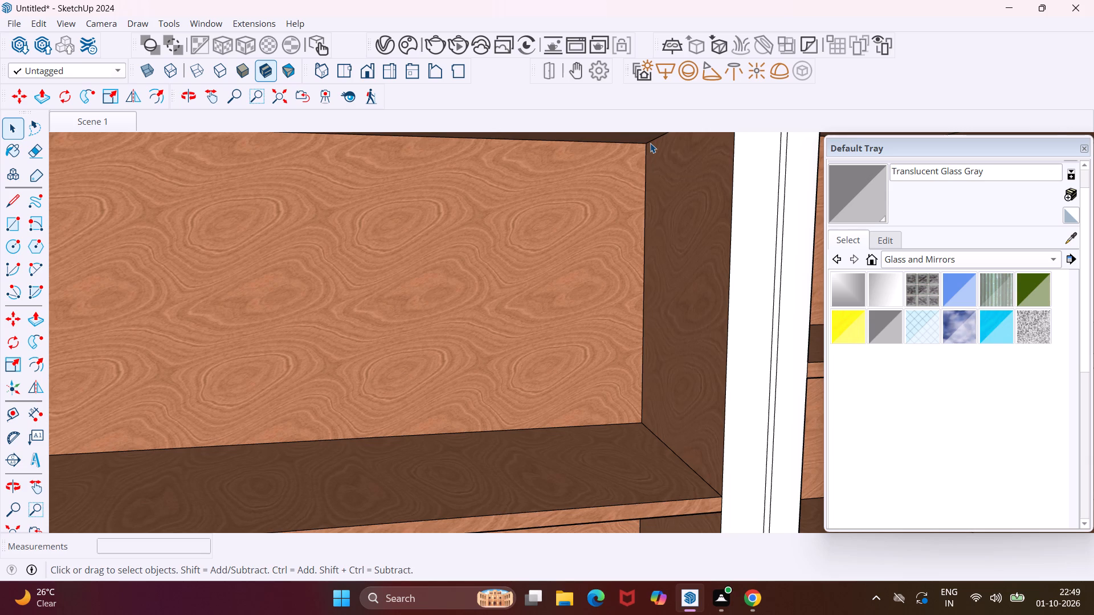
left_click(649, 142)
left_click(644, 141)
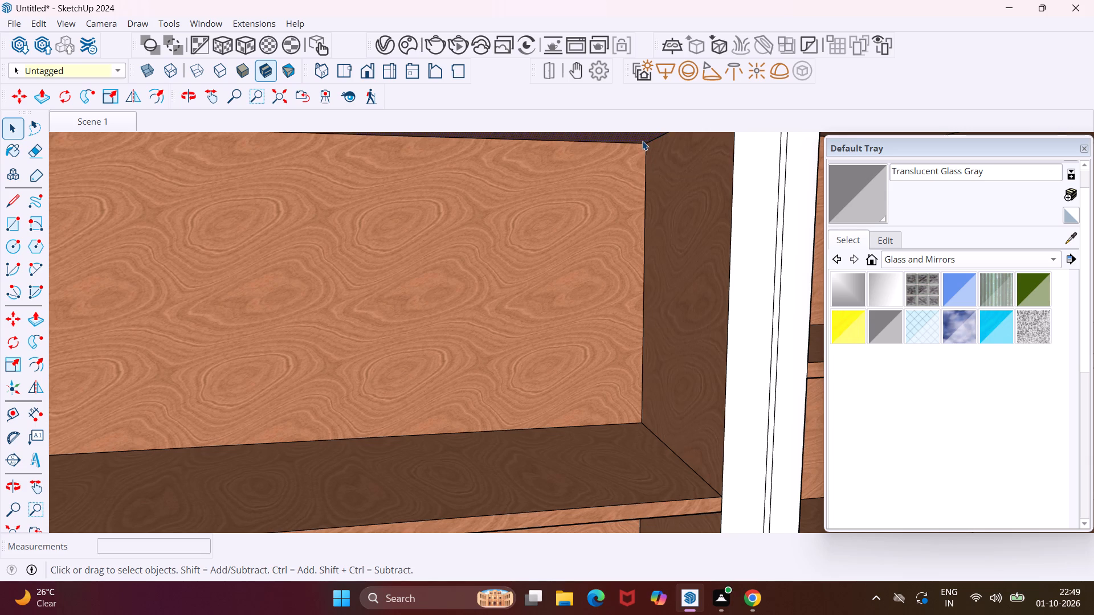
scroll(641, 141, "down", 4)
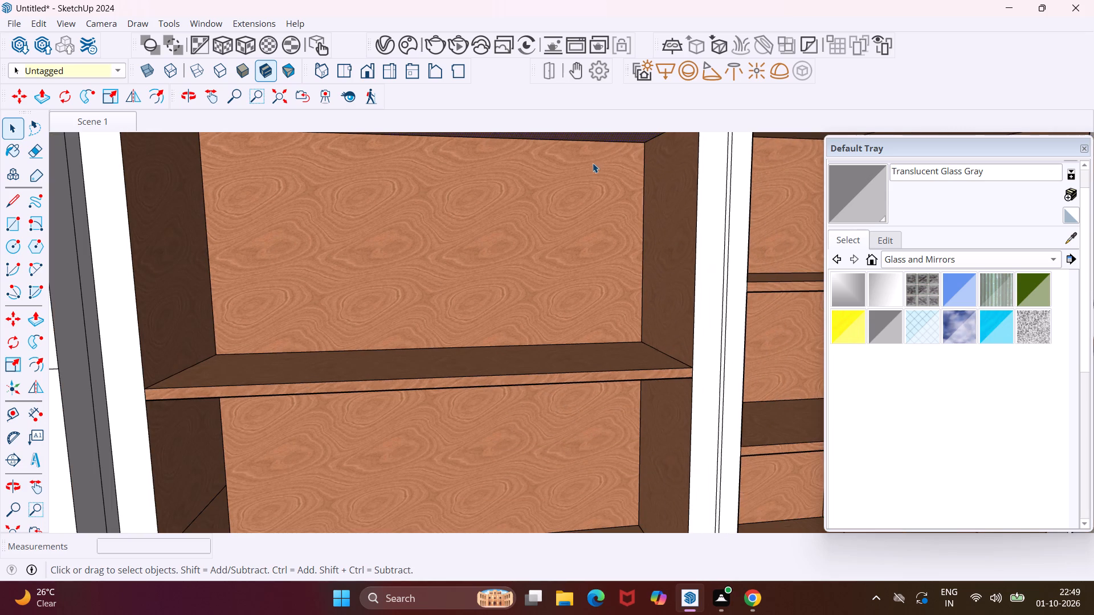
middle_click_drag(592, 164, 643, 112)
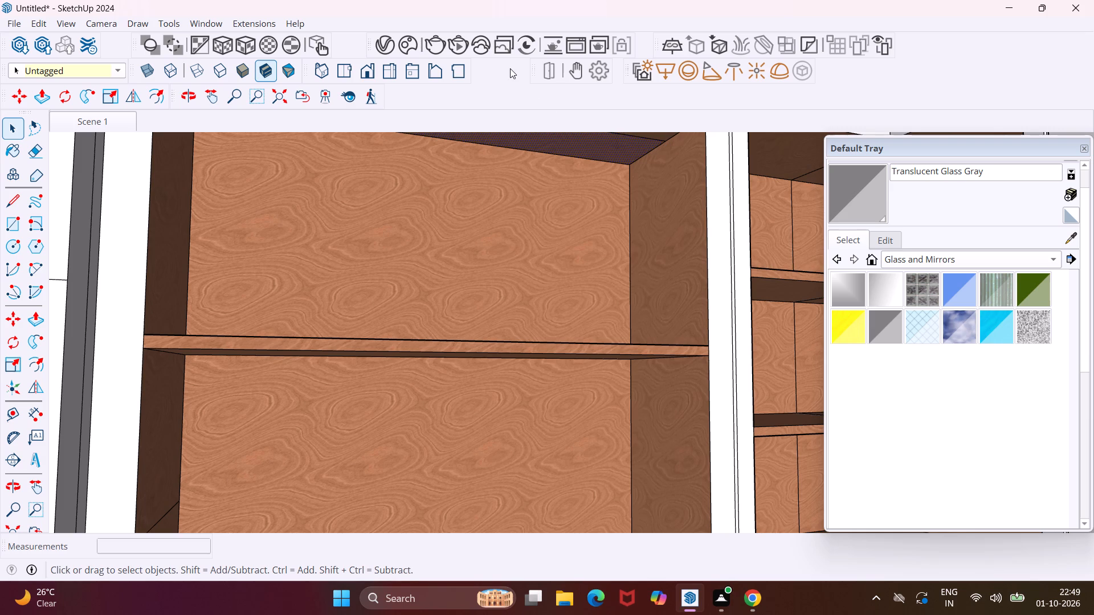
Create a new Emissive material in the V-Ray Asset Editor with a pale yellow color (R 0.937, G 0.913, B 0.705) and intensity 1.7.
left_click(387, 45)
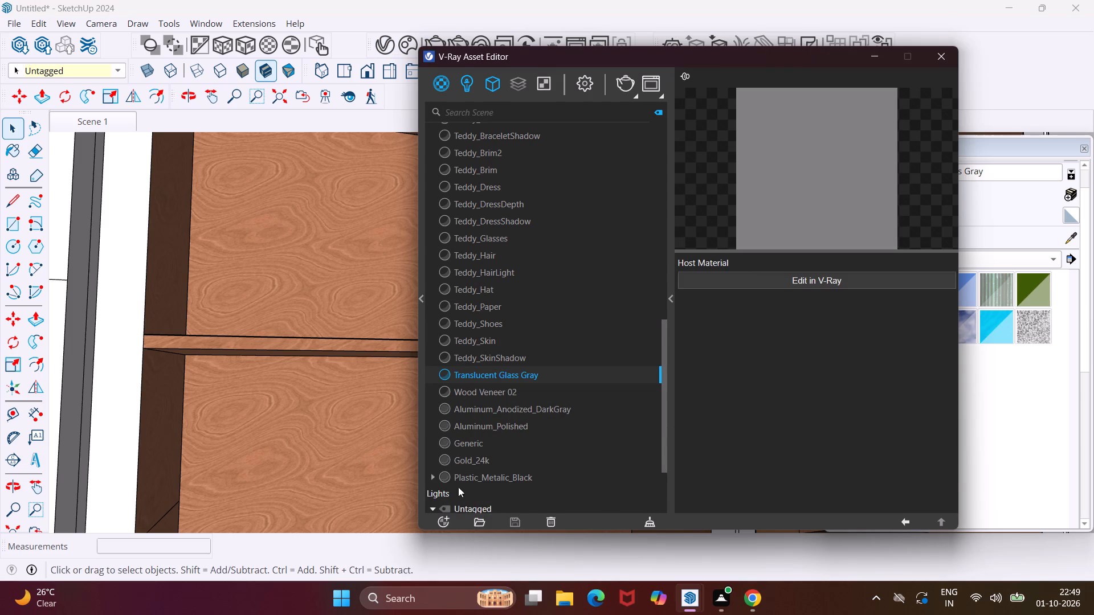
left_click(443, 516)
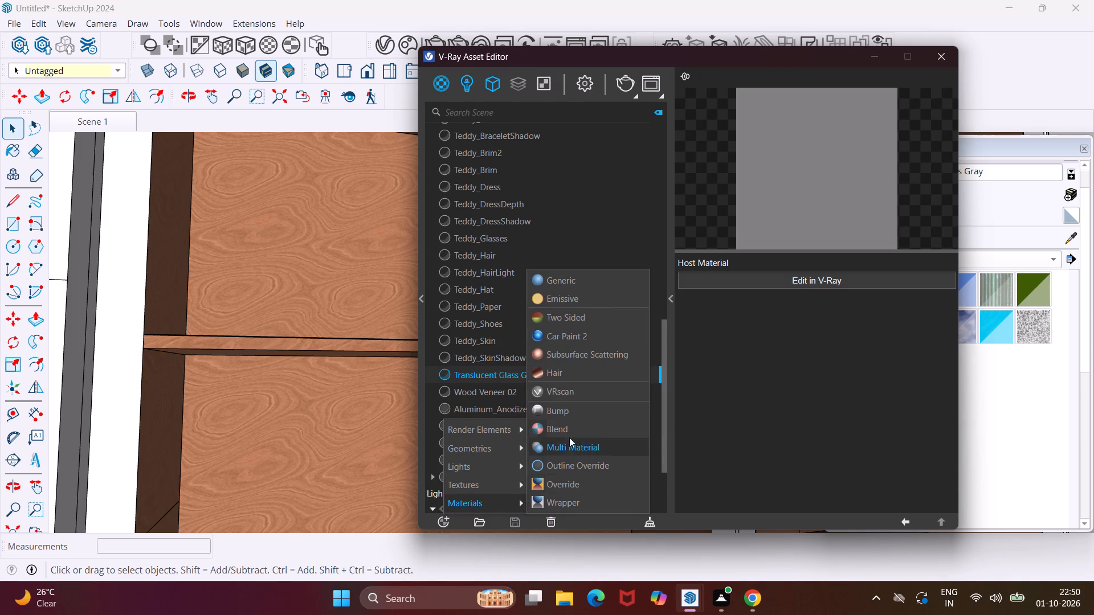
left_click(586, 304)
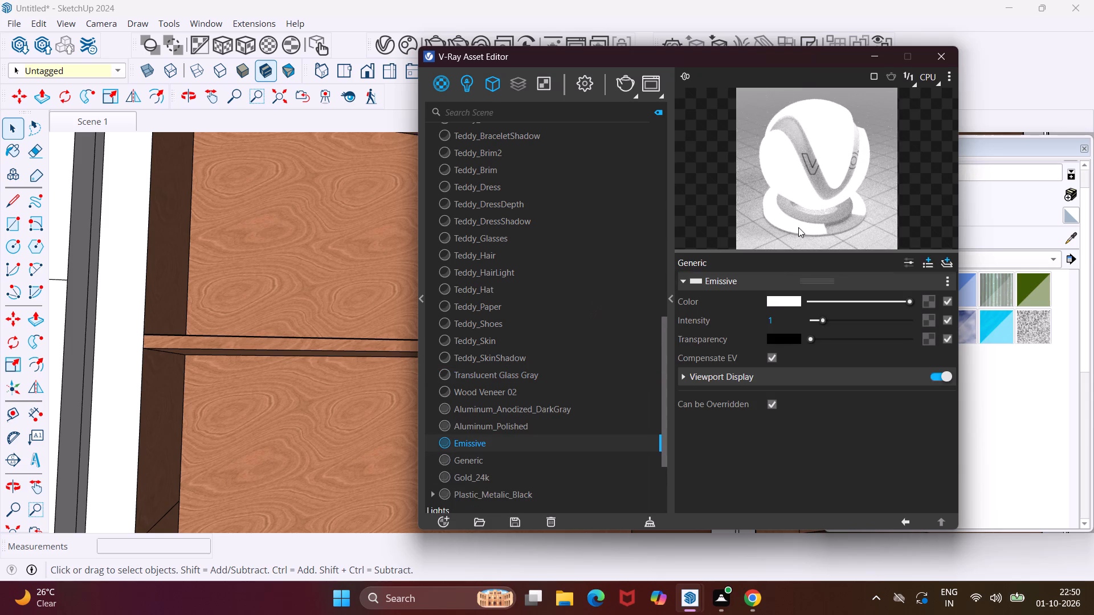
left_click(795, 304)
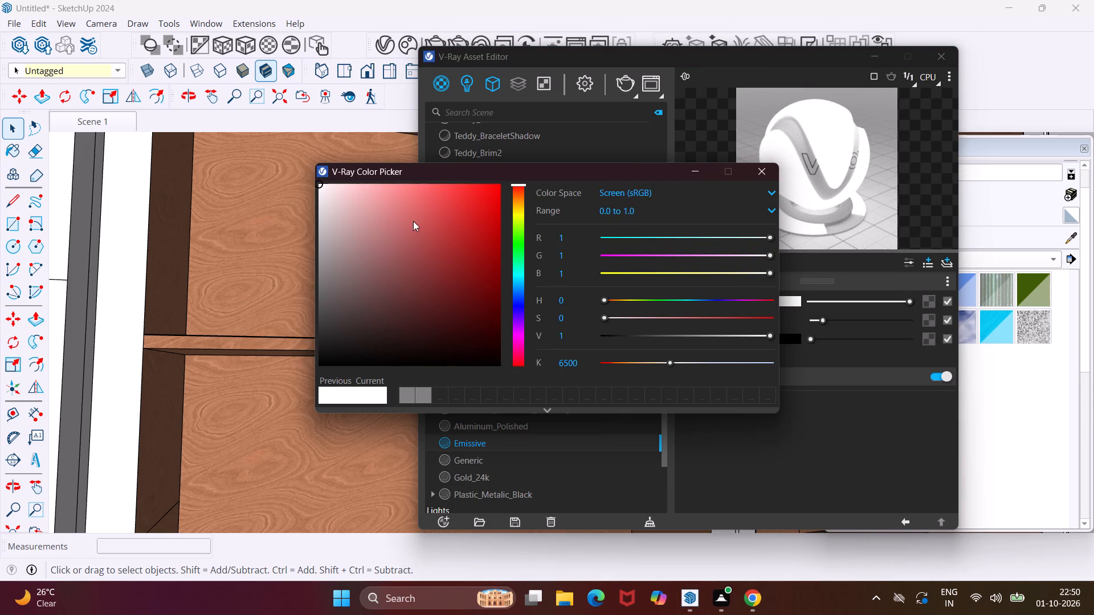
left_click(522, 211)
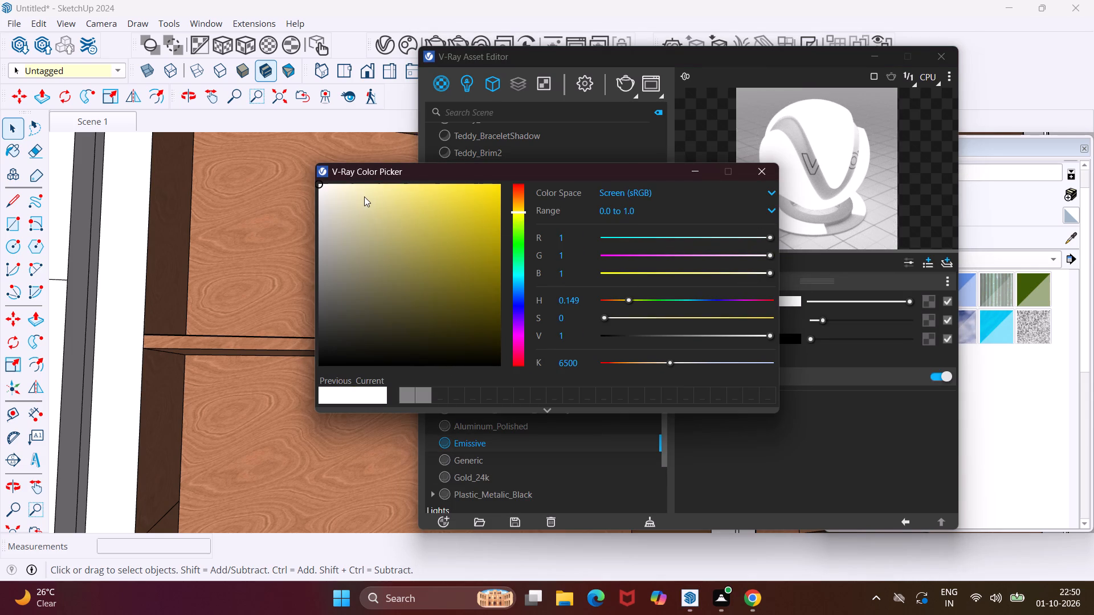
left_click(364, 196)
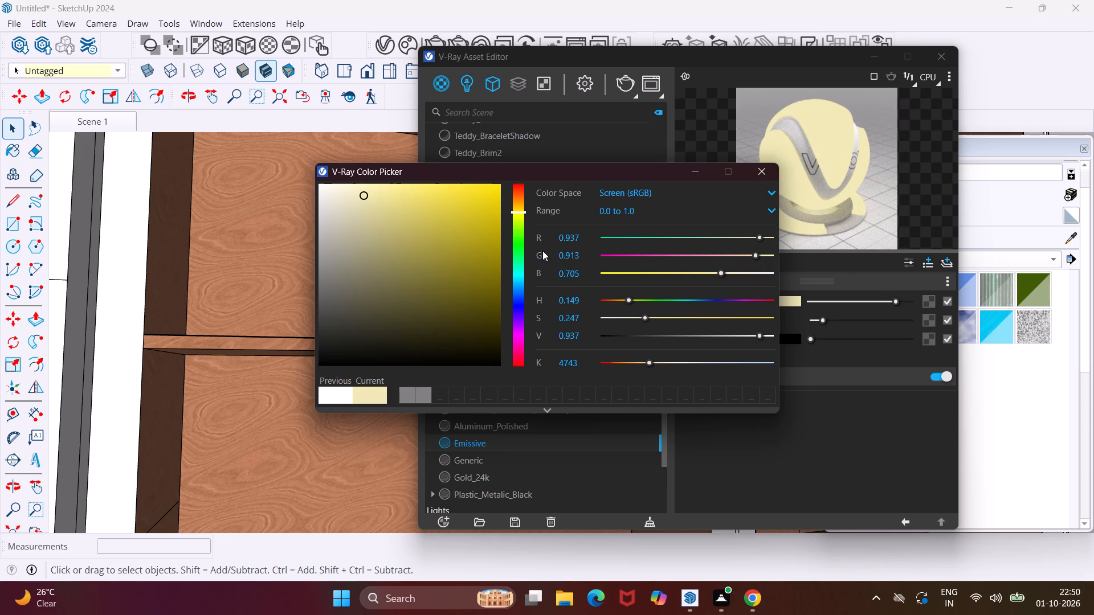
left_click(765, 172)
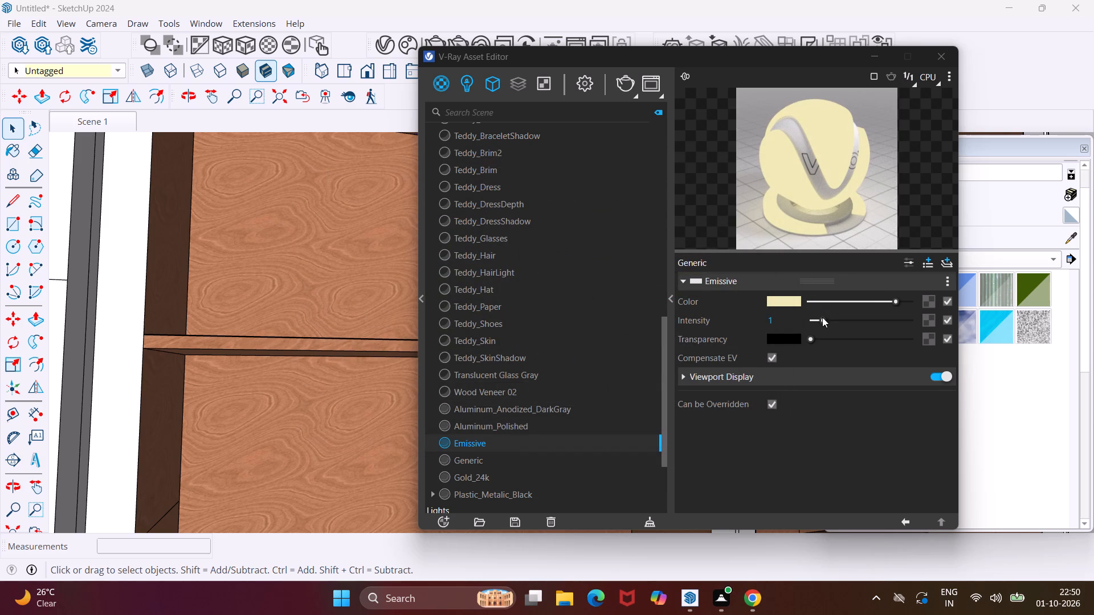
left_click_drag(819, 319, 830, 322)
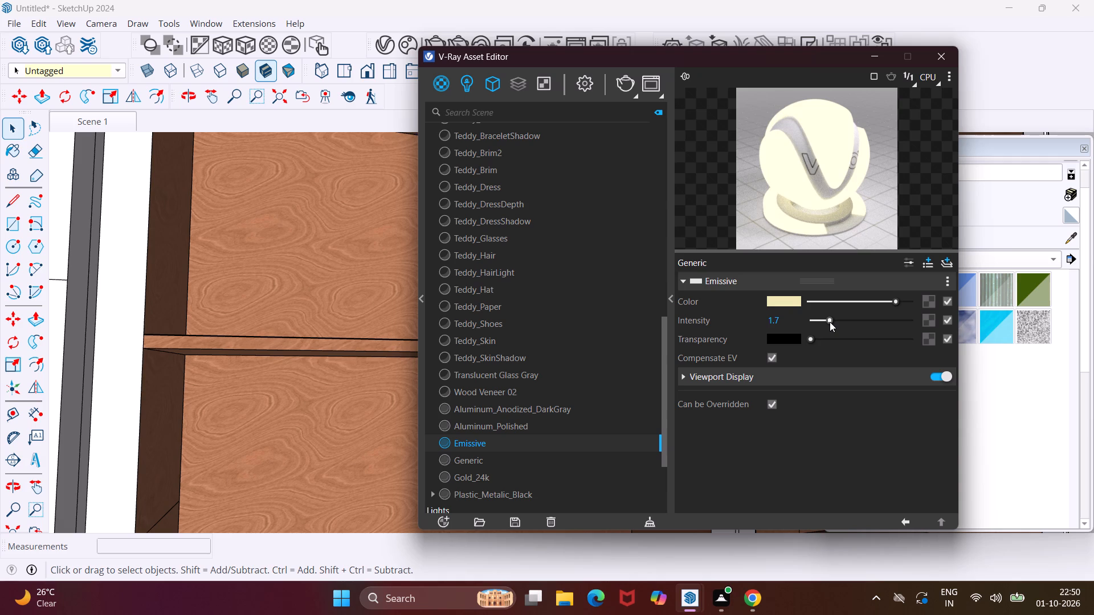
Raise the Emissive material's intensity to 2.1 and close the V-Ray Asset Editor.
left_click_drag(830, 322, 831, 322)
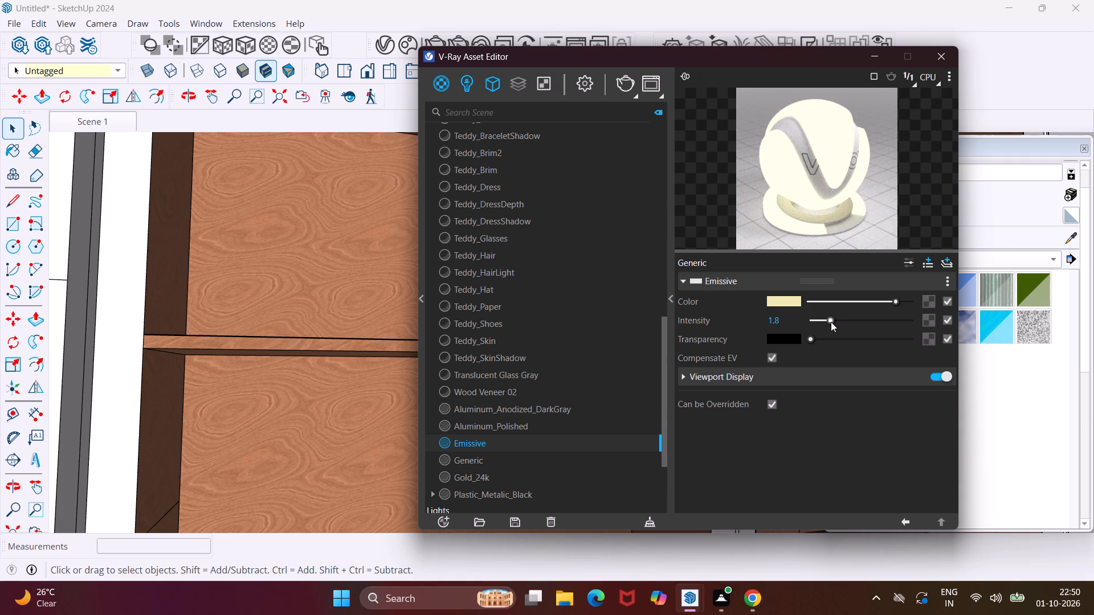
left_click(830, 322)
left_click(939, 52)
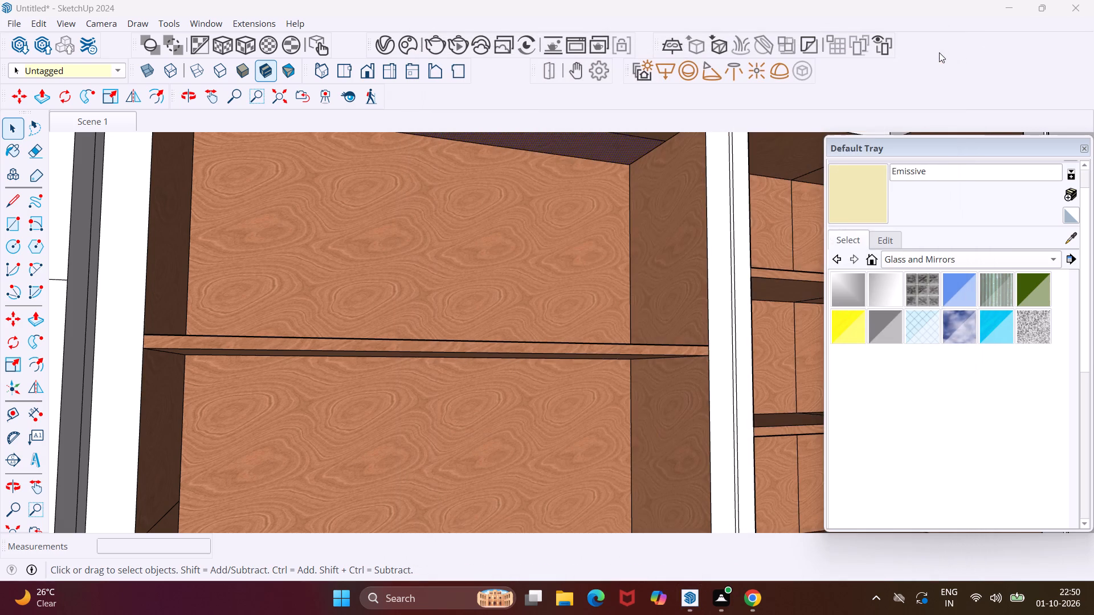
Paint the 9" strip under the top panel of the fridge-side open wall cabinet with the Emissive material.
left_click(871, 198)
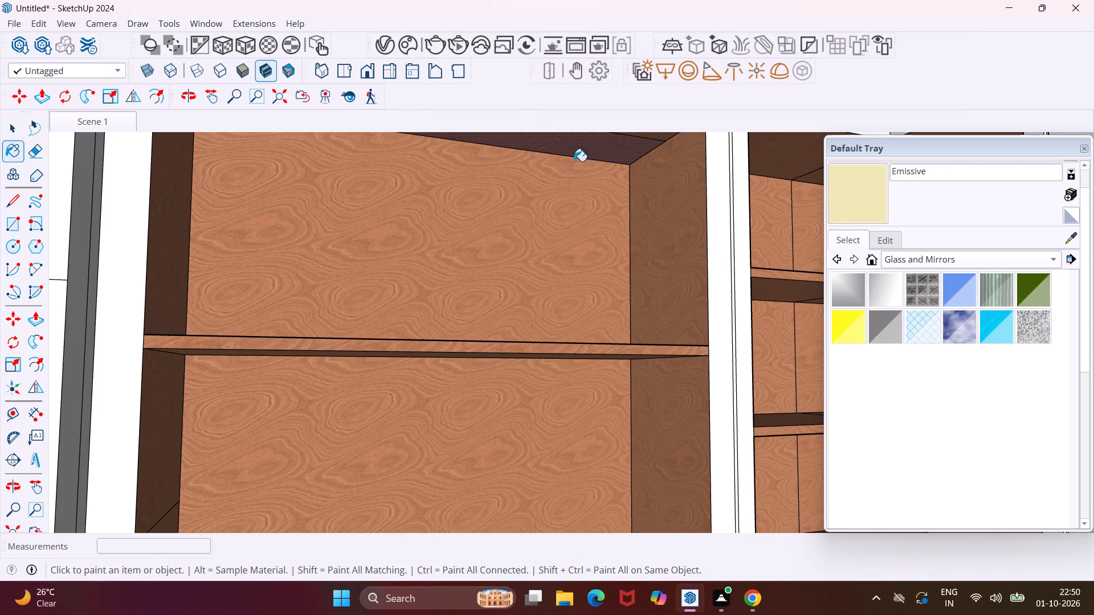
left_click(582, 146)
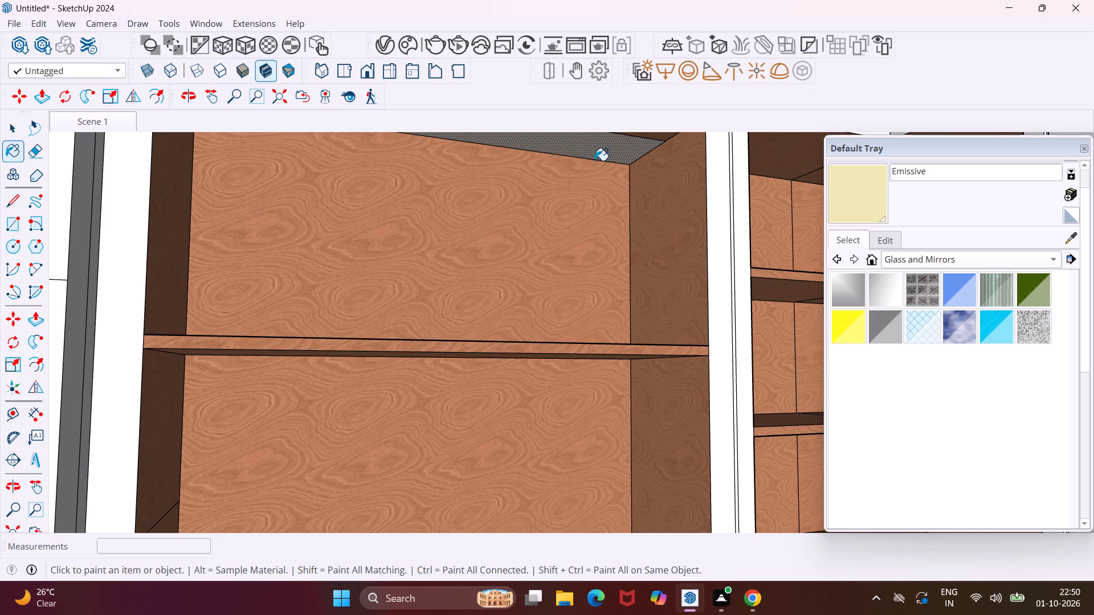
key("Escape")
key("space")
Copy the back edge of the middle shelf's underside 9" forward in the fridge-side open wall cabinet.
middle_click_drag(459, 387, 448, 374)
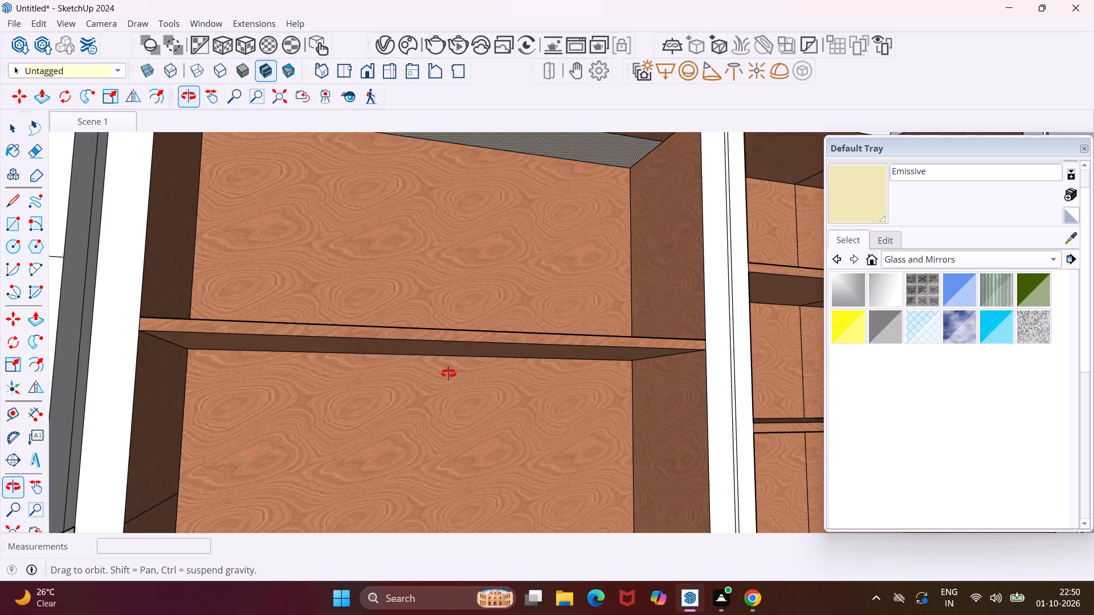
middle_click_drag(448, 374, 445, 360)
scroll(451, 357, "up", 4)
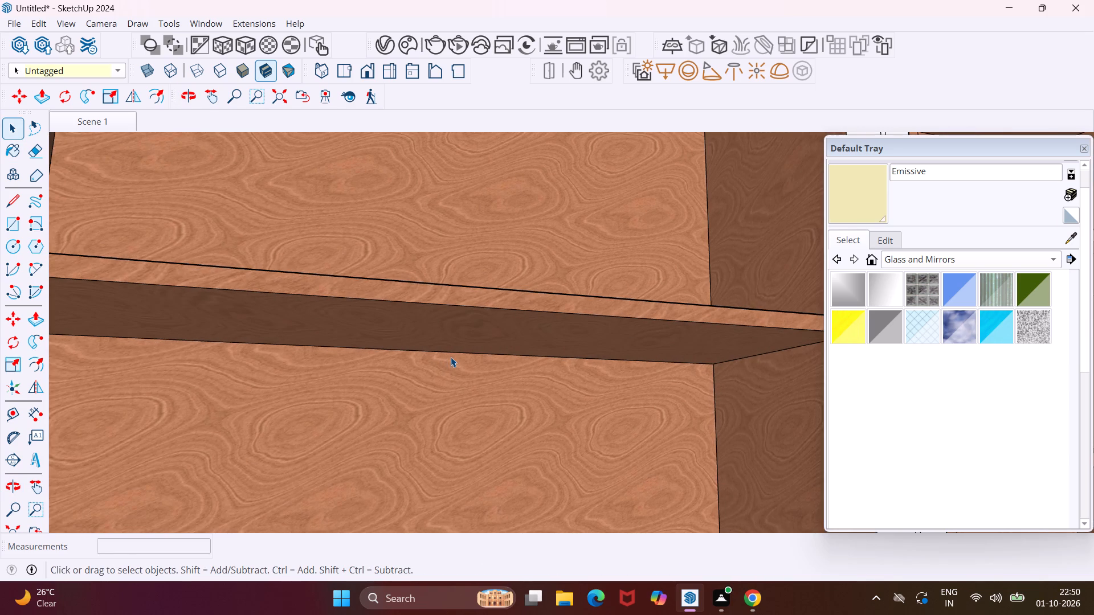
left_click(448, 353)
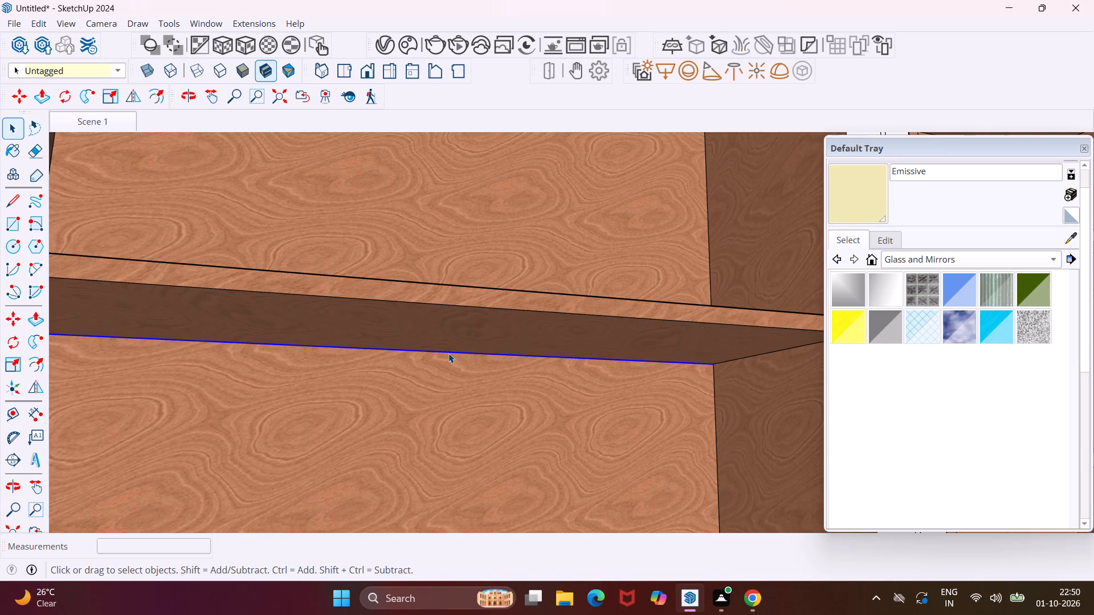
key("m")
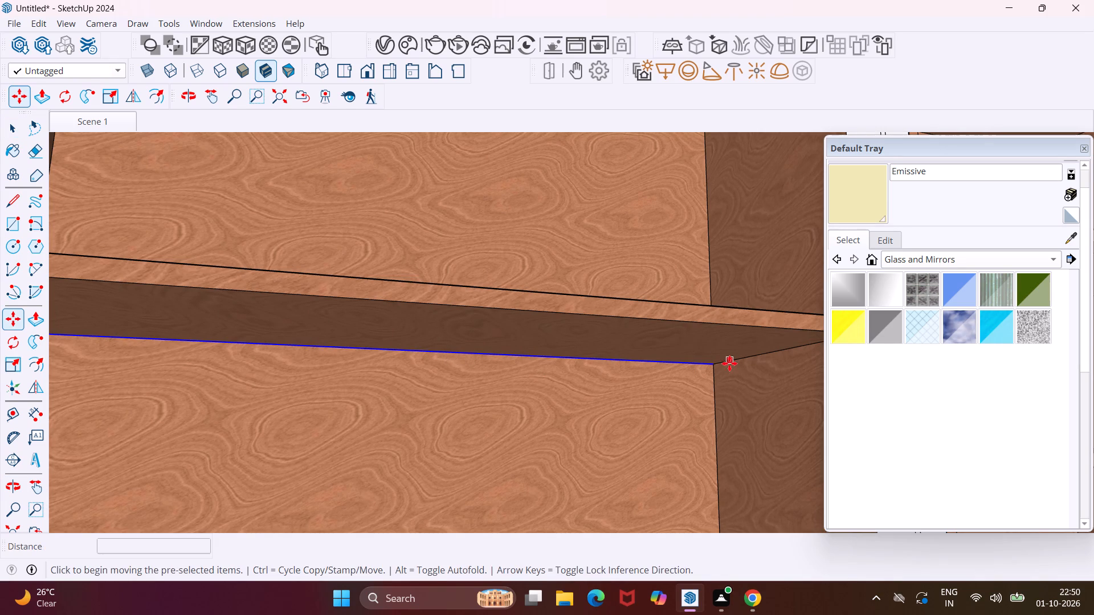
left_click(718, 366)
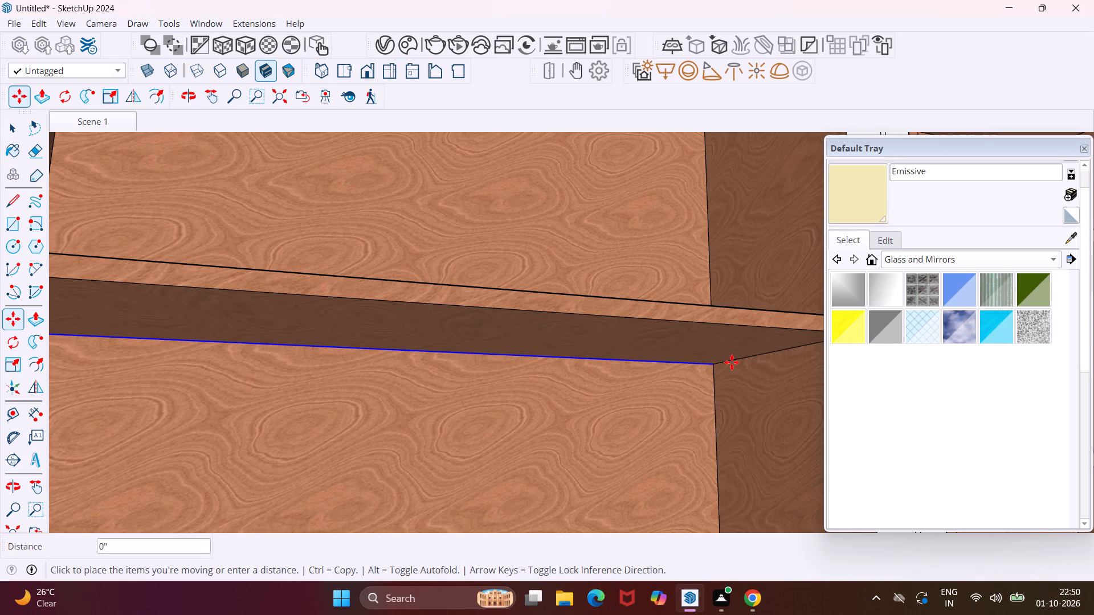
scroll(713, 364, "up", 7)
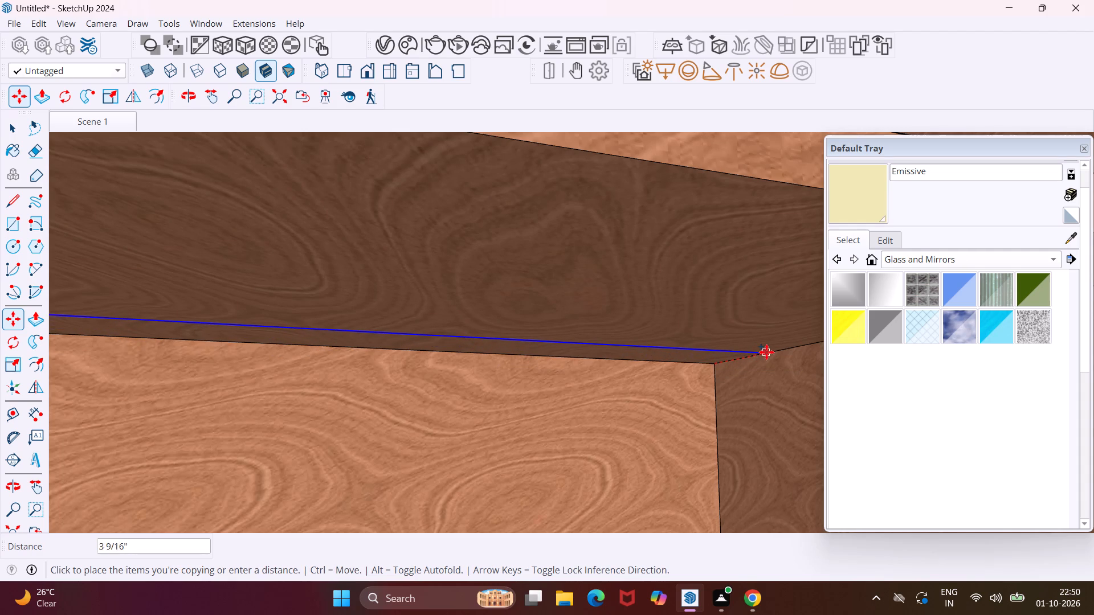
scroll(753, 351, "up", 5)
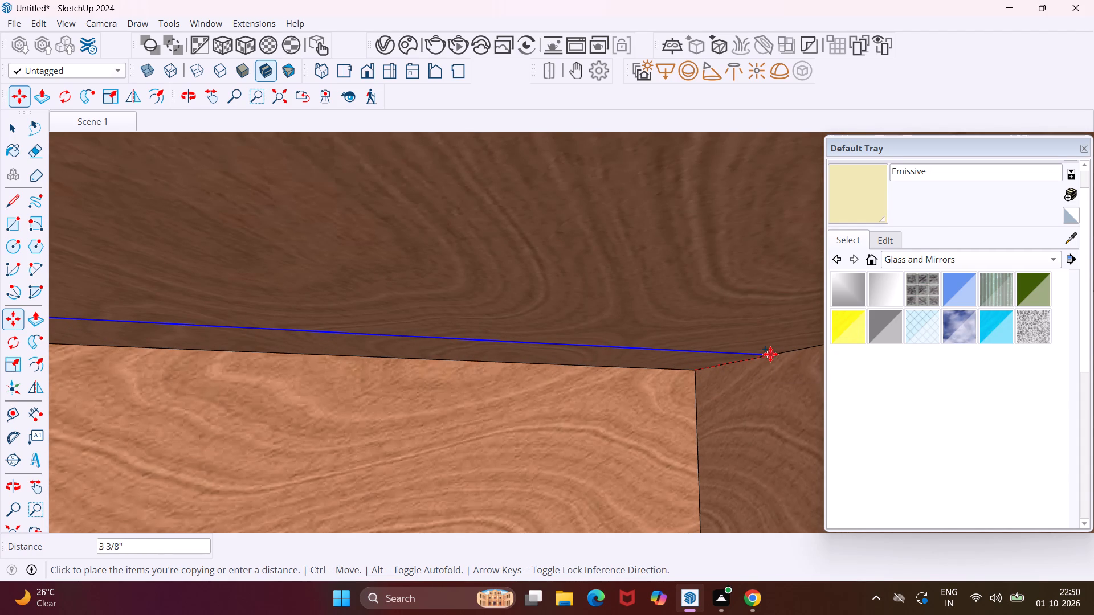
key("9")
key("shift+quotedbl")
key("Return")
key("Escape")
key("space")
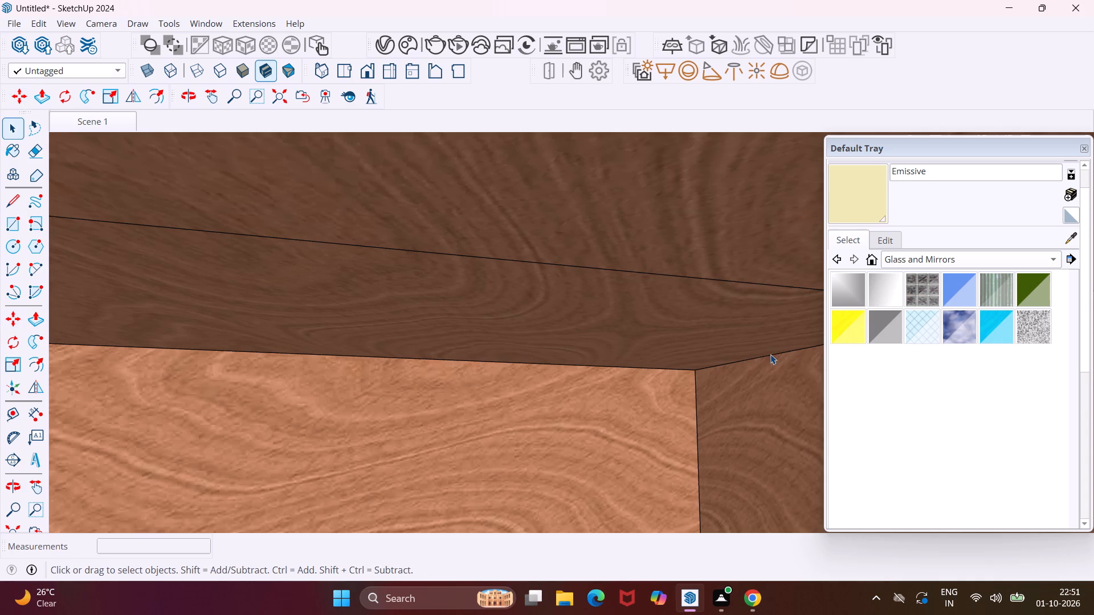
Paint the new strip under the middle shelf of the fridge-side open wall cabinet with the Emissive material.
left_click(730, 342)
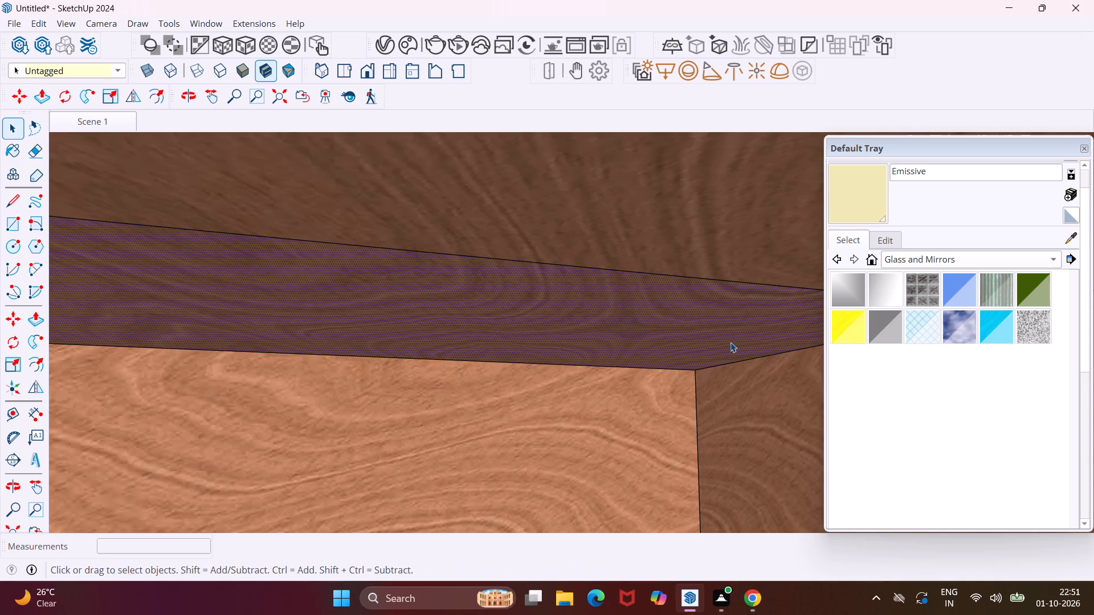
left_click(848, 200)
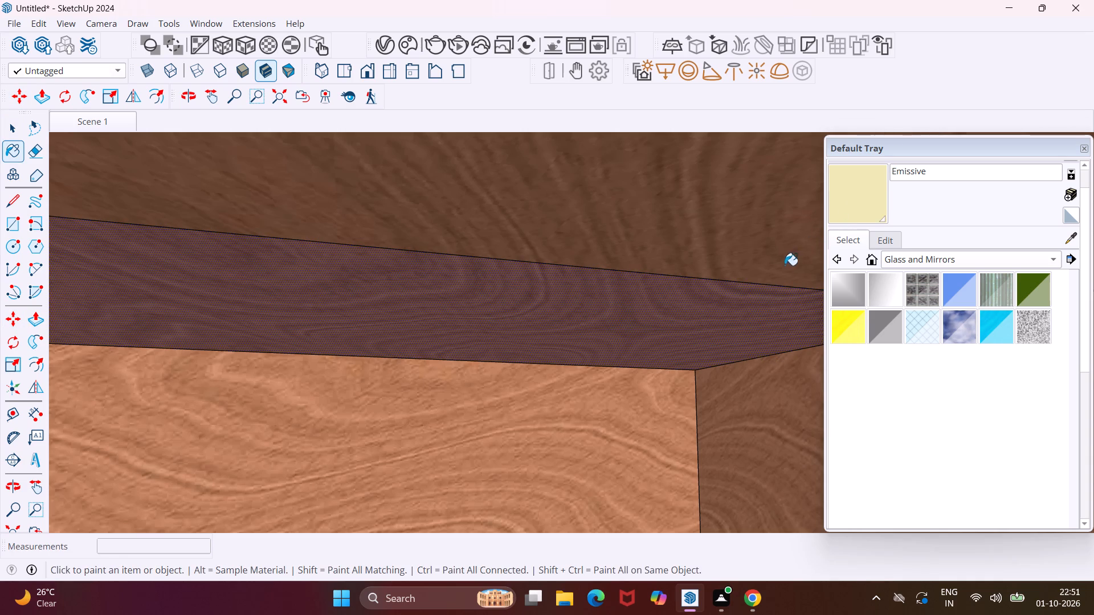
left_click(724, 304)
scroll(700, 313, "down", 4)
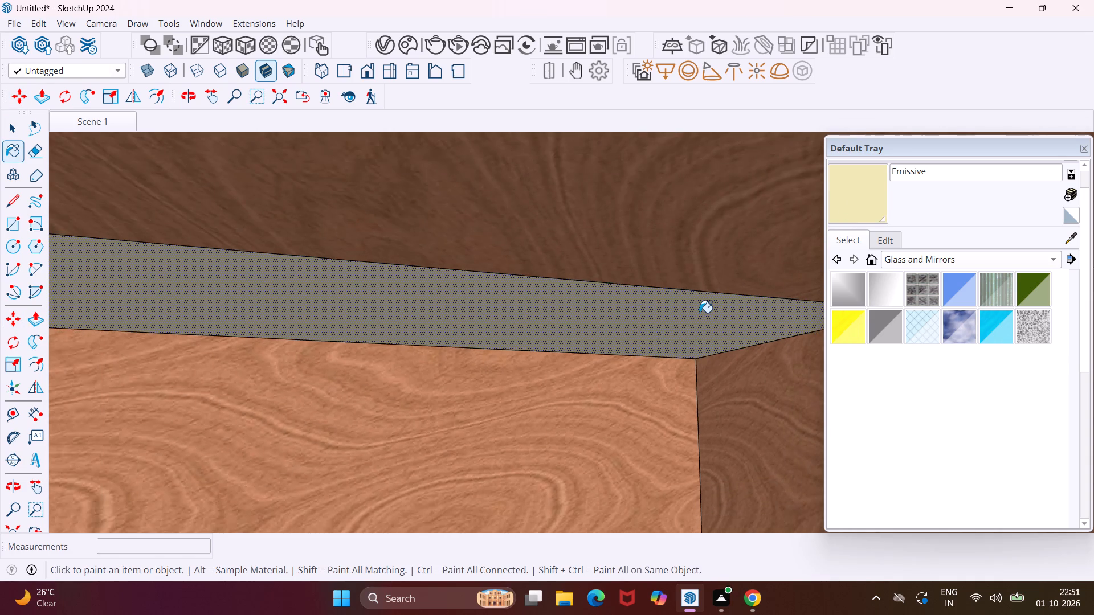
middle_click_drag(699, 313, 651, 345)
scroll(597, 324, "down", 5)
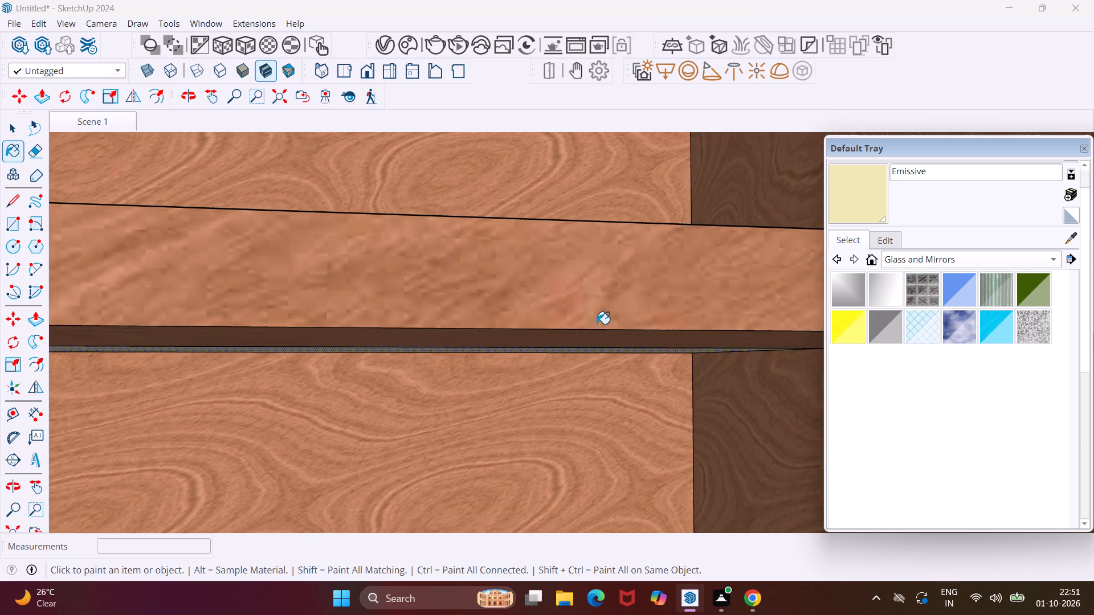
scroll(591, 324, "down", 4)
key("Escape")
key("space")
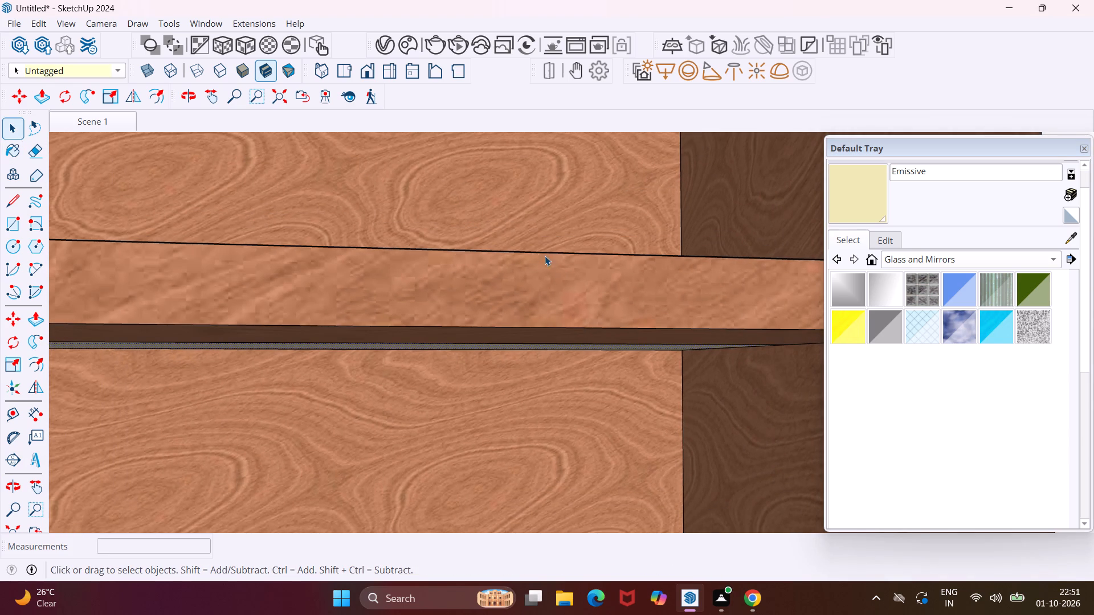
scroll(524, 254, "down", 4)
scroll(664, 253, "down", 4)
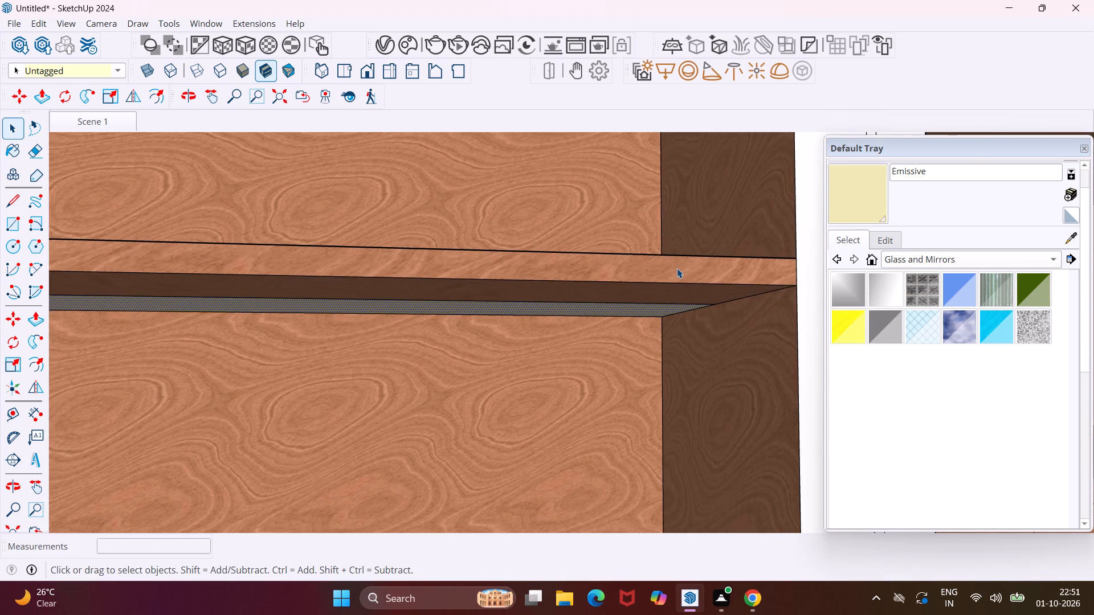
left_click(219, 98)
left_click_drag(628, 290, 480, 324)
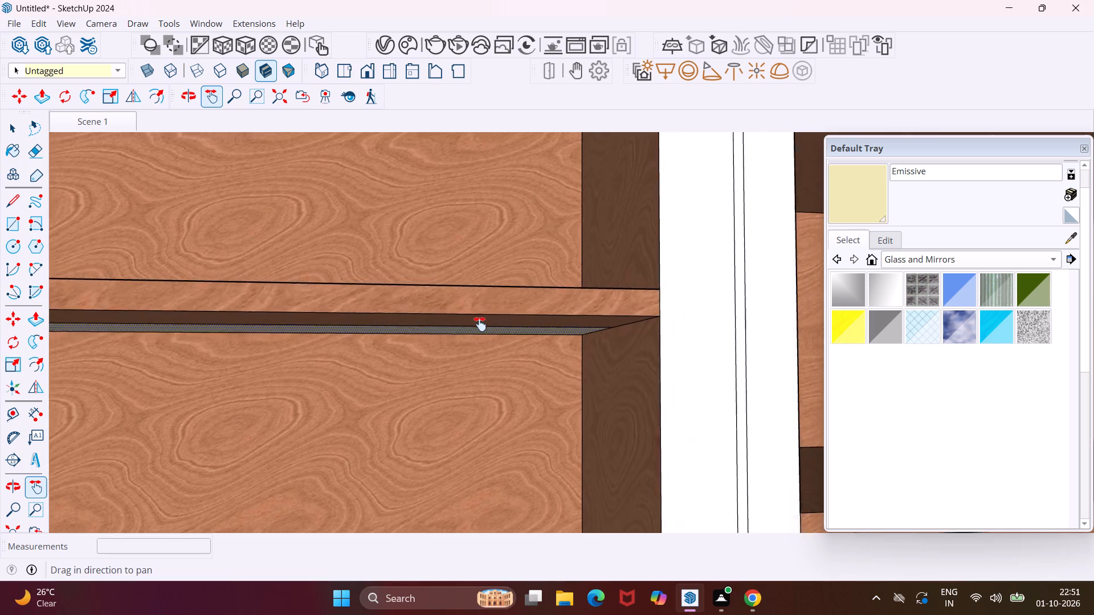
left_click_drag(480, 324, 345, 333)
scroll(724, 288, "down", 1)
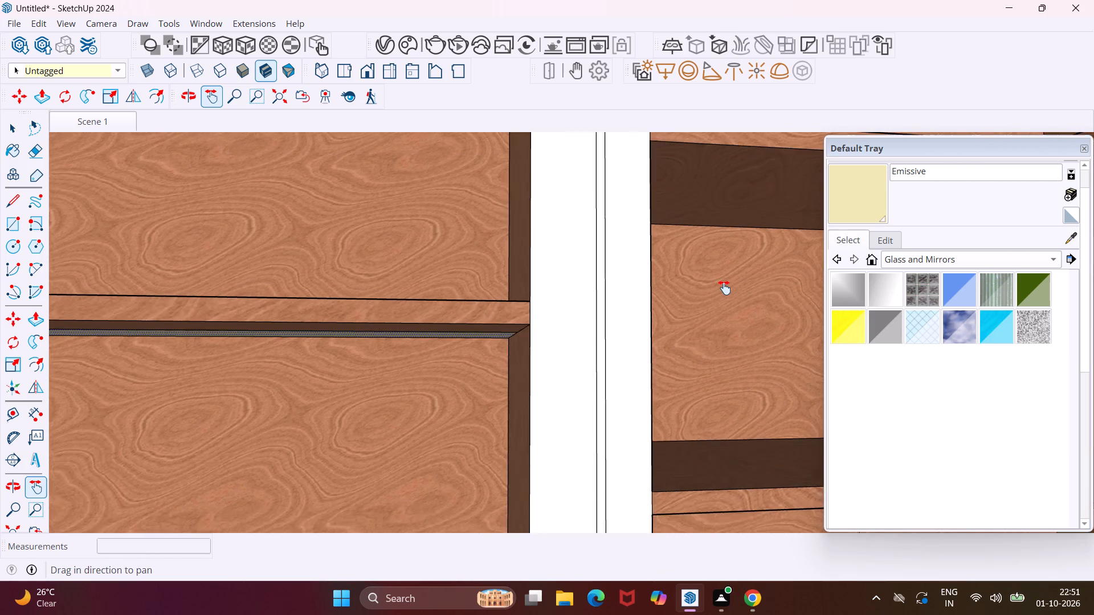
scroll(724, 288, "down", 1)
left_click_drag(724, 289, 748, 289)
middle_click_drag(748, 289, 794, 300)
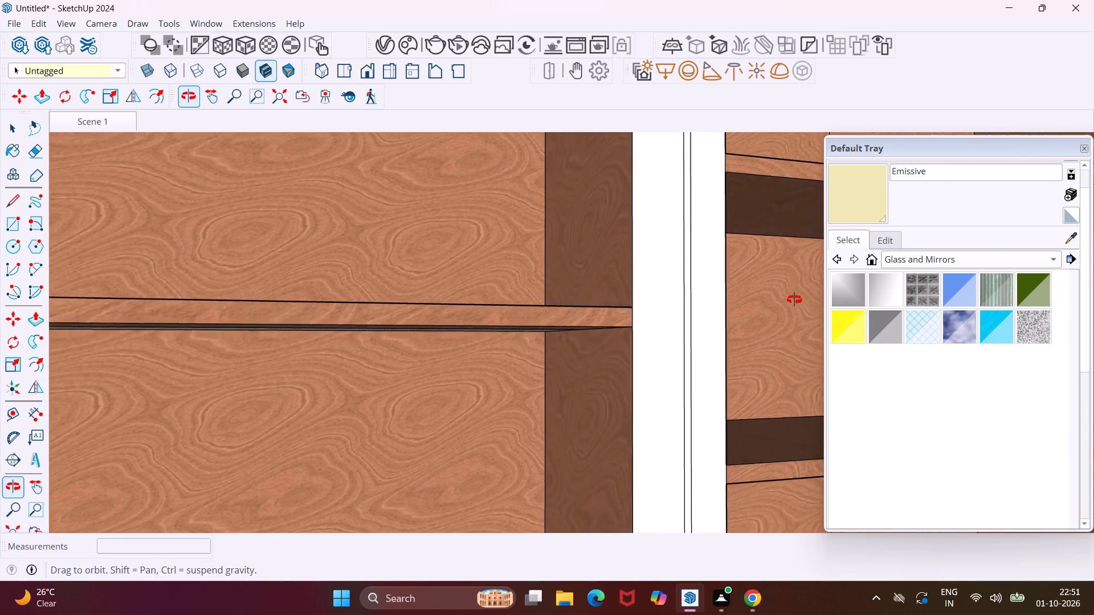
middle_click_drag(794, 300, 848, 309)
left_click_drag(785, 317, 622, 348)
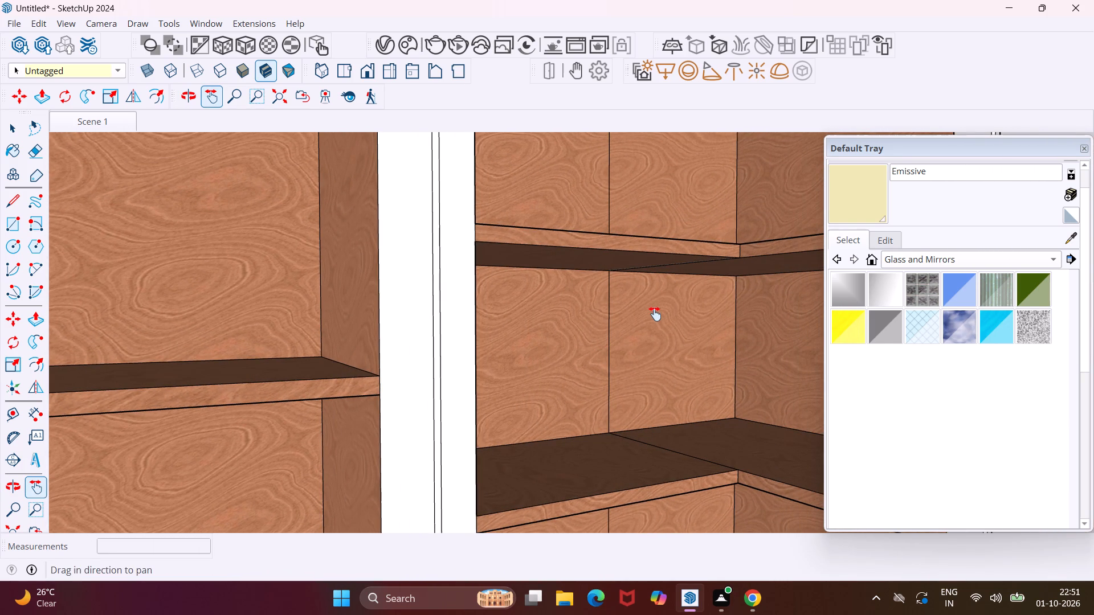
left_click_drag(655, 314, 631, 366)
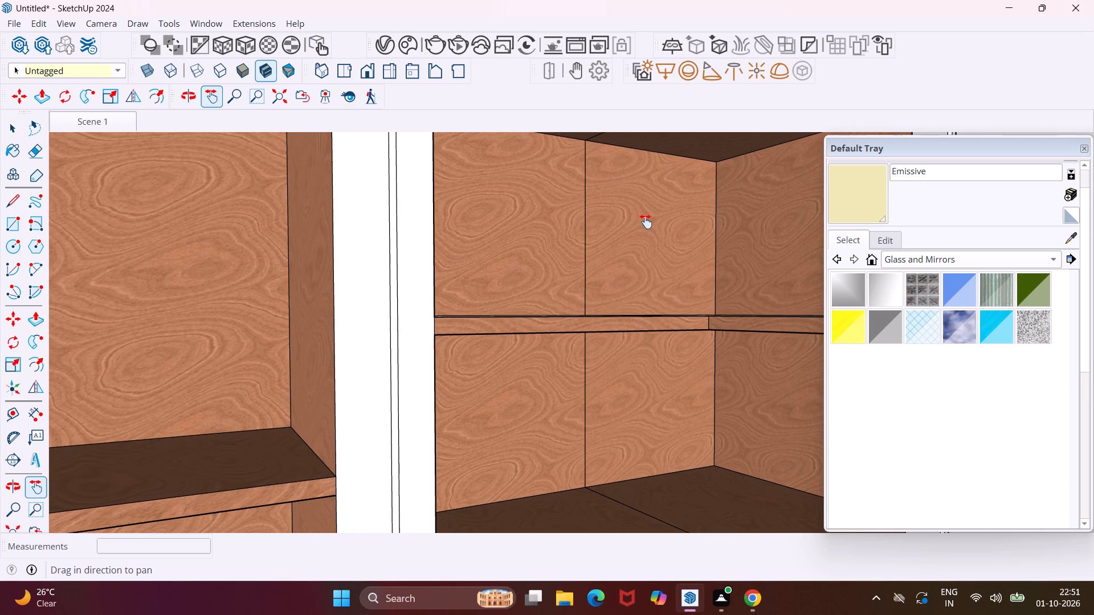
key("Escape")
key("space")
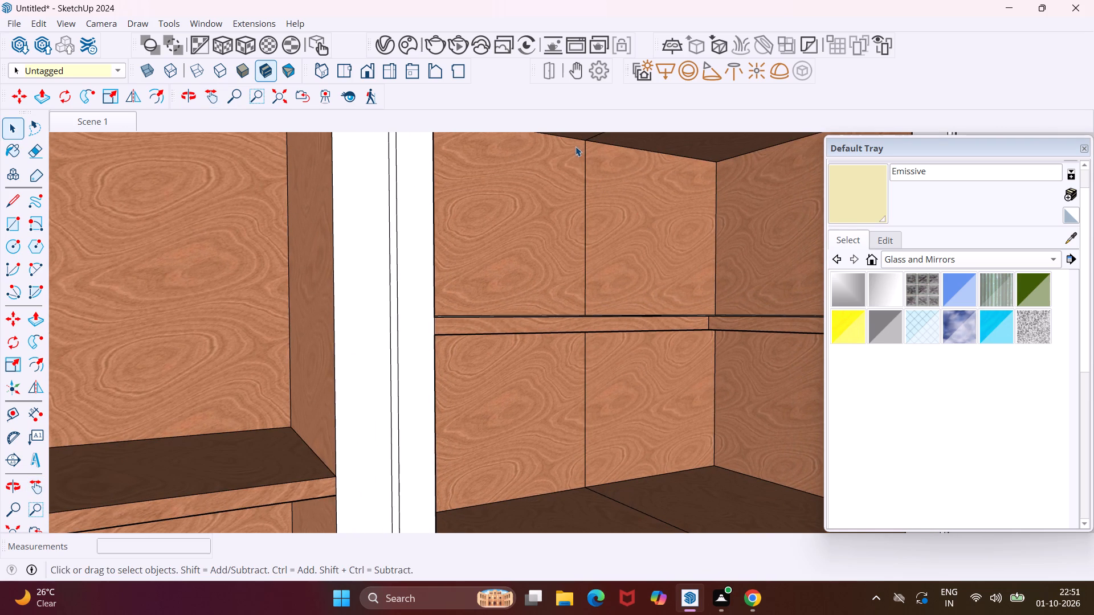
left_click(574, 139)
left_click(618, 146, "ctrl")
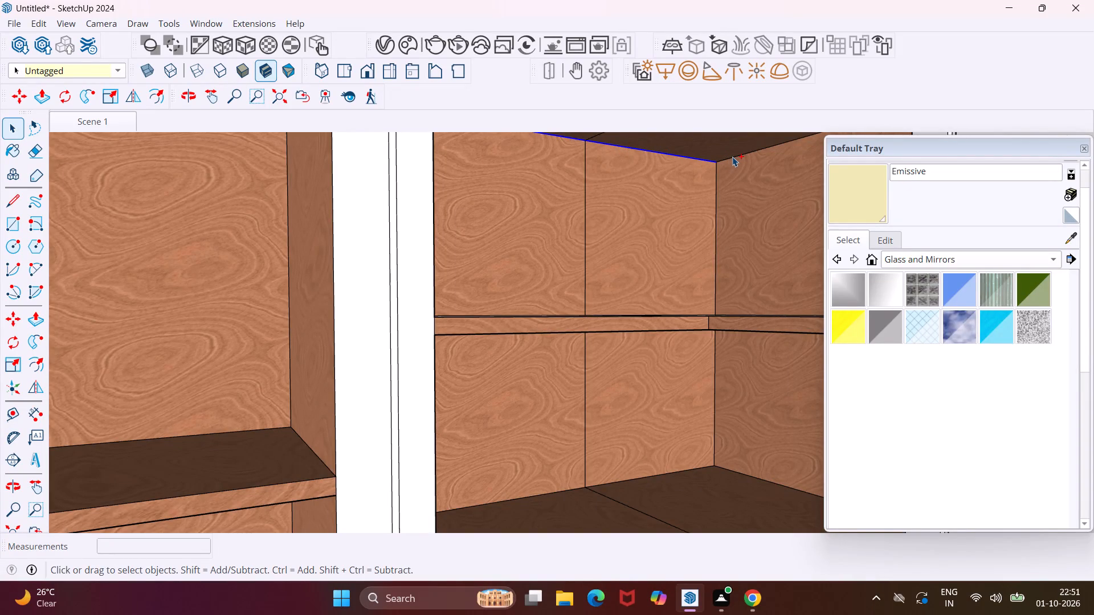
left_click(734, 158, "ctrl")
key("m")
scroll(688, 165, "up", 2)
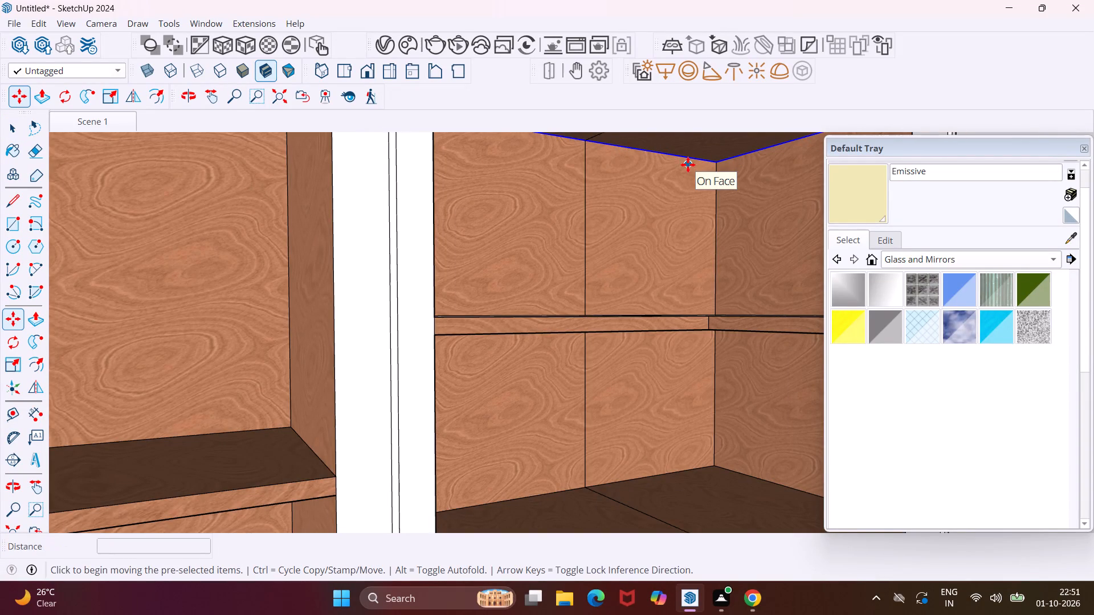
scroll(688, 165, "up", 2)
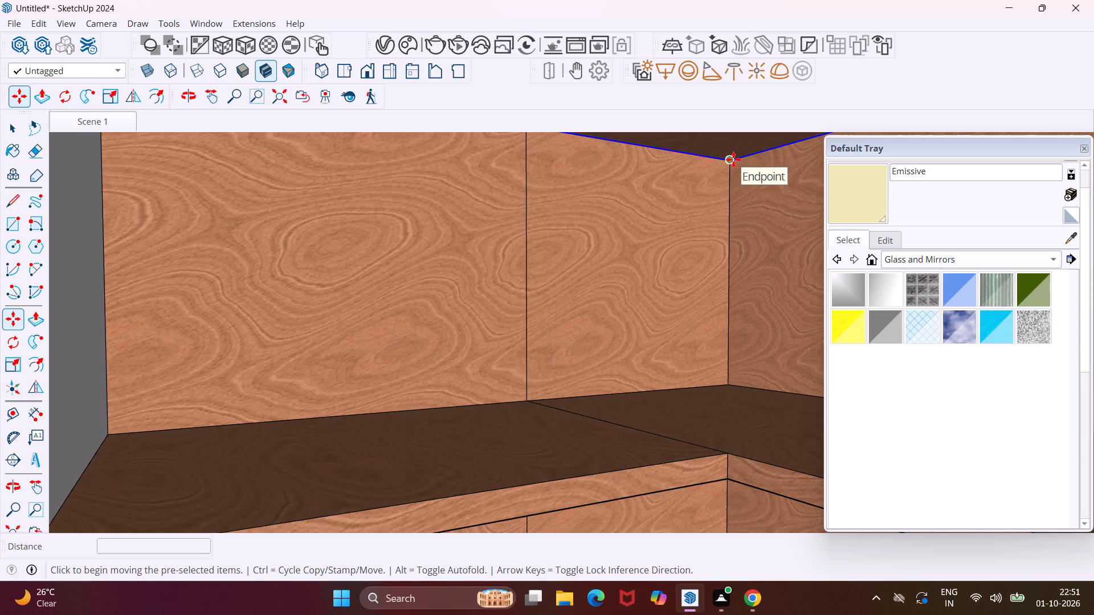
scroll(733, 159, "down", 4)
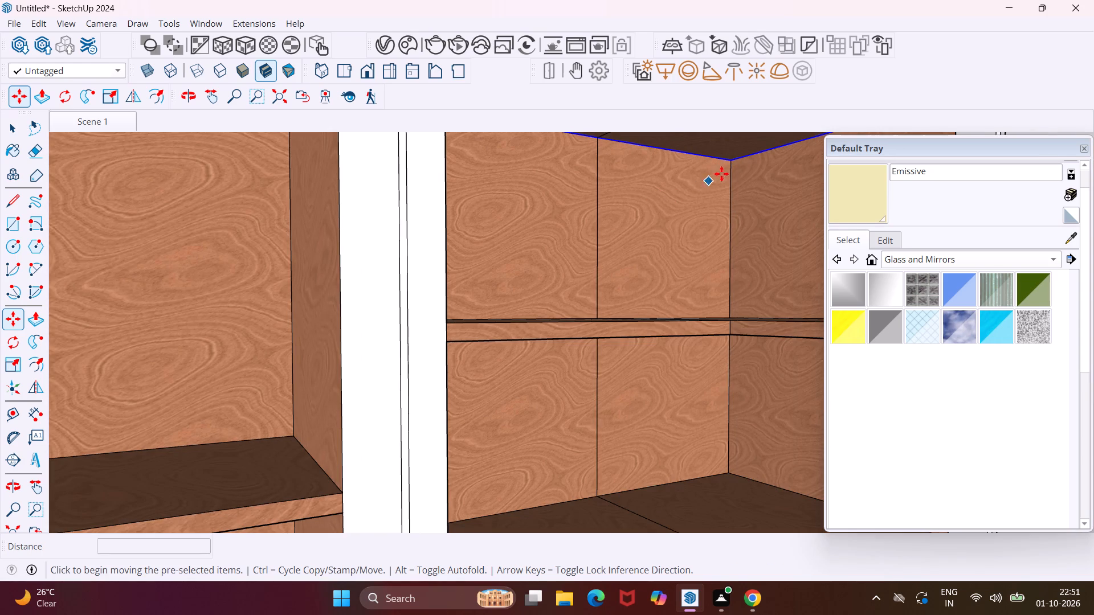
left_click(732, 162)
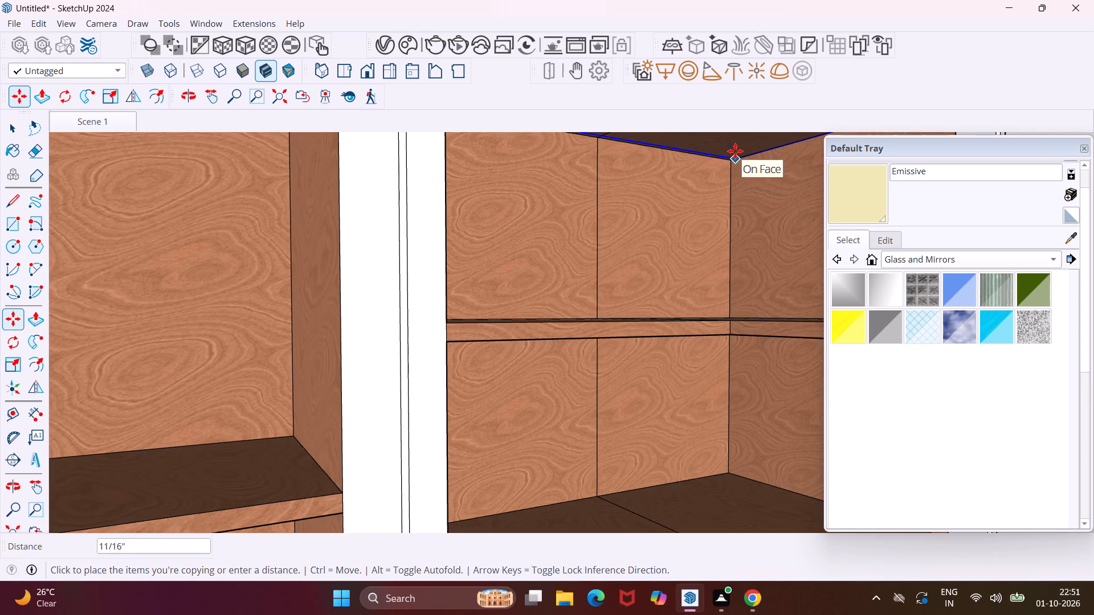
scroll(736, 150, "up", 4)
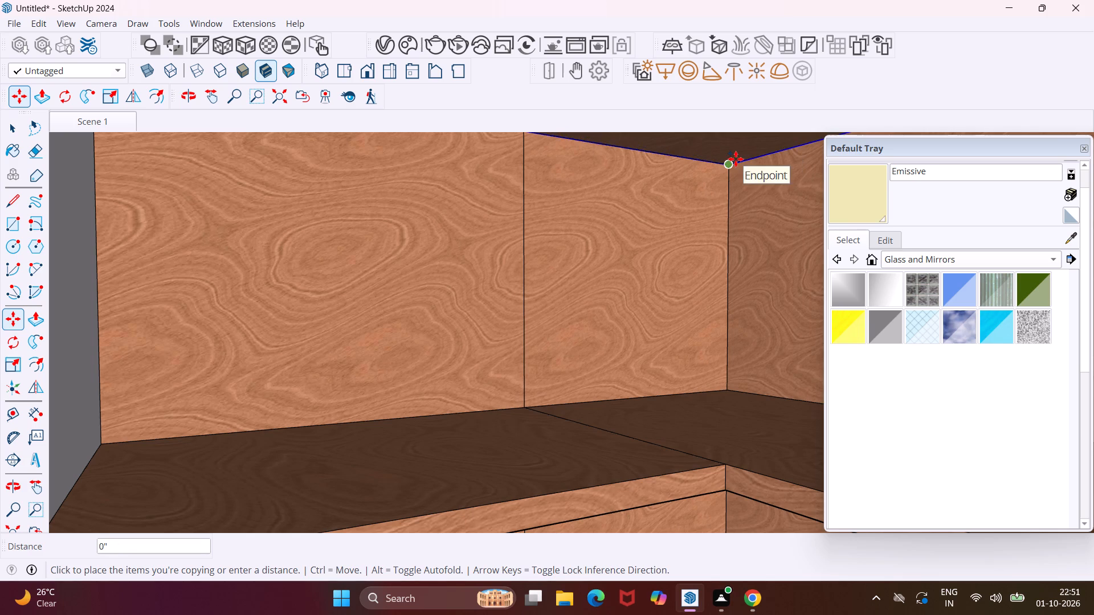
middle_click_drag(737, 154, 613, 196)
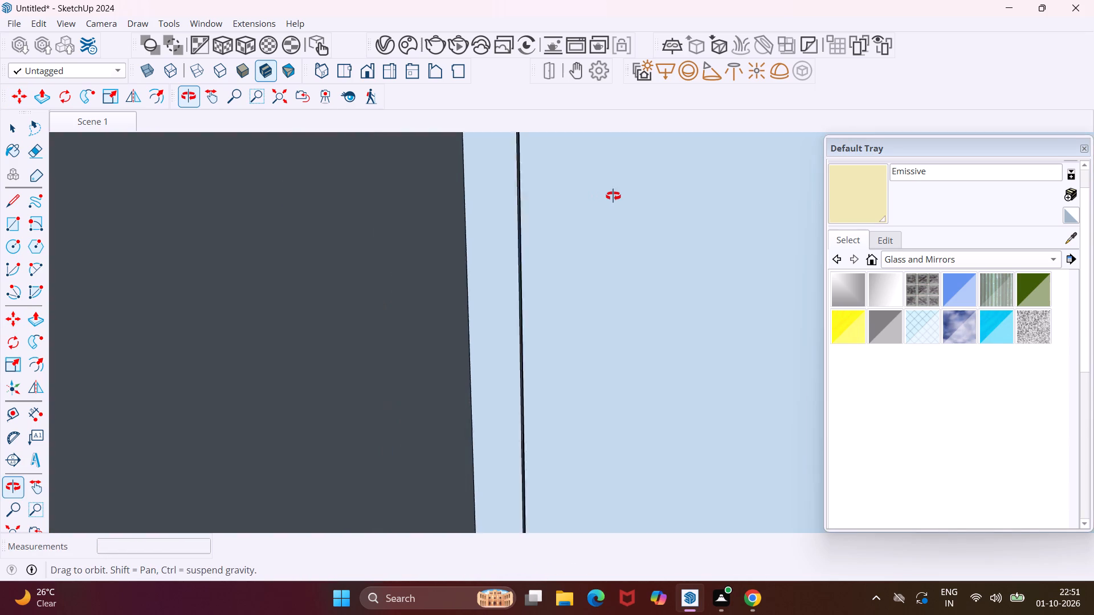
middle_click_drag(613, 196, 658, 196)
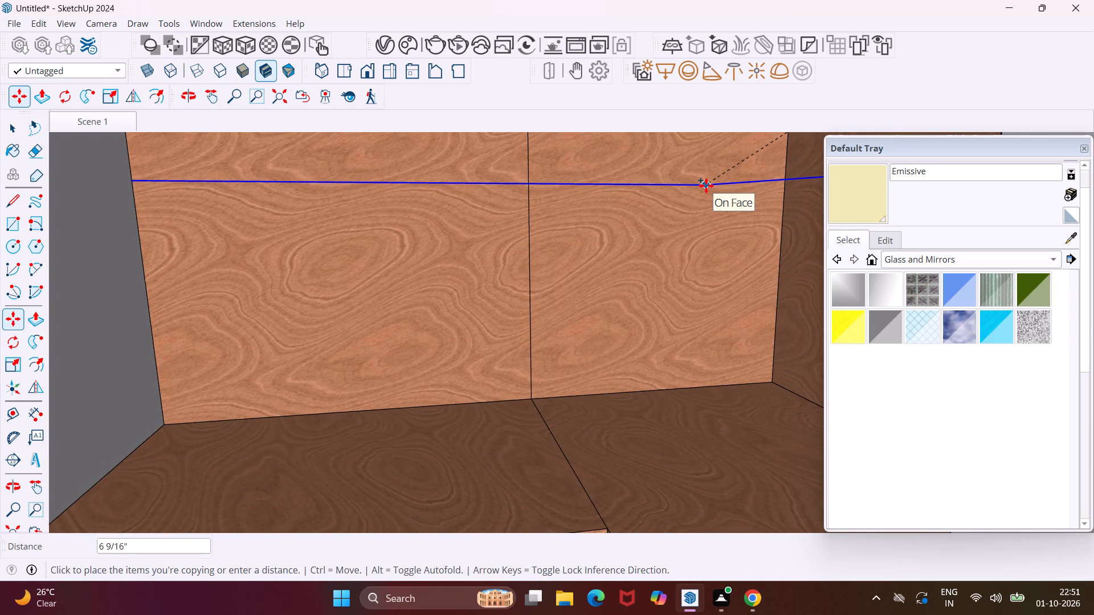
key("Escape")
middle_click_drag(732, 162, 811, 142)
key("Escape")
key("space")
Copy the back edges of the top panel's underside 9" forward in the corner open wall cabinet.
left_click(779, 143)
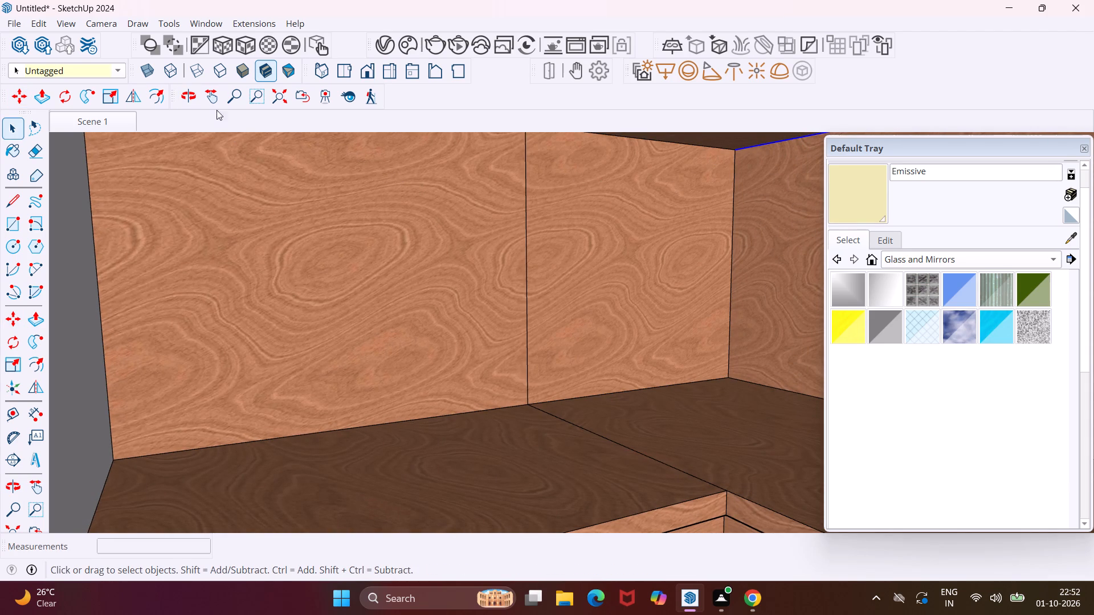
left_click(210, 93)
left_click_drag(267, 225, 261, 262)
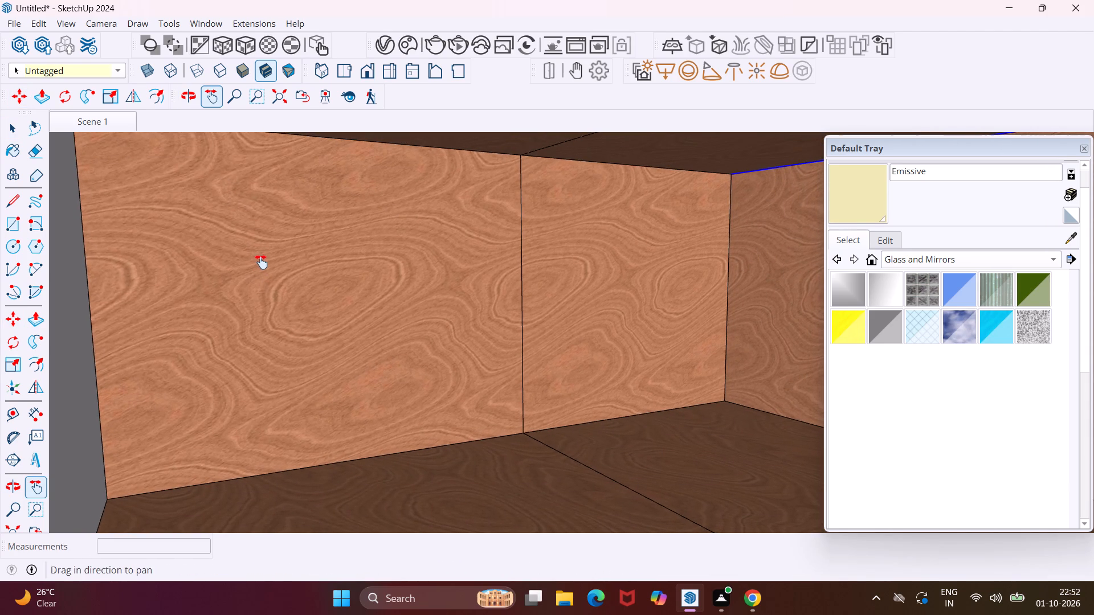
left_click_drag(261, 262, 248, 264)
middle_click_drag(240, 265, 232, 267)
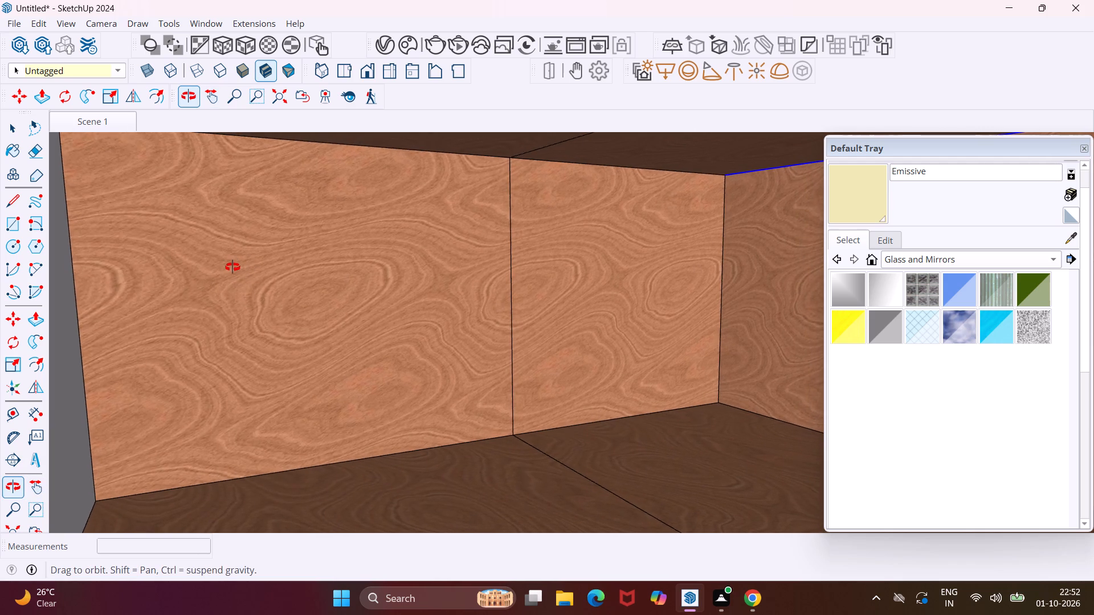
middle_click_drag(232, 267, 205, 274)
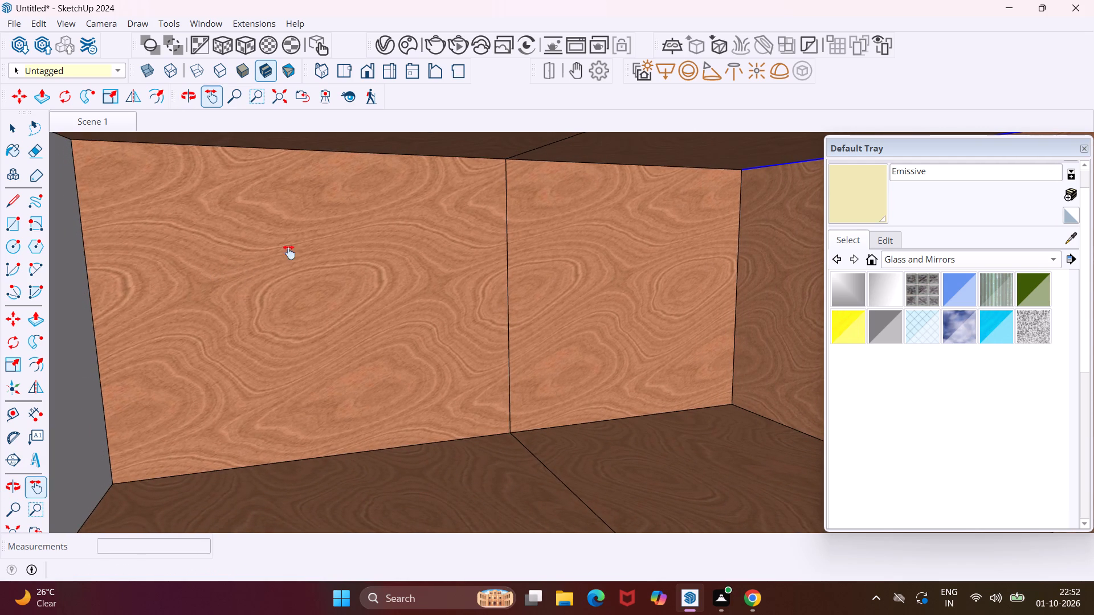
key("Escape")
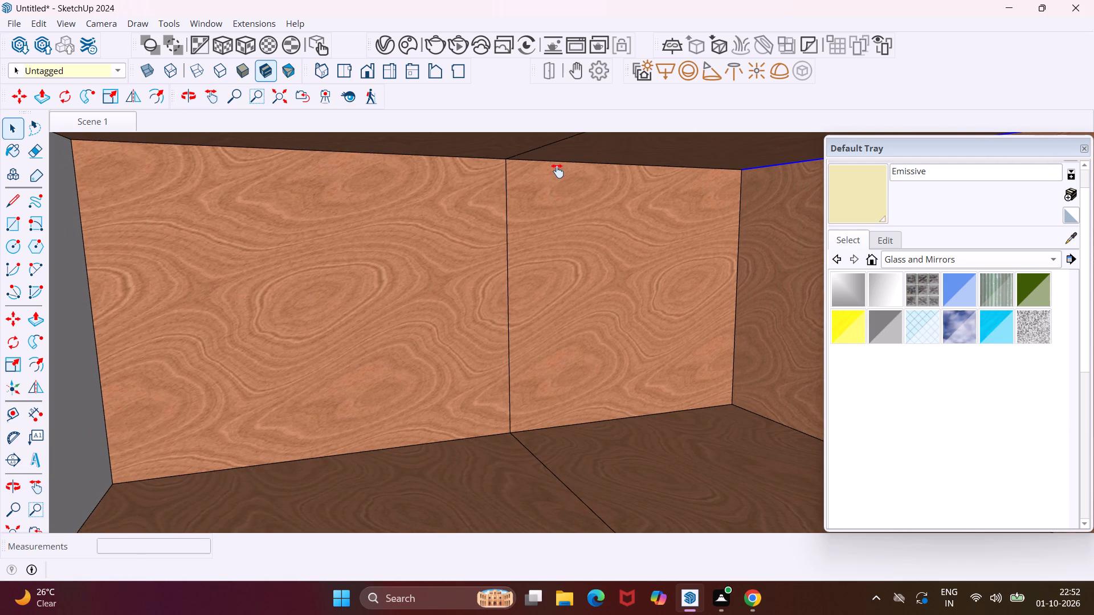
key("space")
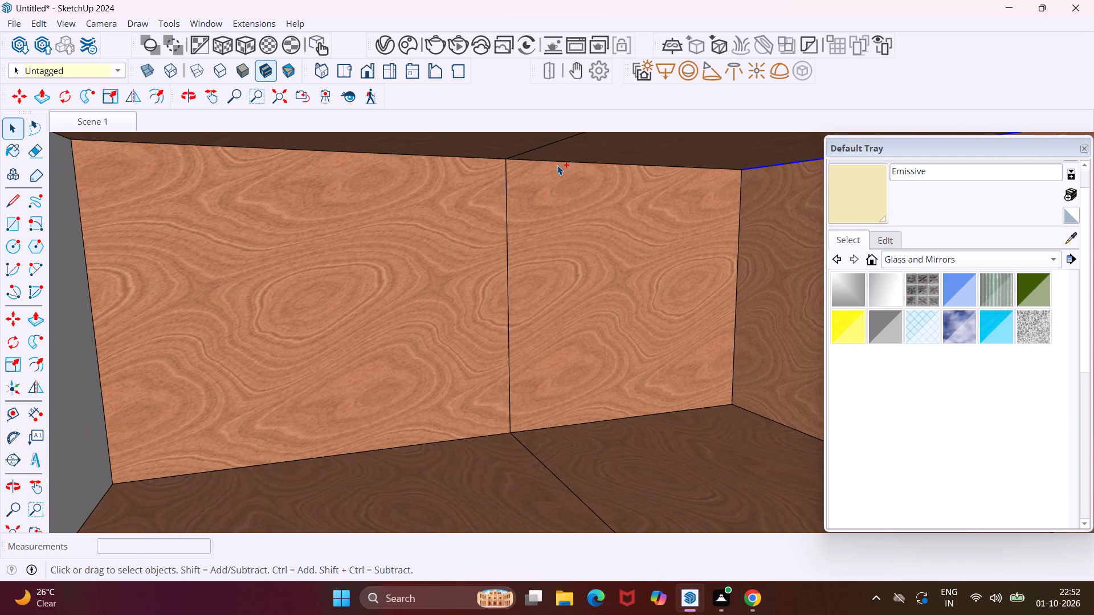
left_click(557, 163, "ctrl")
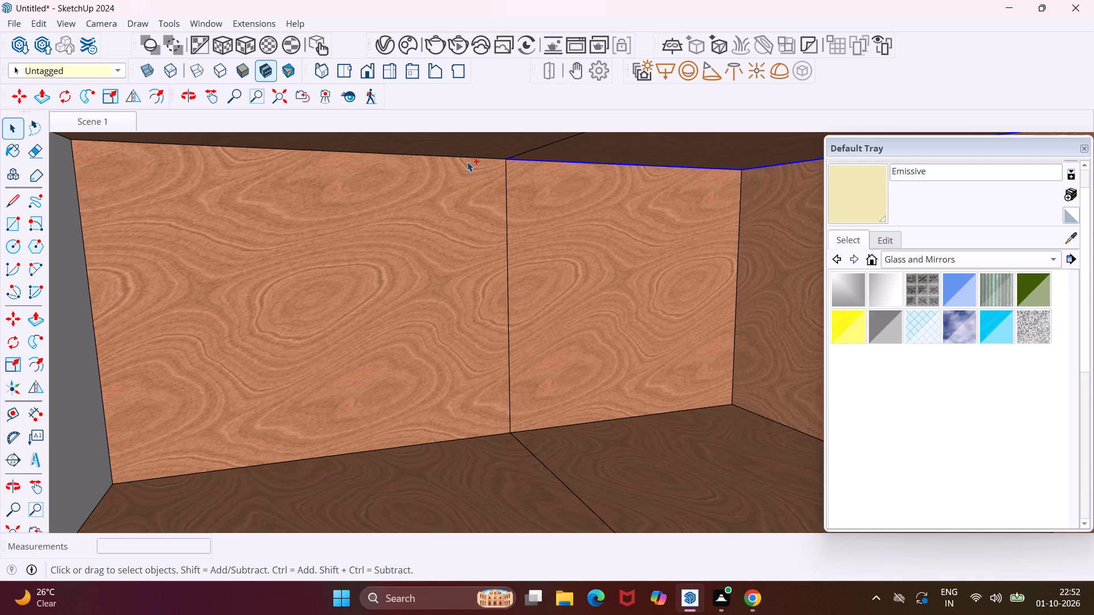
left_click(467, 157, "ctrl")
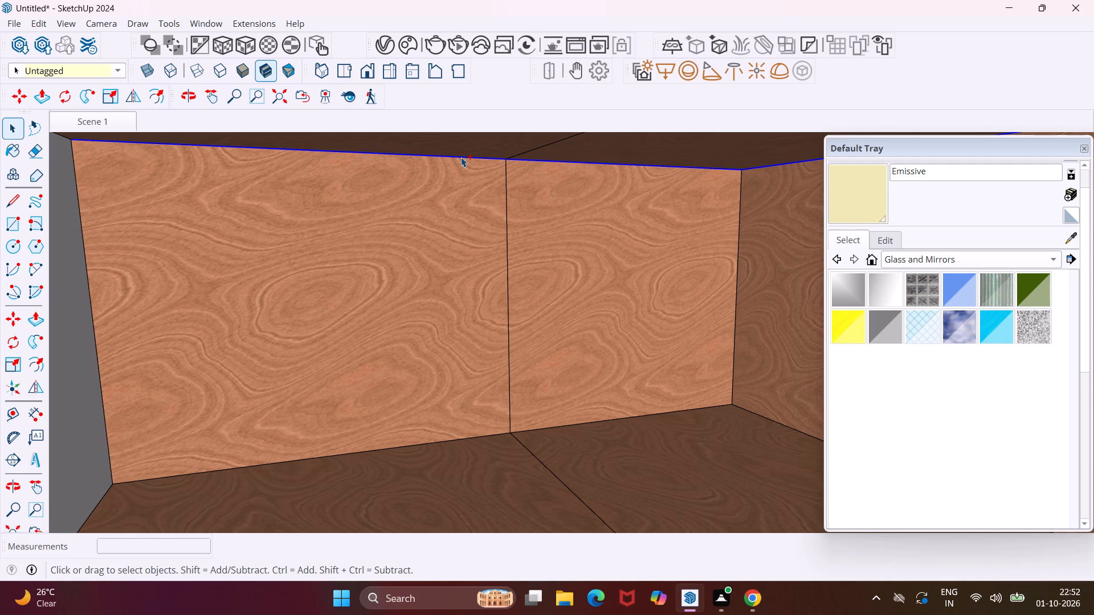
key("m")
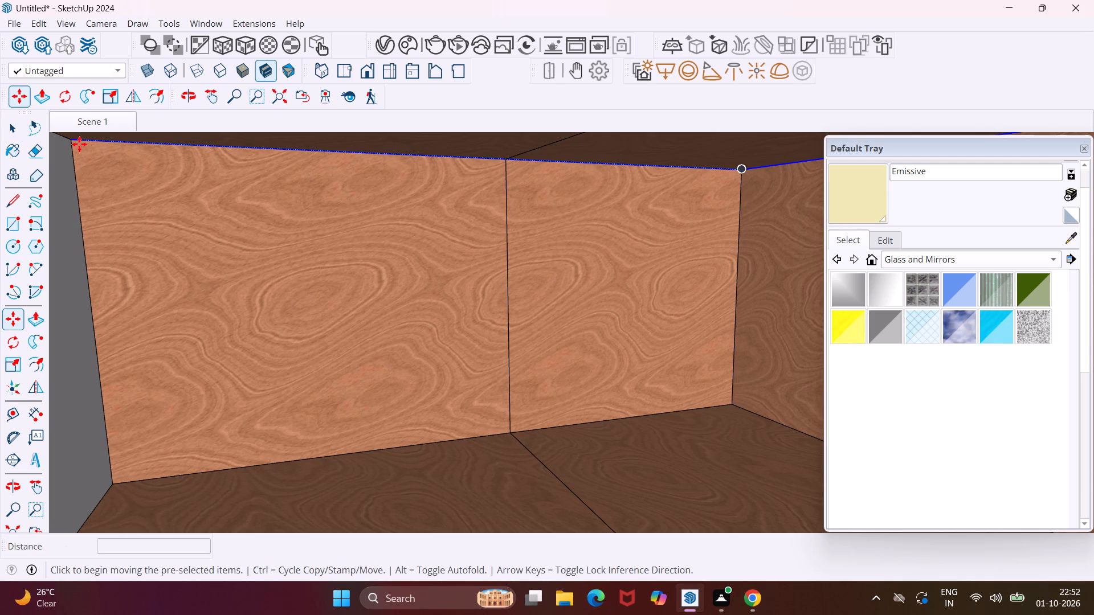
left_click(73, 140)
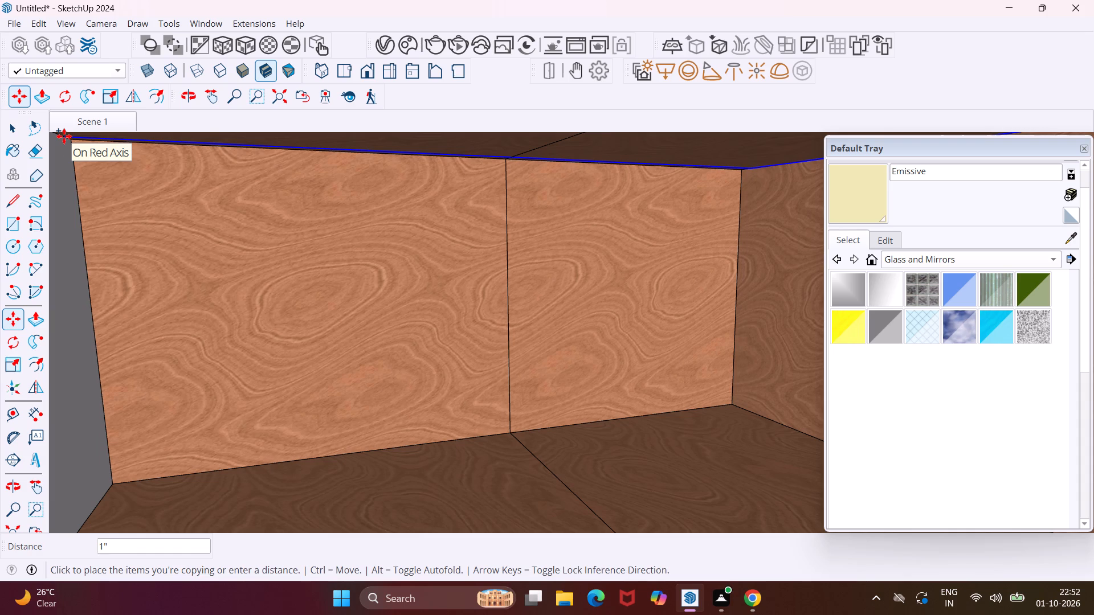
key("9")
key("shift+quotedbl")
key("Return")
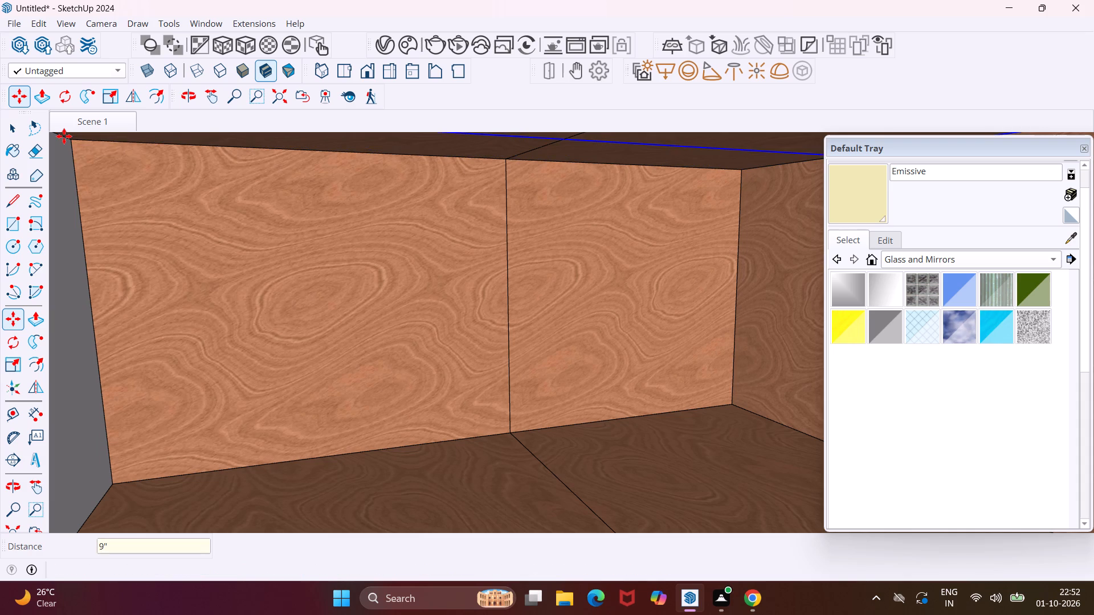
key("Escape")
key("space")
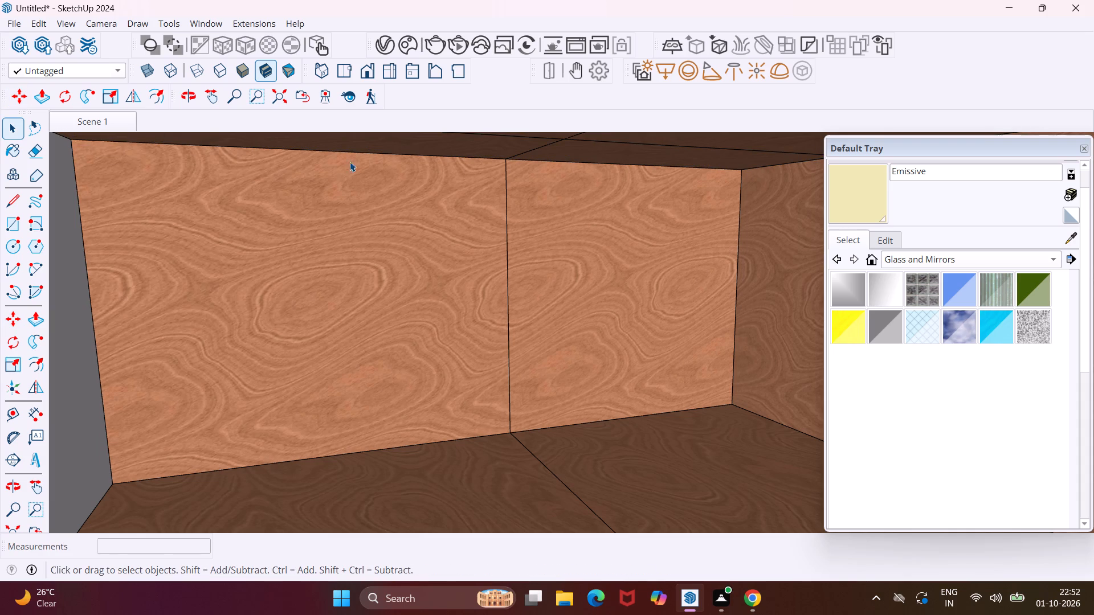
Paint both sections of the new 9" strip under the corner open wall cabinet's top panel with the Emissive material.
left_click(848, 198)
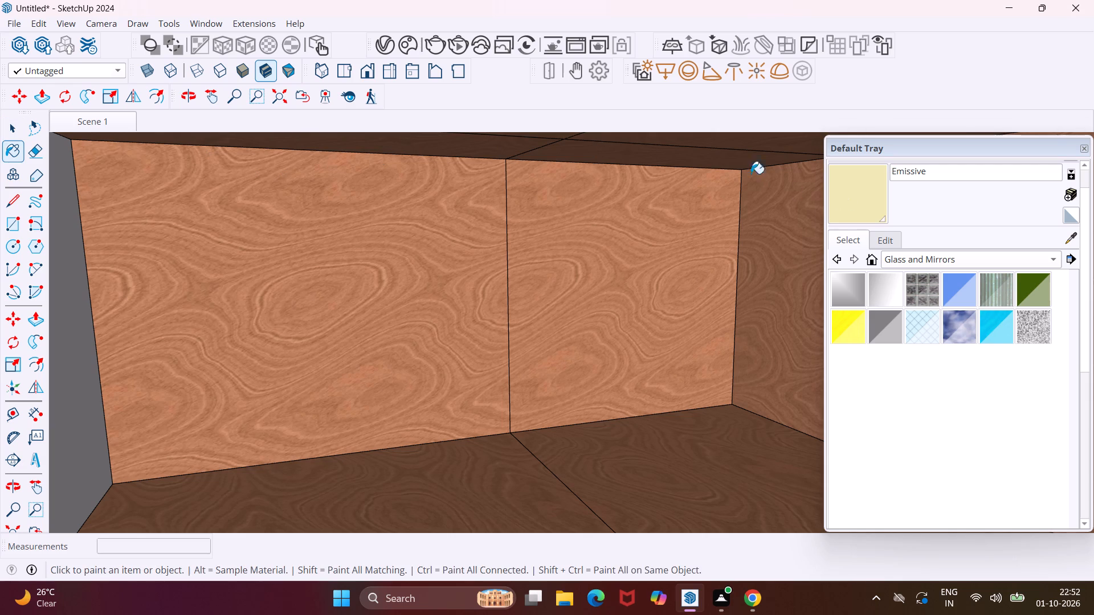
left_click(507, 139)
left_click(554, 151)
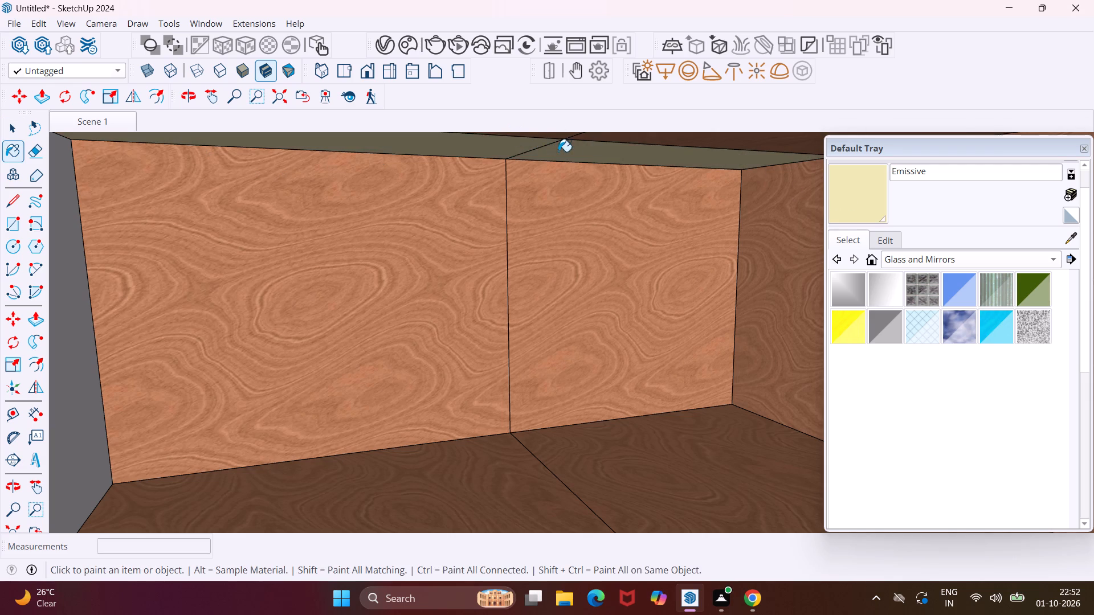
middle_click_drag(647, 164, 701, 163)
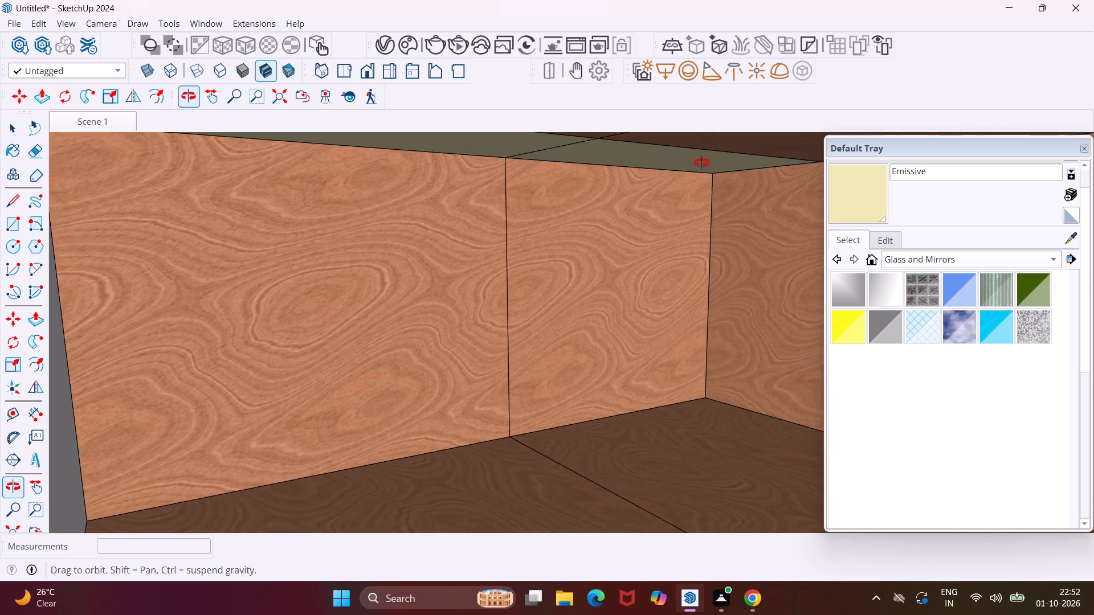
middle_click_drag(701, 163, 762, 137)
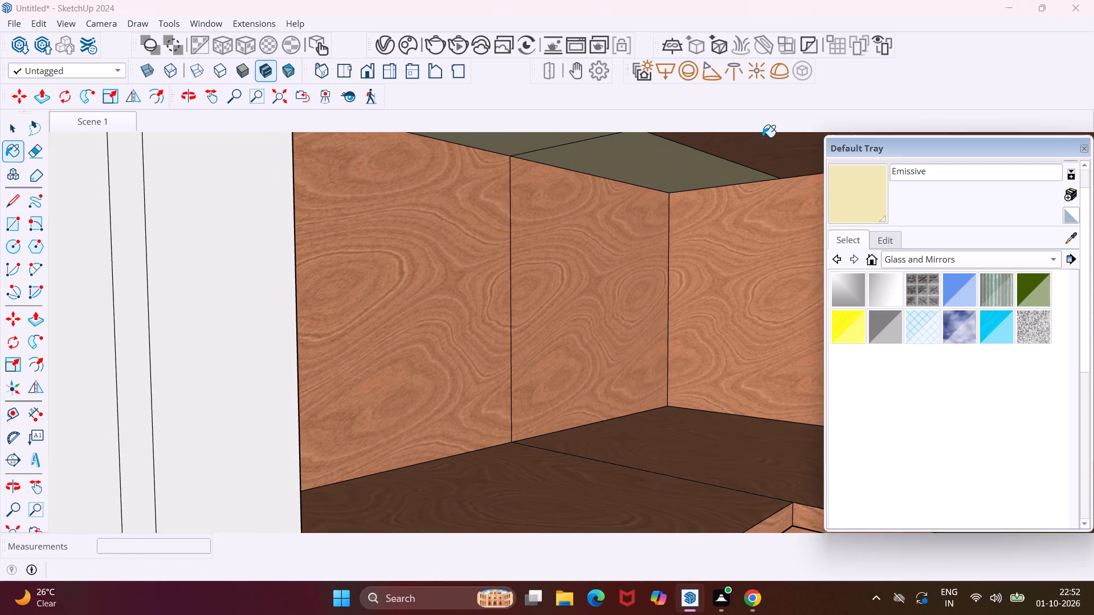
scroll(697, 162, "down", 4)
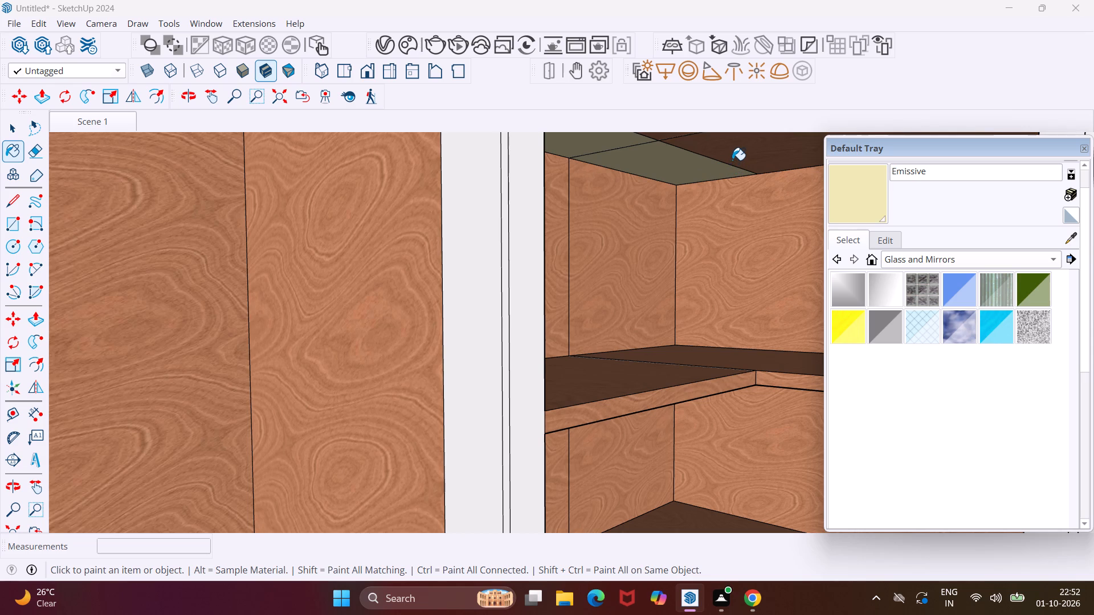
key("Escape")
key("space")
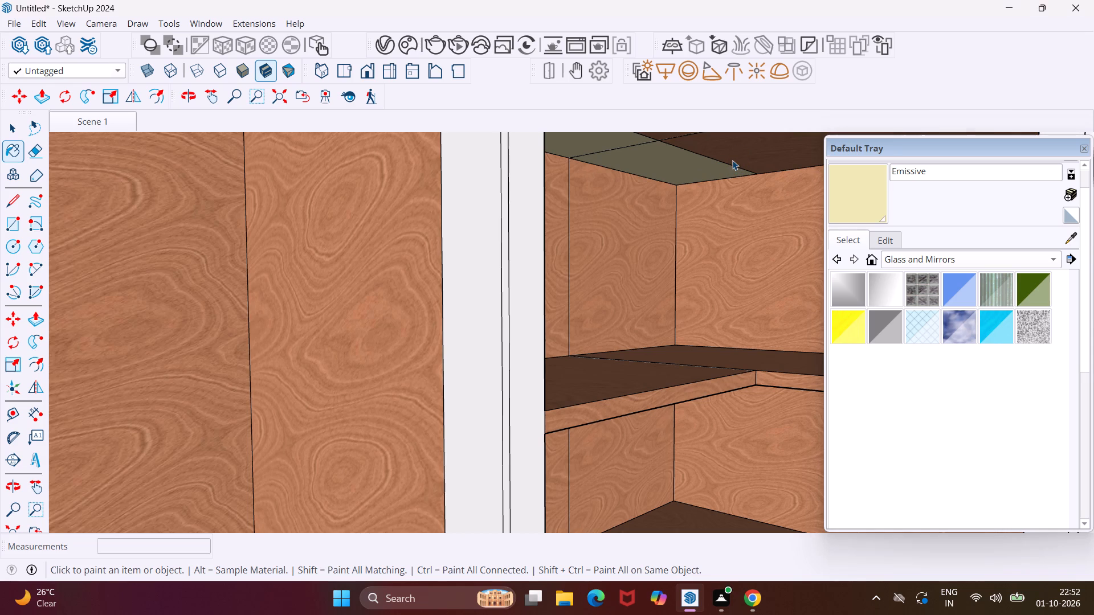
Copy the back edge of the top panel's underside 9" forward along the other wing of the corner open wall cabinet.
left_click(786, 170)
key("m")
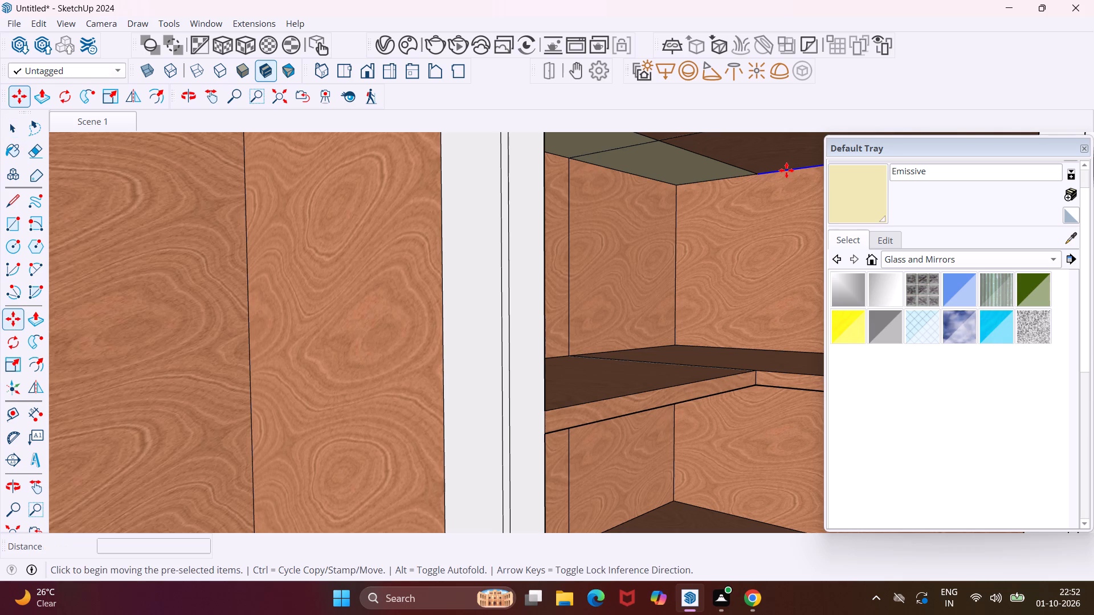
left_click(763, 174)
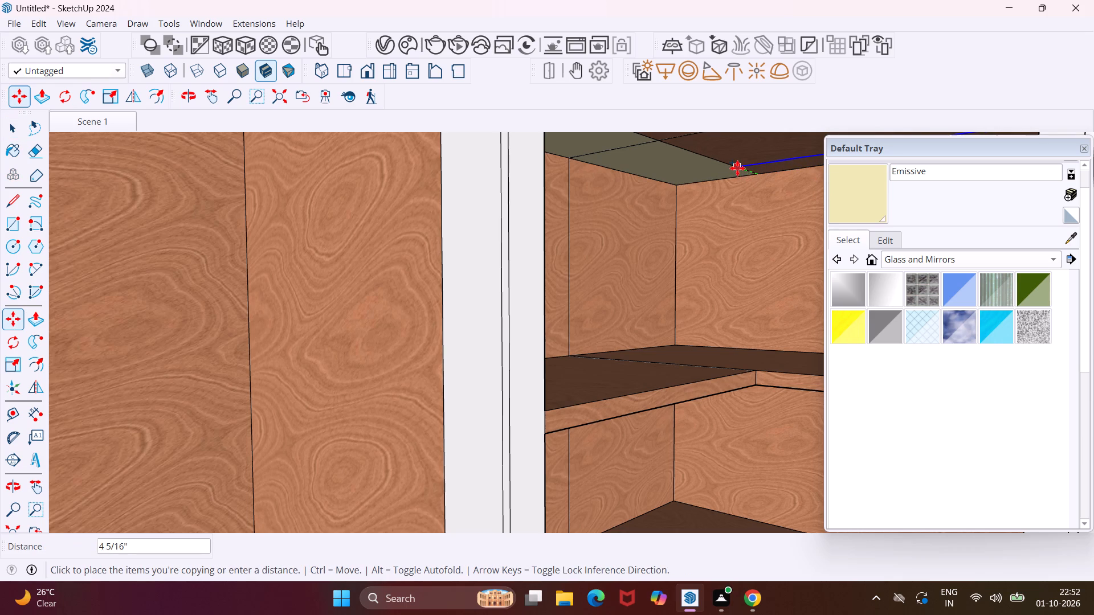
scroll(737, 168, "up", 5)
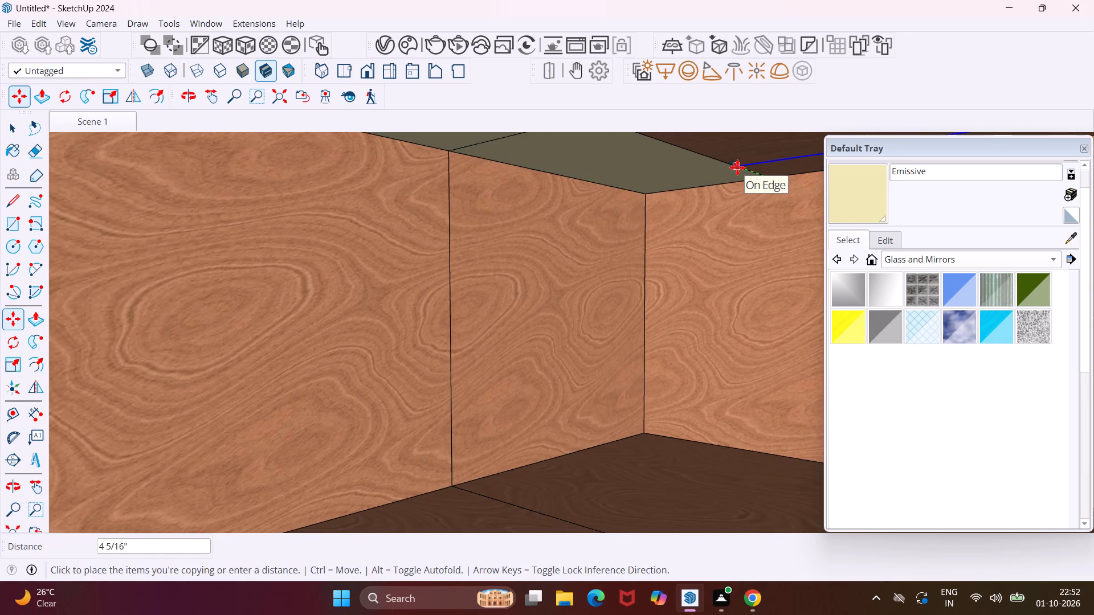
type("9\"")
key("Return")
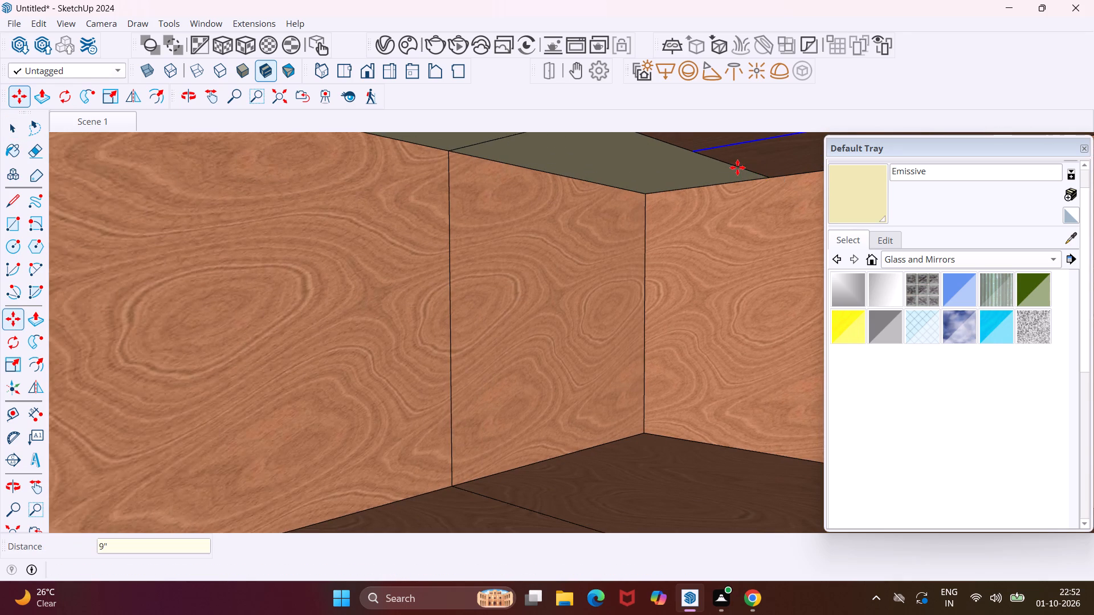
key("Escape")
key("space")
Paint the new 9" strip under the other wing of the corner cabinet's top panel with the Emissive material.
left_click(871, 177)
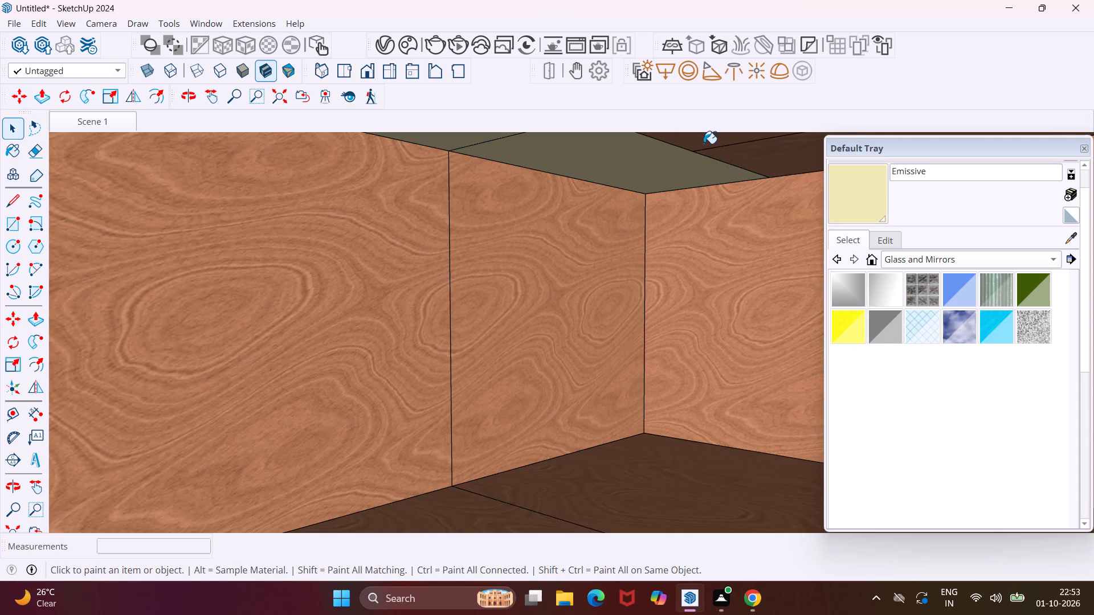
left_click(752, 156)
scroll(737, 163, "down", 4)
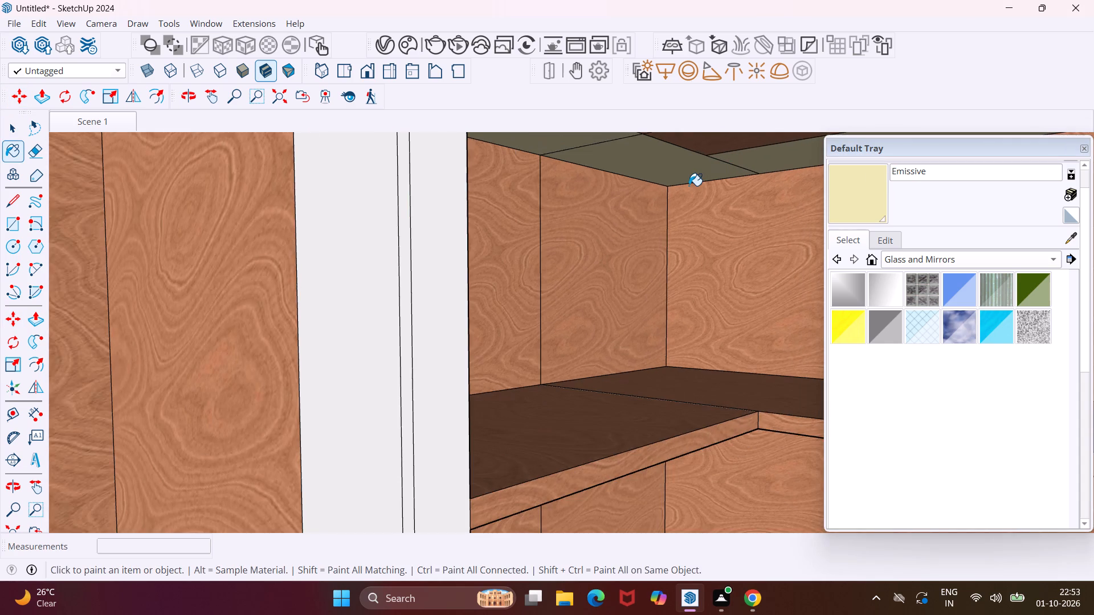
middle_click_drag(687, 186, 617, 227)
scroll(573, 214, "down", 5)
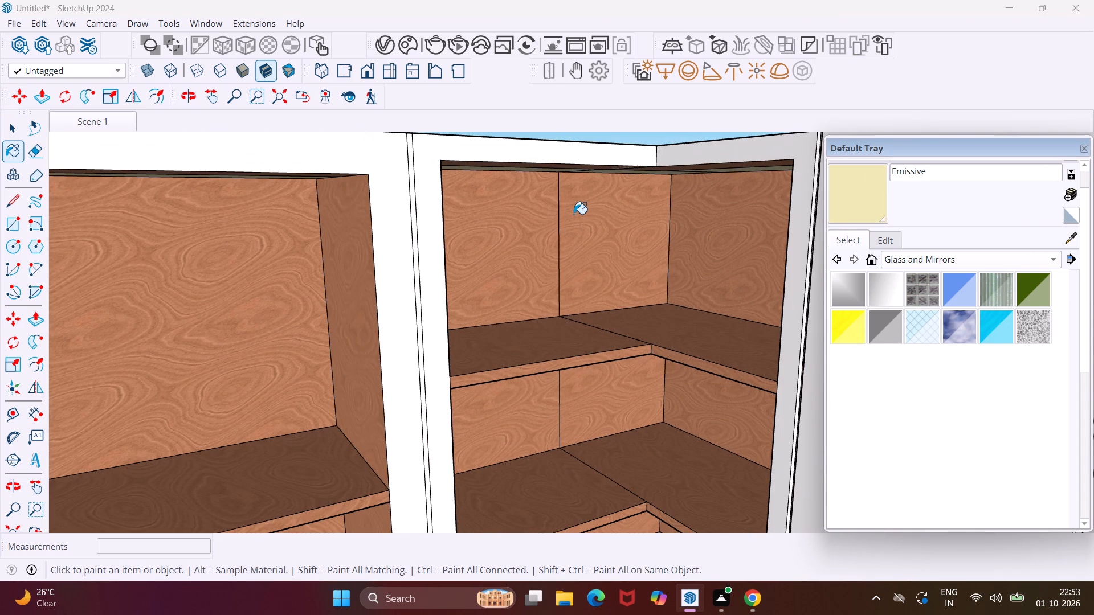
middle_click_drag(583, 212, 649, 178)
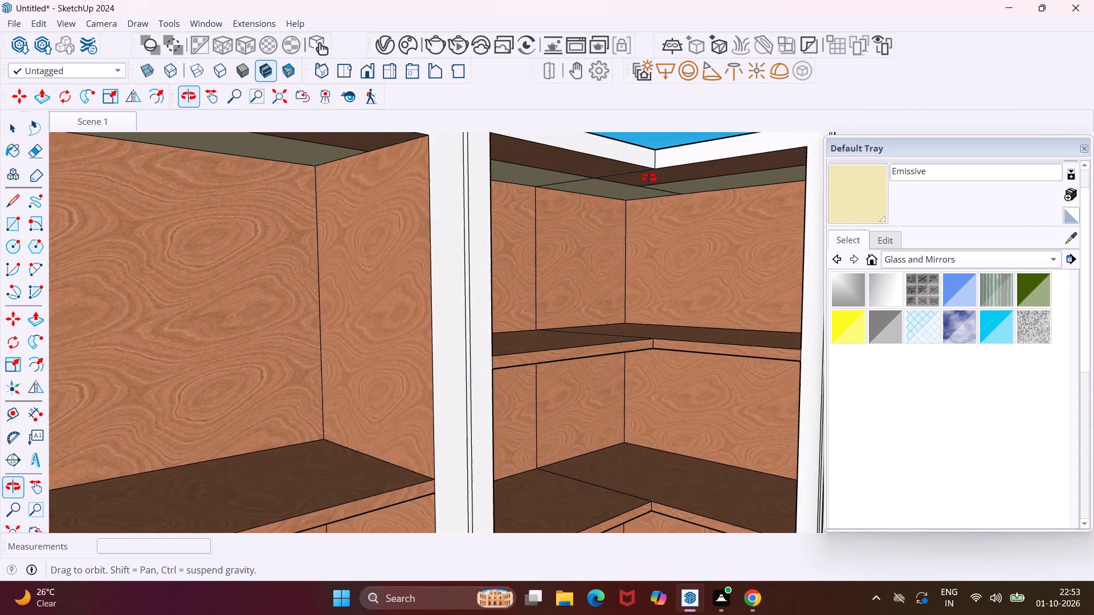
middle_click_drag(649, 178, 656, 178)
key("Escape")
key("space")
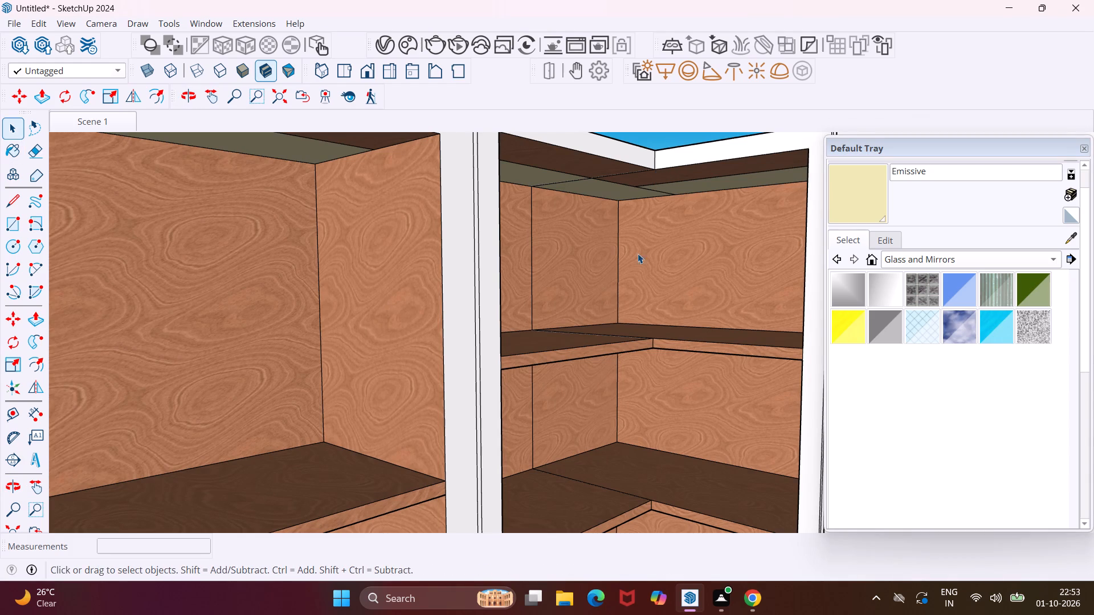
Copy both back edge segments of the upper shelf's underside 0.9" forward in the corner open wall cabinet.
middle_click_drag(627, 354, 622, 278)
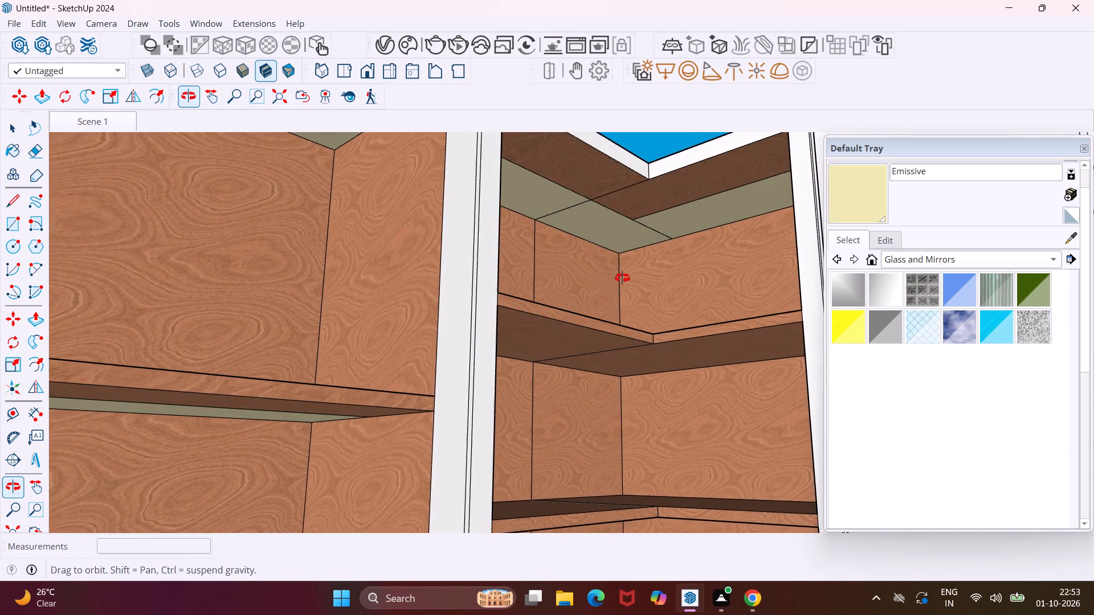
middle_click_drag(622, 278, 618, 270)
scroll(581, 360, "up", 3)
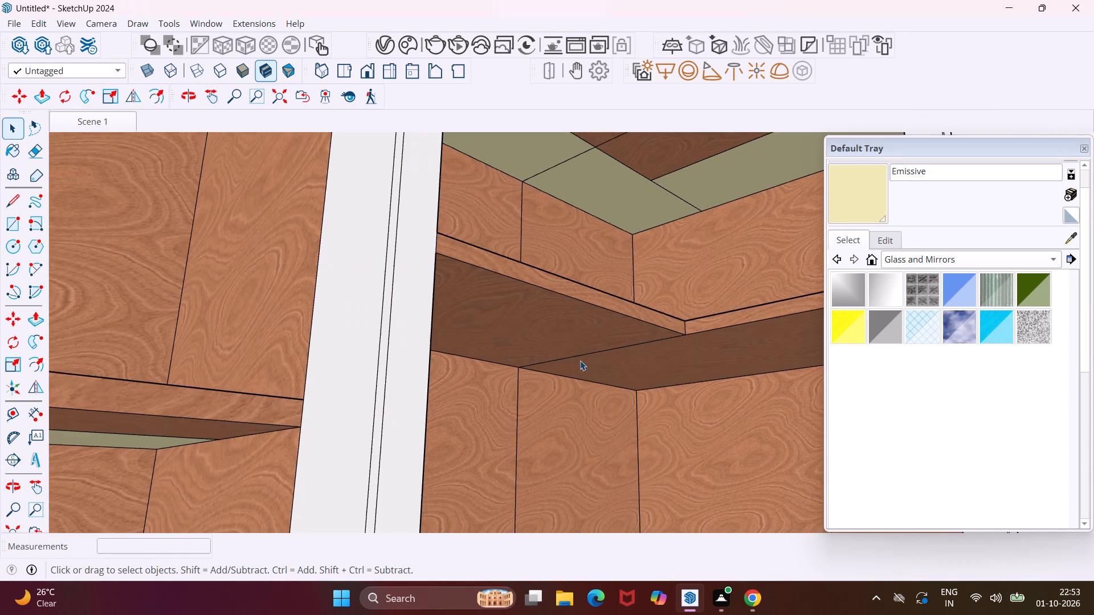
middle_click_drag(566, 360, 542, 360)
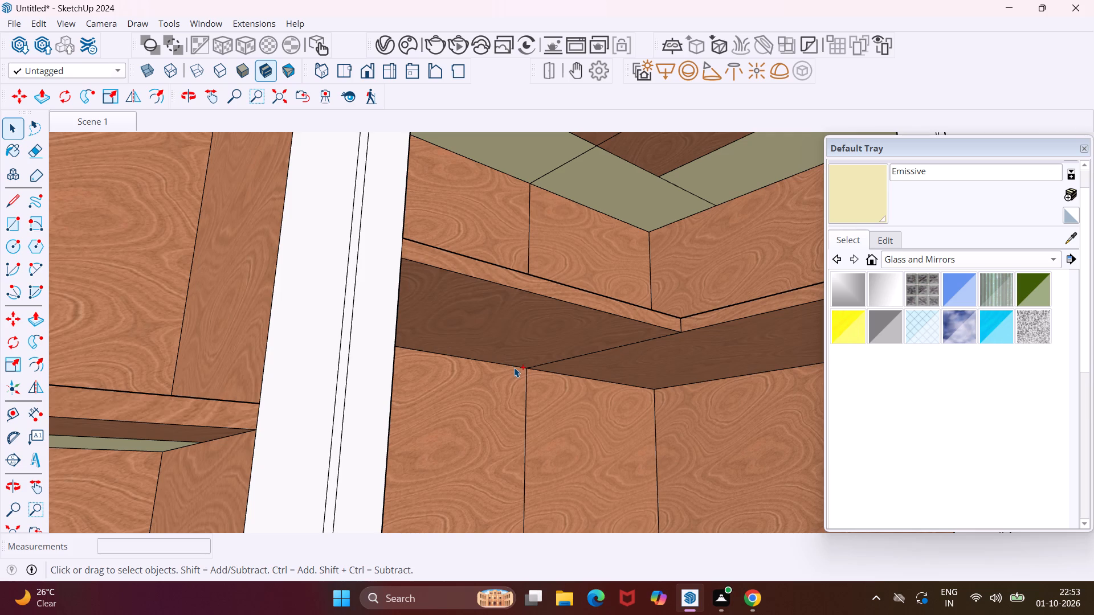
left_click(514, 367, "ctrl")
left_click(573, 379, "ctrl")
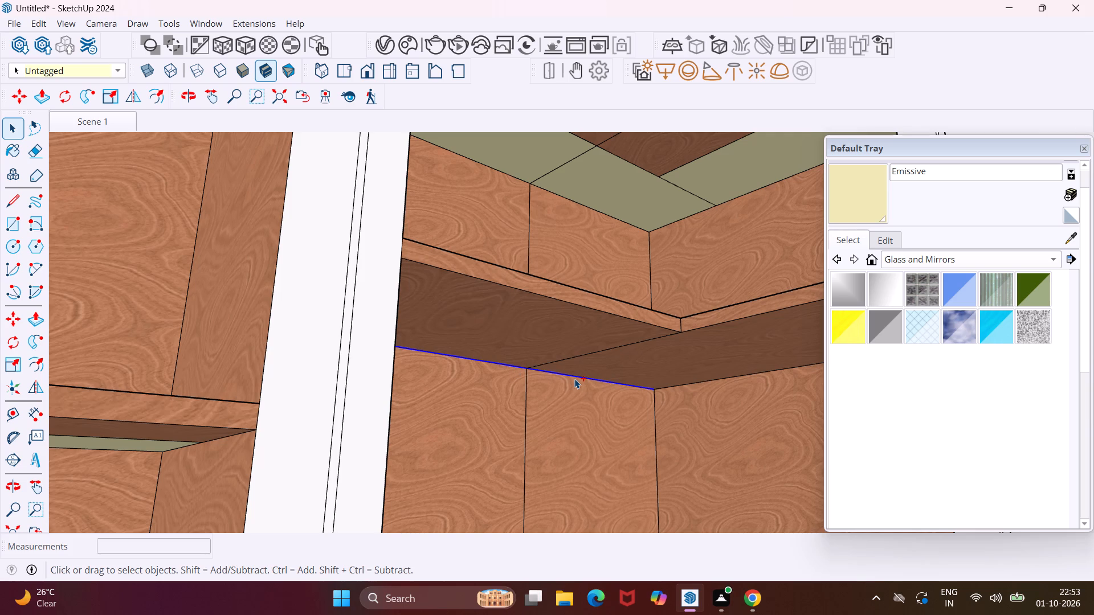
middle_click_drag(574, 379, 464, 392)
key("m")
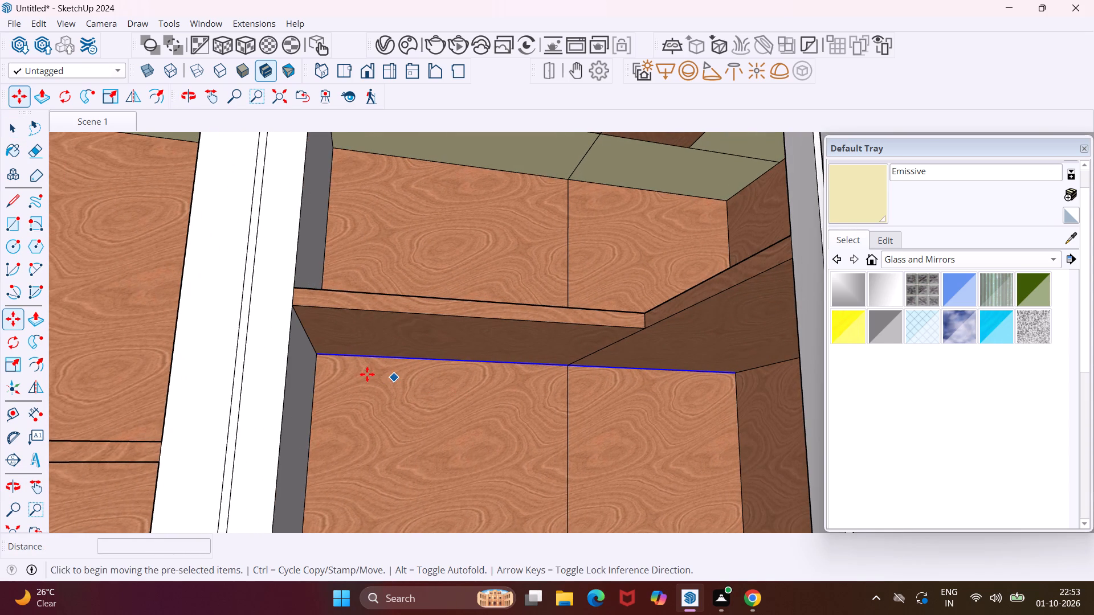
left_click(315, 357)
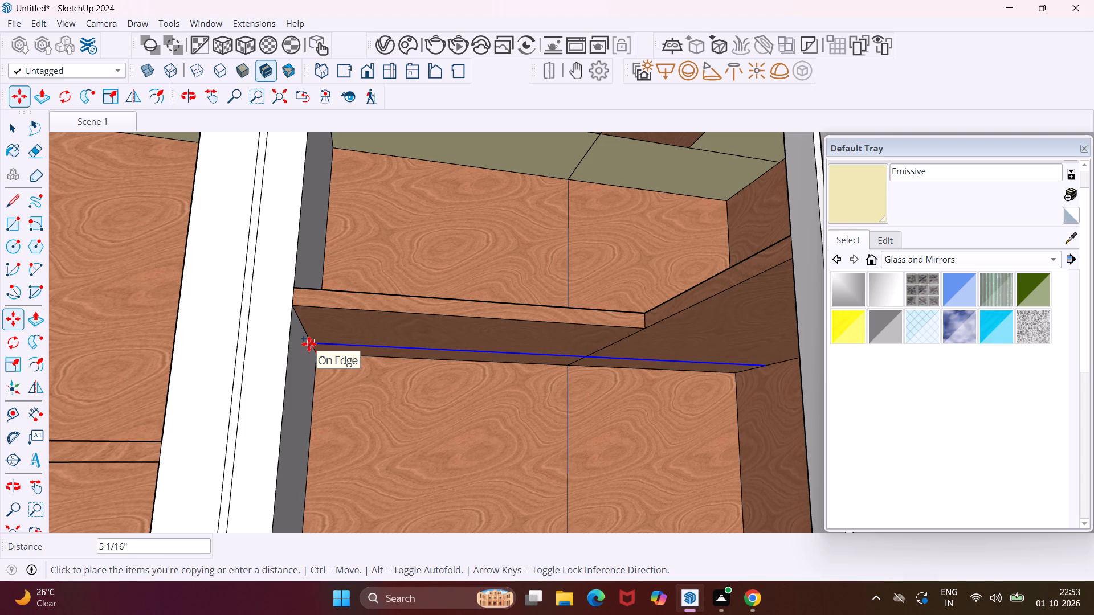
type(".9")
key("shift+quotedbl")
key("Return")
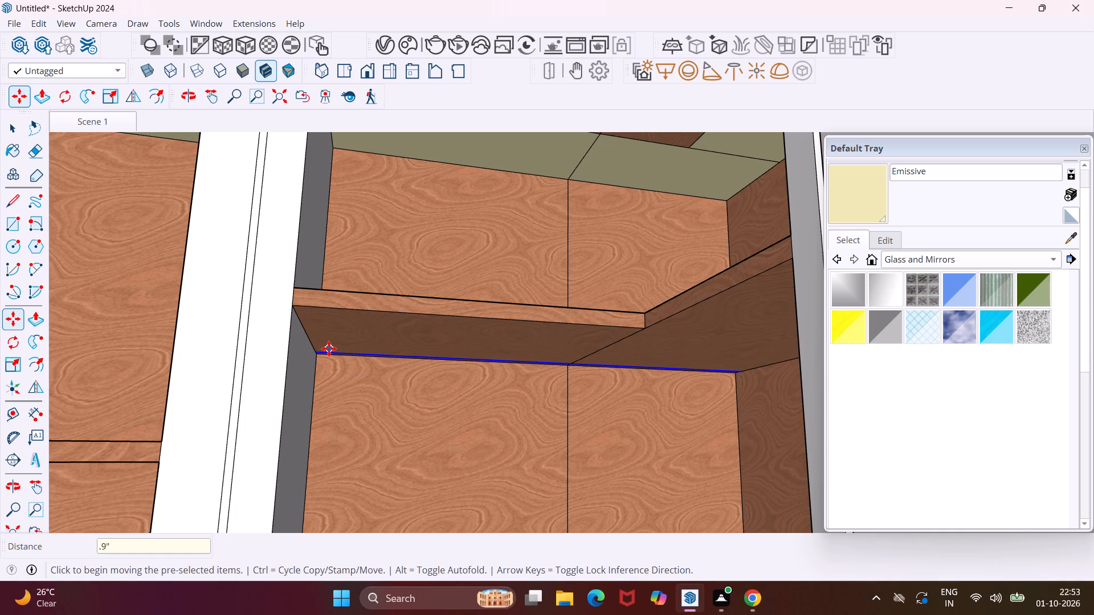
Undo the strip edge copies and Emissive paint in both open wall cabinets, back to the fridge-side top panel's unpainted 9" strip edge.
middle_click_drag(329, 348, 387, 317)
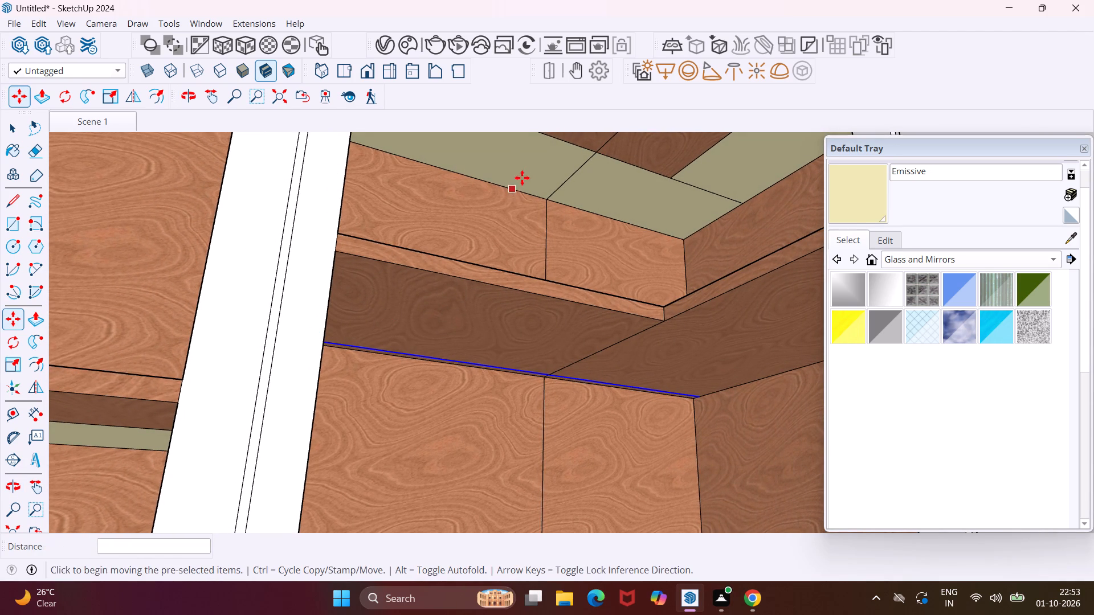
scroll(524, 175, "down", 3)
middle_click_drag(549, 206, 564, 269)
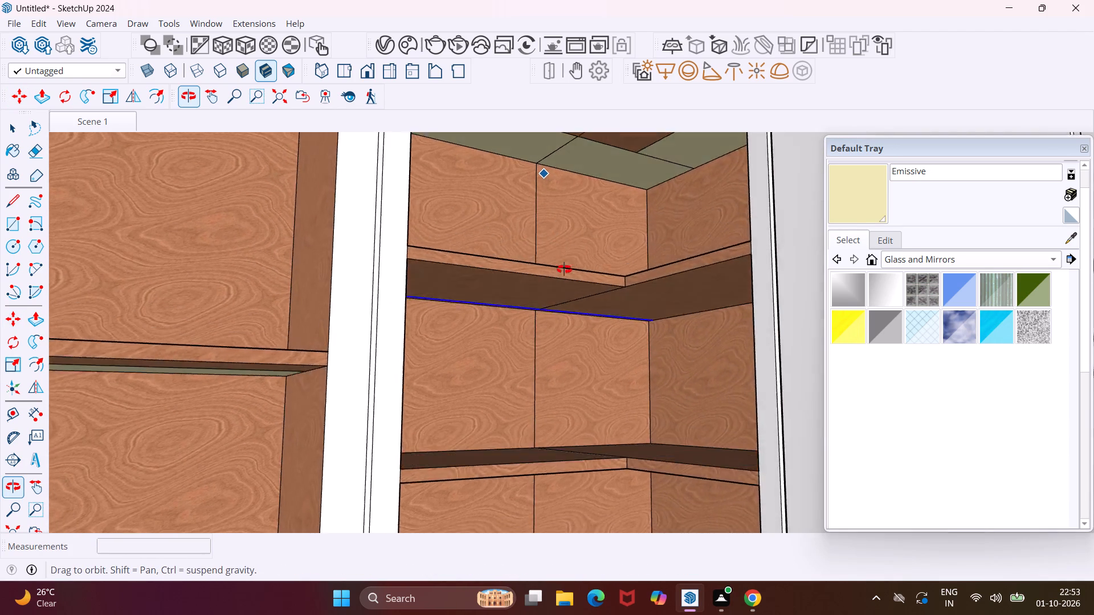
middle_click_drag(564, 269, 577, 326)
scroll(553, 240, "down", 4)
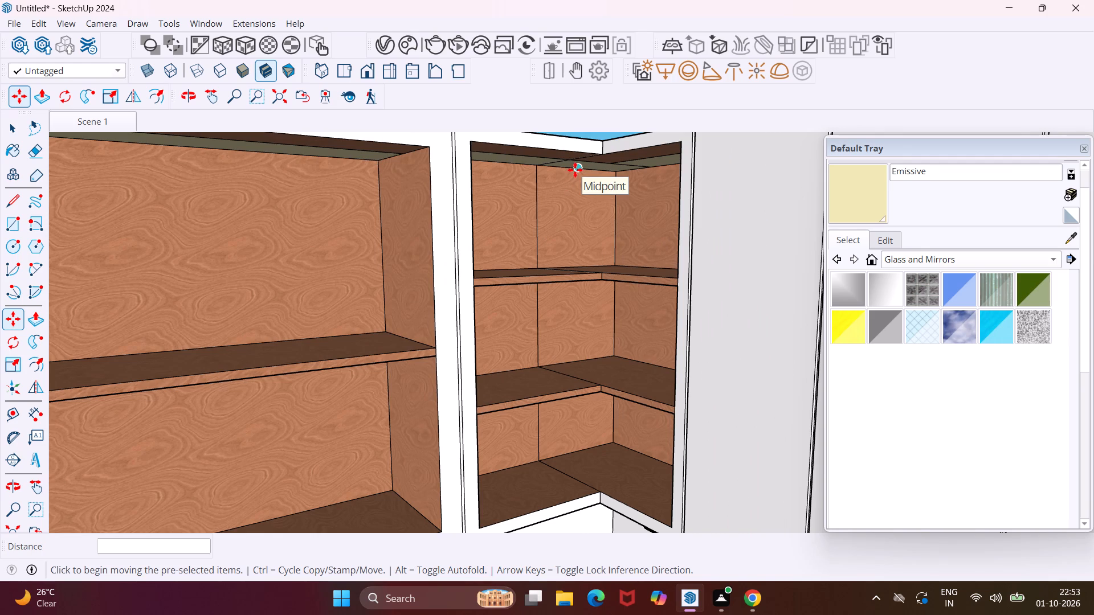
key("ctrl+z")
key("ctrl+z")
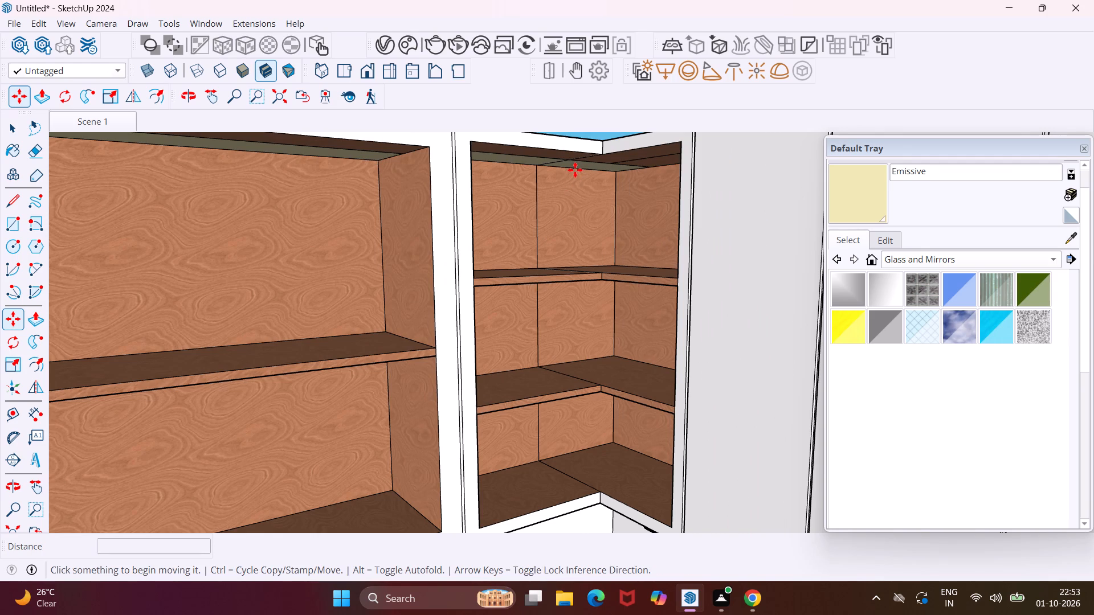
key("ctrl+z")
key("ctrl+z")
key("ctrl+z")
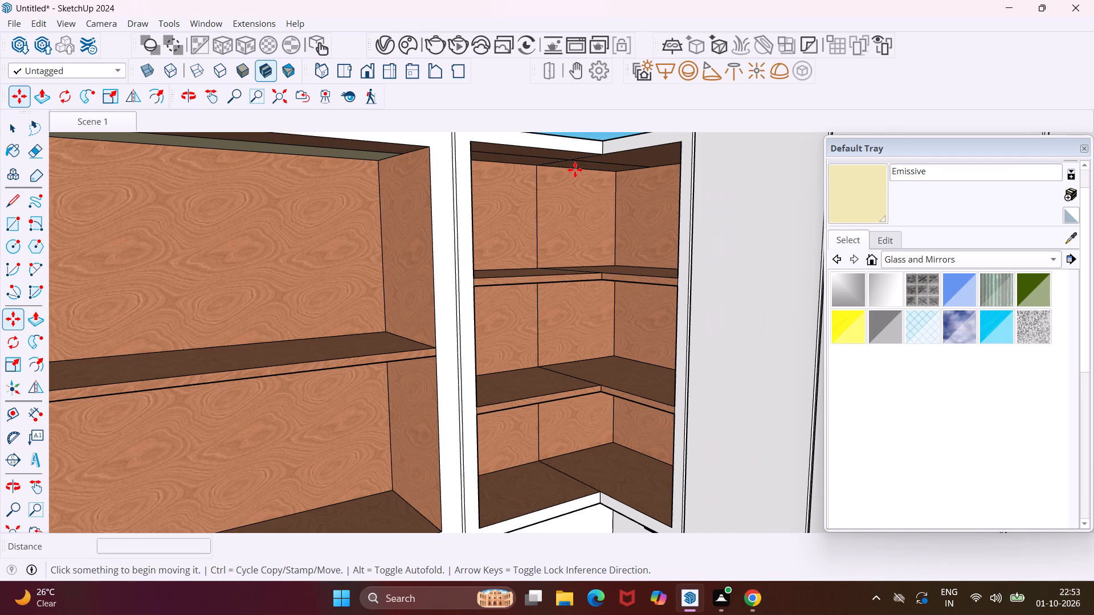
key("ctrl+z")
key("ctrl+z")
key("ctrl+z")
key("ctrl+z")
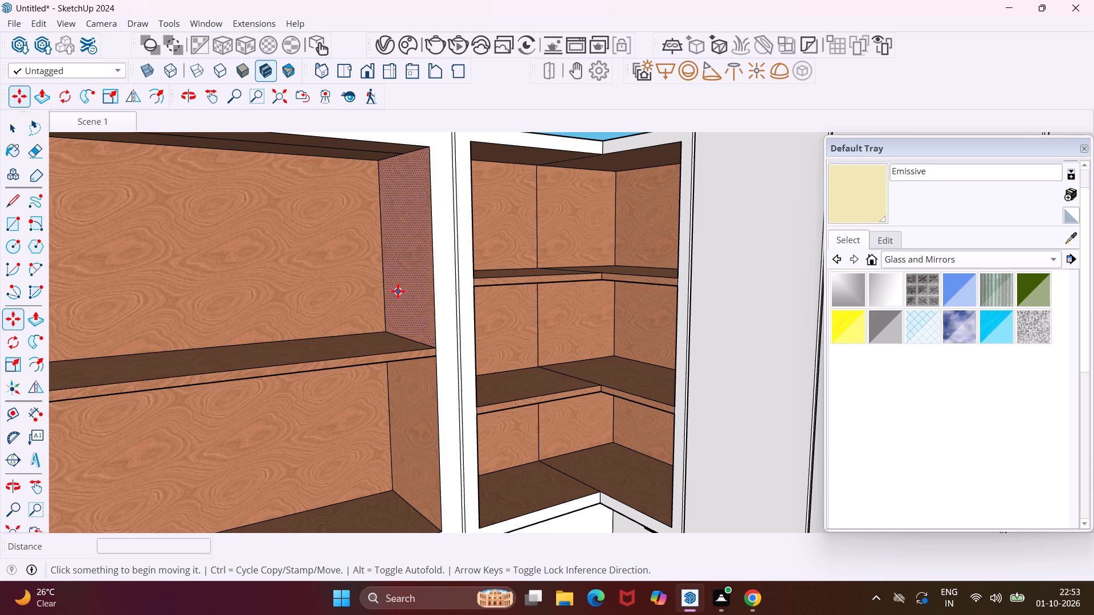
key("ctrl+z")
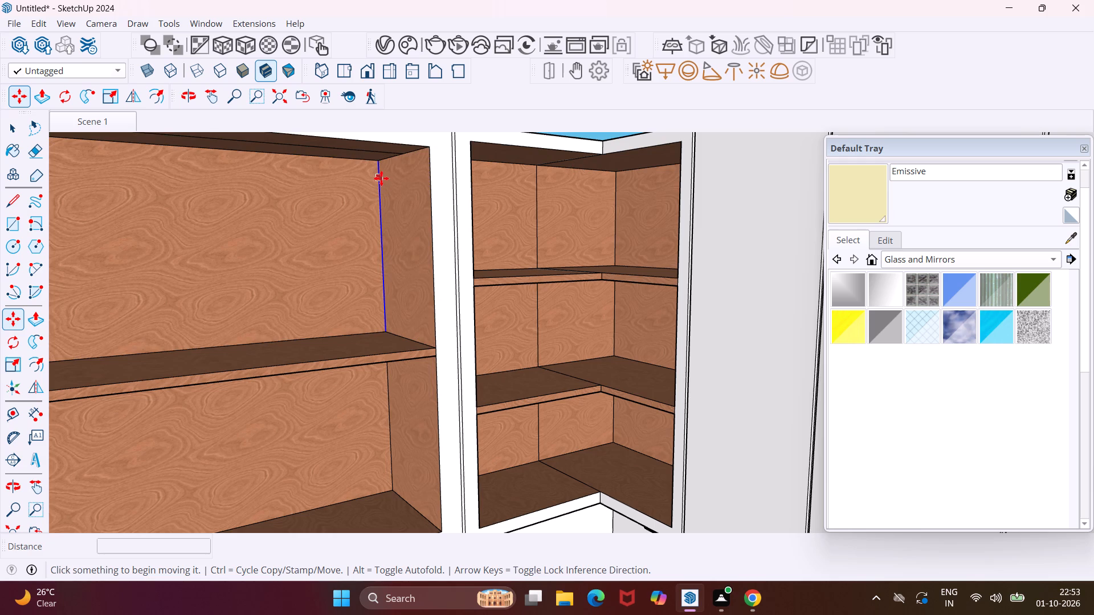
key("ctrl+z")
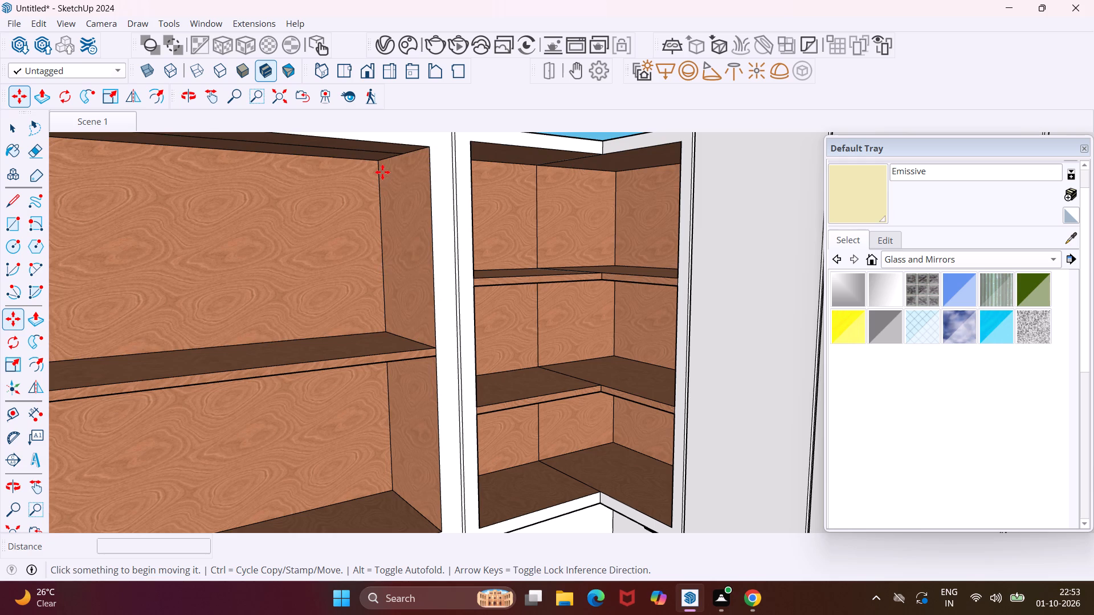
key("ctrl+z")
scroll(372, 173, "down", 1)
middle_click_drag(372, 173, 372, 164)
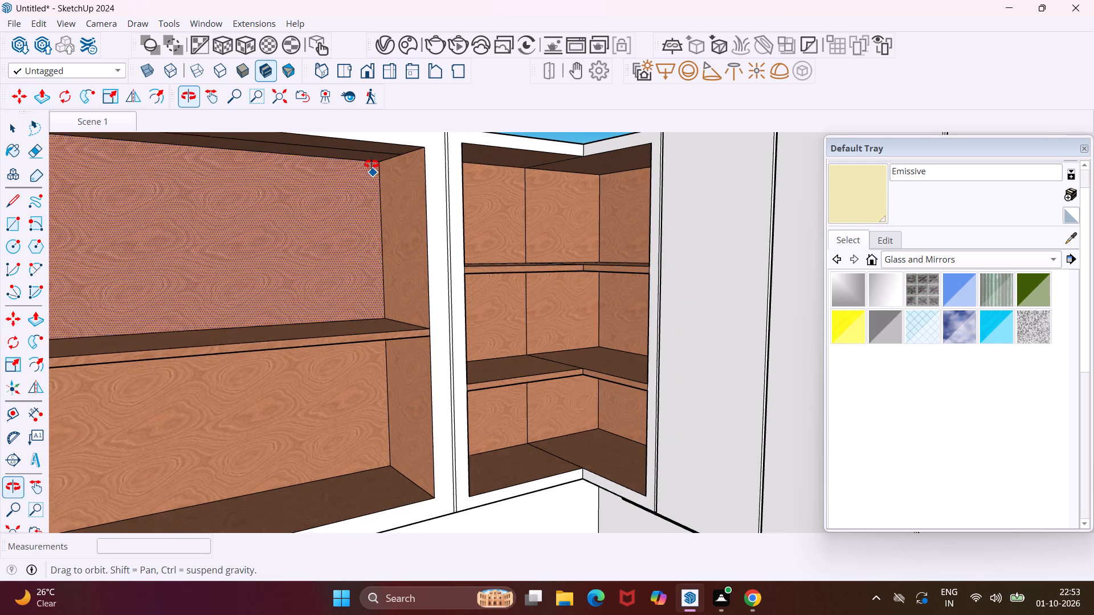
middle_click_drag(372, 164, 387, 132)
key("ctrl+z")
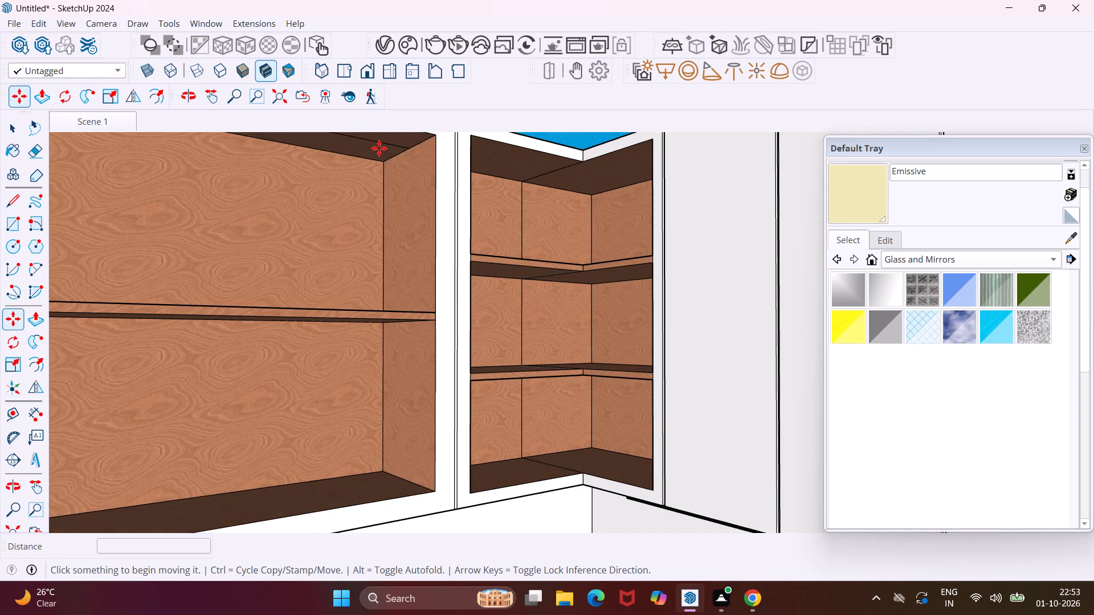
key("ctrl+z")
scroll(403, 151, "up", 3)
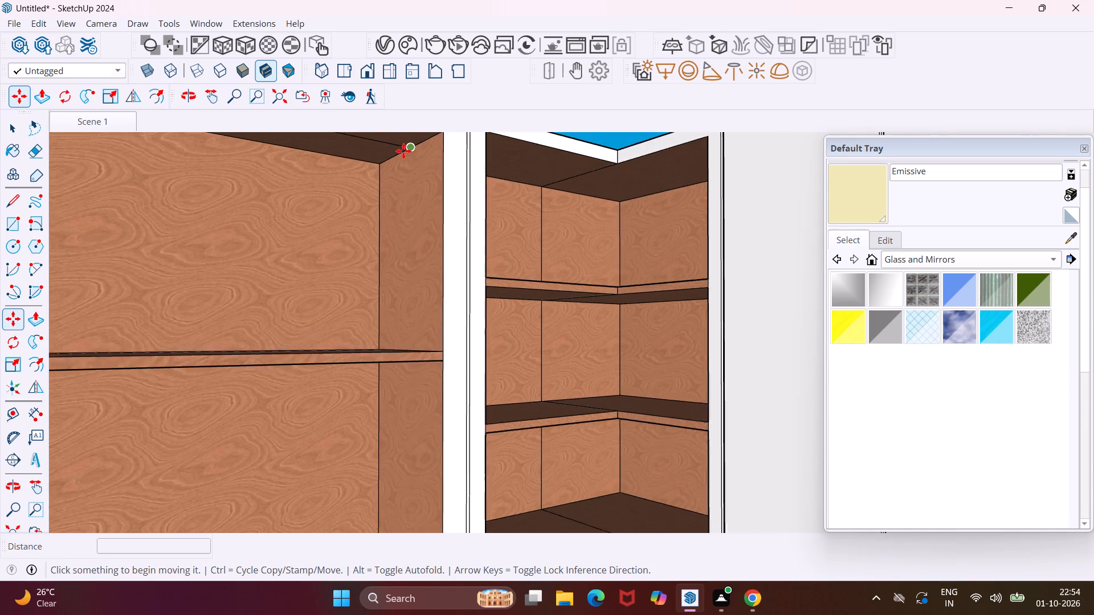
scroll(403, 151, "up", 1)
key("ctrl+z")
key("ctrl+z")
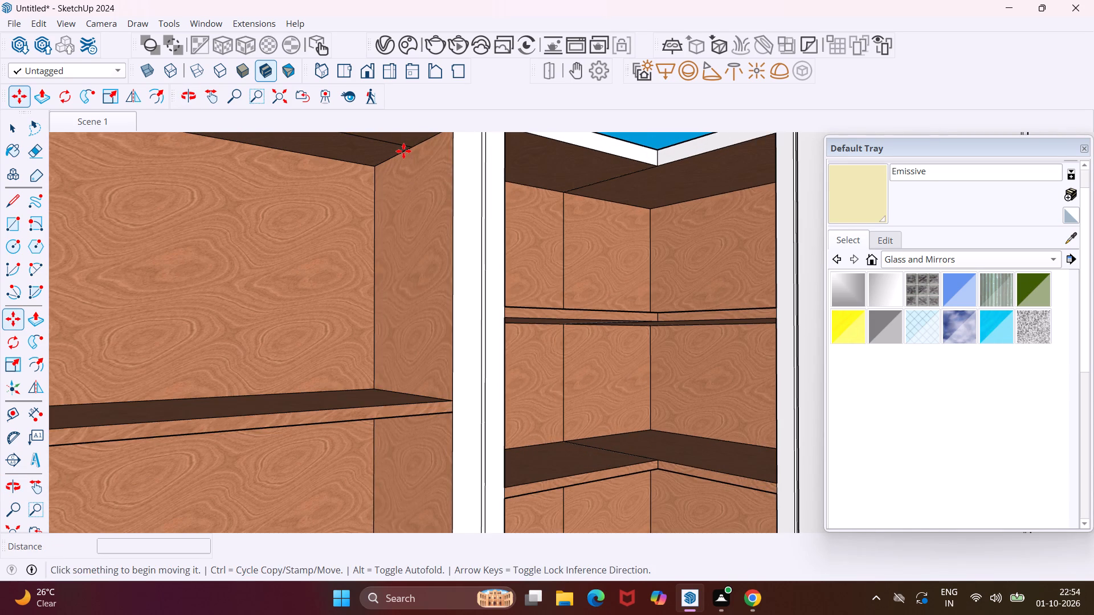
key("ctrl+z")
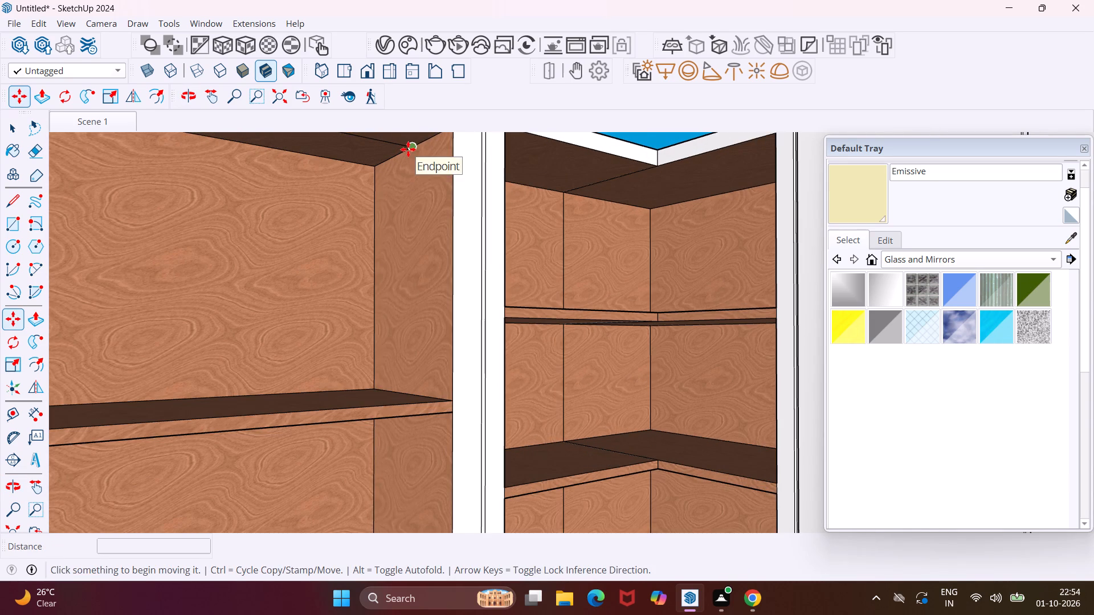
key("Escape")
key("Escape")
Move the strip edge under the fridge-side open wall cabinet's top panel 9" back onto the panel's back edge.
key("space")
left_click(409, 146)
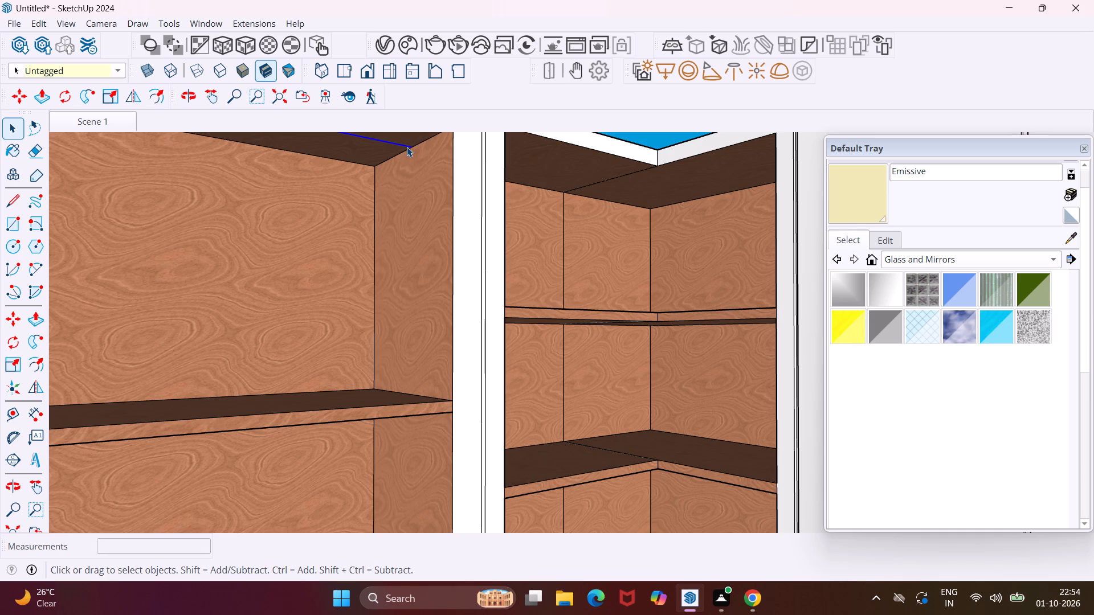
key("m")
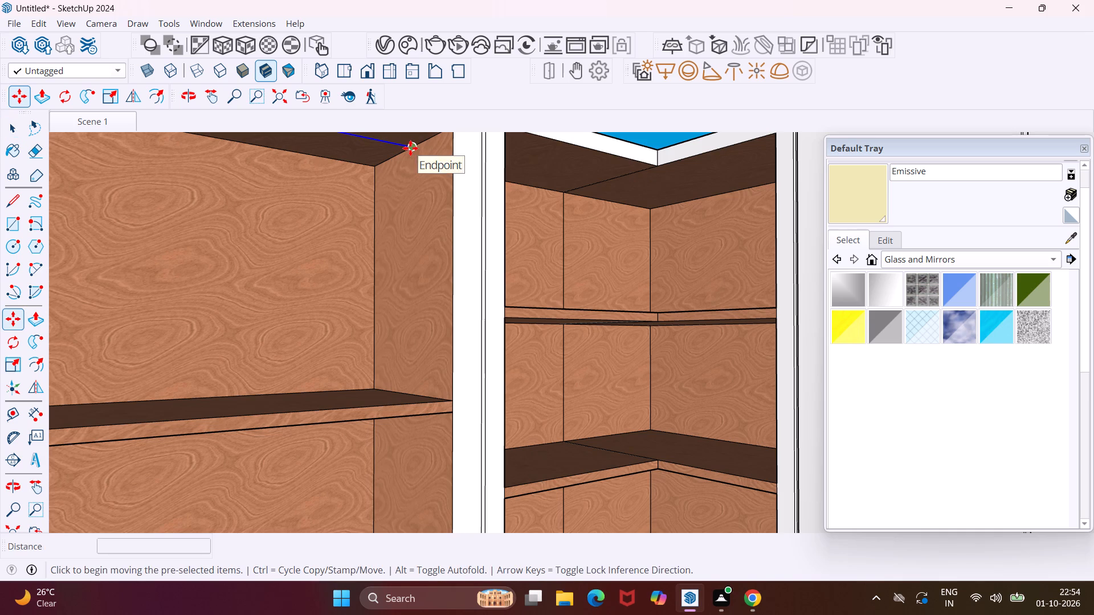
left_click(410, 148)
left_click(374, 167)
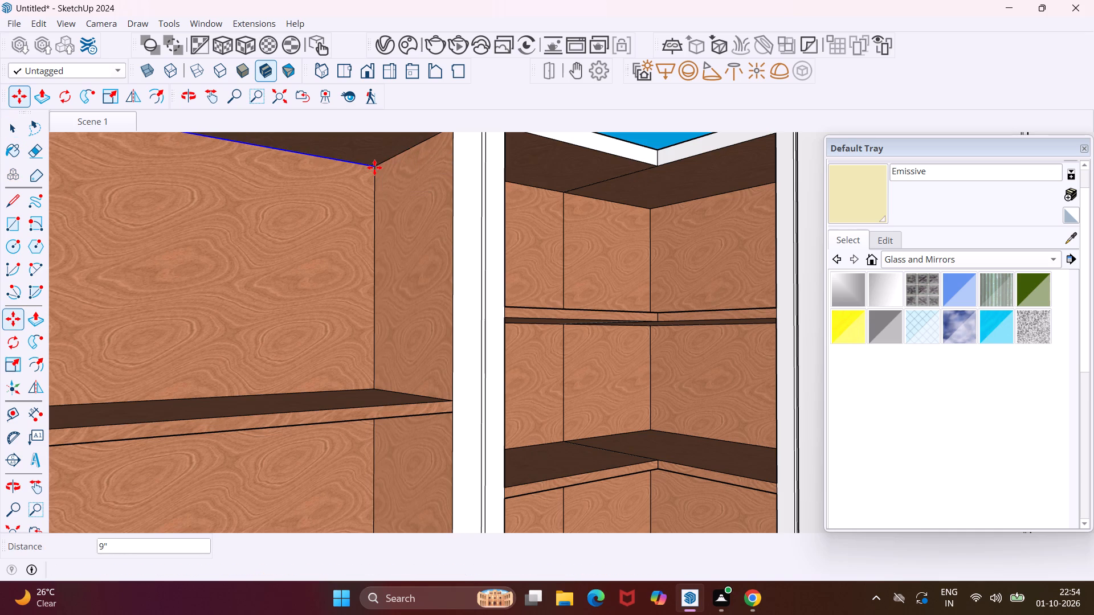
Copy the back edge under the fridge-side open wall cabinet's top panel 0.9" forward to outline a narrower light strip.
left_click(373, 167)
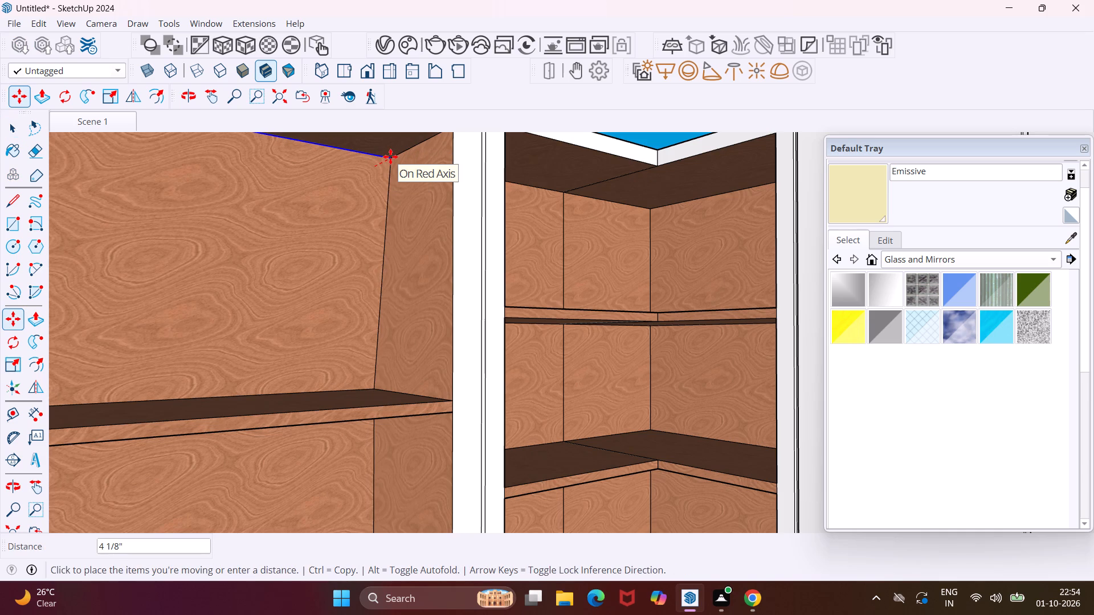
scroll(377, 158, "up", 3)
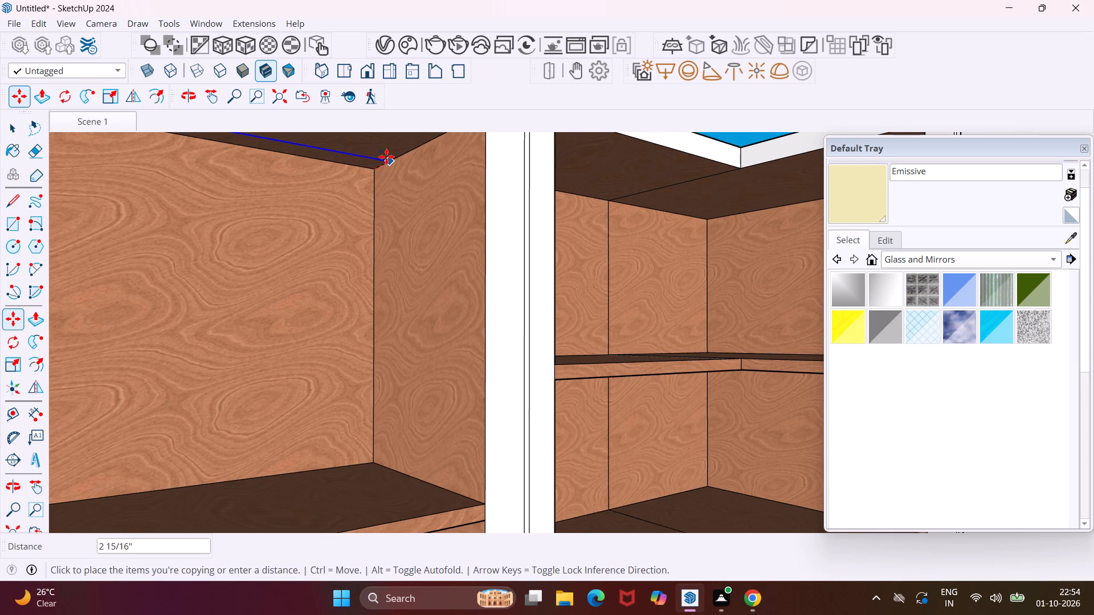
type(".9")
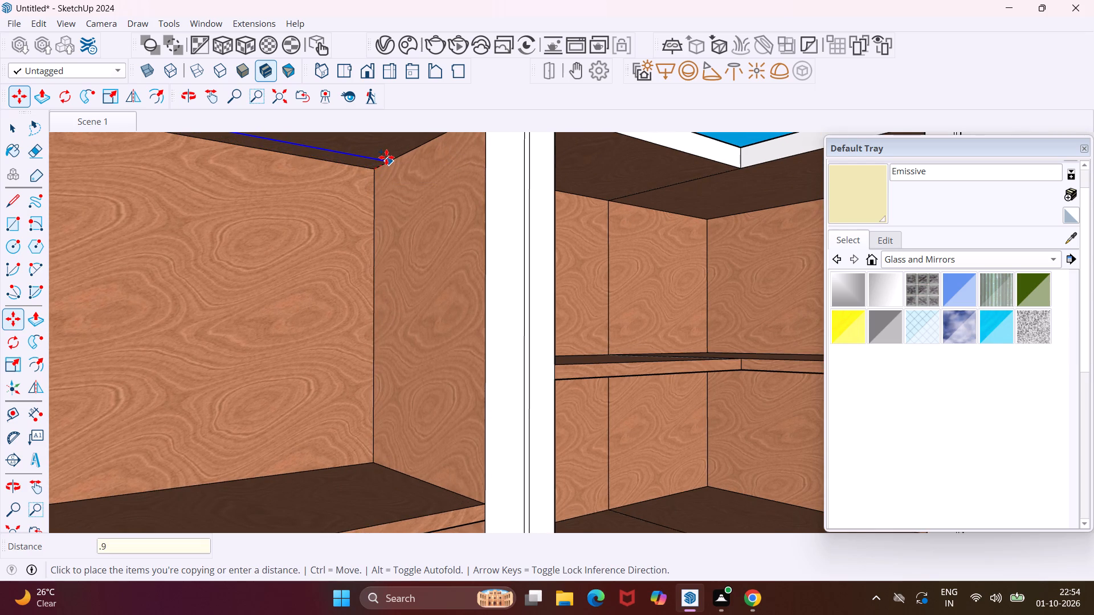
key("shift+quotedbl")
key("Return")
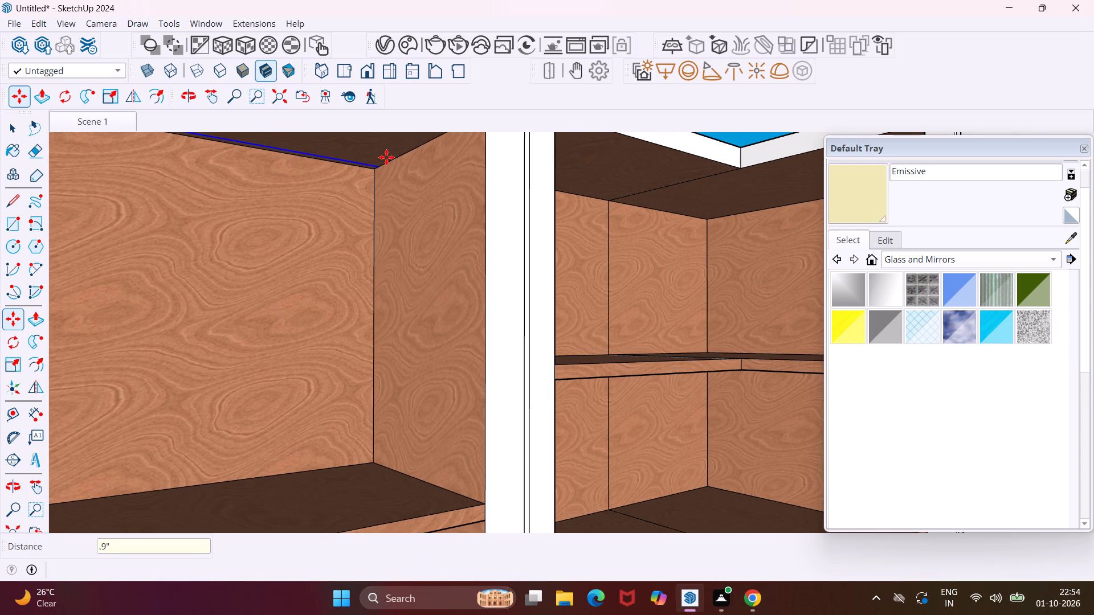
scroll(358, 175, "up", 2)
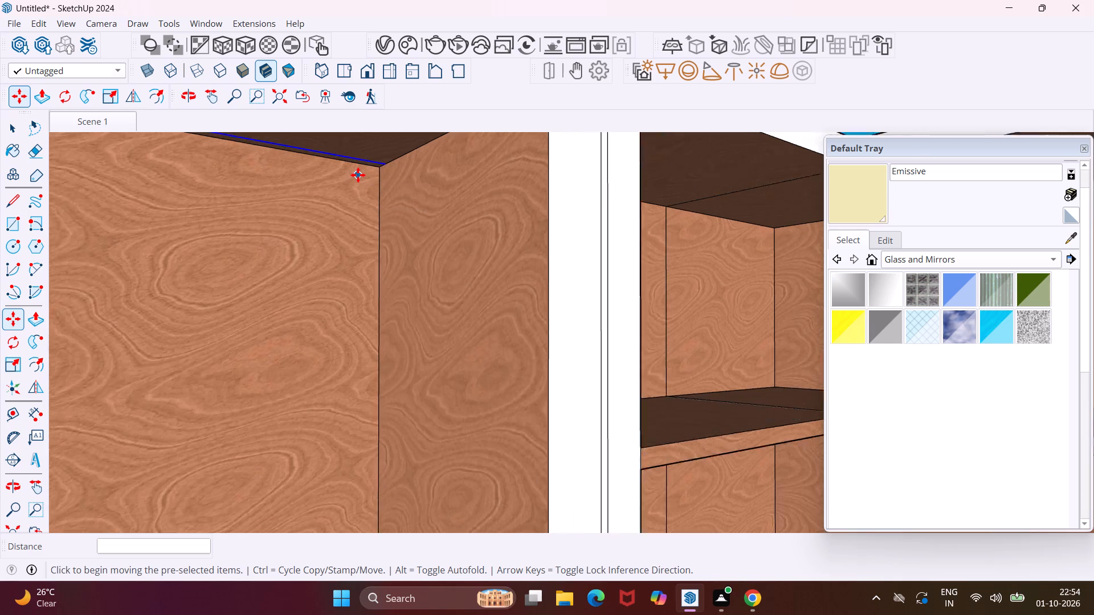
scroll(358, 175, "up", 5)
middle_click_drag(358, 175, 410, 173)
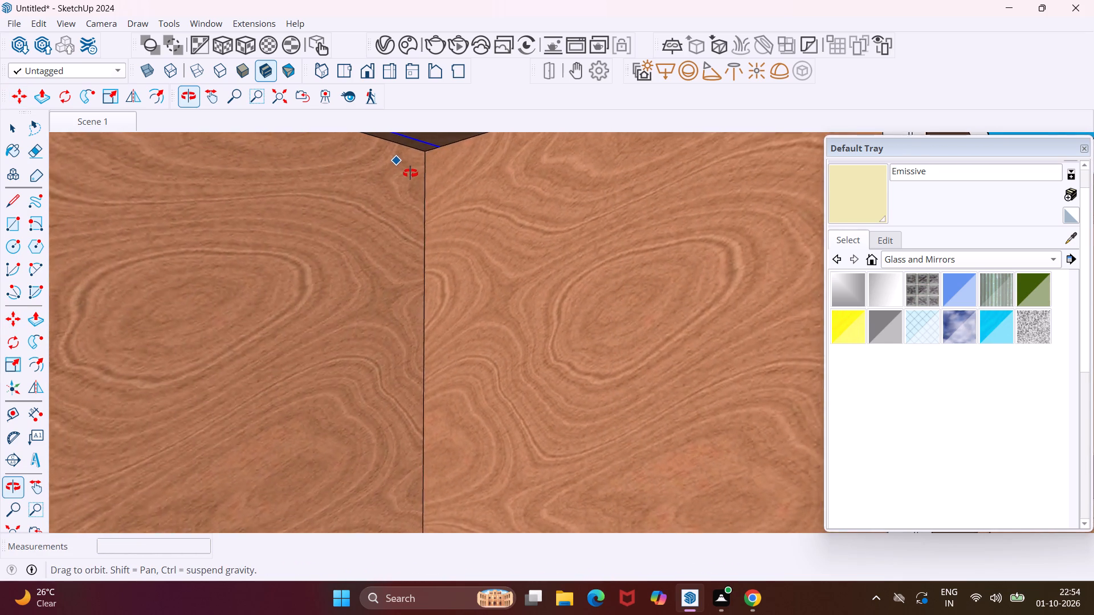
middle_click_drag(410, 173, 427, 184)
key("Escape")
key("space")
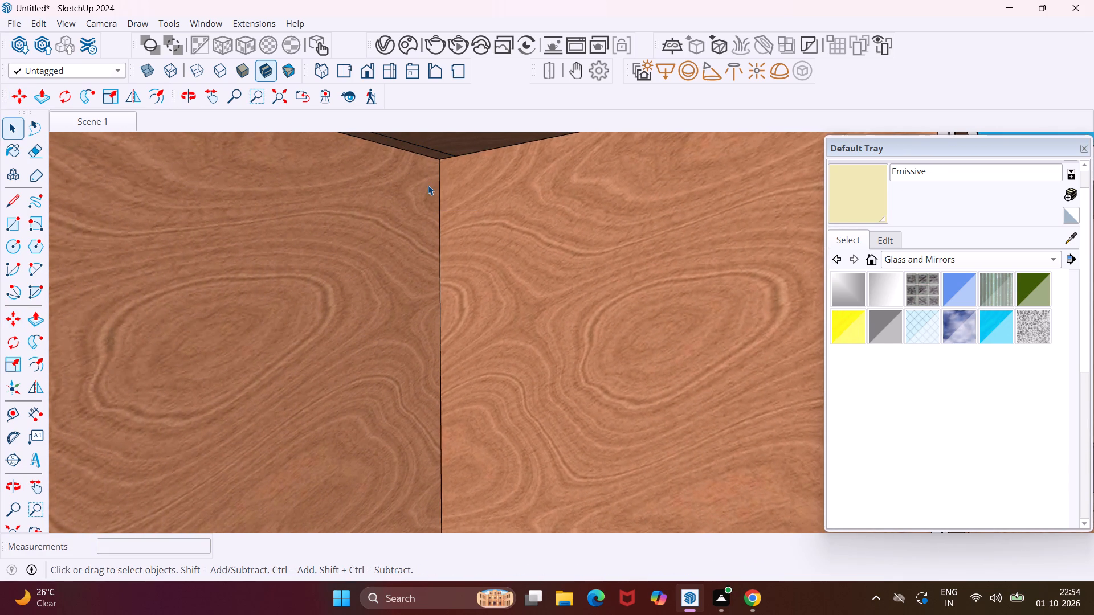
Paint the narrow strip along the back of the fridge-side cabinet's top panel underside with the Emissive material.
left_click(426, 155)
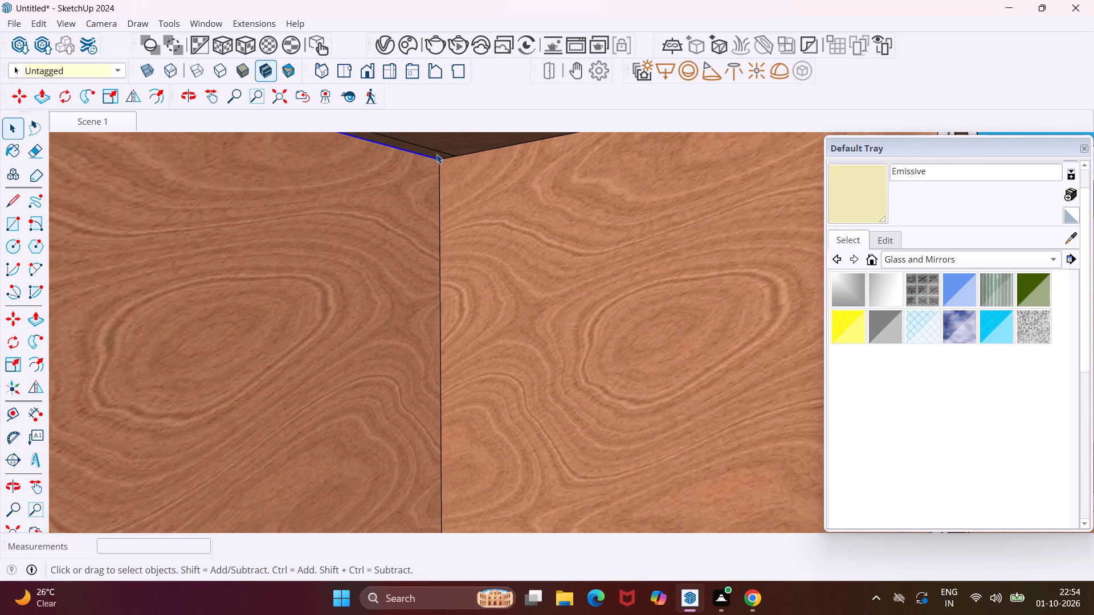
left_click(436, 154)
scroll(435, 153, "up", 5)
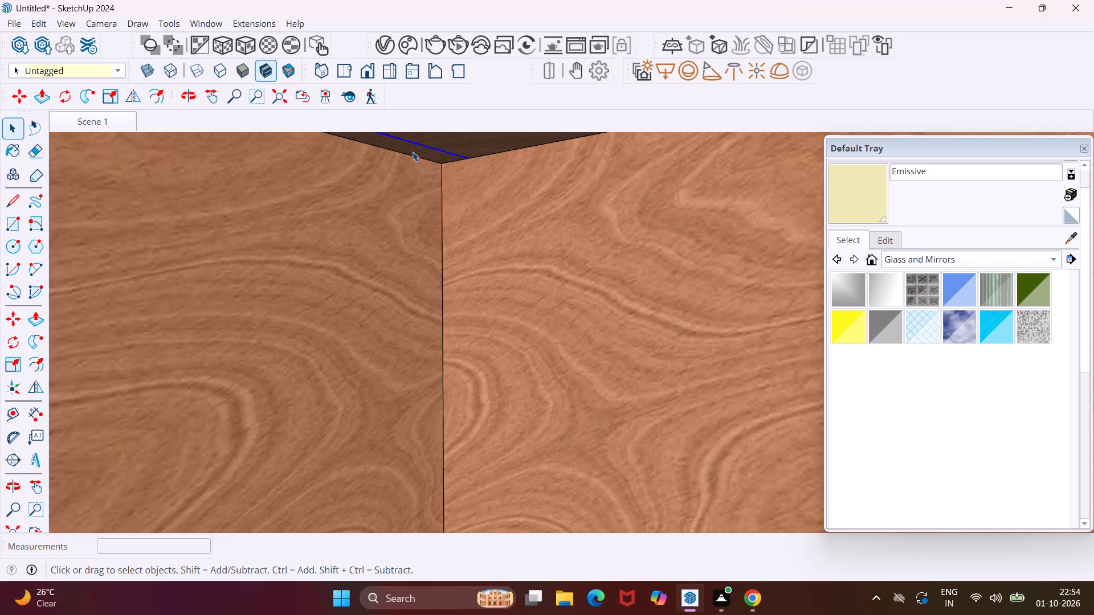
left_click(413, 151)
left_click(847, 196)
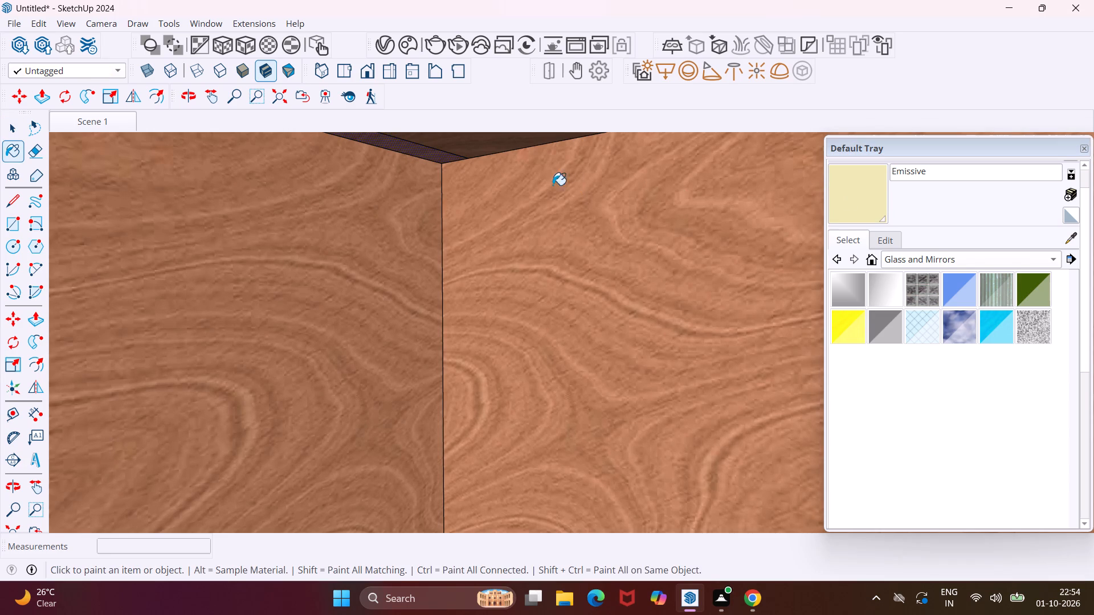
left_click(434, 161)
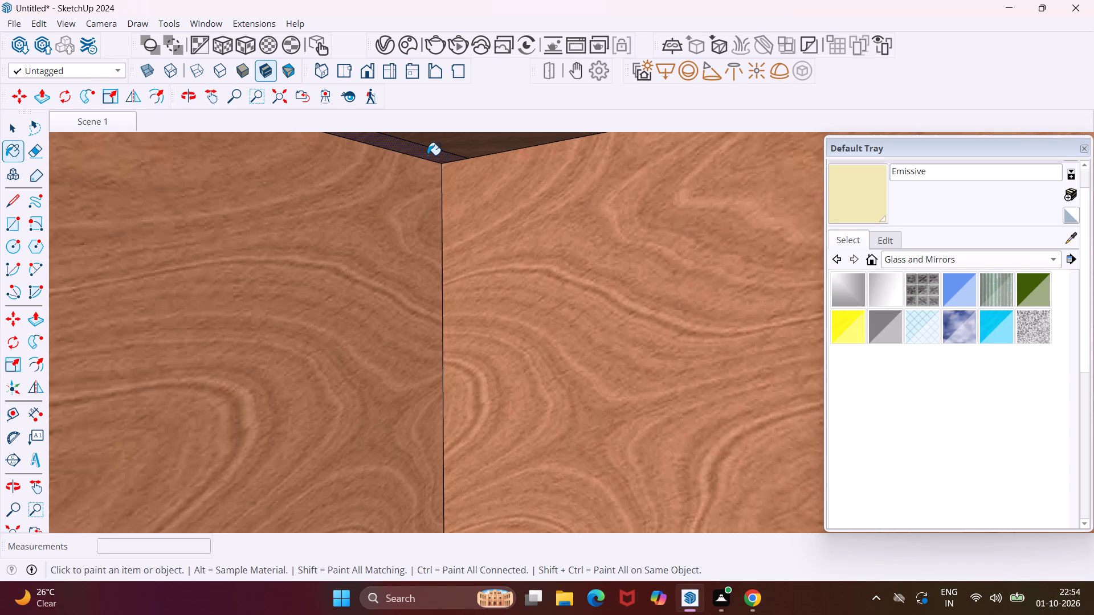
left_click(427, 155)
scroll(427, 155, "down", 5)
middle_click_drag(427, 154, 401, 158)
key("space")
Copy the back edge of the upper shelf's underside 0.9" forward in the fridge-side open wall cabinet.
scroll(382, 170, "down", 5)
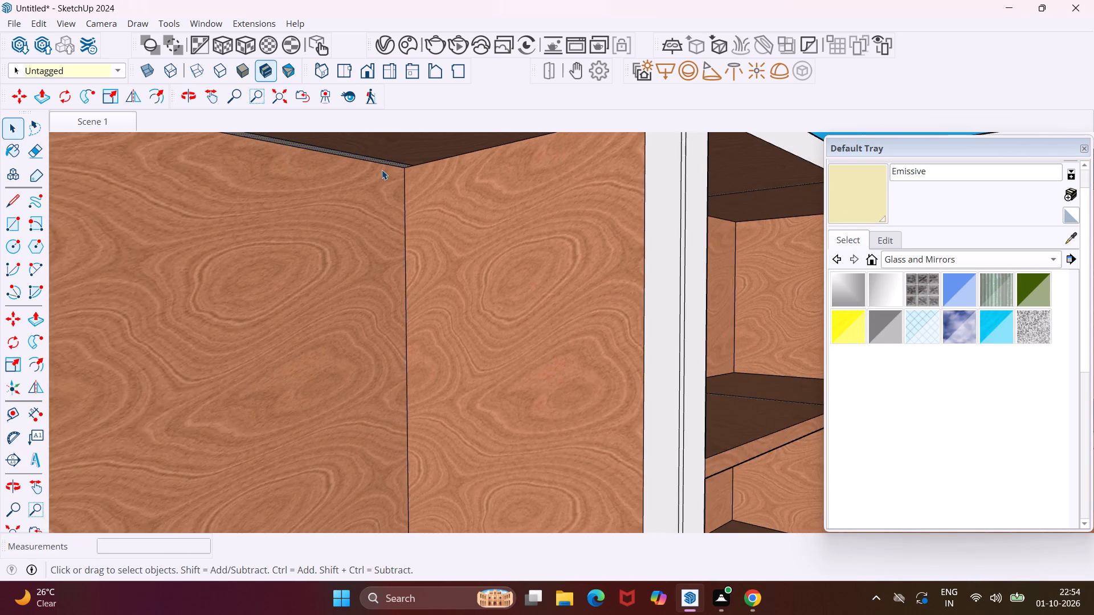
scroll(381, 170, "down", 4)
middle_click_drag(378, 174, 368, 174)
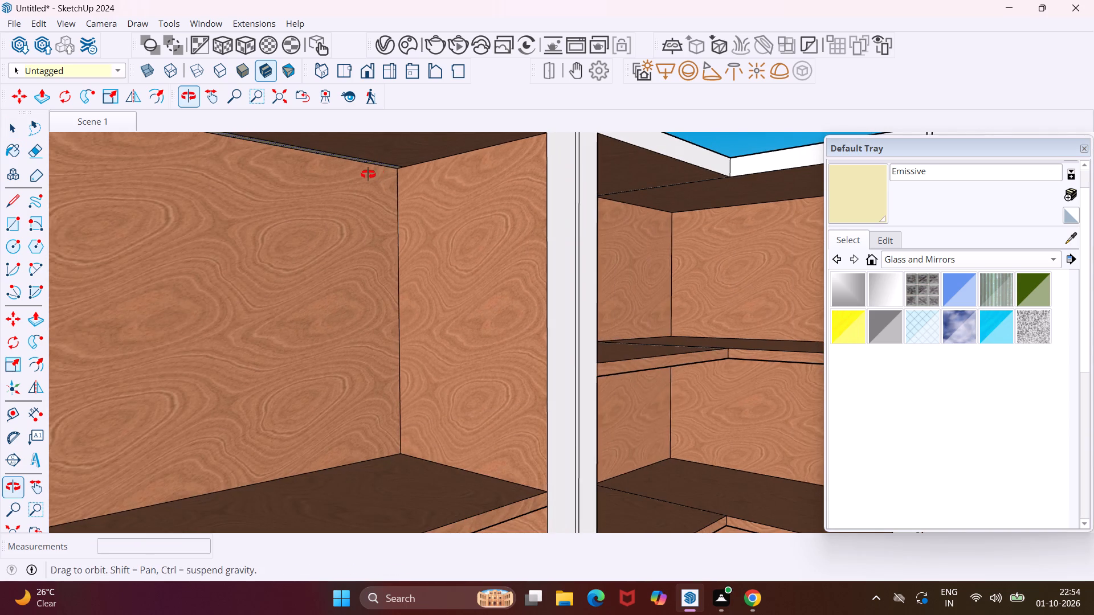
middle_click_drag(368, 174, 292, 159)
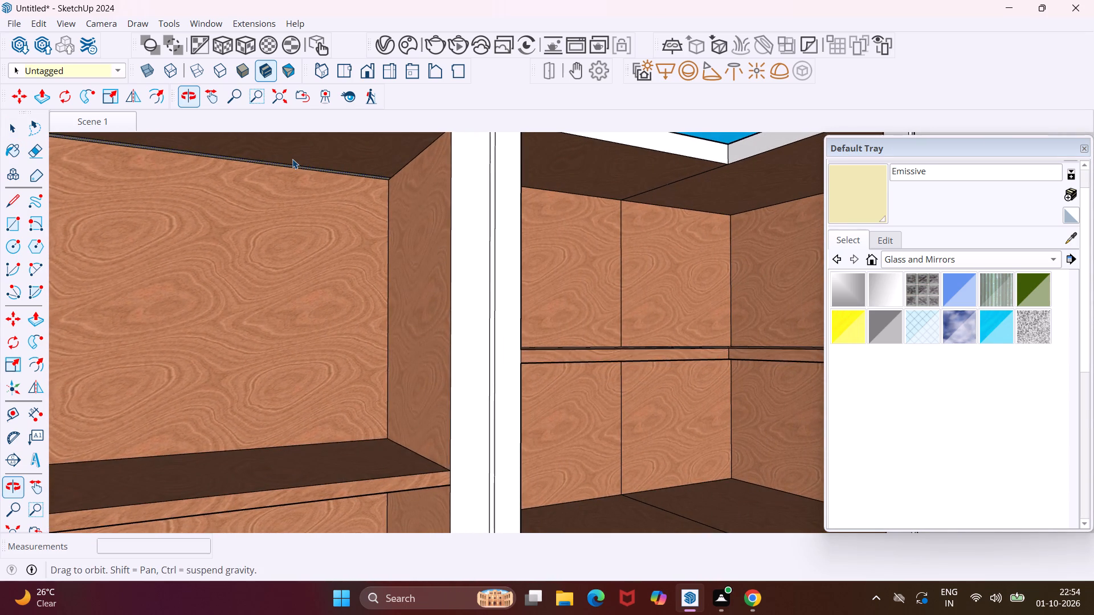
scroll(292, 159, "down", 4)
middle_click_drag(237, 405, 303, 373)
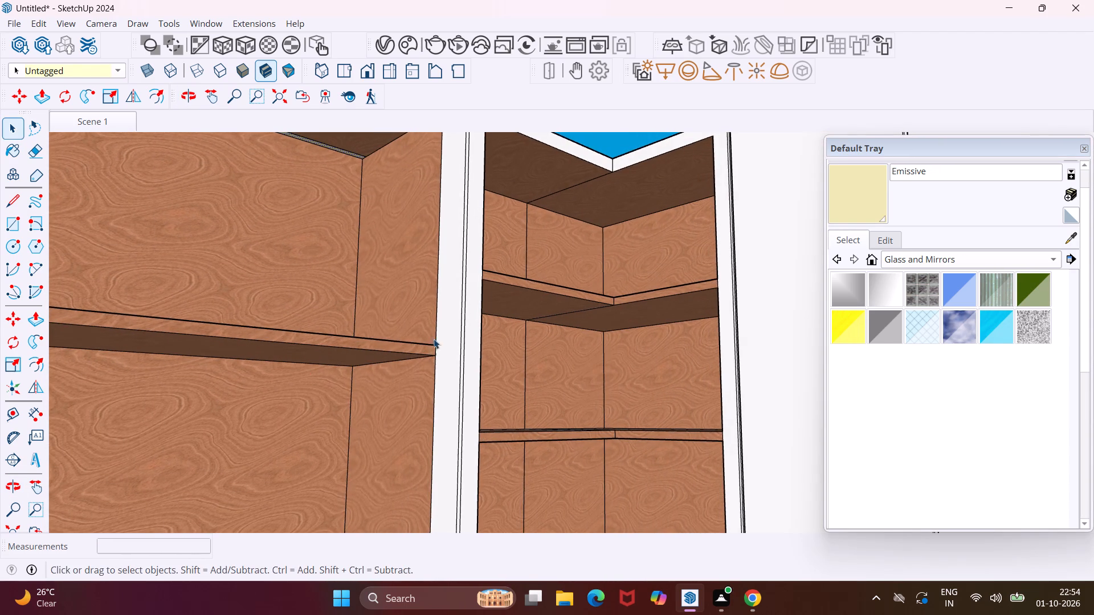
scroll(299, 363, "up", 4)
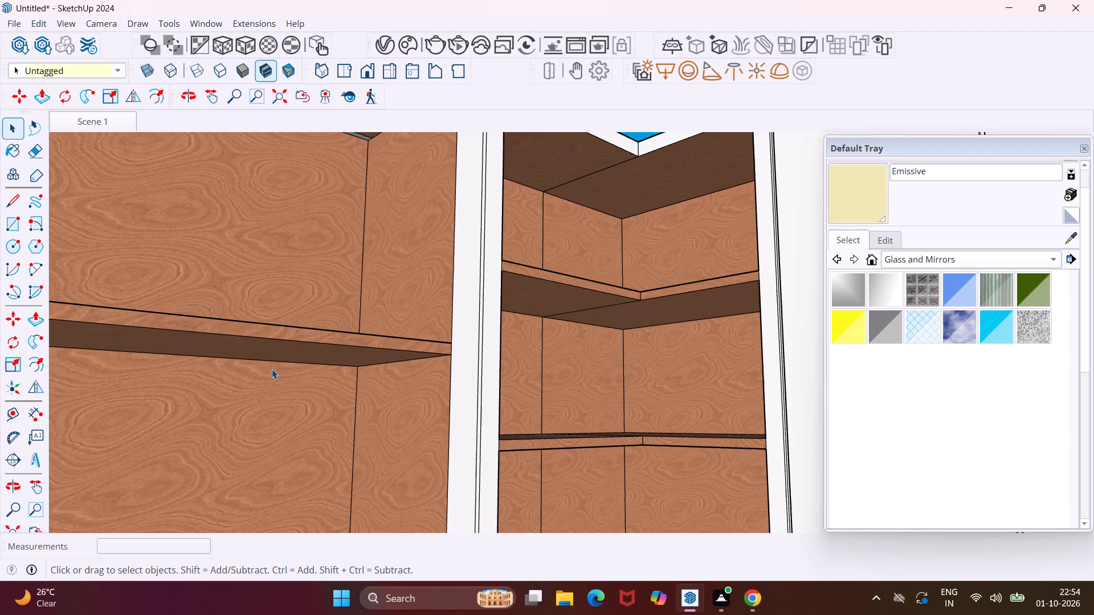
scroll(272, 369, "up", 4)
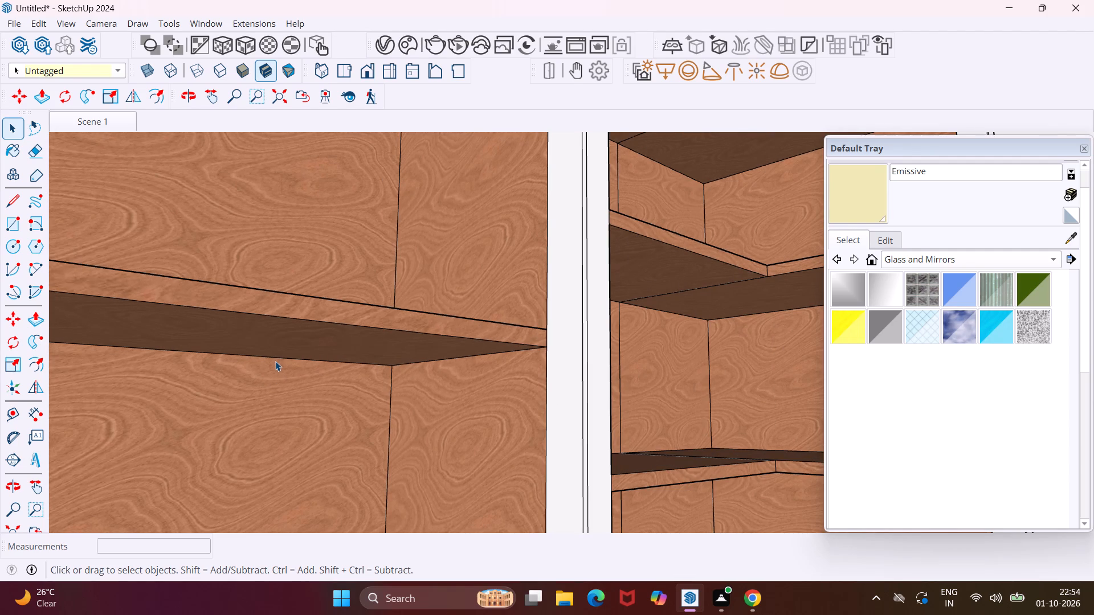
left_click(275, 359)
key("m")
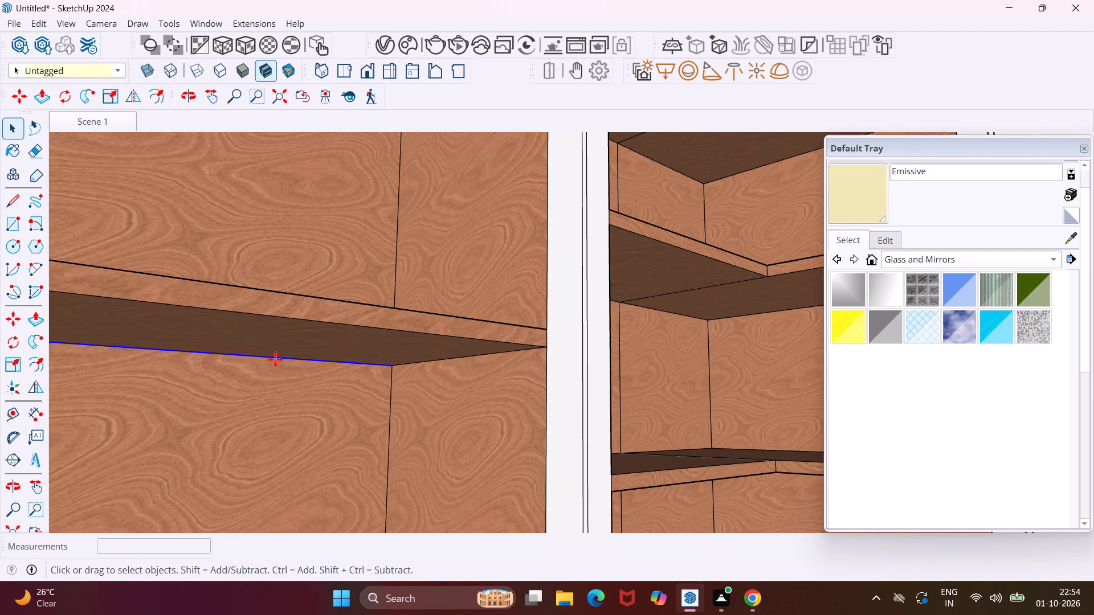
left_click(395, 369)
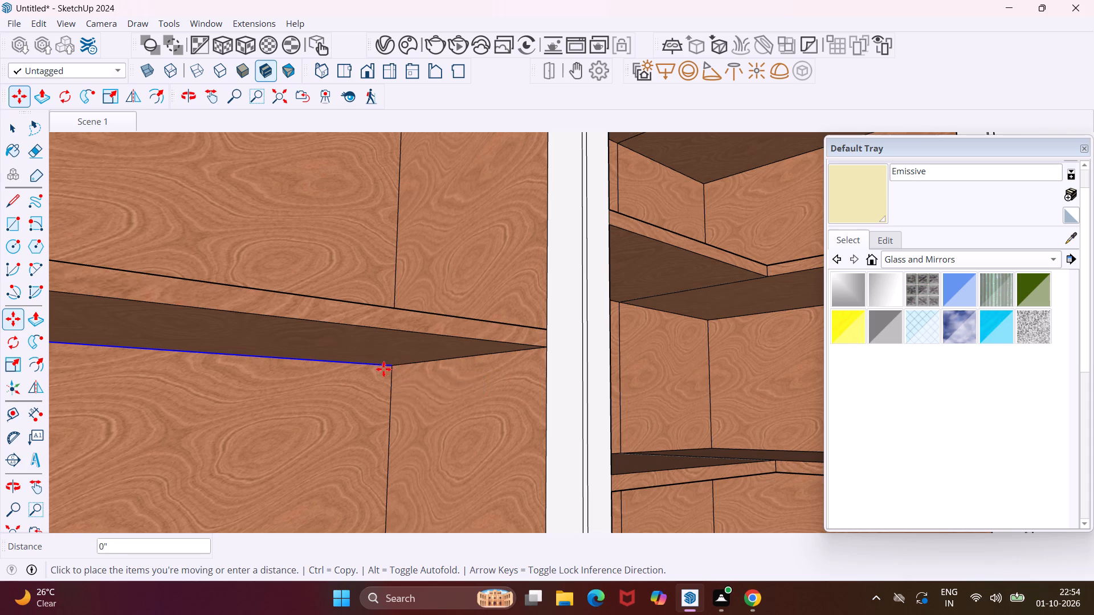
scroll(383, 369, "up", 9)
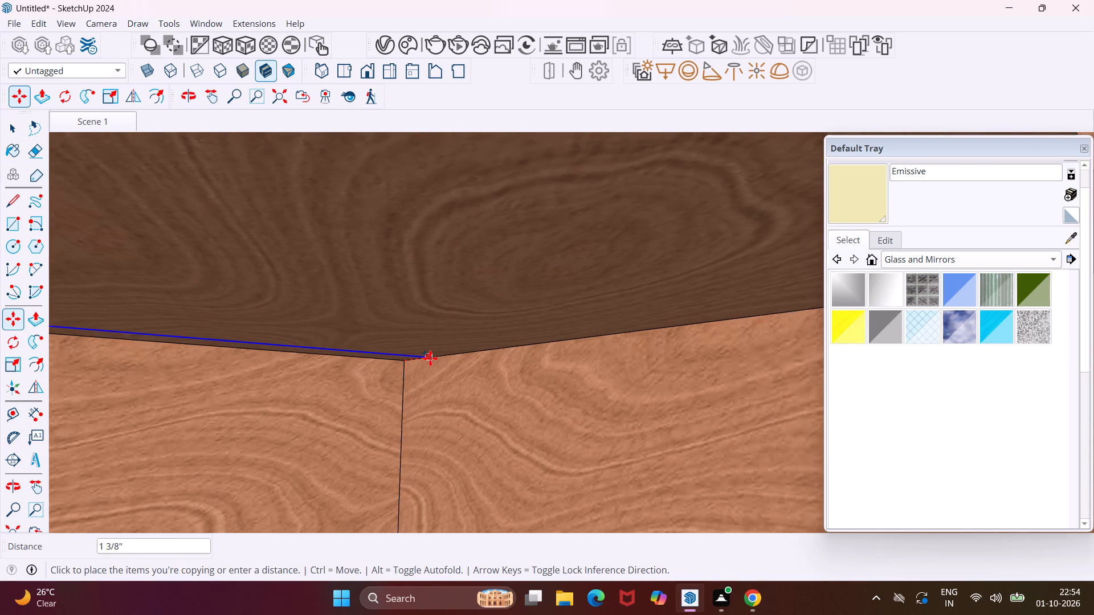
type(".9\"")
key("Return")
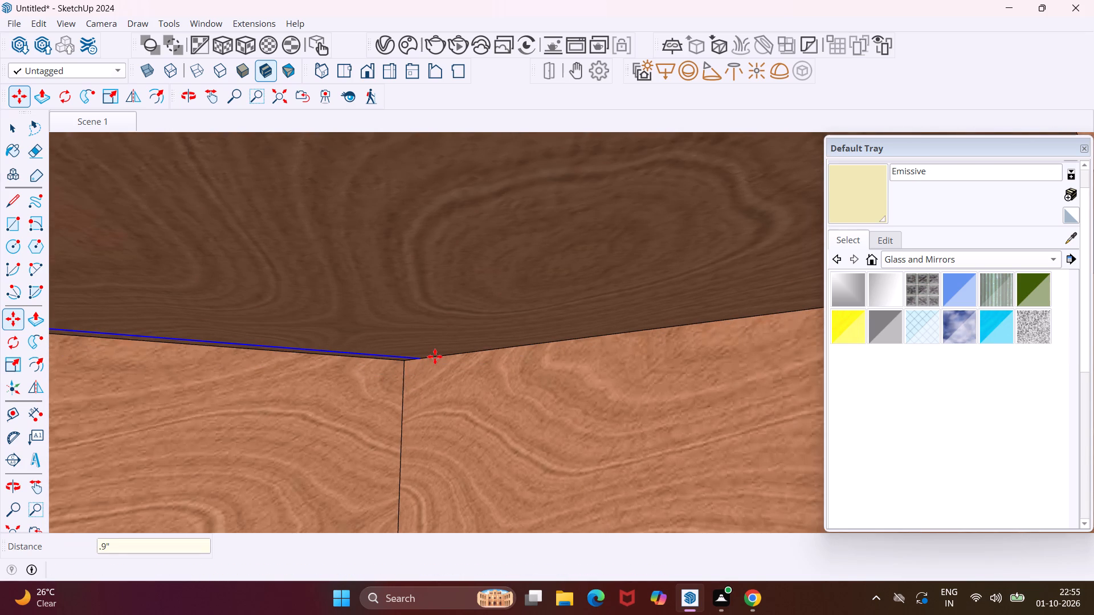
key("Escape")
key("space")
Paint the new 0.9" strip under the fridge-side cabinet's upper shelf with the Emissive material.
scroll(385, 355, "up", 4)
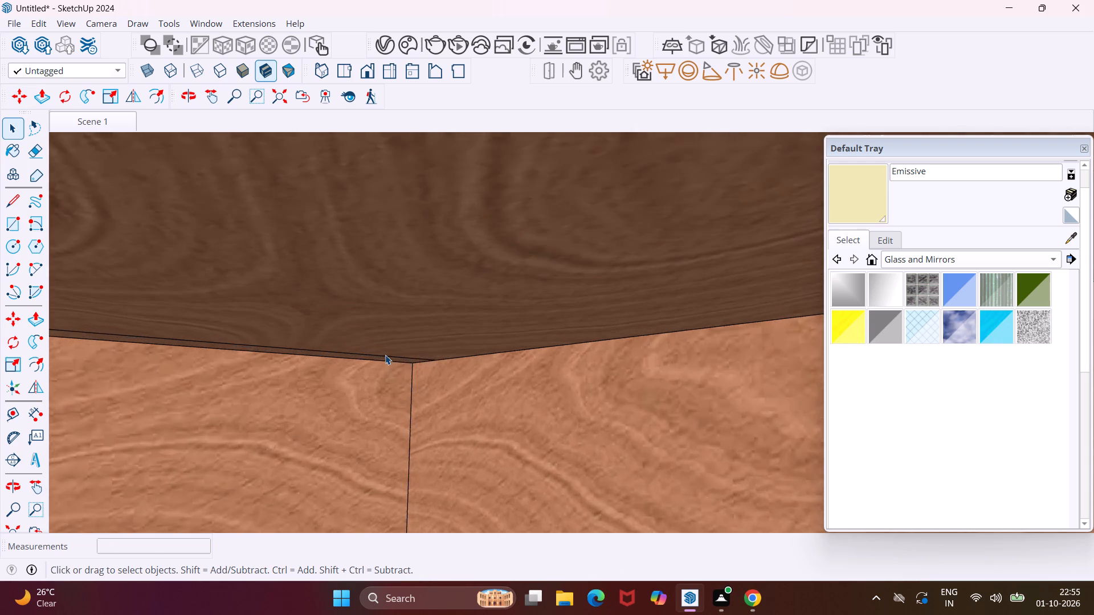
scroll(385, 355, "up", 4)
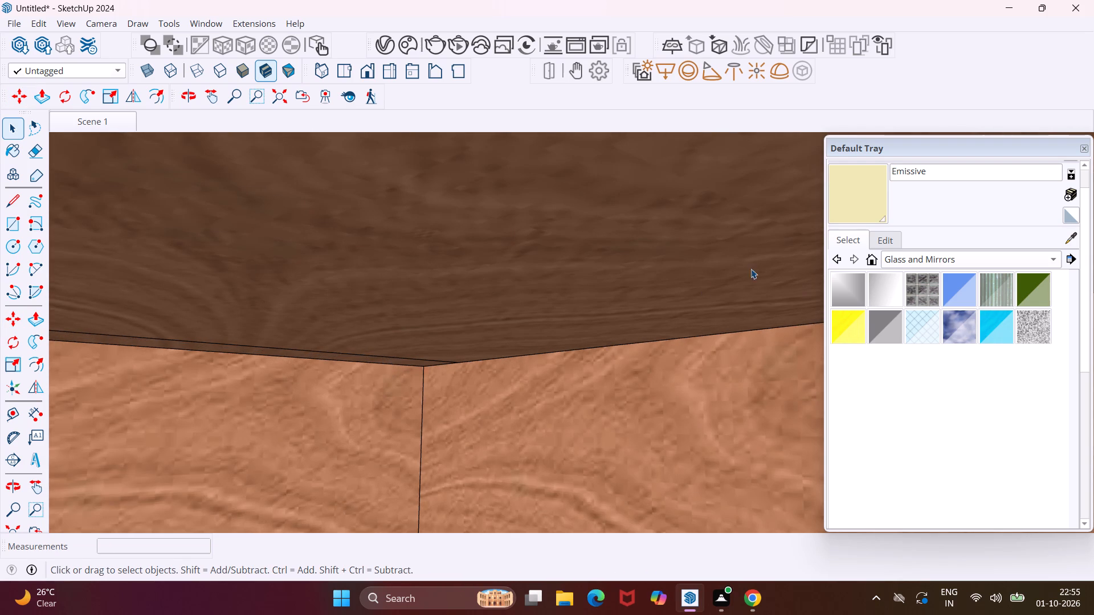
left_click(863, 208)
scroll(431, 362, "up", 7)
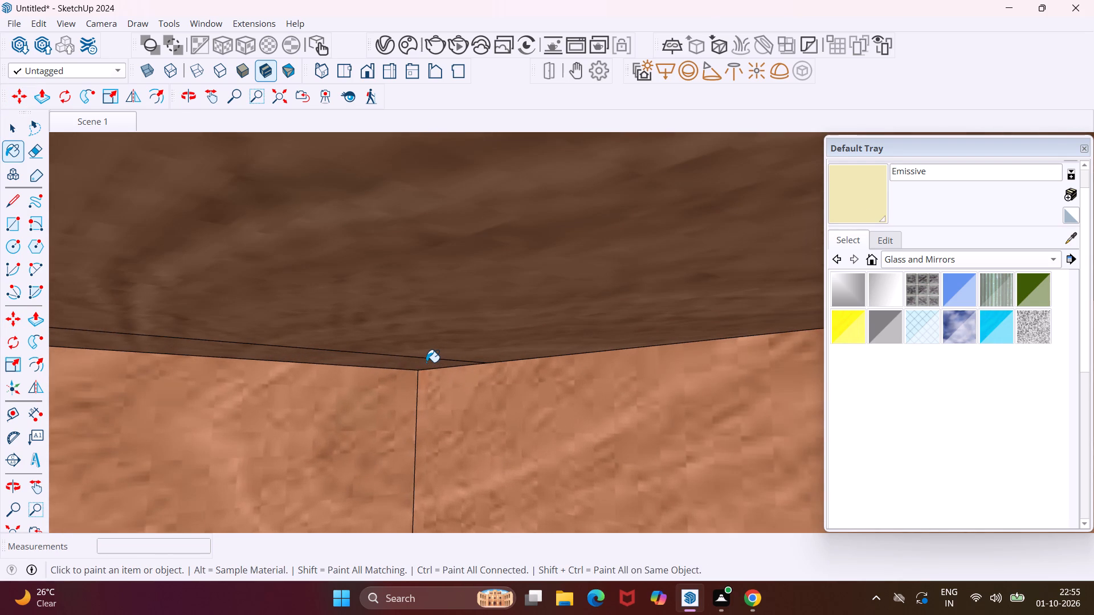
left_click(426, 362)
scroll(349, 376, "down", 13)
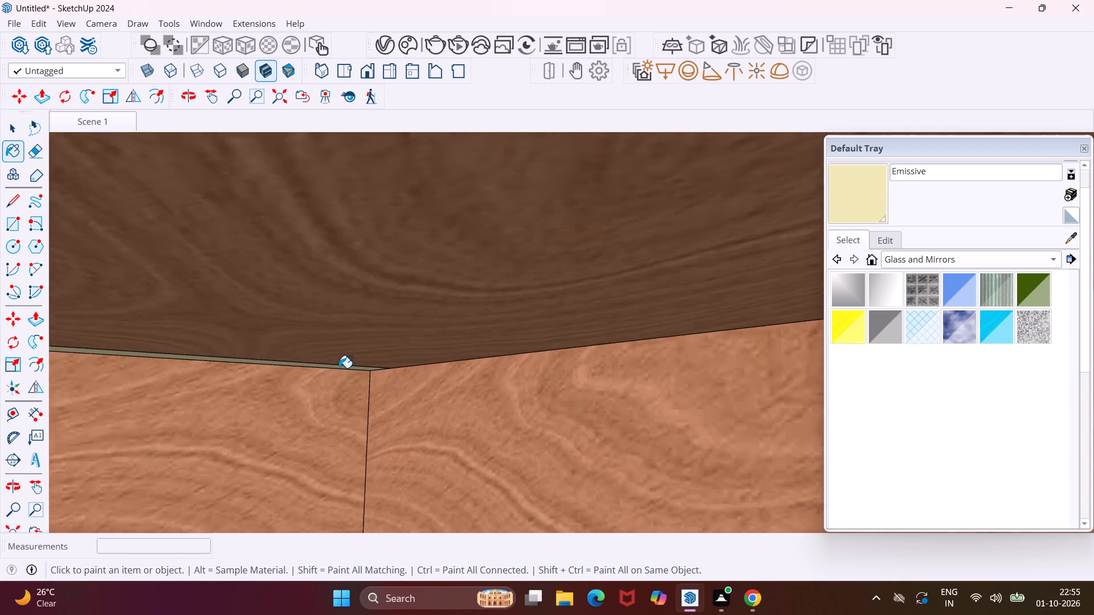
scroll(338, 367, "down", 11)
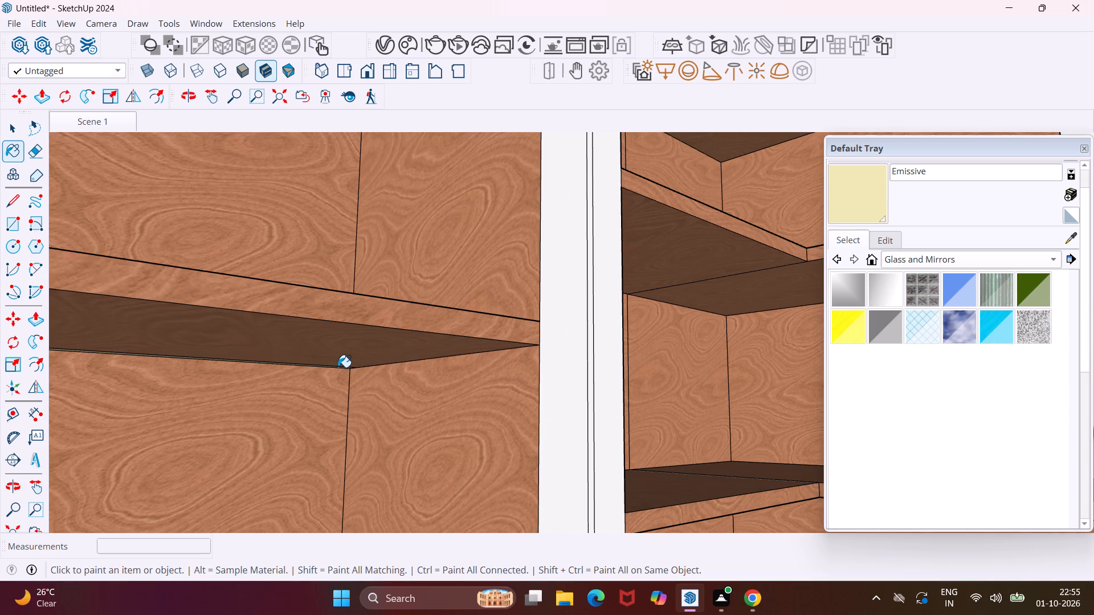
key("Escape")
key("space")
Run a V-Ray test render framing the fridge-side open cabinet's upper shelf and light strips, then close the render window.
scroll(364, 285, "down", 4)
middle_click_drag(406, 233, 399, 237)
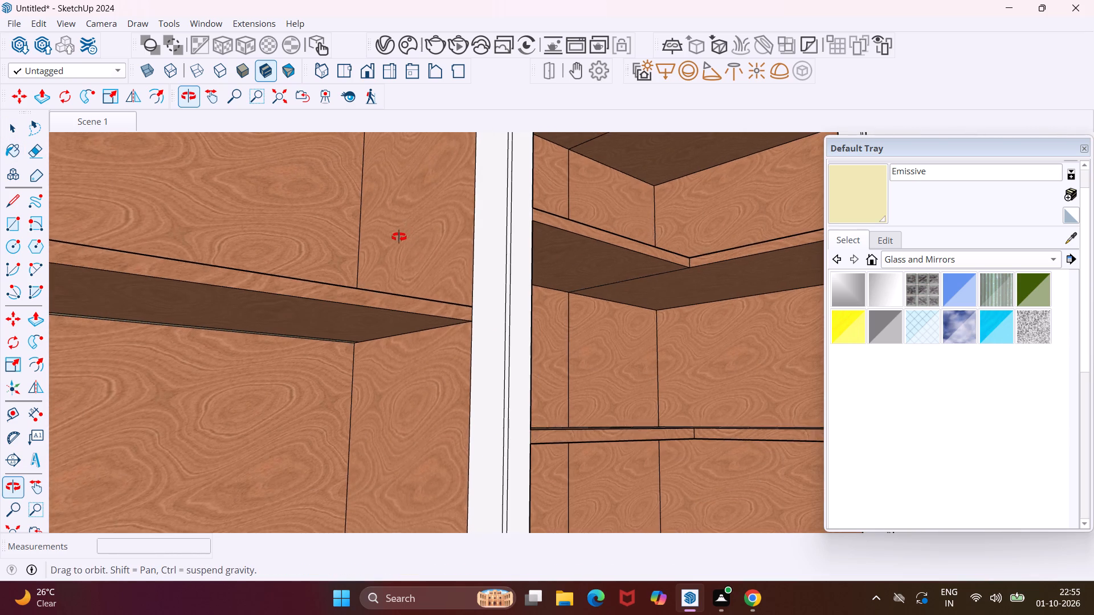
middle_click_drag(399, 237, 335, 263)
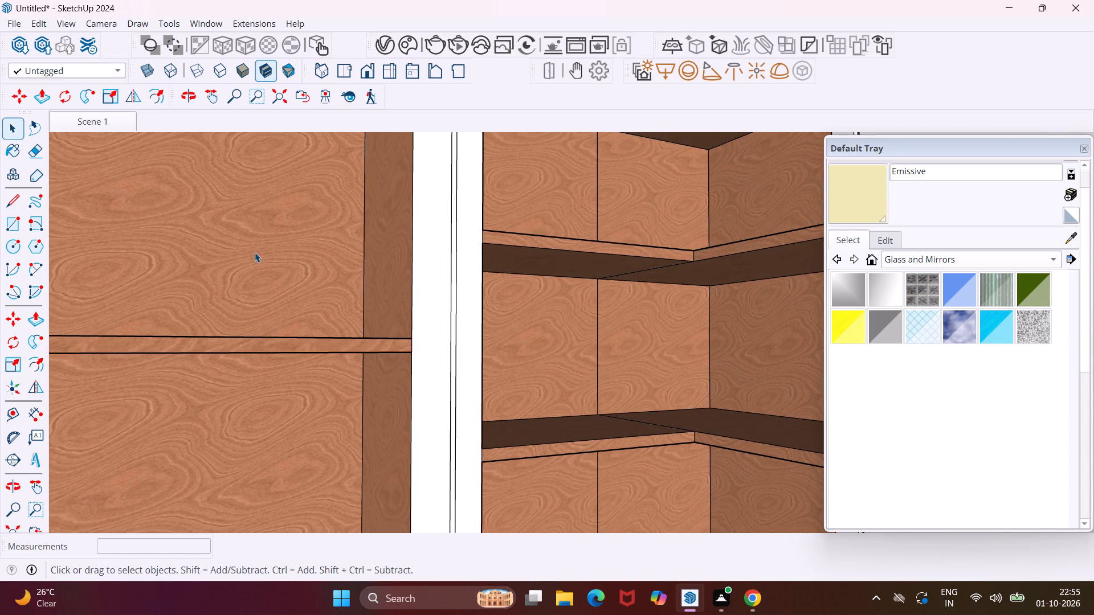
left_click(205, 98)
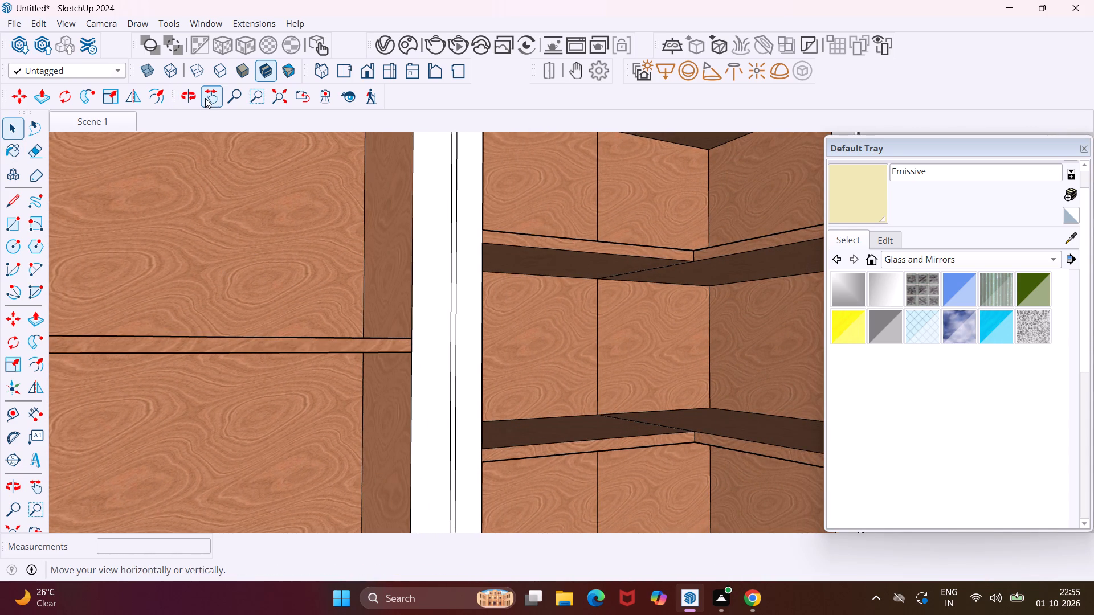
left_click_drag(210, 224, 453, 210)
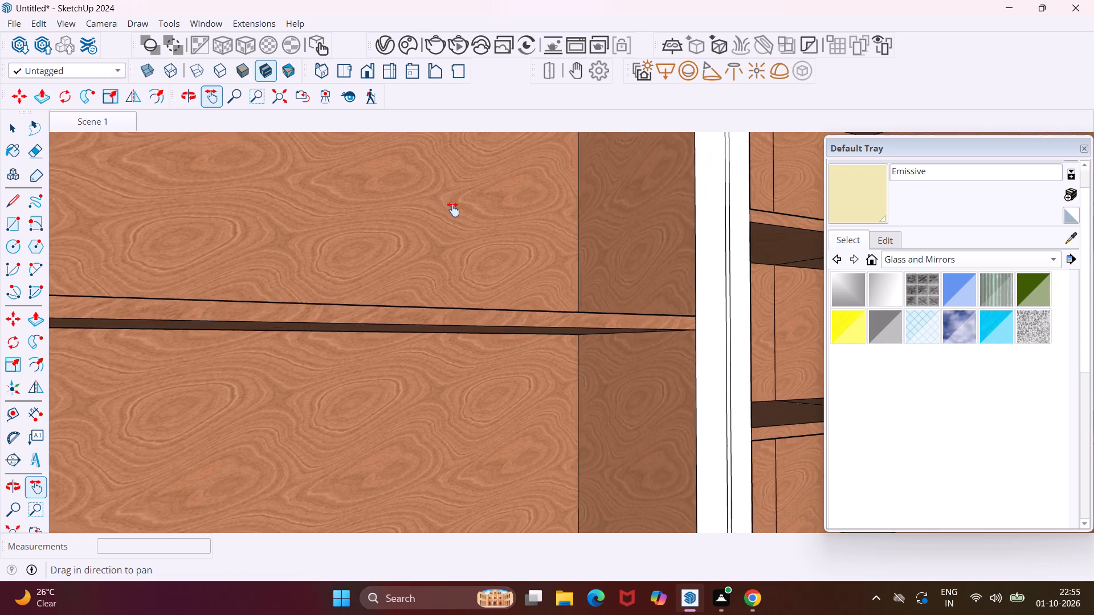
left_click_drag(453, 210, 455, 211)
scroll(426, 219, "down", 3)
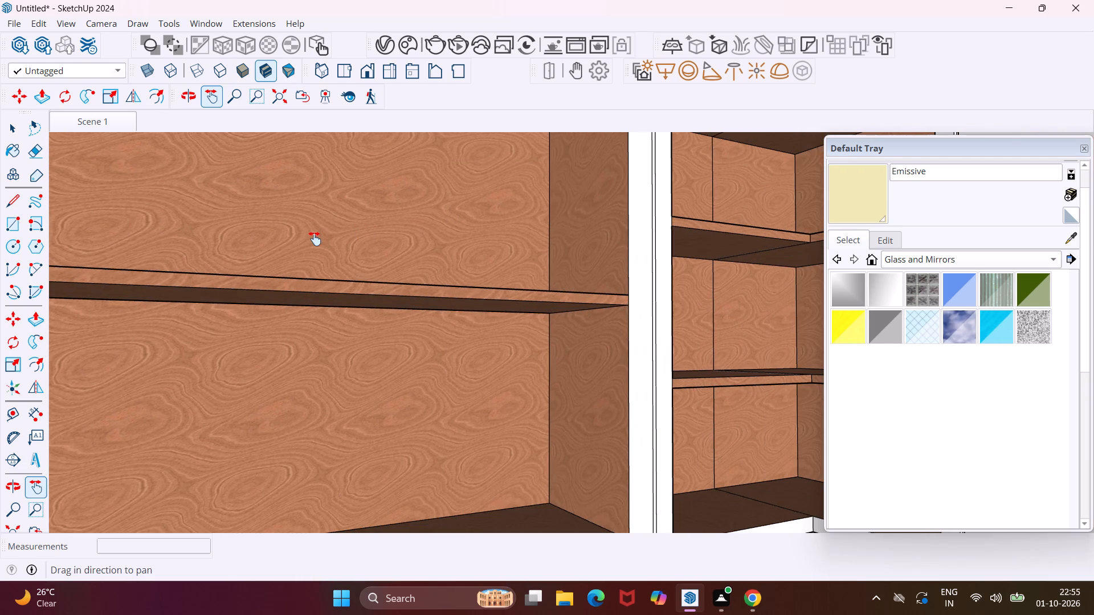
left_click_drag(303, 239, 401, 260)
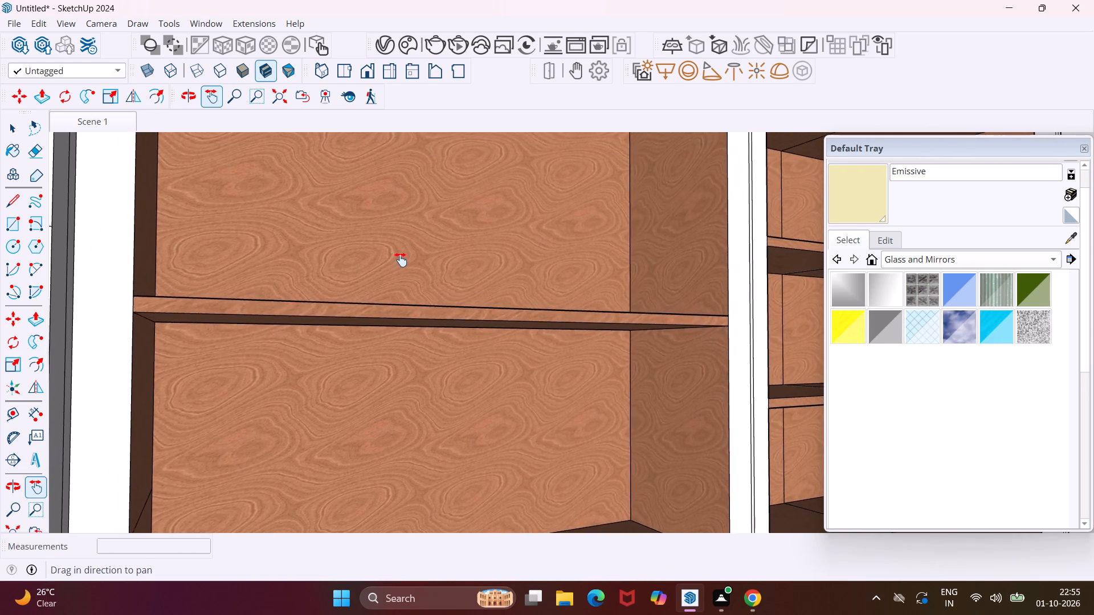
left_click_drag(401, 260, 388, 286)
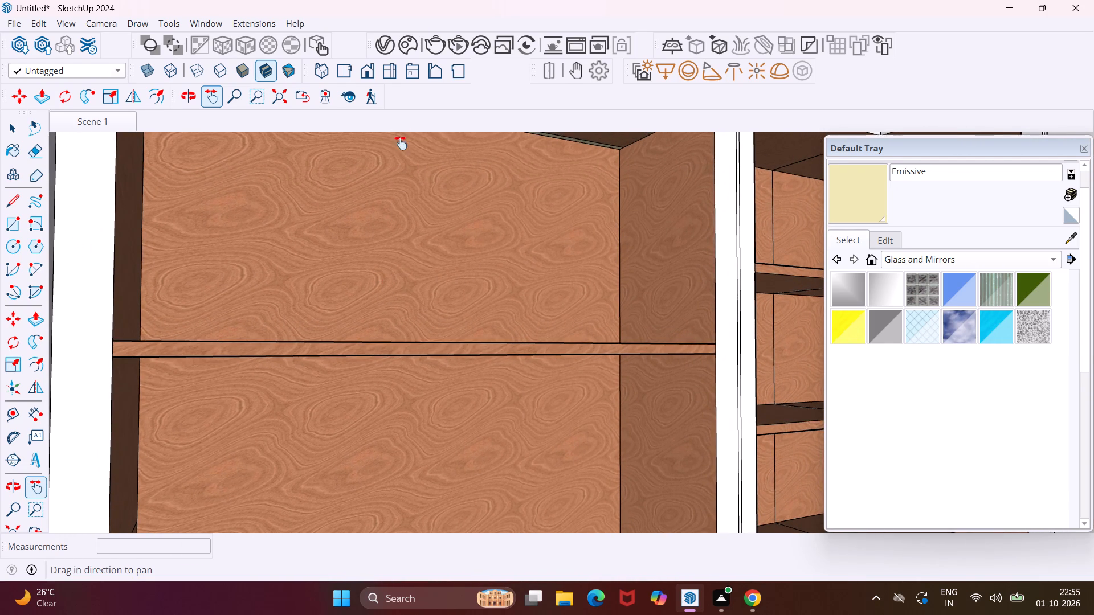
left_click(432, 51)
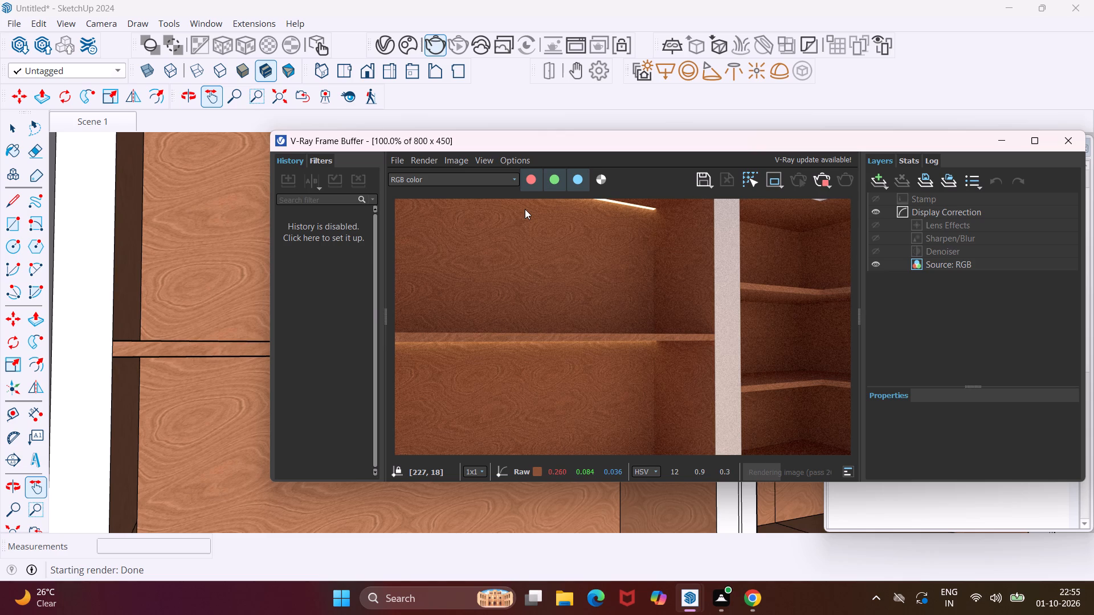
left_click(1081, 142)
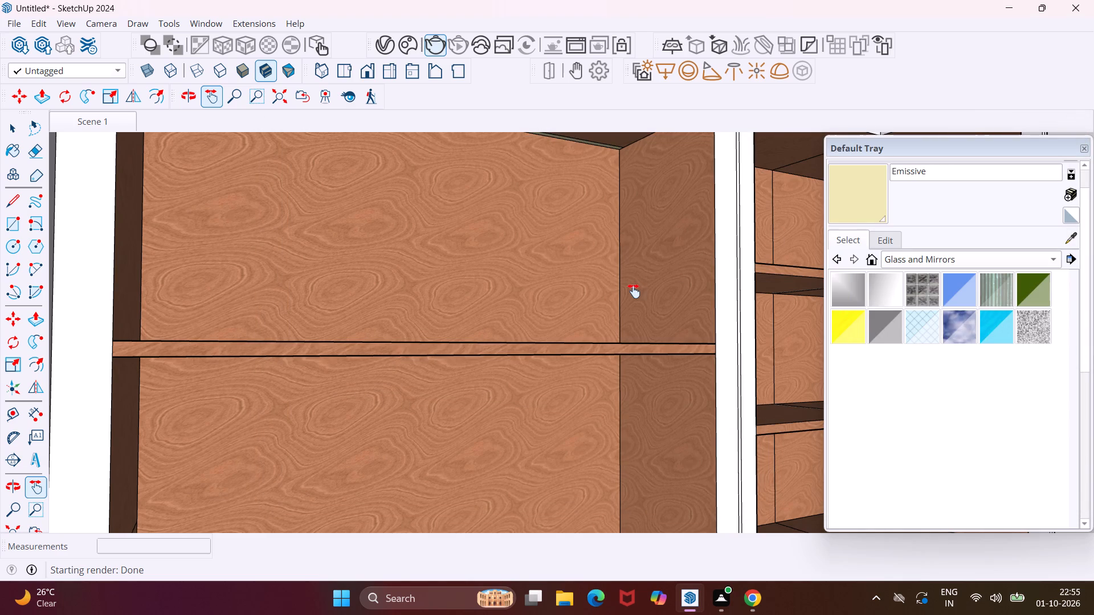
Copy the two in-line back edges of the corner open cabinet's top panel underside 0.9" forward, along the wall with the panel seam.
key("Escape")
key("space")
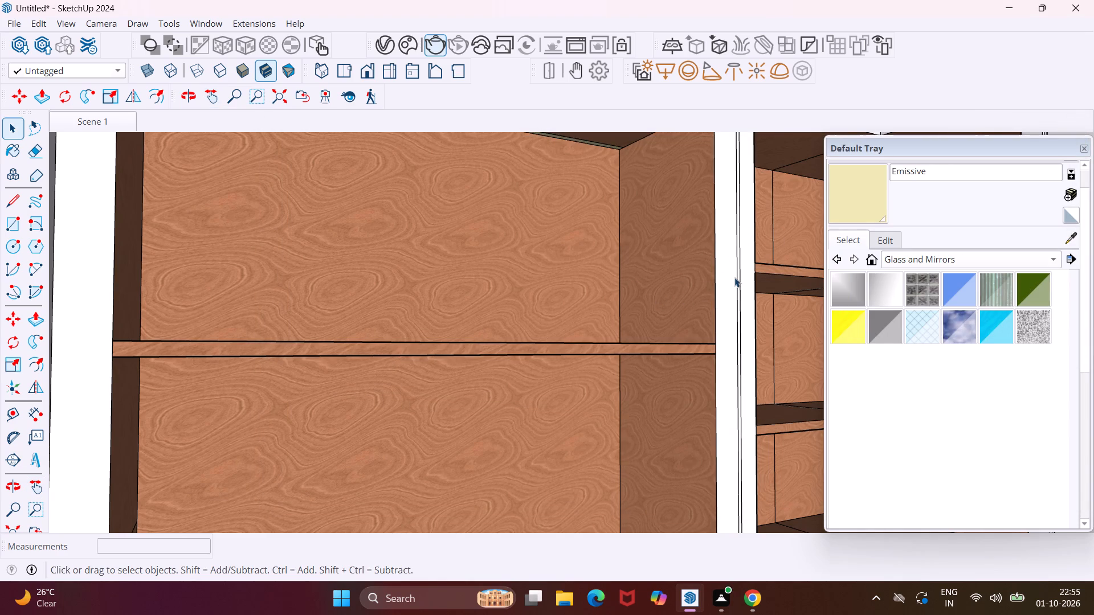
left_click(220, 89)
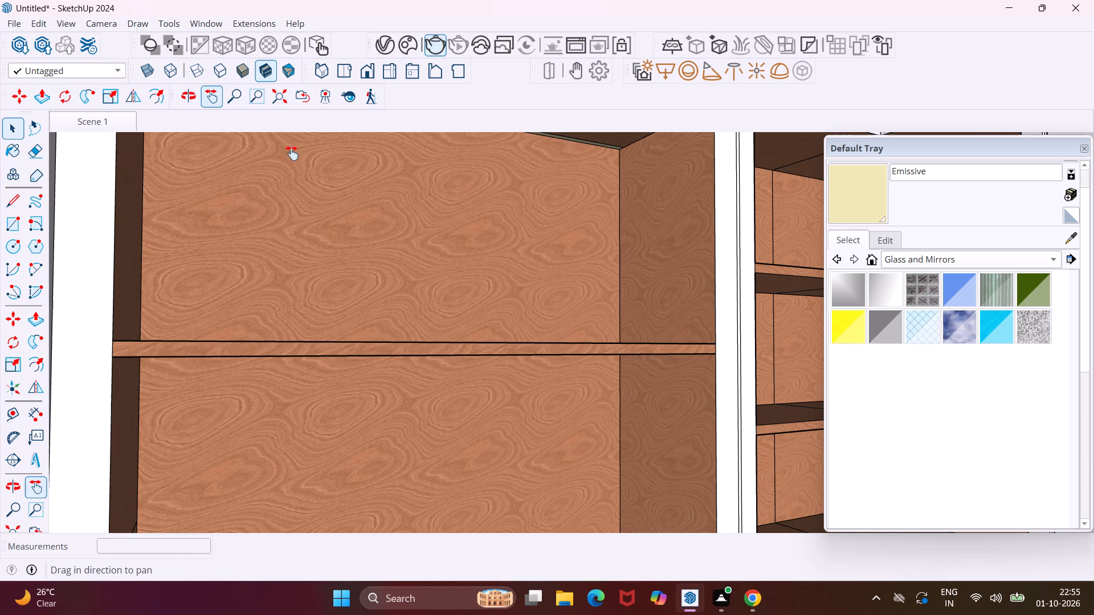
left_click_drag(529, 228, 162, 306)
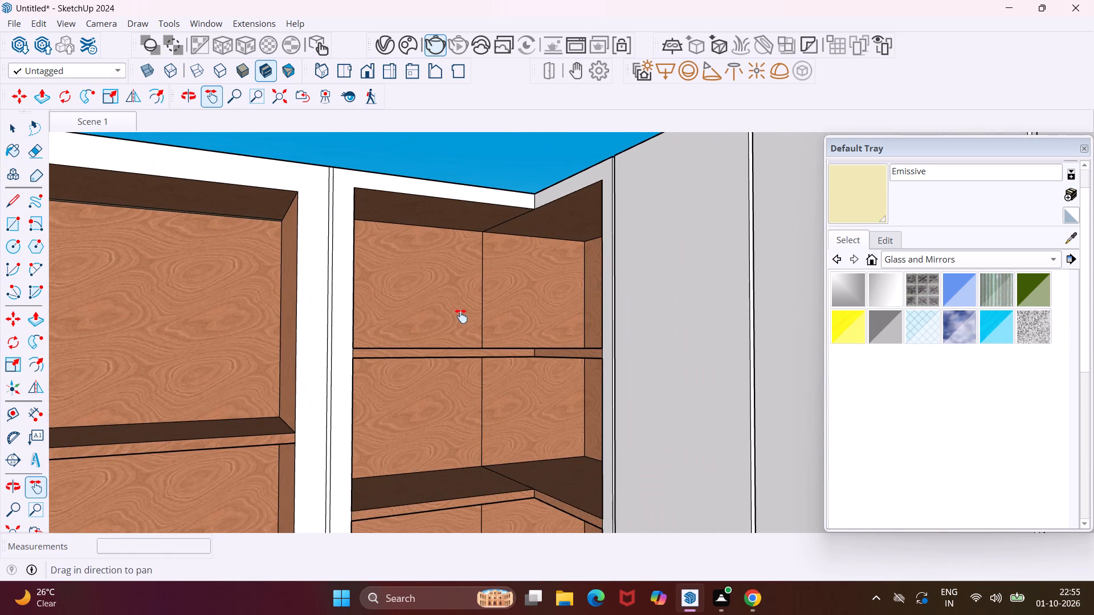
middle_click_drag(462, 316, 574, 318)
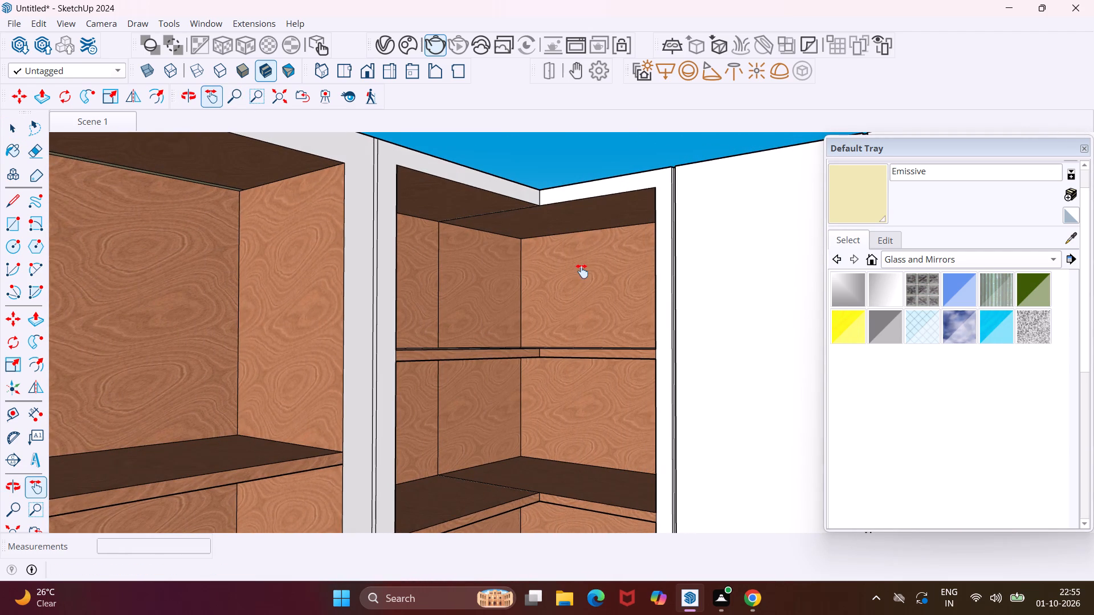
key("Escape")
key("space")
scroll(581, 226, "up", 9)
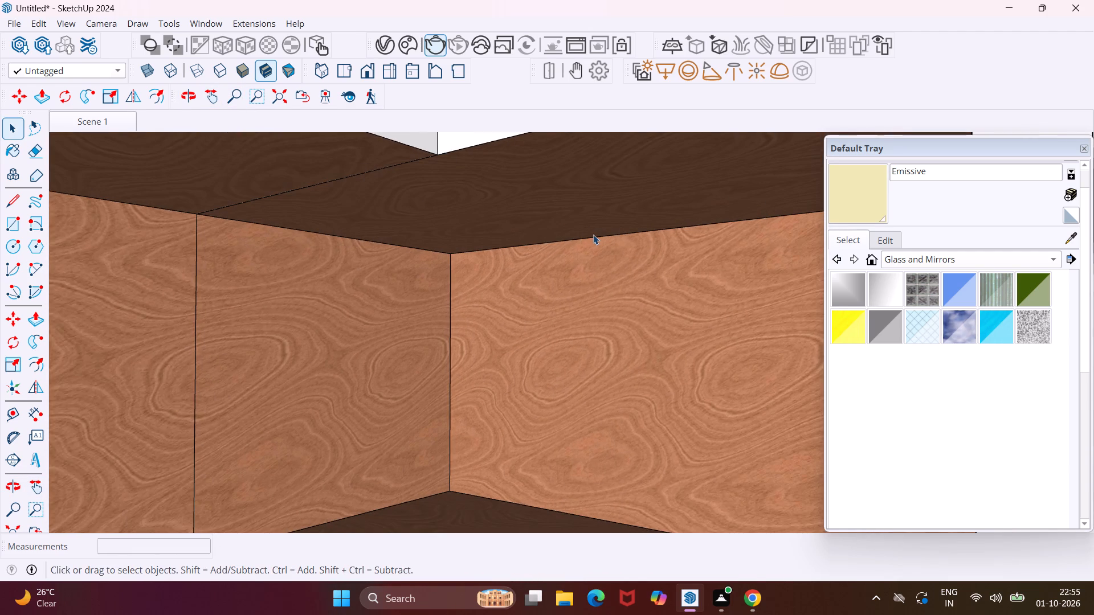
left_click(417, 250)
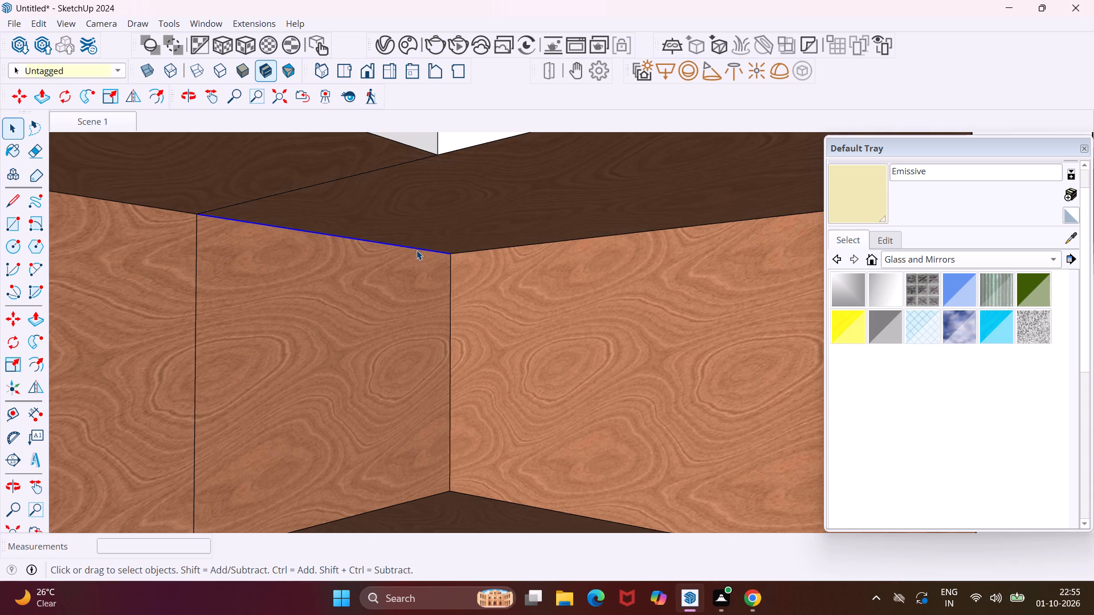
left_click(181, 212, "ctrl")
middle_click_drag(180, 212, 169, 214)
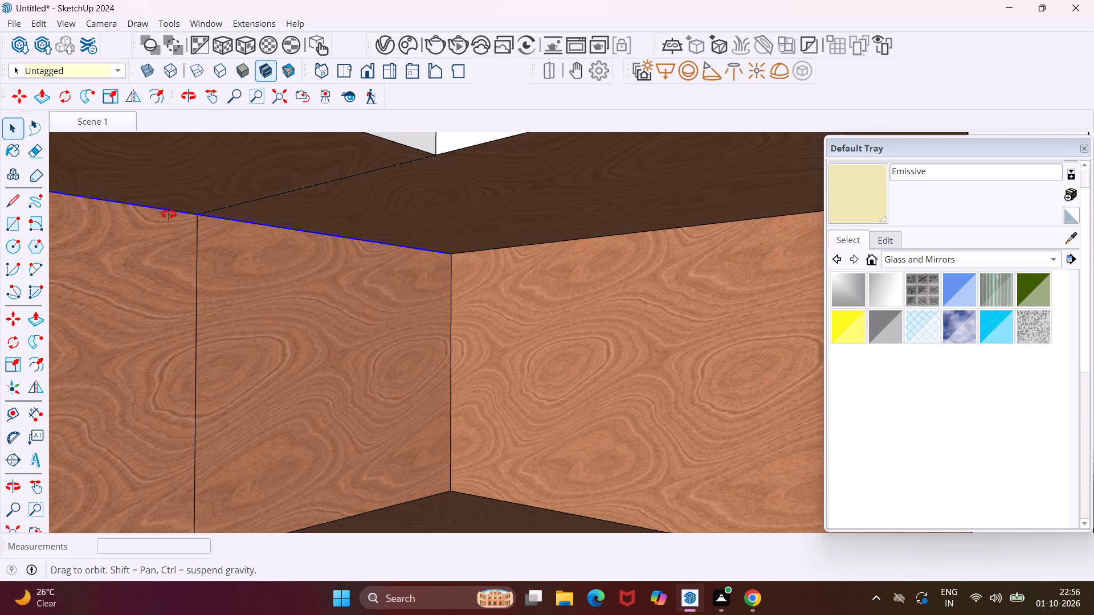
middle_click_drag(169, 214, 122, 226)
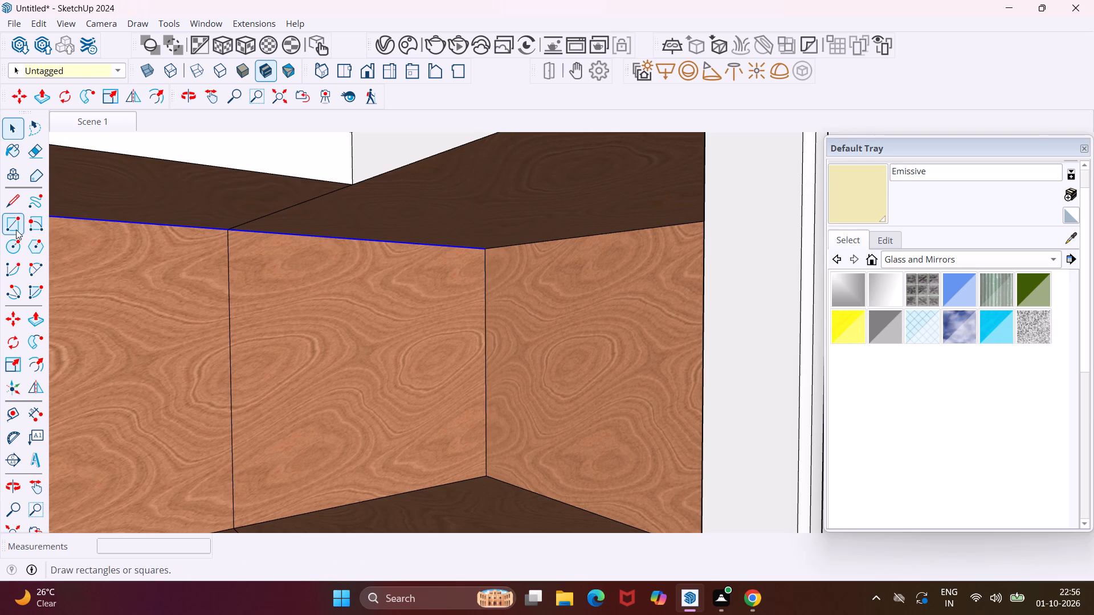
left_click(203, 92)
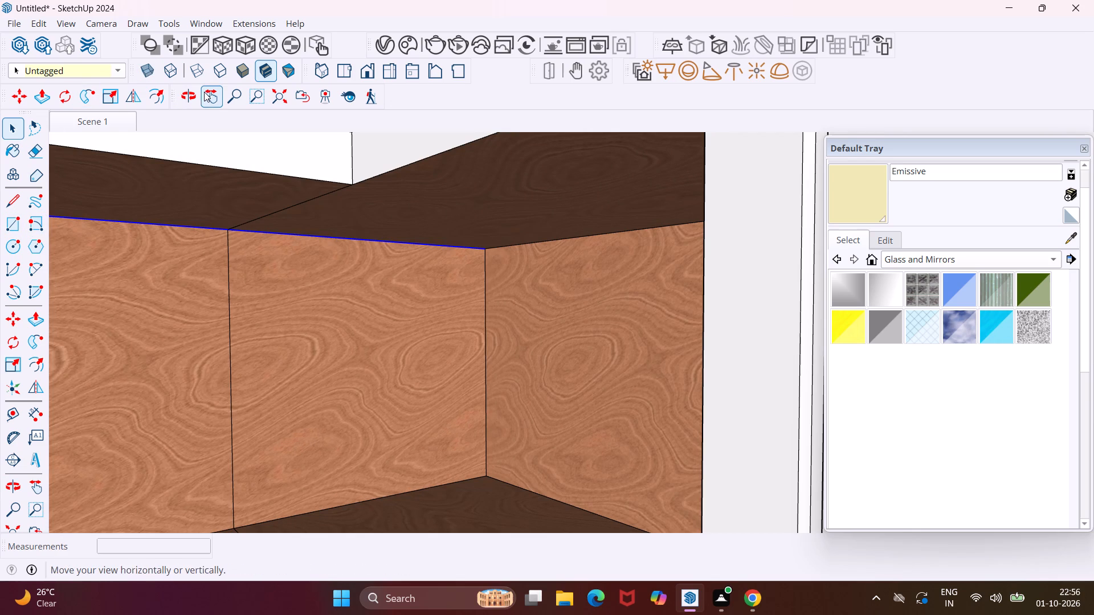
left_click_drag(191, 241, 475, 214)
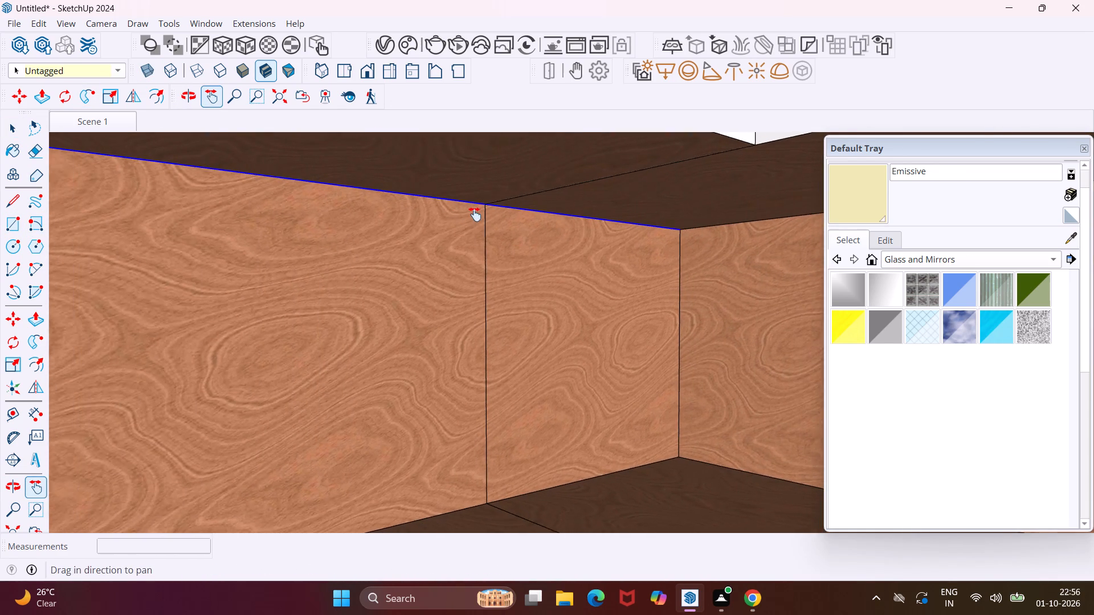
left_click_drag(475, 214, 504, 211)
middle_click_drag(490, 208, 399, 214)
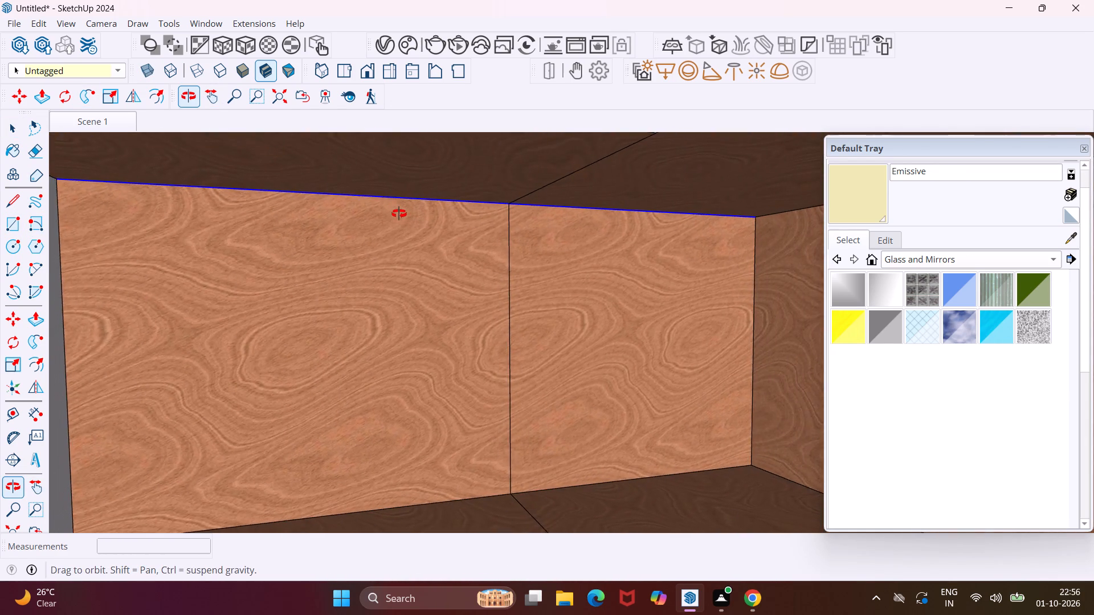
middle_click_drag(399, 214, 392, 214)
key("m")
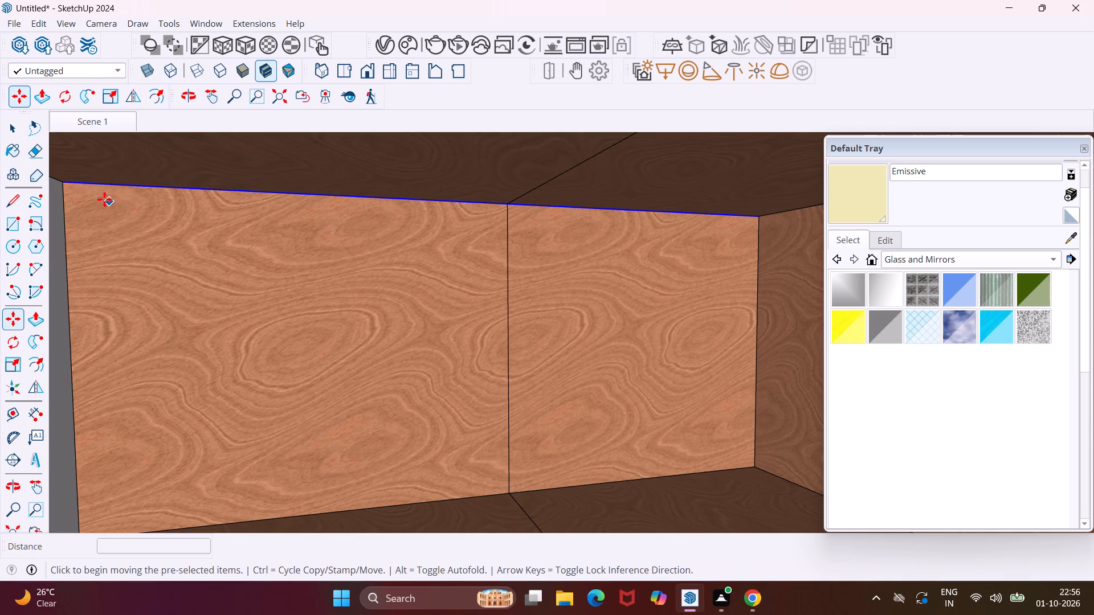
left_click(64, 183)
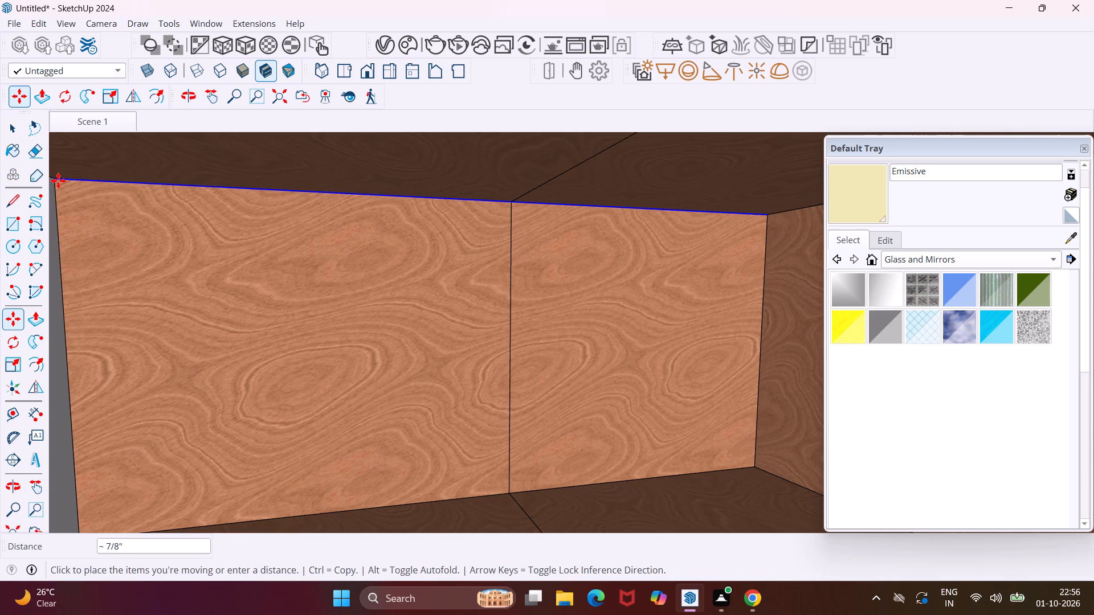
scroll(59, 181, "up", 5)
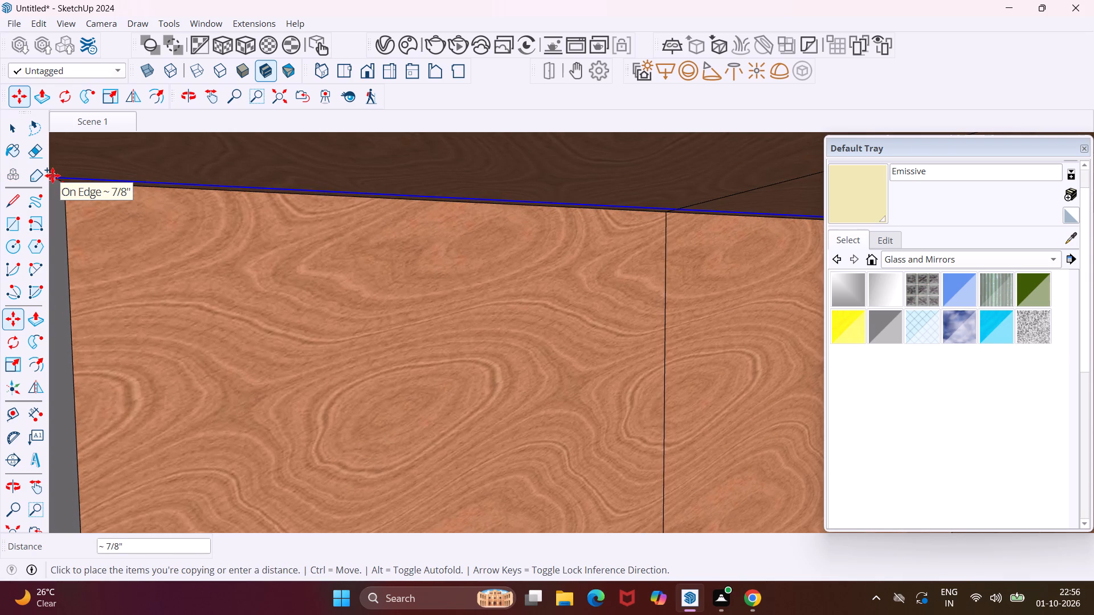
type(".9\"")
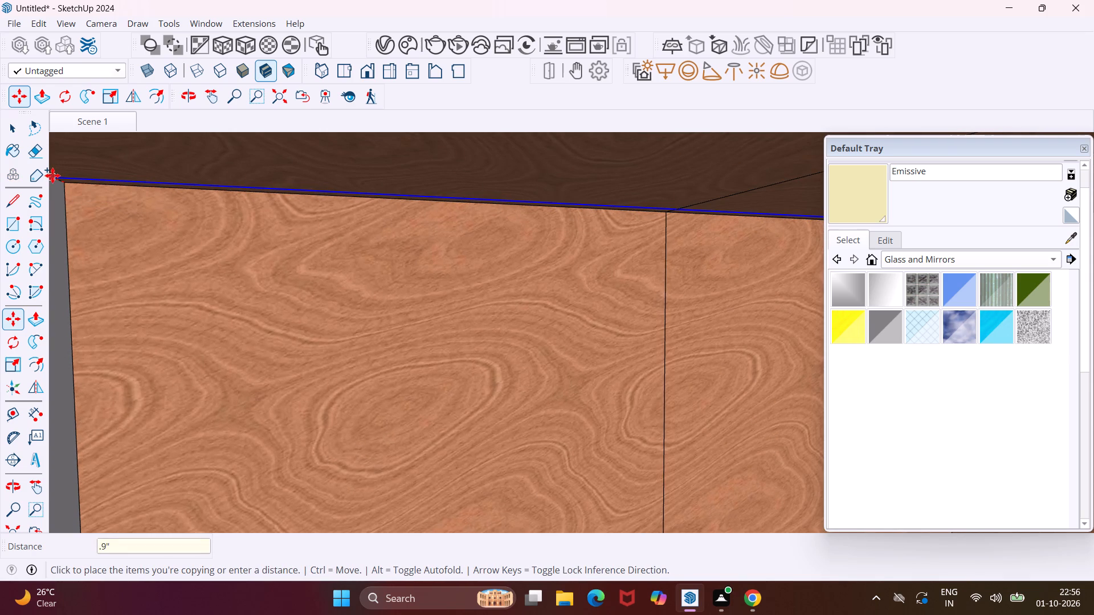
key("Return")
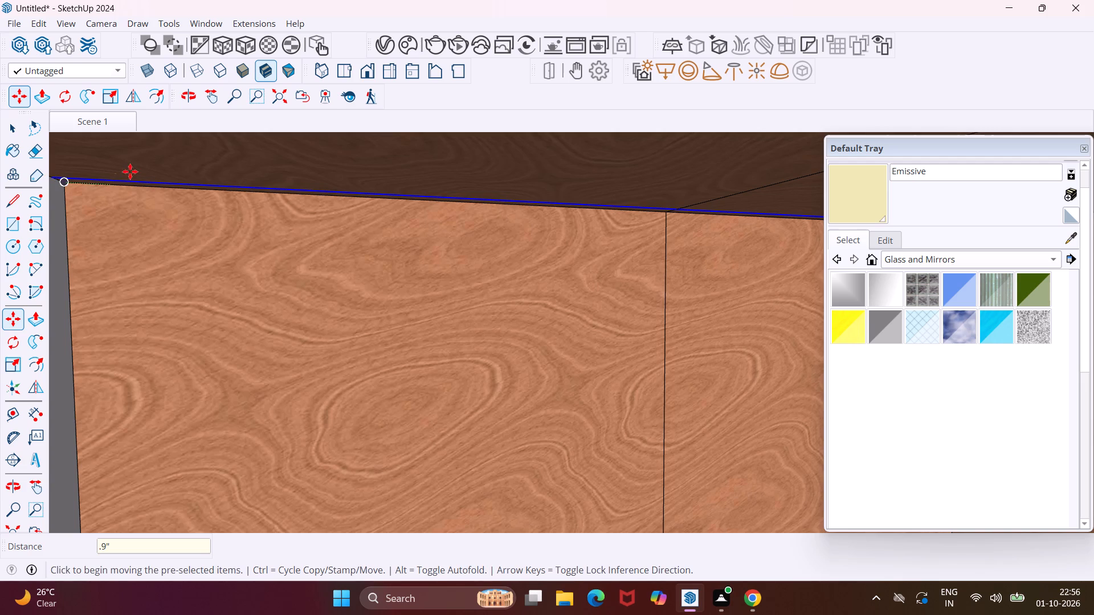
key("Escape")
key("space")
Paint both segments of the new narrow strip under the corner cabinet's top panel with the Emissive material.
scroll(168, 185, "up", 4)
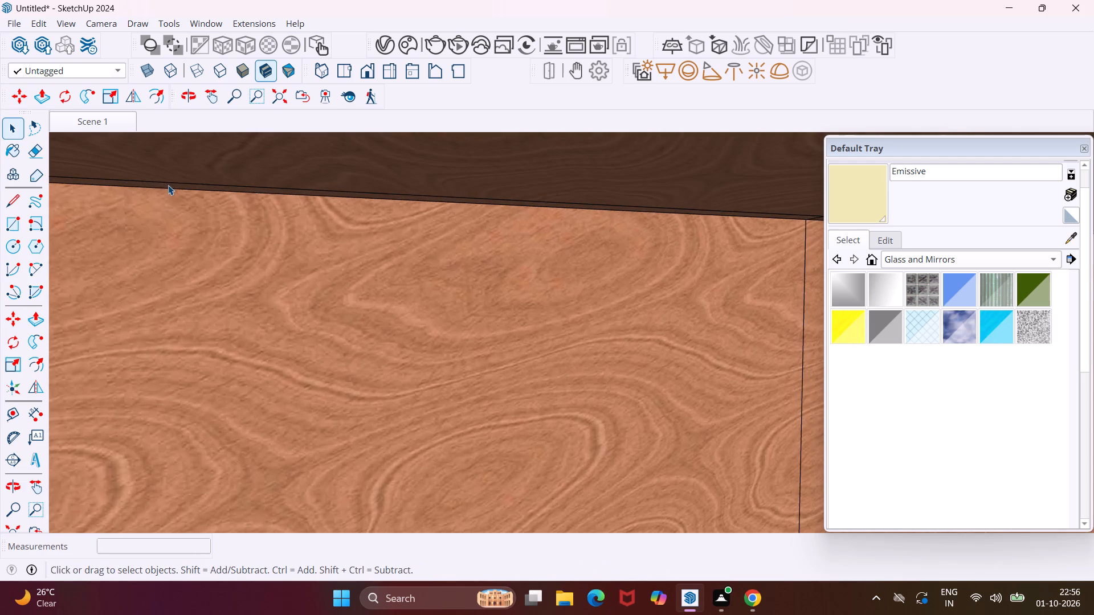
left_click(867, 198)
scroll(686, 210, "up", 4)
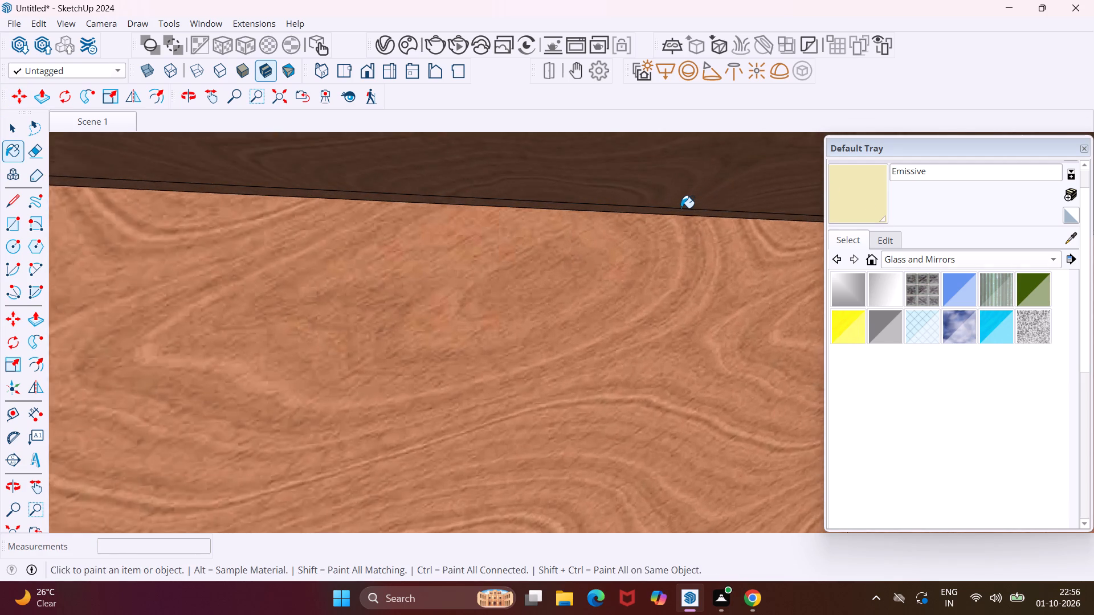
scroll(681, 208, "up", 2)
left_click(673, 211)
scroll(564, 202, "down", 4)
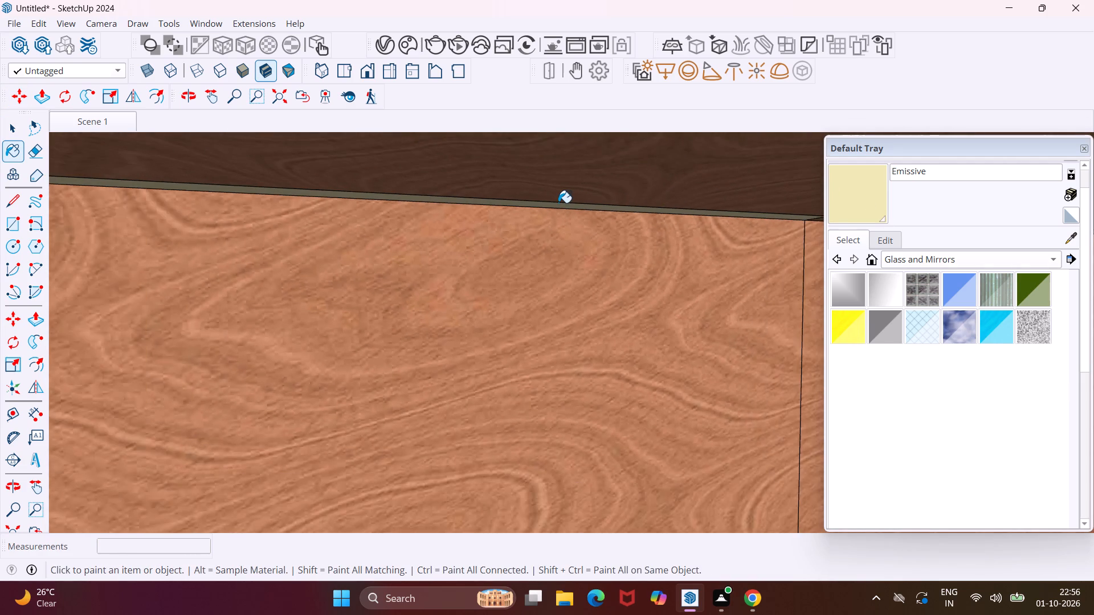
scroll(557, 203, "down", 5)
scroll(744, 223, "up", 9)
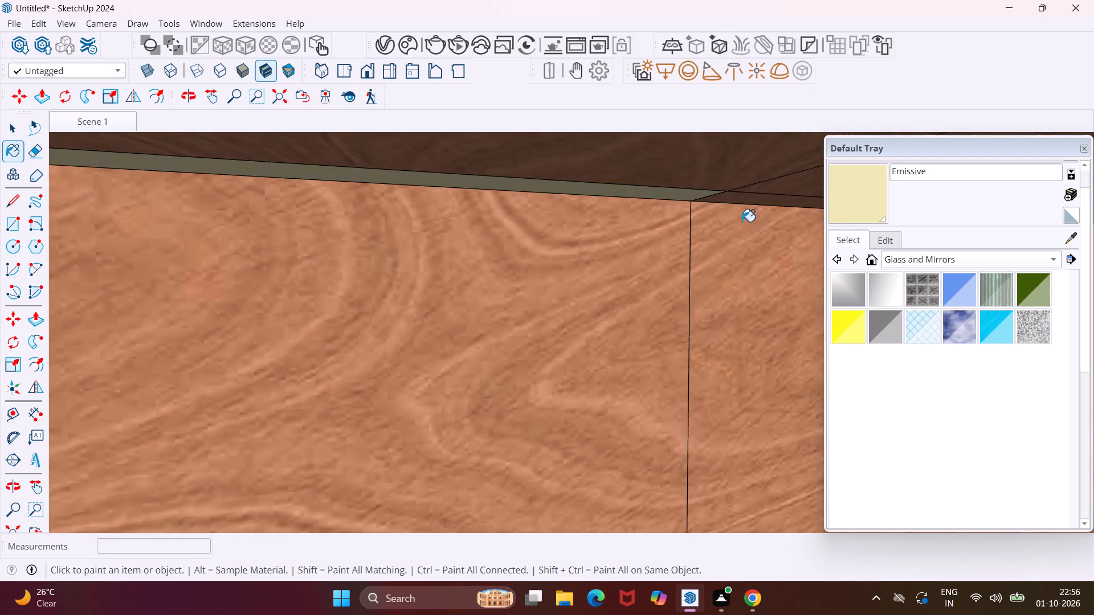
scroll(742, 222, "up", 4)
left_click(736, 195)
key("Escape")
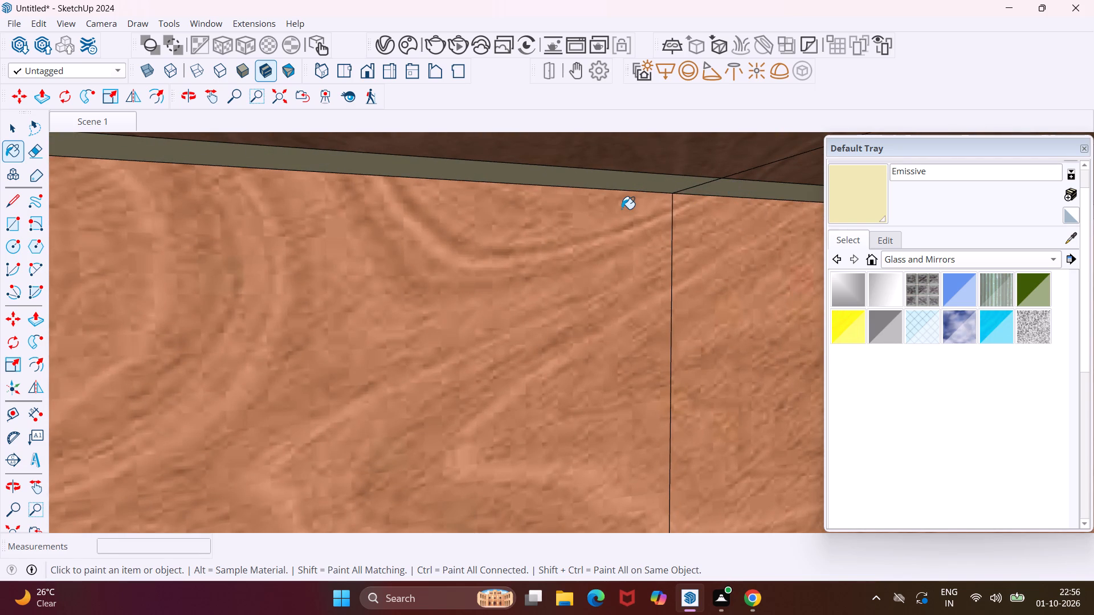
key("space")
Copy the top panel underside's edge along the corner cabinet's adjoining perpendicular wall 0.9" inward.
scroll(577, 184, "down", 12)
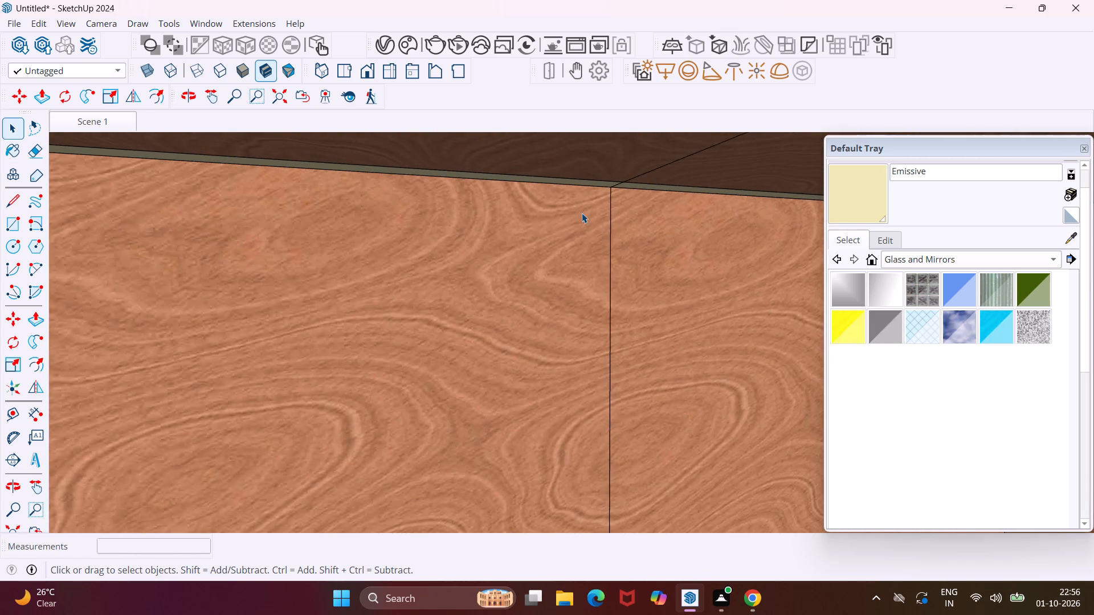
middle_click_drag(582, 213, 662, 232)
scroll(569, 222, "down", 10)
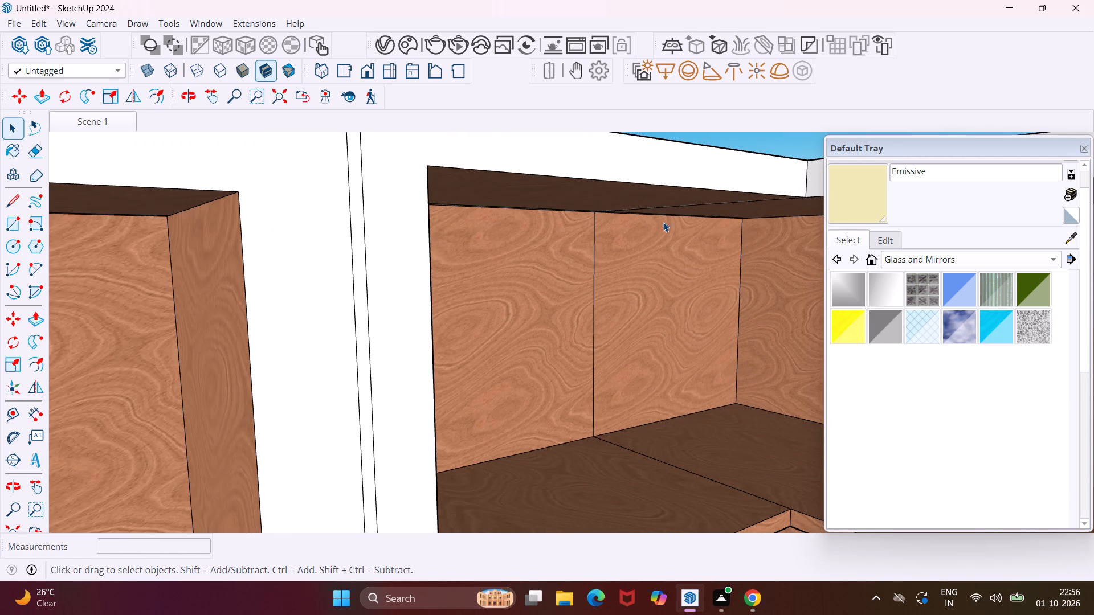
middle_click_drag(720, 237, 766, 235)
scroll(773, 219, "up", 4)
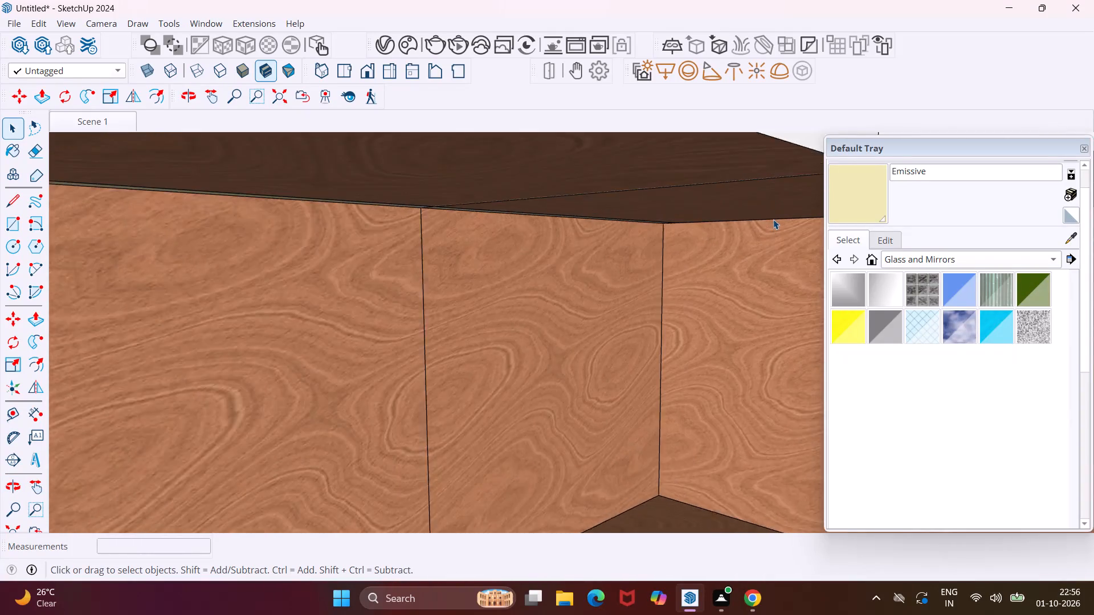
scroll(773, 219, "up", 12)
middle_click_drag(606, 224, 611, 194)
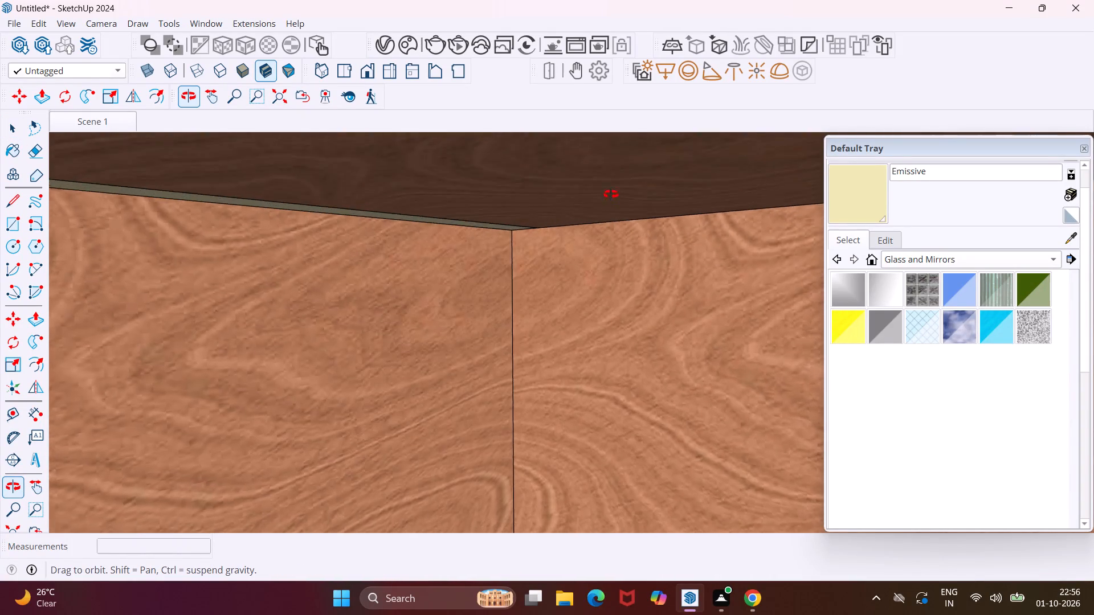
middle_click_drag(611, 194, 640, 169)
left_click(585, 219)
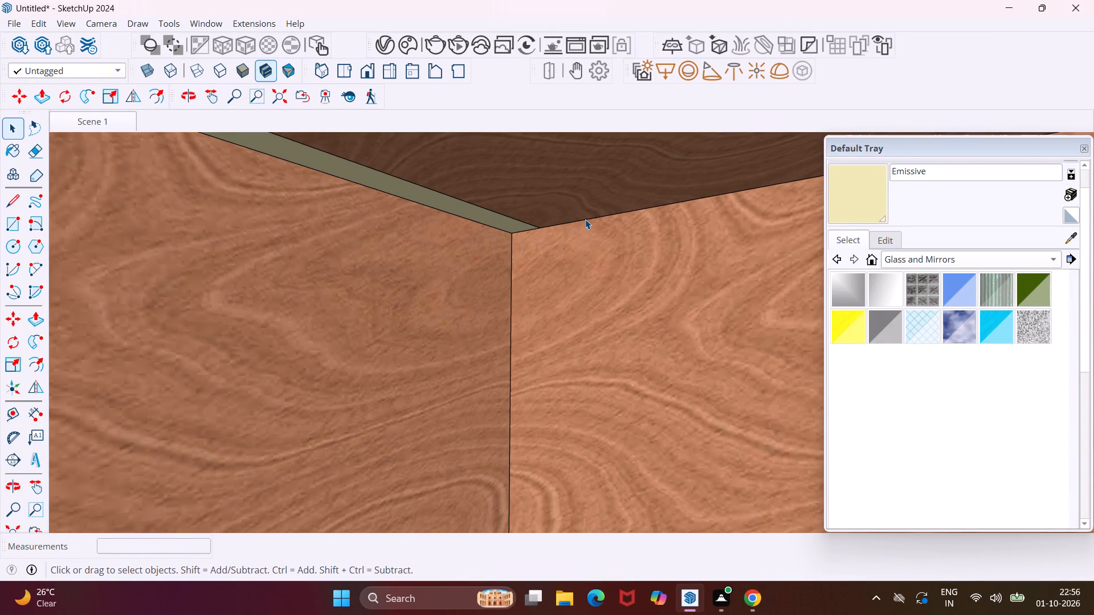
key("m")
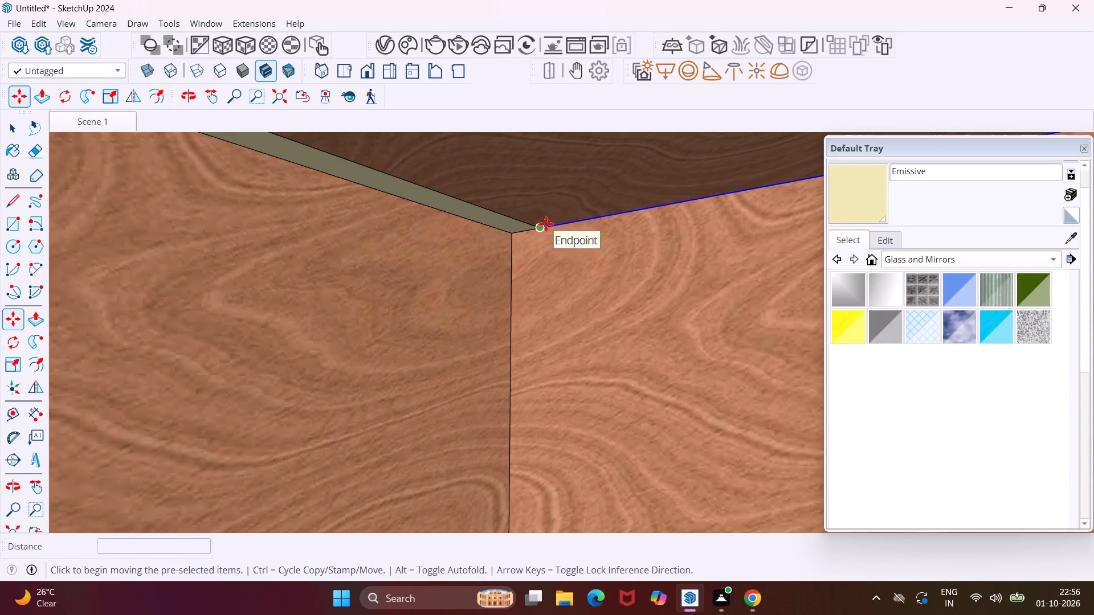
left_click(541, 225)
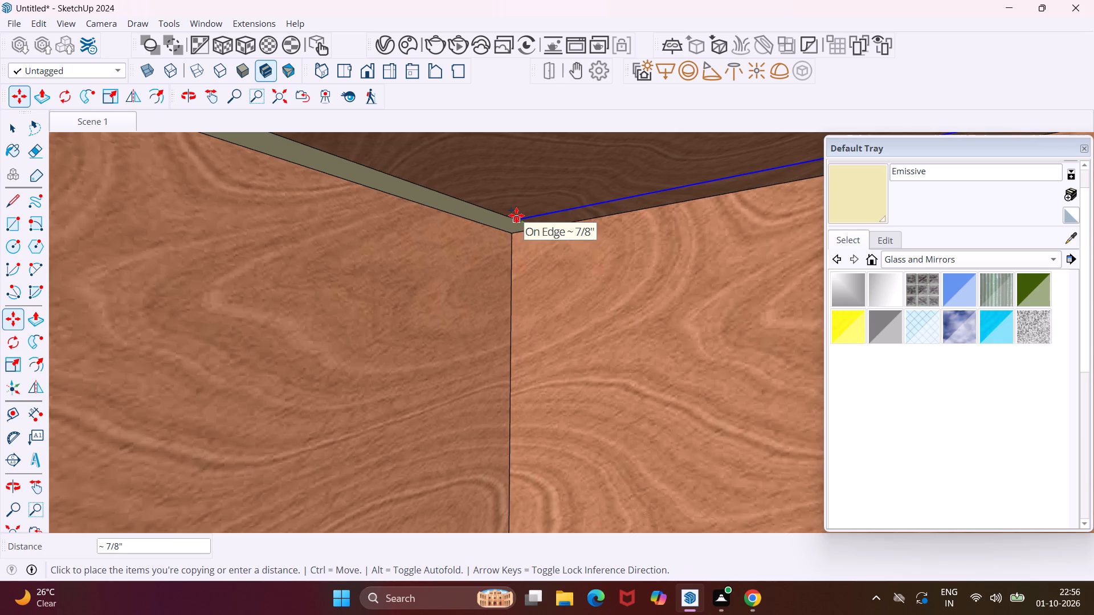
type(".9\"")
key("Return")
key("Escape")
key("space")
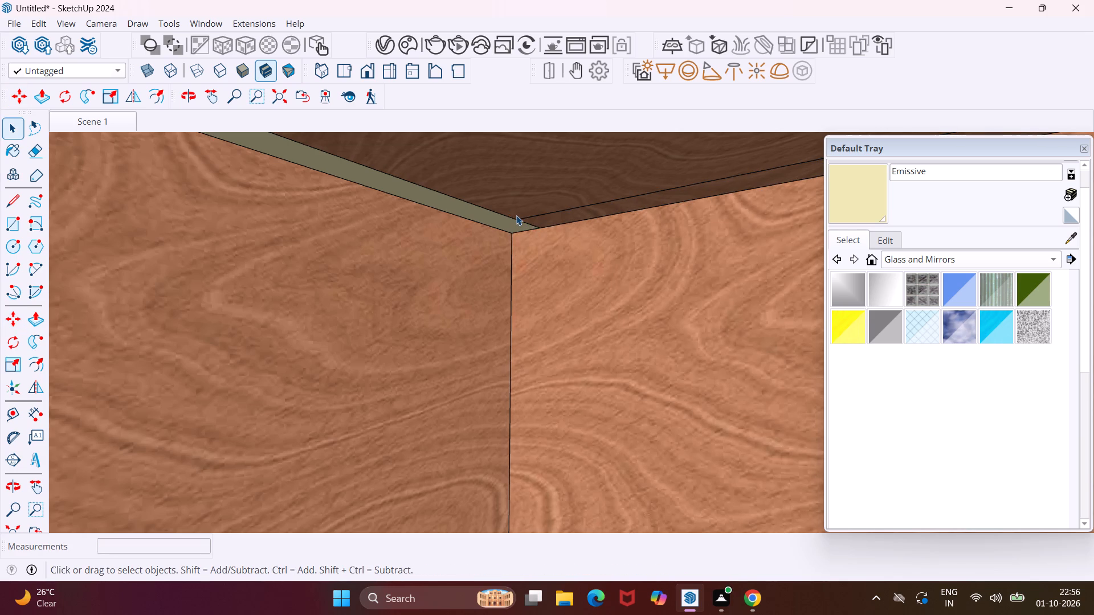
Paint the new strip along the corner cabinet's adjoining wall, under the top panel, with the Emissive material.
left_click(845, 195)
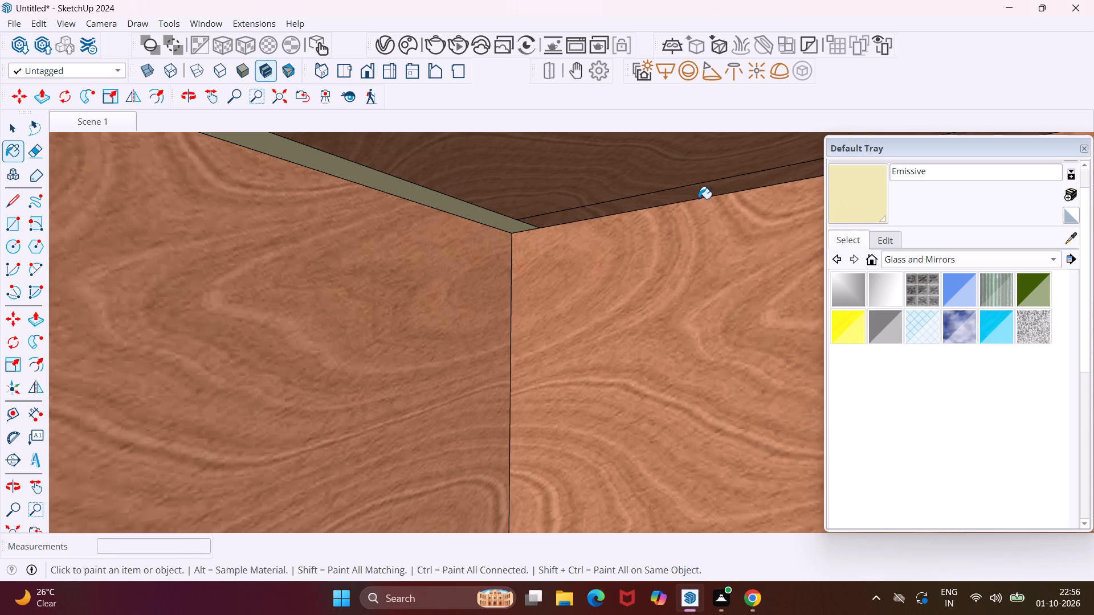
scroll(664, 195, "up", 3)
left_click(663, 195)
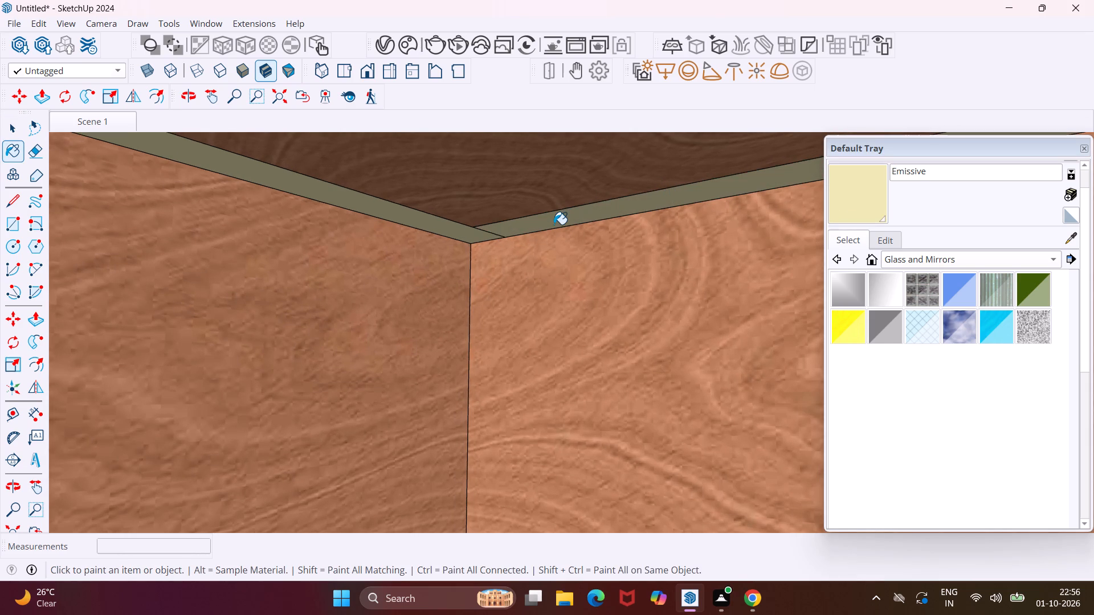
key("Escape")
key("space")
Copy the two in-line back edges of the corner cabinet's uppermost shelf underside 0.9" forward, along the wall with the panel seam.
scroll(460, 228, "down", 10)
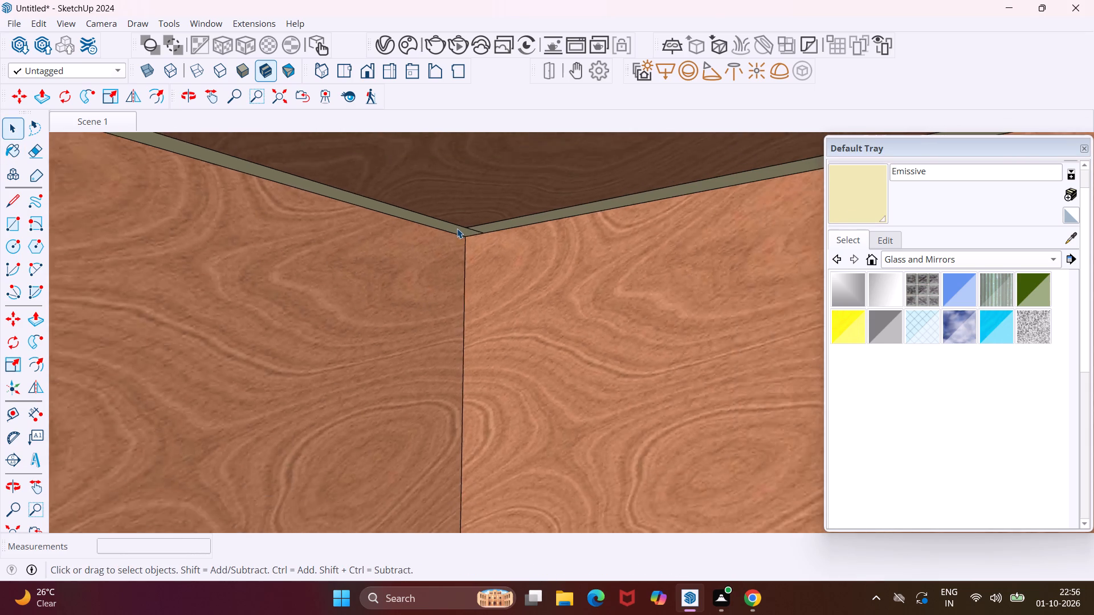
scroll(472, 211, "down", 9)
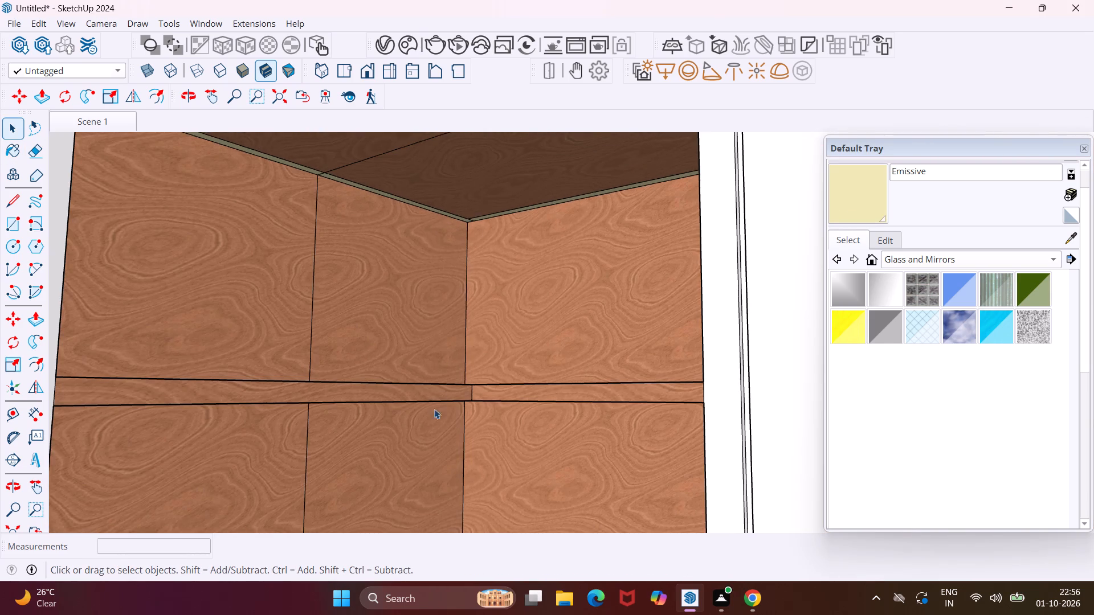
middle_click_drag(423, 435, 450, 386)
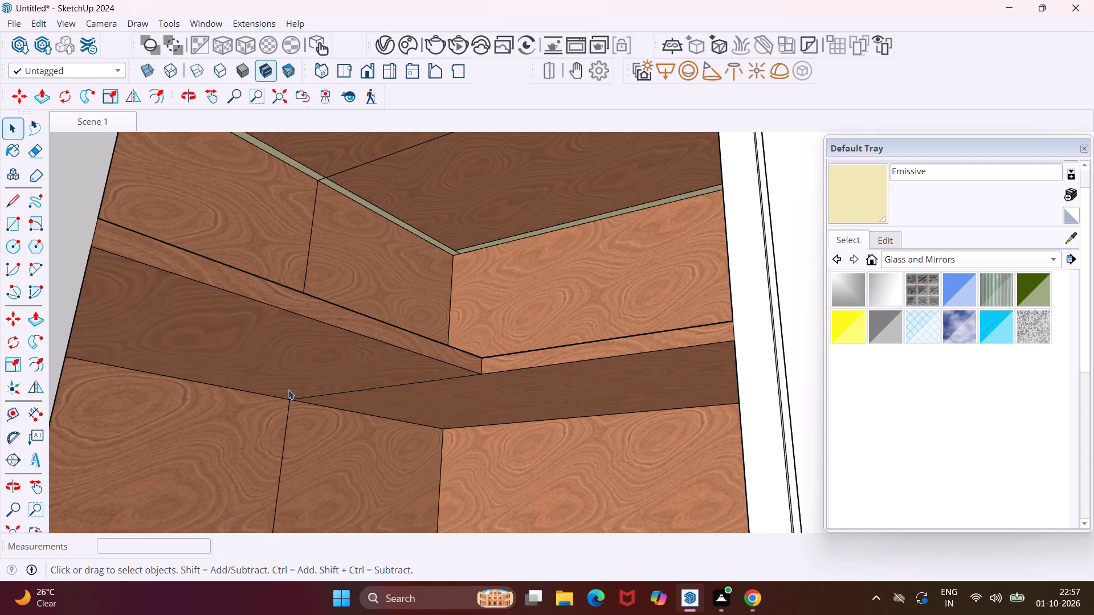
scroll(261, 397, "up", 6)
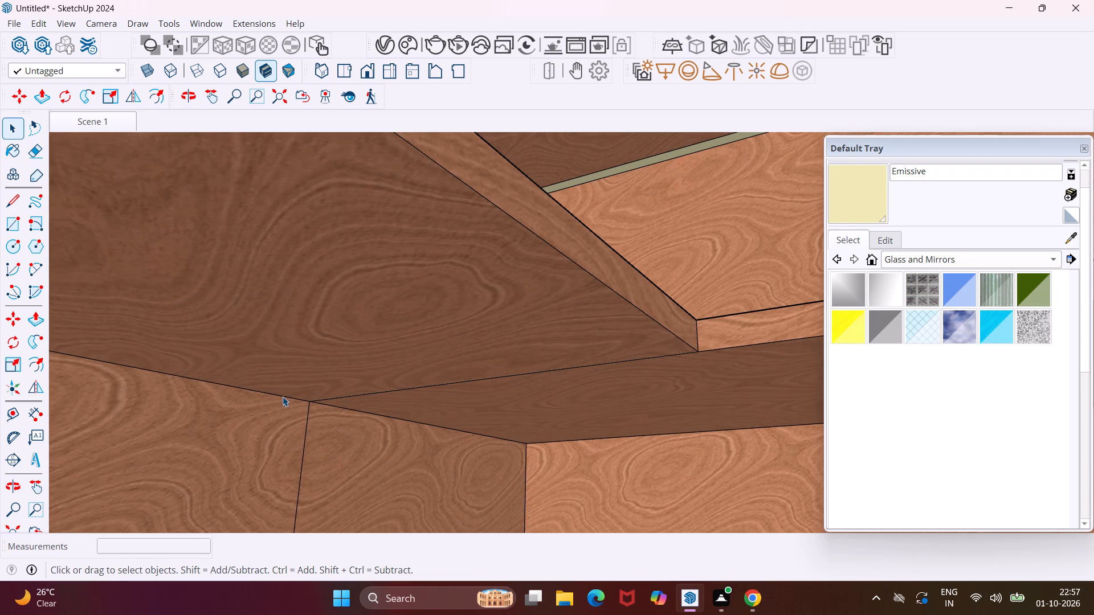
left_click(283, 396)
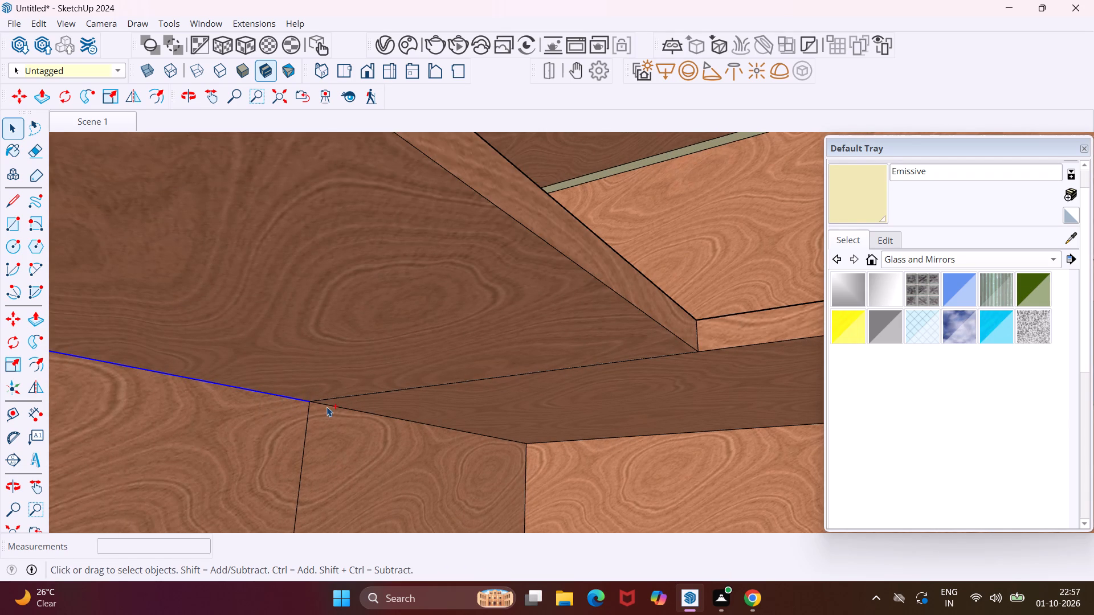
left_click(328, 405, "ctrl")
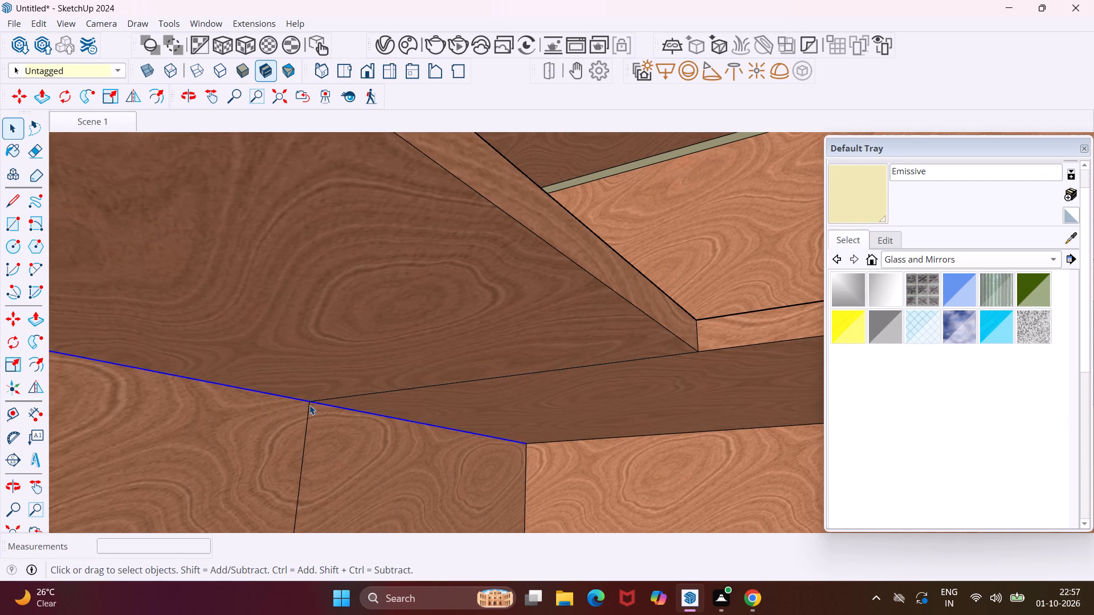
key("m")
scroll(309, 405, "up", 10)
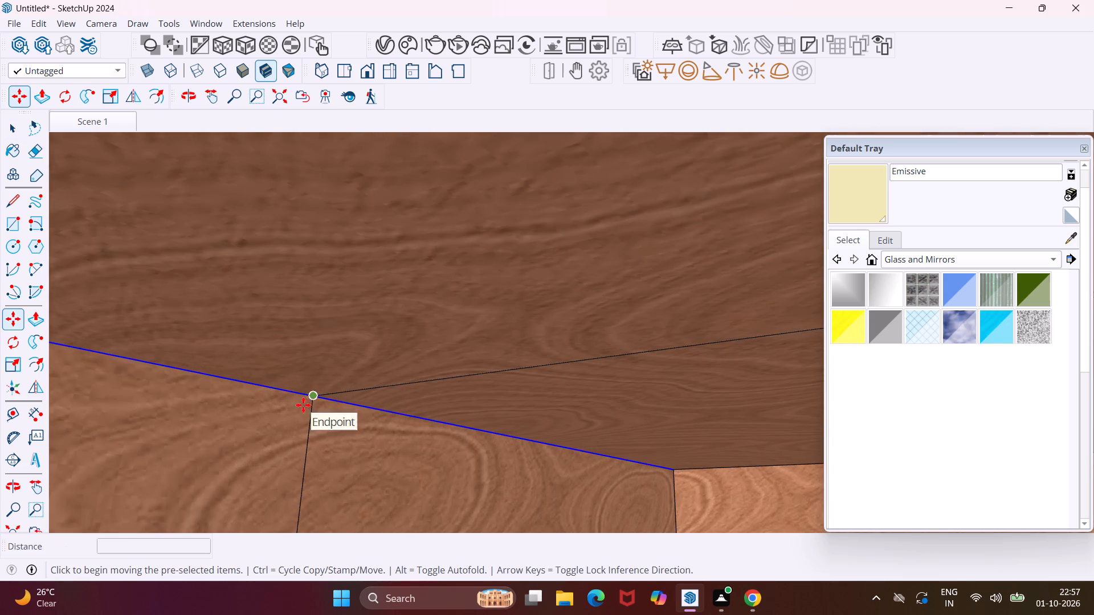
left_click(313, 396)
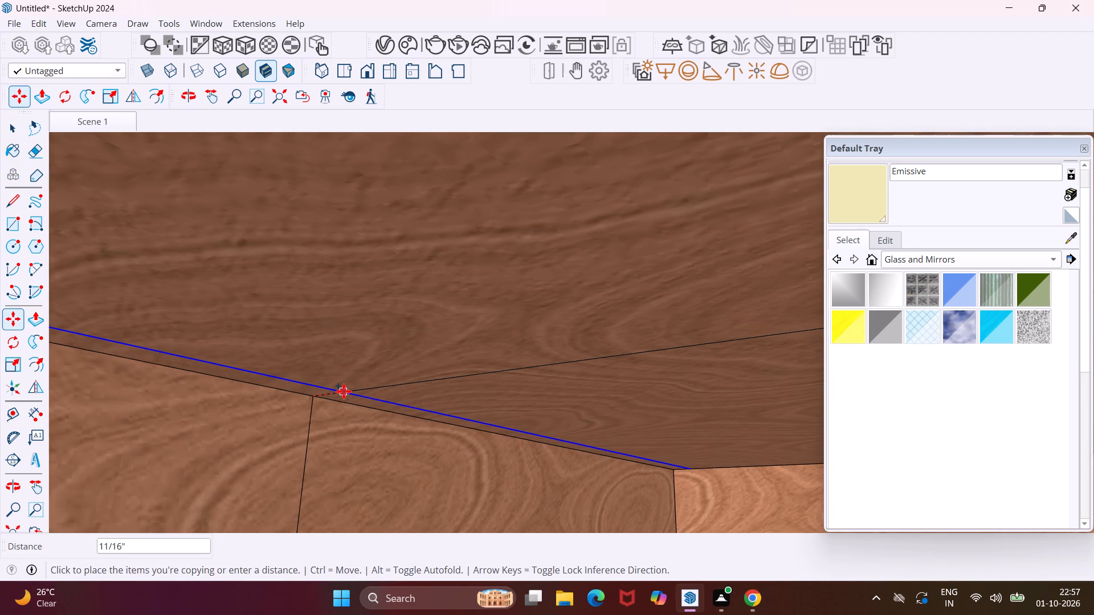
type(".9\"")
key("Return")
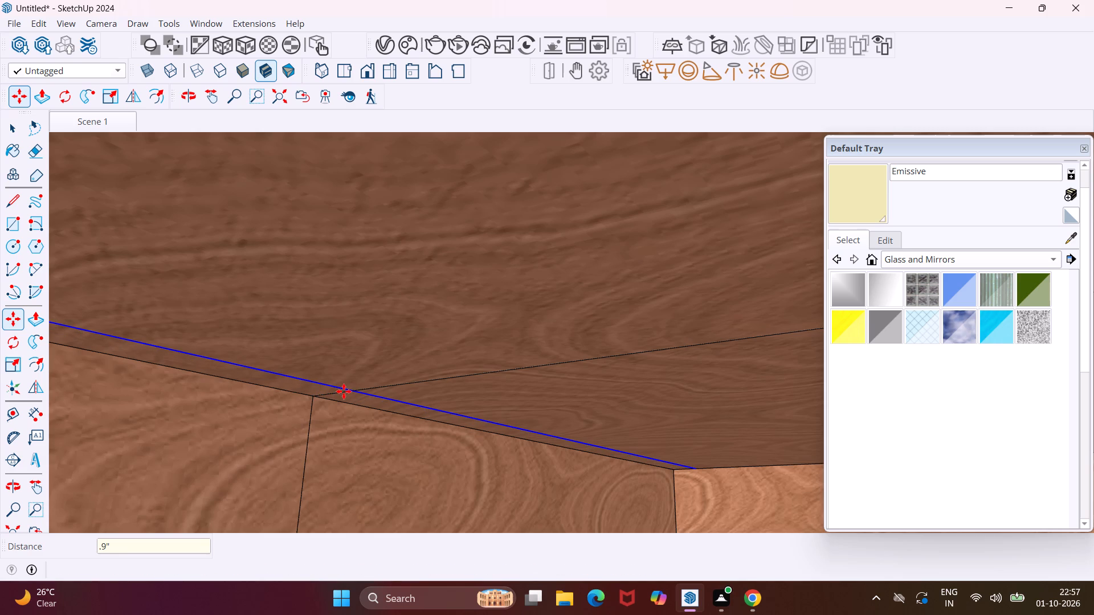
key("Escape")
key("space")
Paint both segments of the new narrow strip under the corner cabinet's uppermost shelf with the Emissive material.
left_click(891, 189)
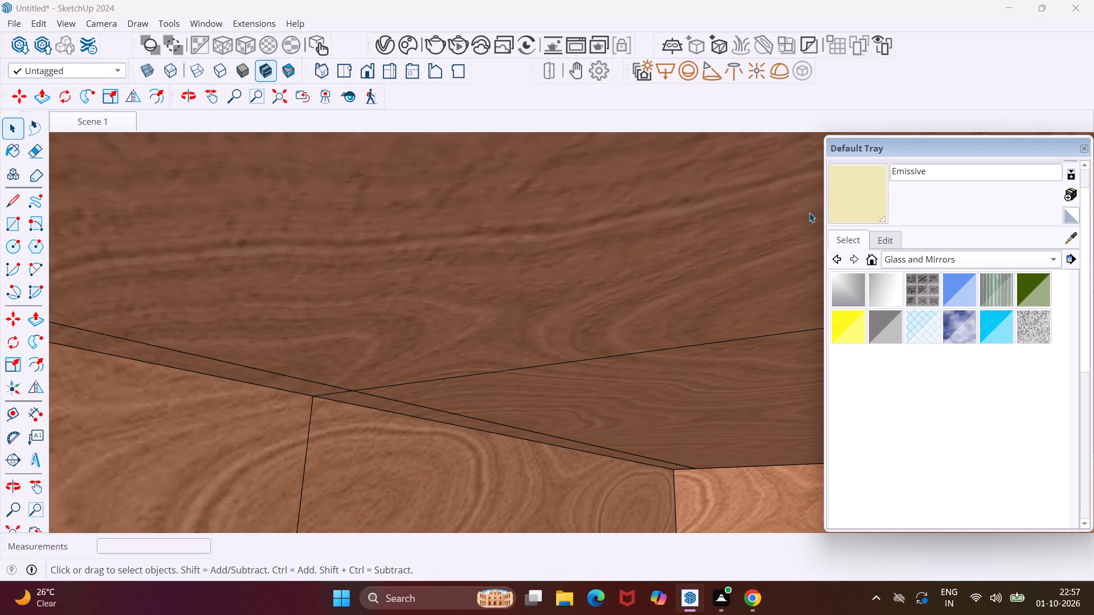
left_click(831, 207)
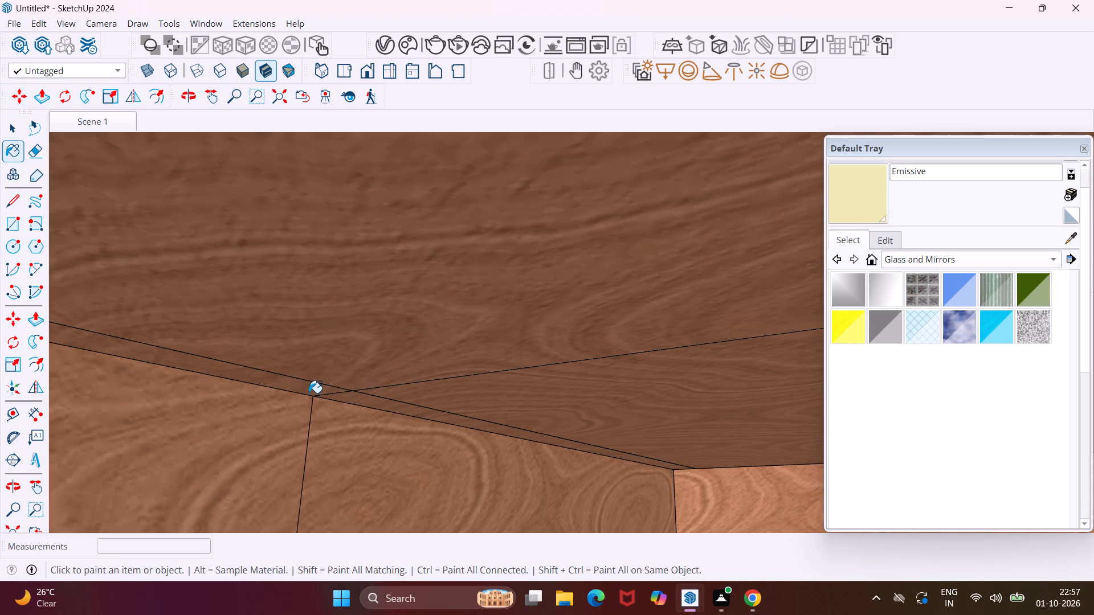
left_click(305, 391)
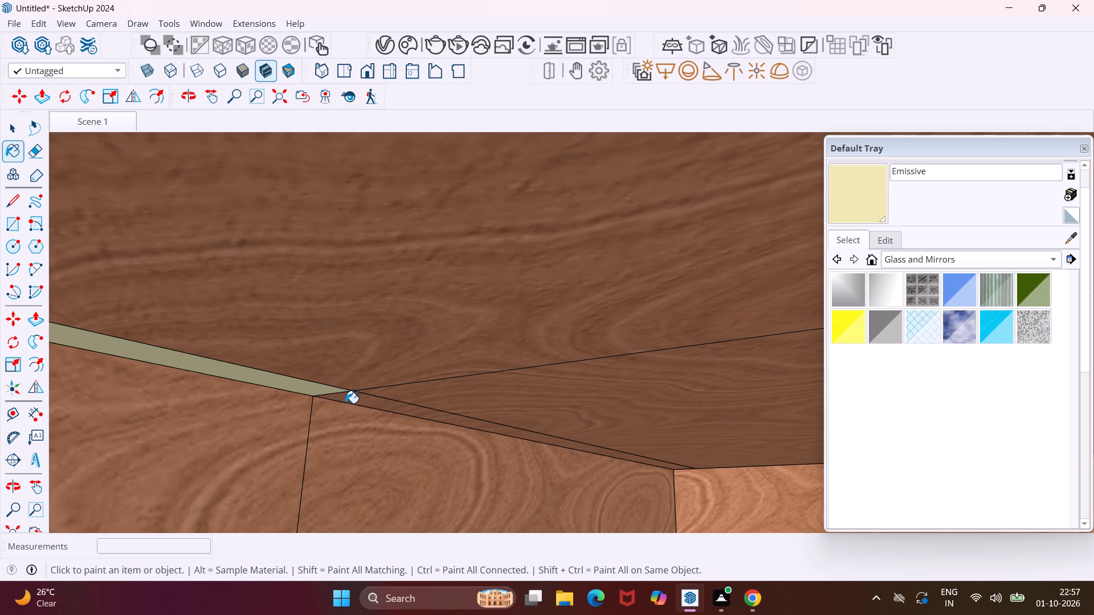
left_click(346, 403)
left_click(349, 399)
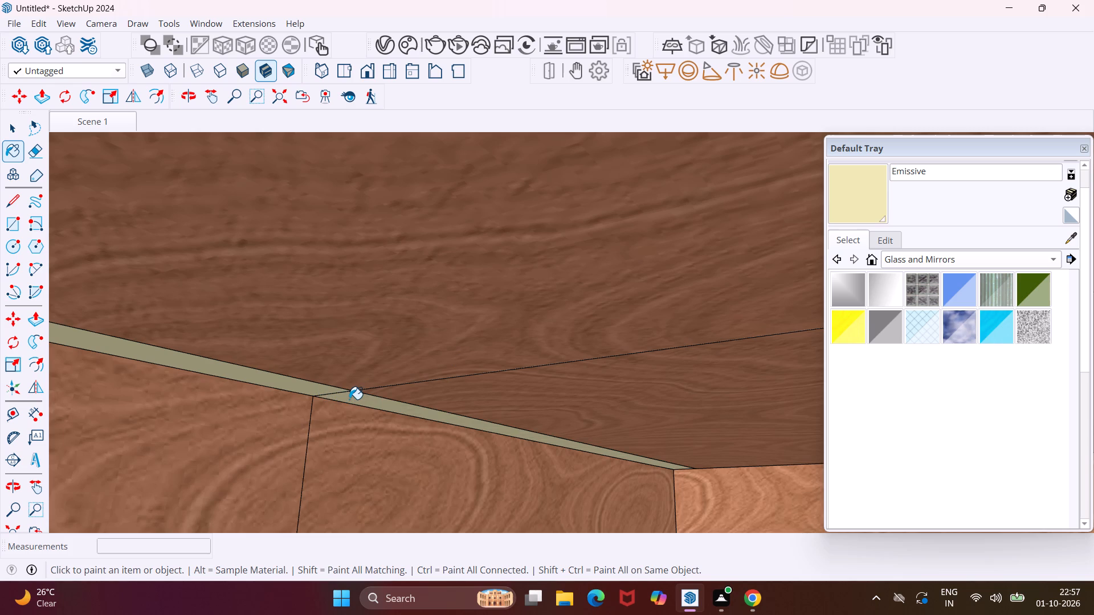
key("Escape")
key("space")
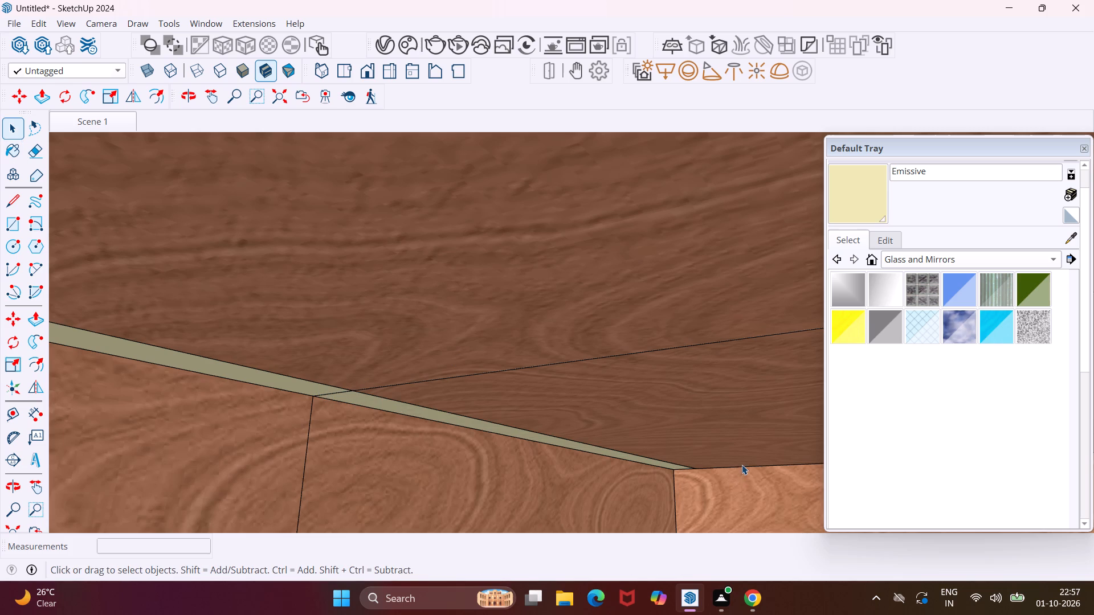
Copy the uppermost shelf underside's edge along the corner cabinet's adjoining perpendicular wall 0.9" inward.
left_click(742, 466)
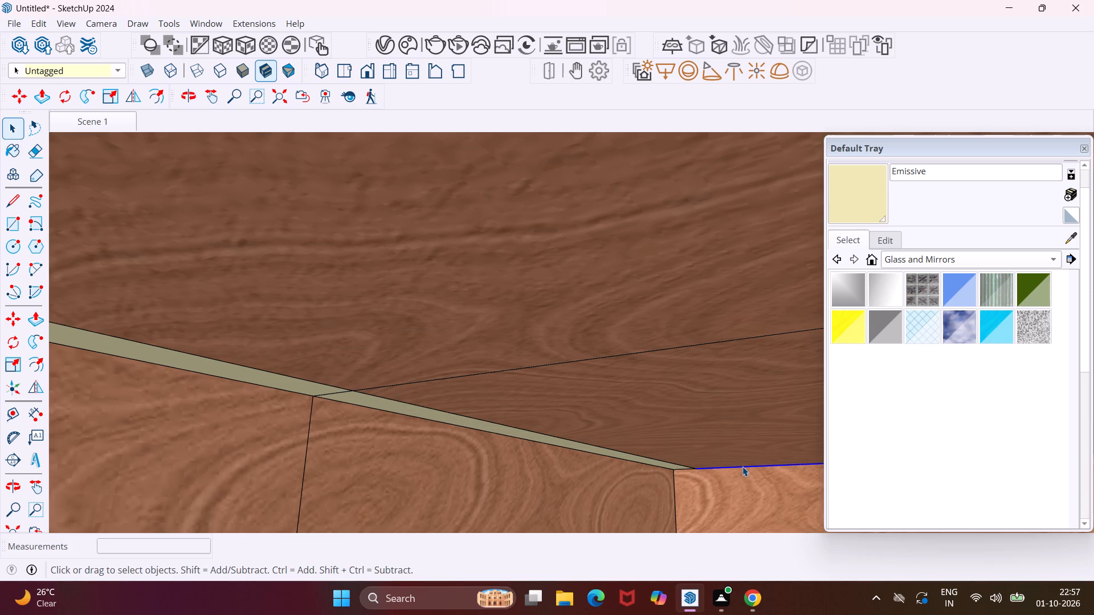
key("m")
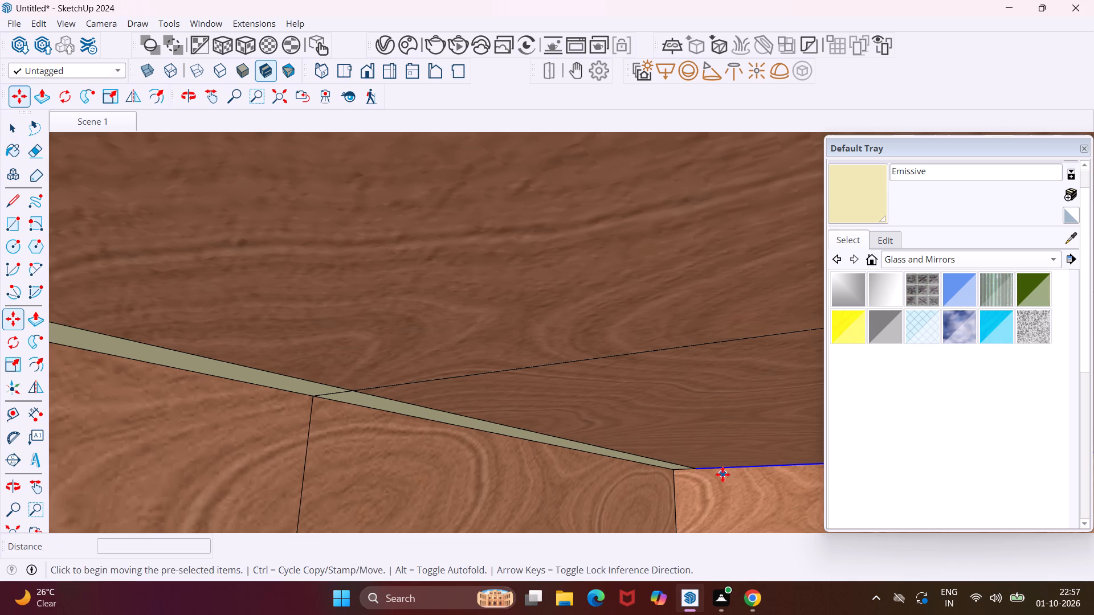
scroll(703, 470, "up", 7)
left_click(693, 470)
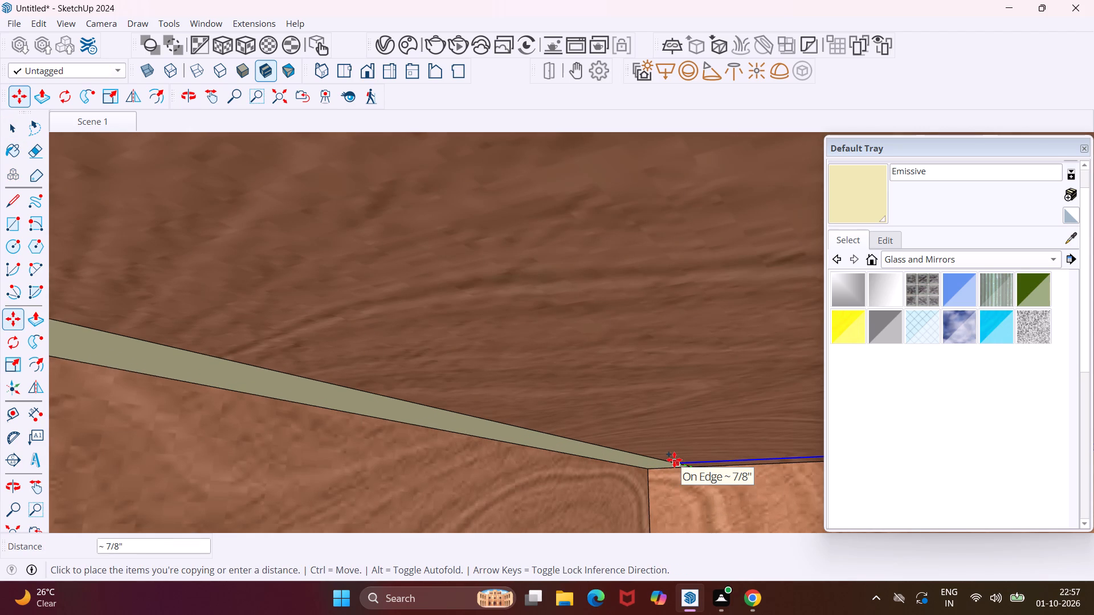
type(".9")
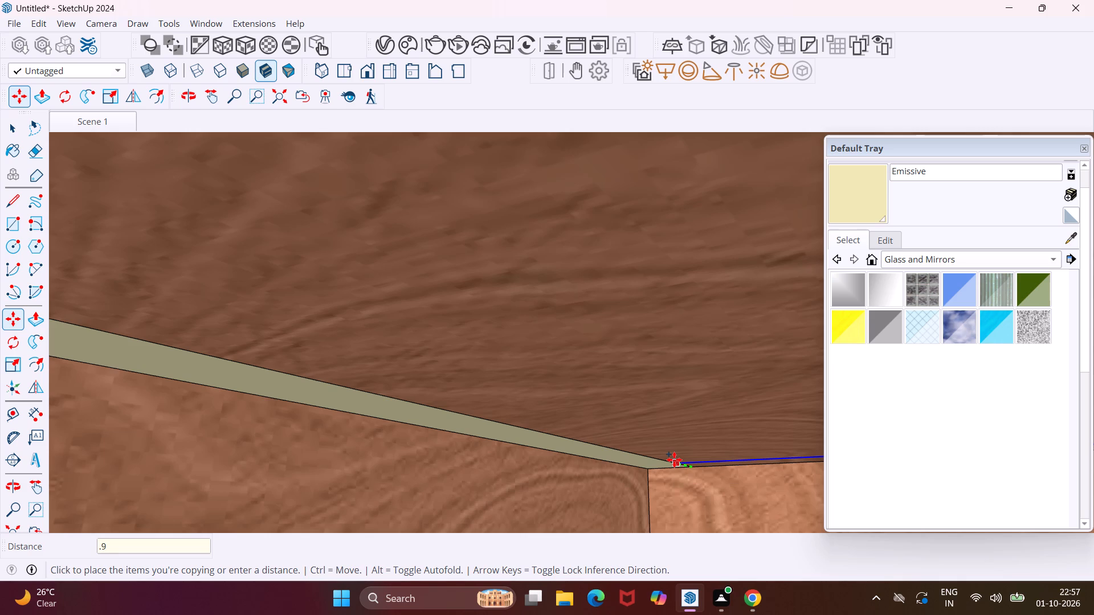
key("shift+quotedbl")
key("Return")
key("Escape")
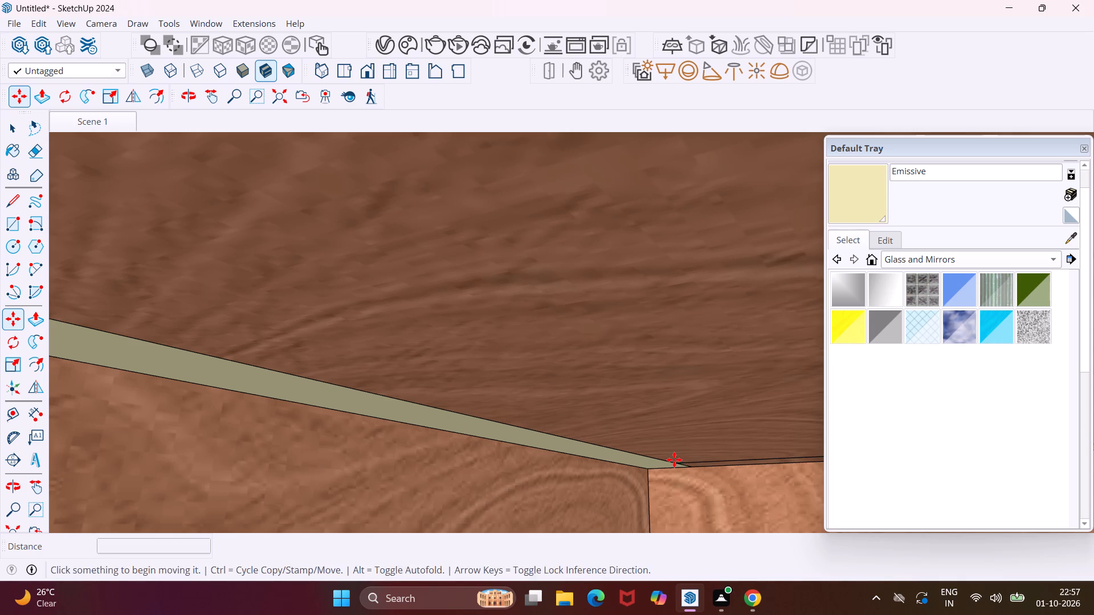
key("space")
Paint the new strip along the corner cabinet's adjoining wall, under the uppermost shelf, with the Emissive material.
scroll(699, 472, "up", 6)
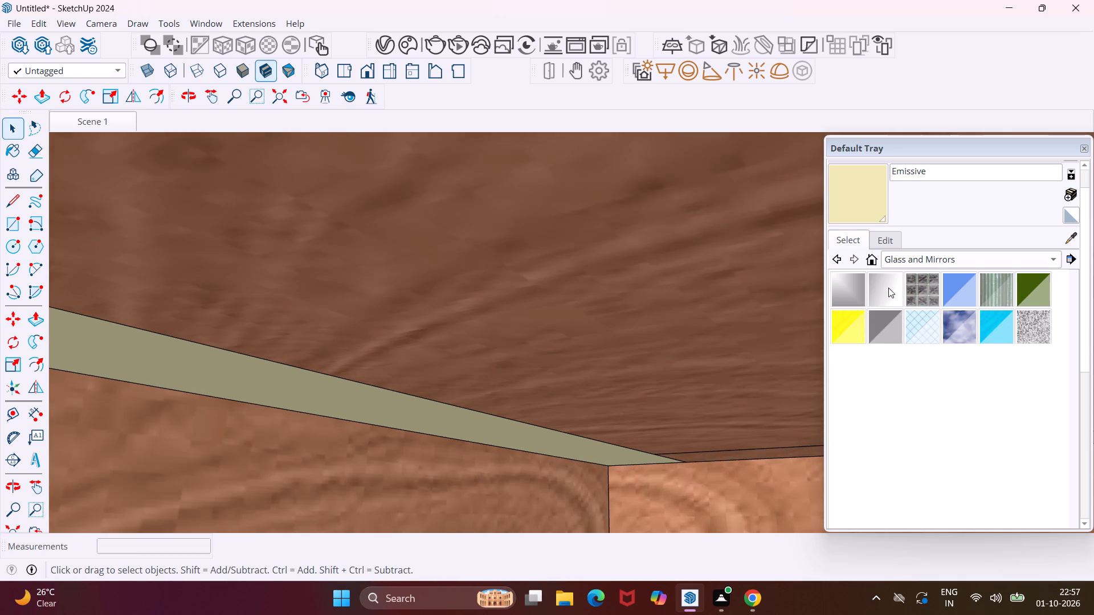
left_click(865, 208)
scroll(709, 470, "up", 3)
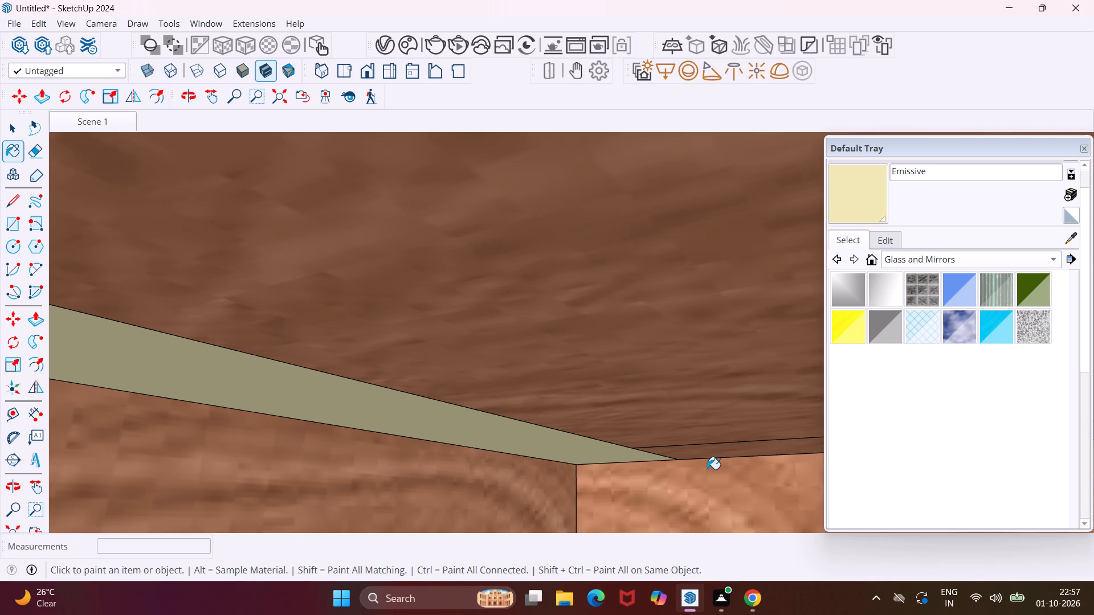
left_click(703, 453)
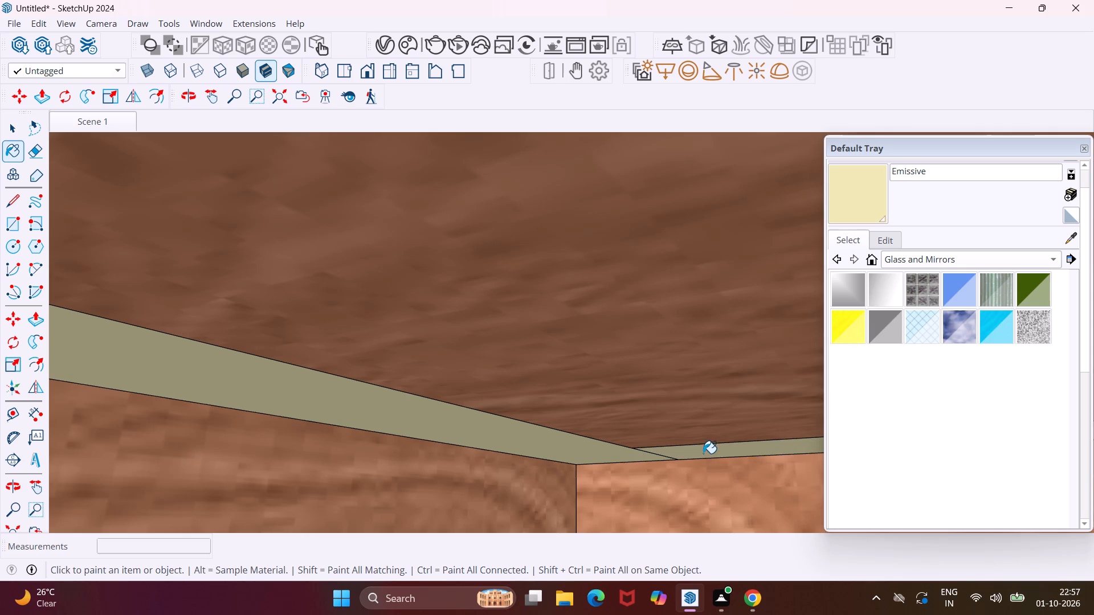
scroll(651, 463, "down", 17)
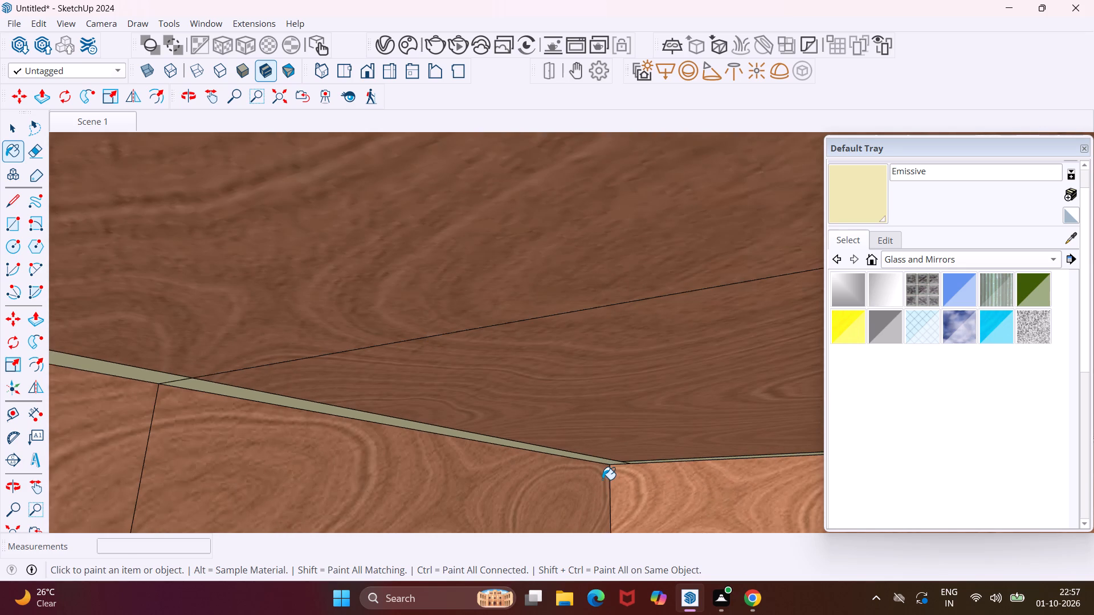
middle_click_drag(602, 479, 569, 479)
scroll(561, 471, "down", 8)
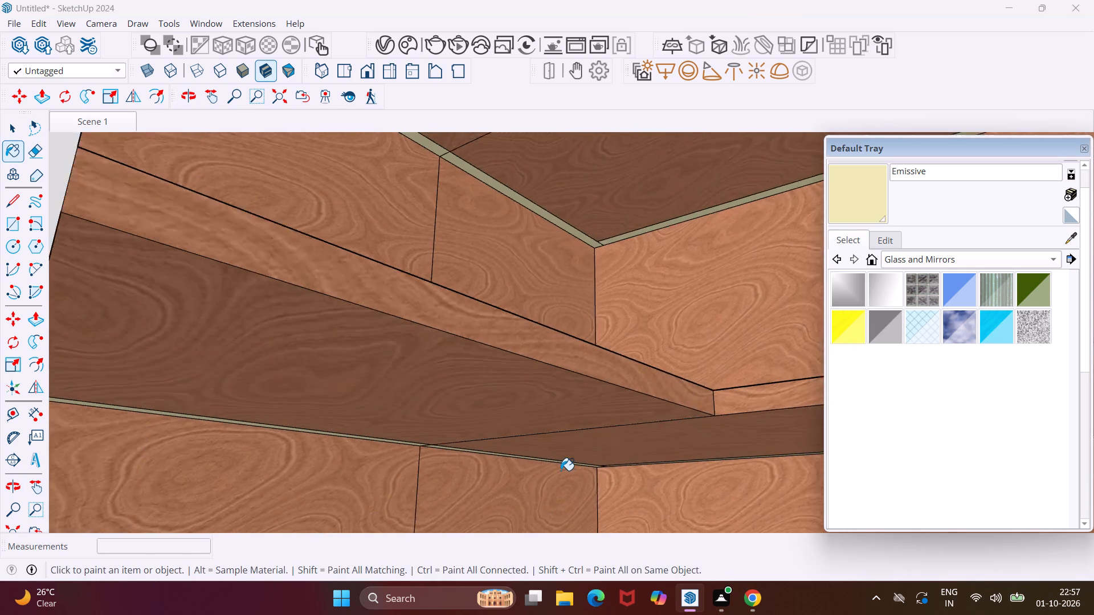
scroll(561, 470, "down", 5)
key("Escape")
key("space")
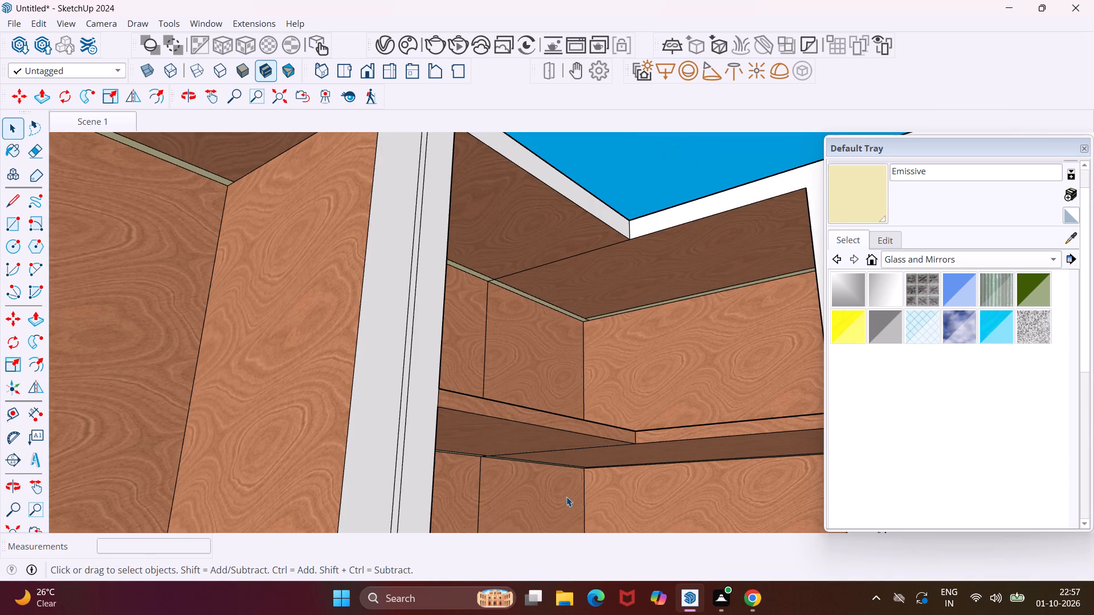
Copy the two in-line back edges of the next lower shelf's underside 0.9" forward, along the corner cabinet's seamed wall.
left_click(210, 101)
left_click_drag(583, 397, 561, 359)
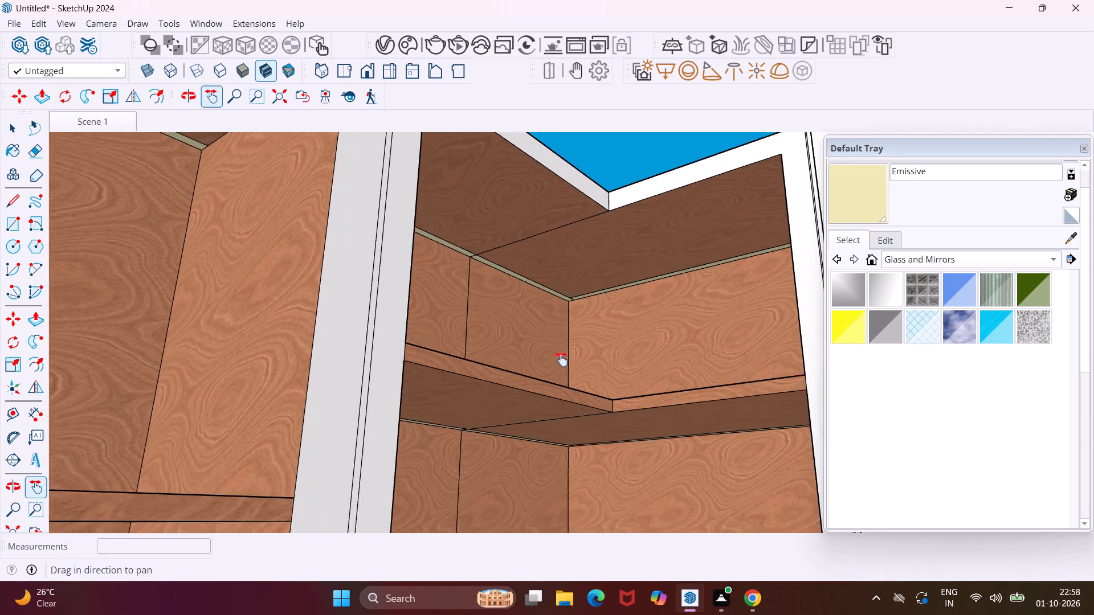
left_click_drag(561, 359, 554, 240)
key("Escape")
key("space")
scroll(436, 436, "up", 3)
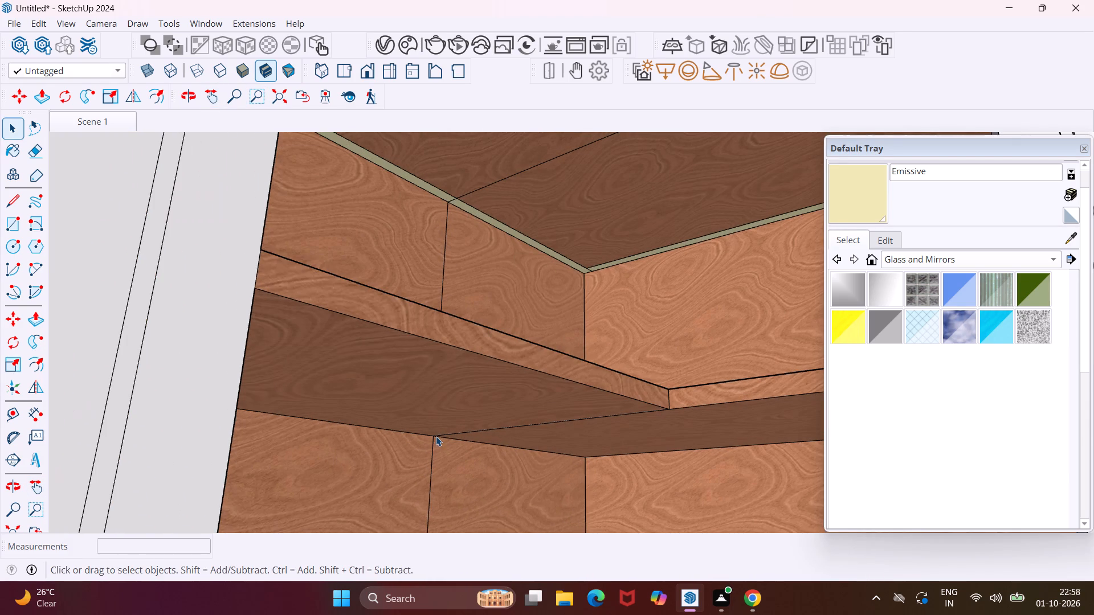
left_click(428, 436)
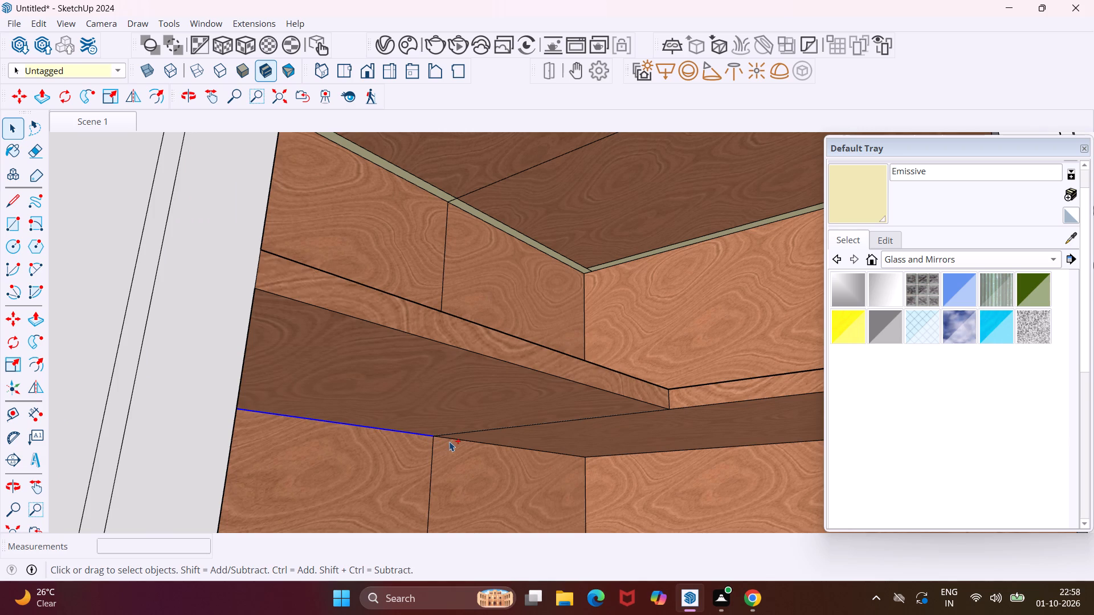
left_click(459, 439, "ctrl")
key("m")
scroll(446, 438, "up", 9)
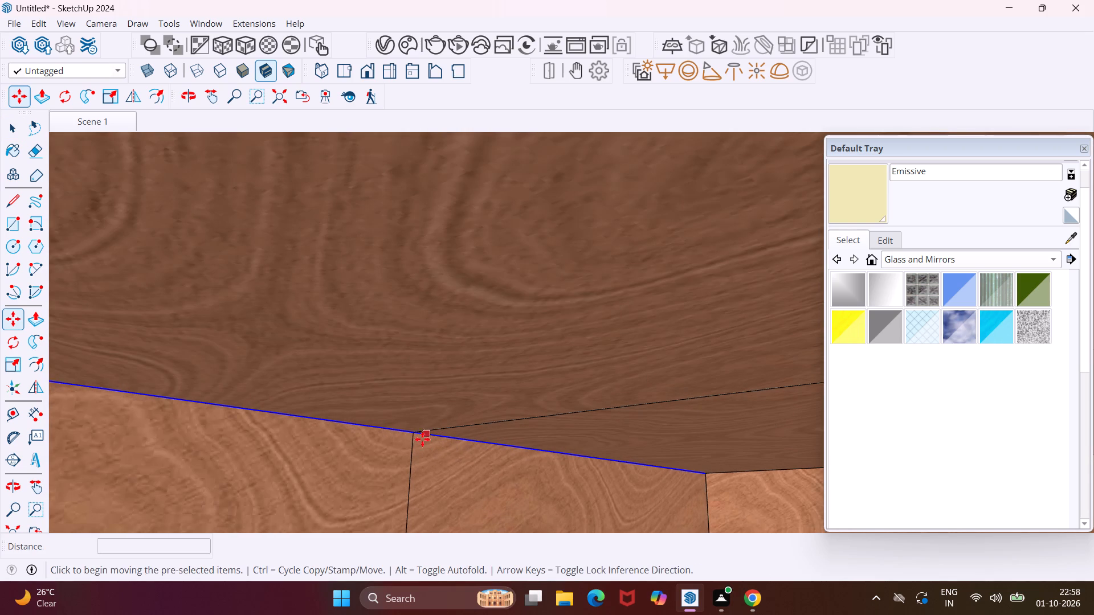
left_click(413, 439)
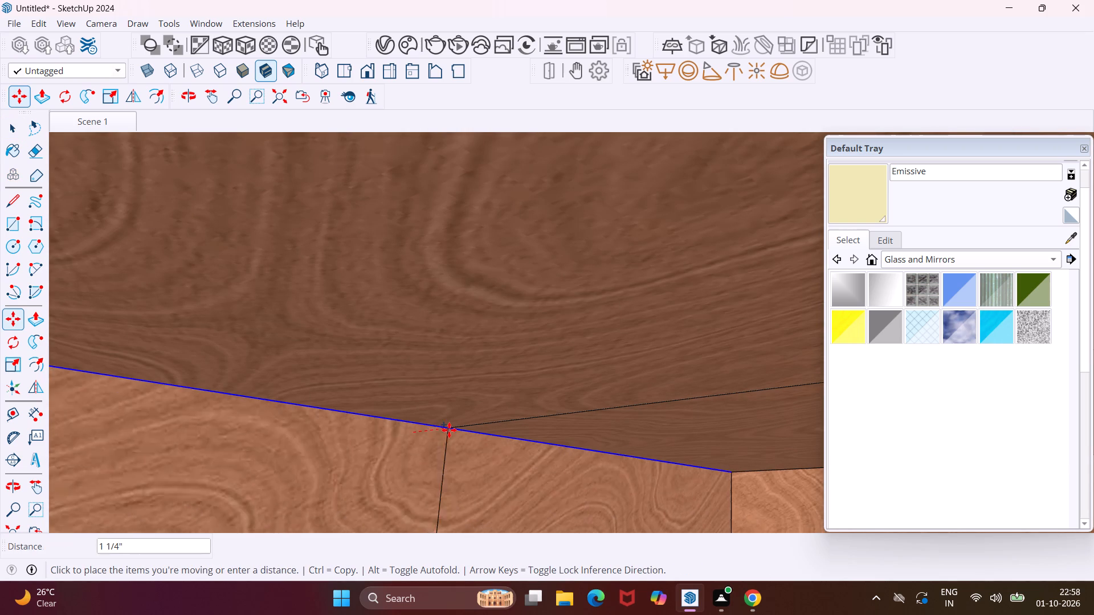
type(".9\"")
key("Return")
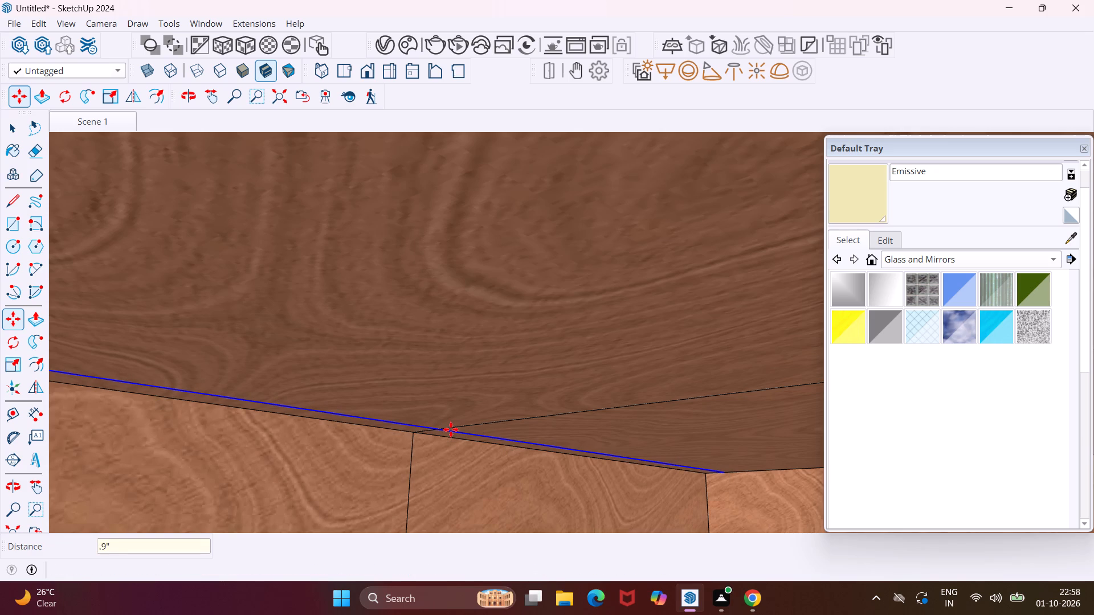
key("Escape")
key("space")
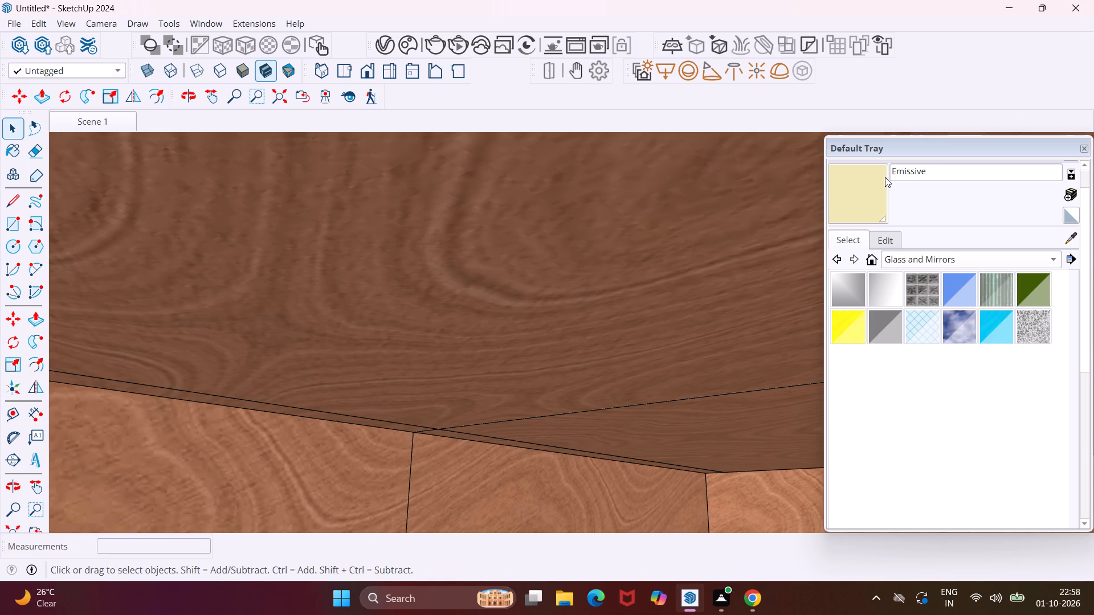
Paint both segments of the new narrow strip under the corner cabinet's next lower shelf, along the seamed wall, with the Emissive material.
left_click(881, 177)
scroll(421, 430, "up", 5)
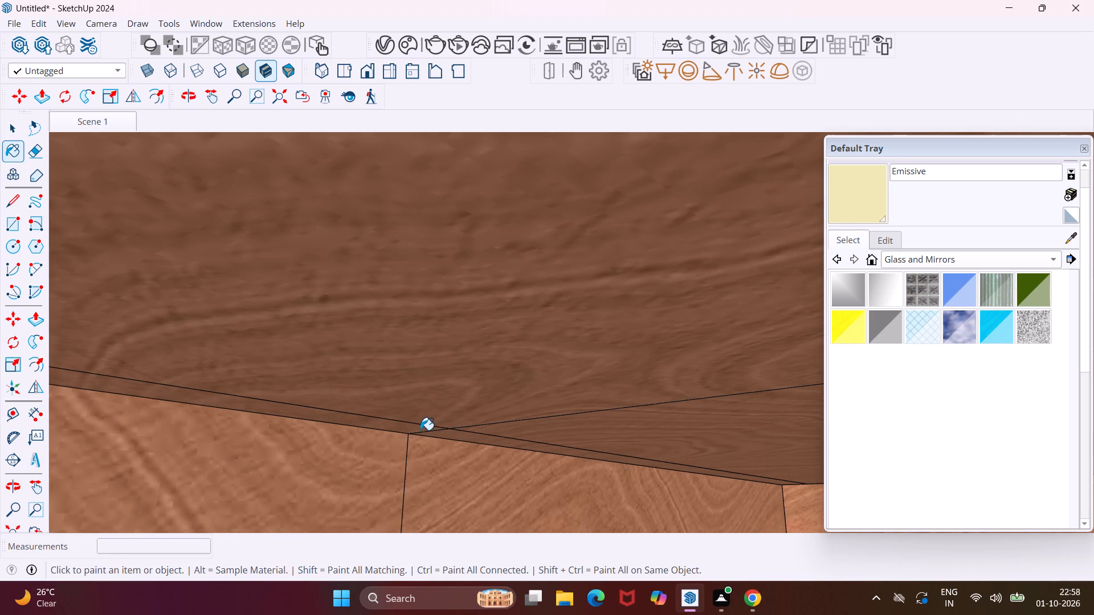
left_click(421, 430)
left_click(435, 437)
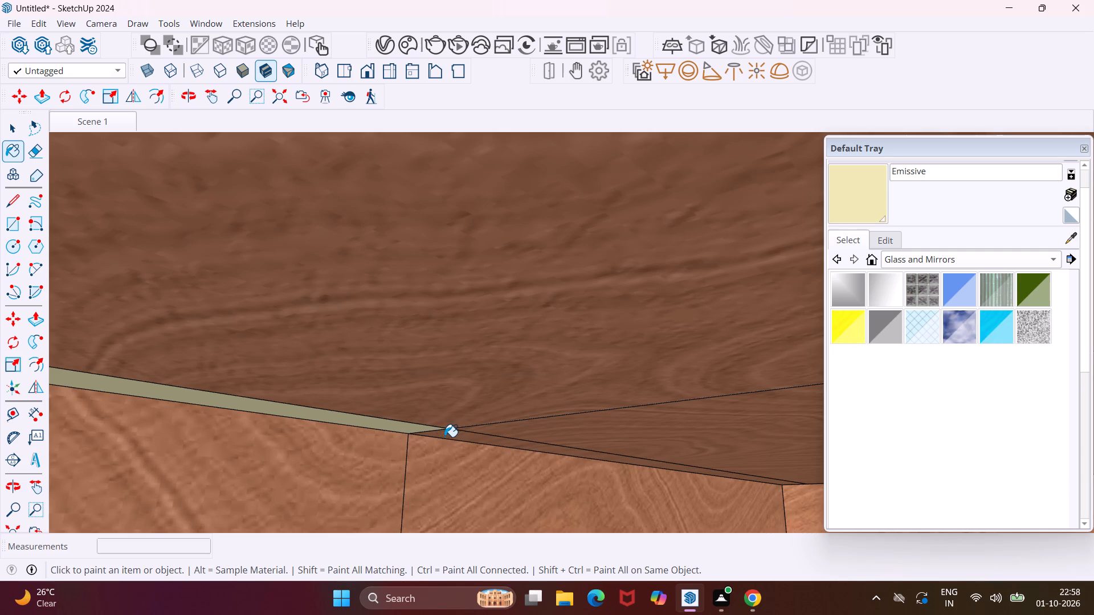
left_click(444, 437)
scroll(451, 433, "down", 10)
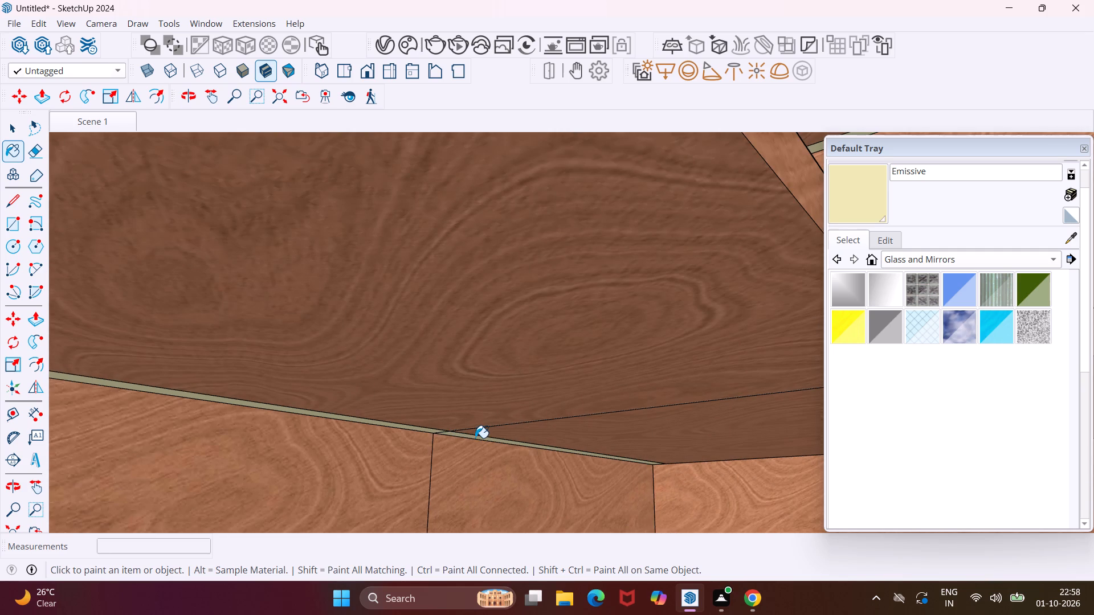
key("Escape")
key("space")
Copy the same shelf underside's edge along the corner cabinet's adjoining perpendicular wall 0.9" inward.
scroll(698, 460, "up", 9)
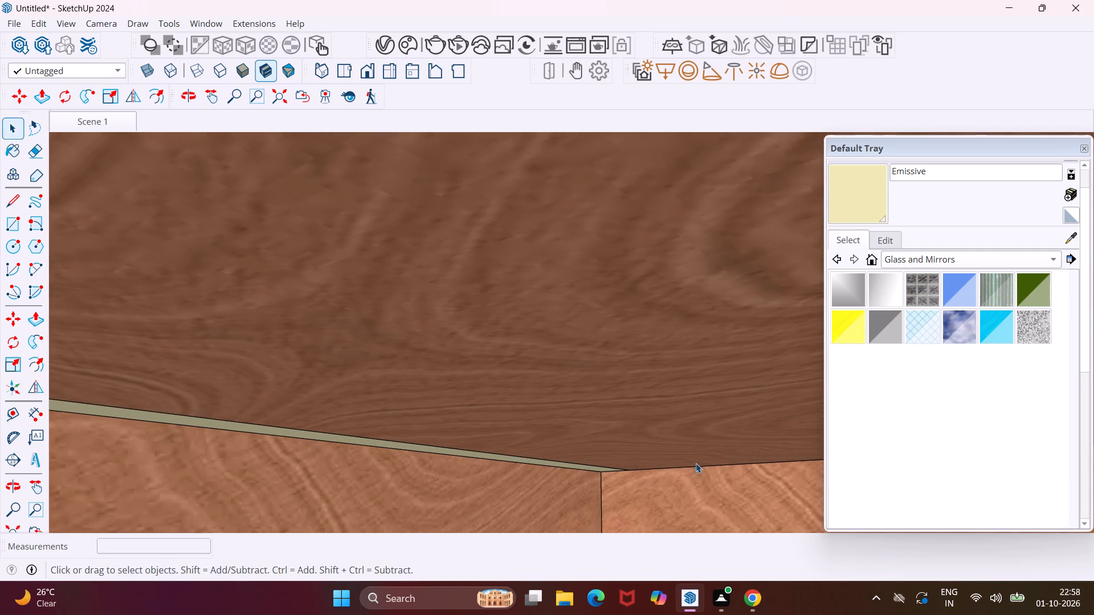
left_click(702, 467)
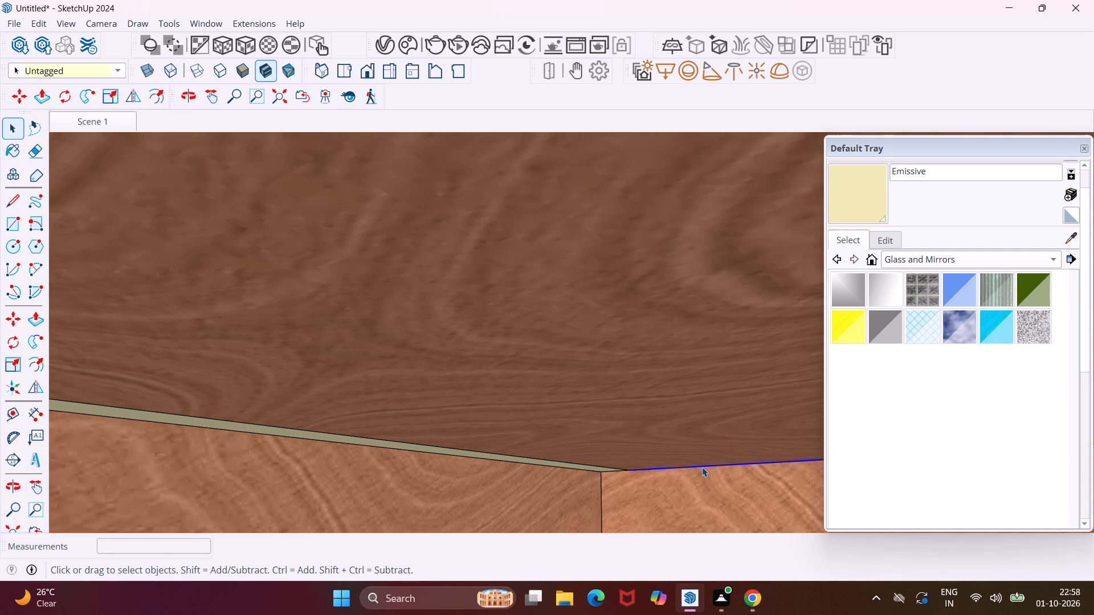
key("m")
left_click(629, 470)
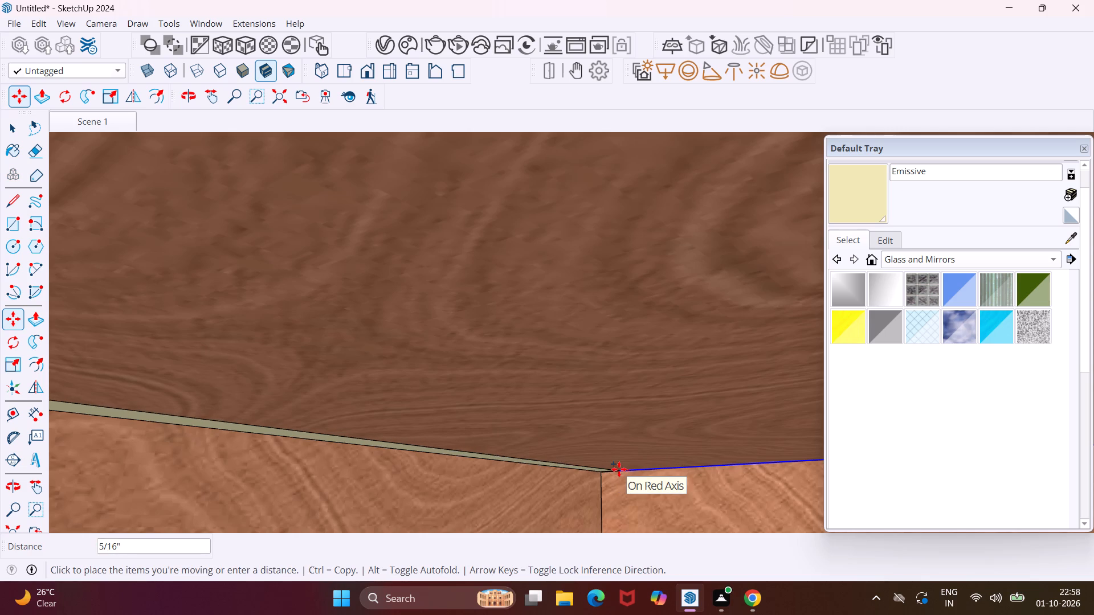
scroll(614, 465, "up", 5)
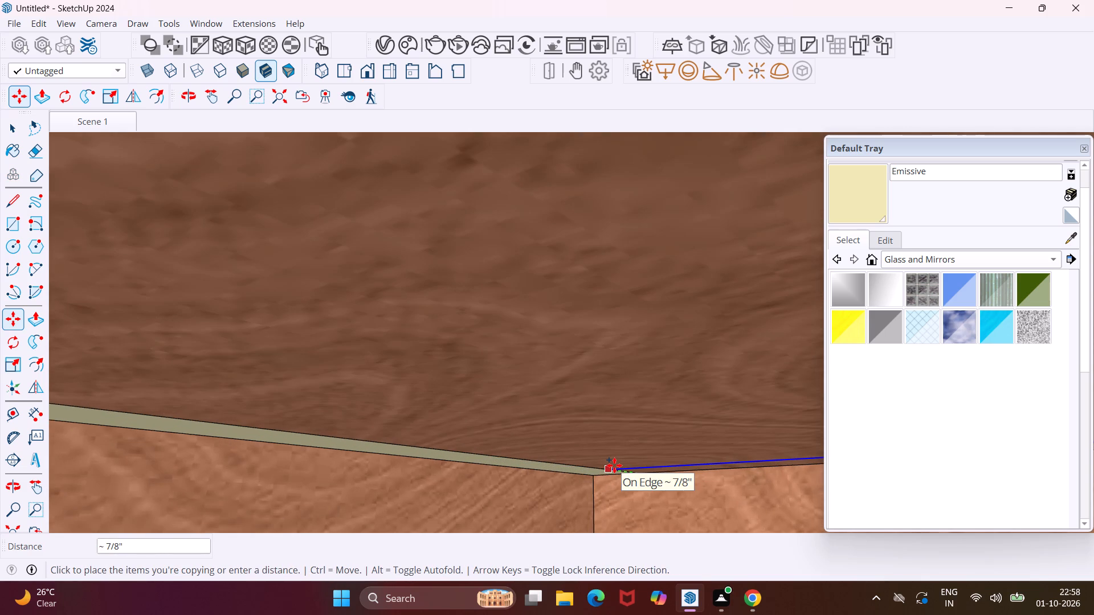
type(".9\"")
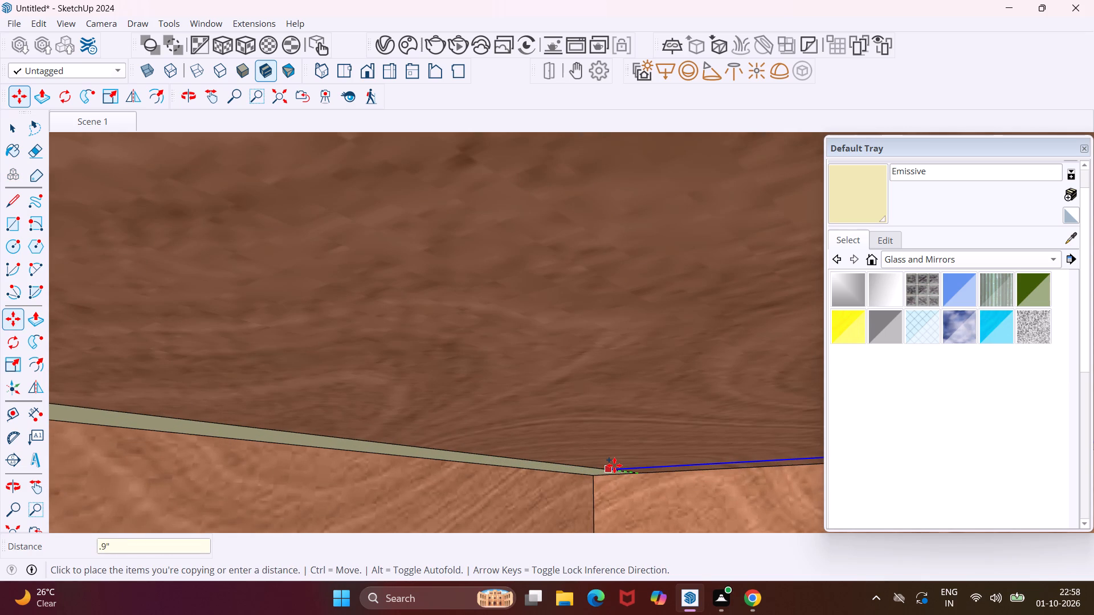
key("Return")
key("Escape")
key("space")
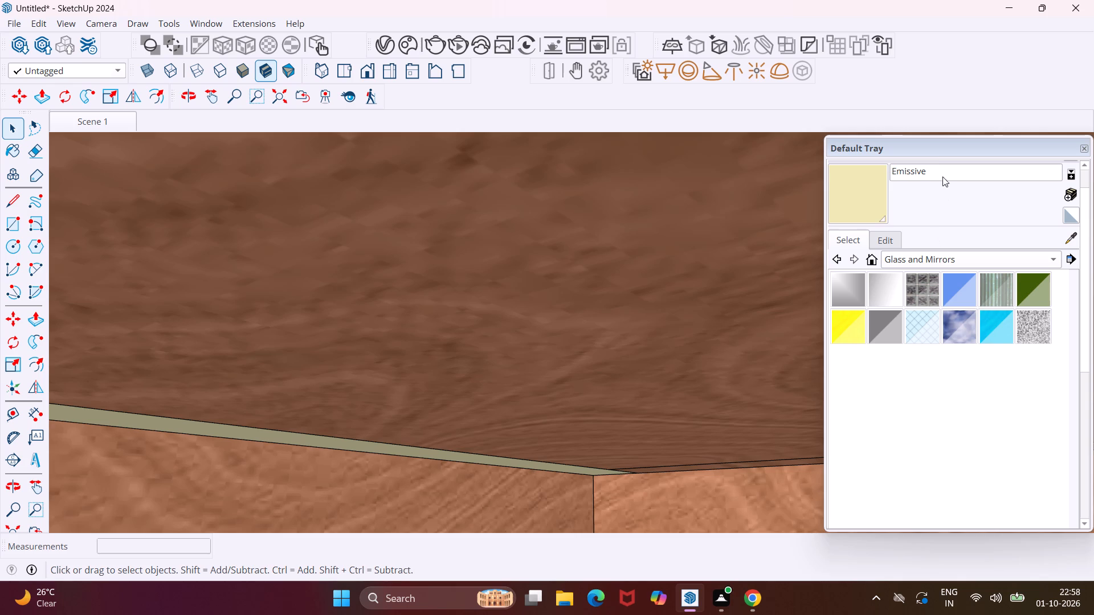
Paint the new strip along the corner cabinet's adjoining wall, under the same shelf, with the Emissive material.
left_click(830, 206)
scroll(713, 475, "up", 3)
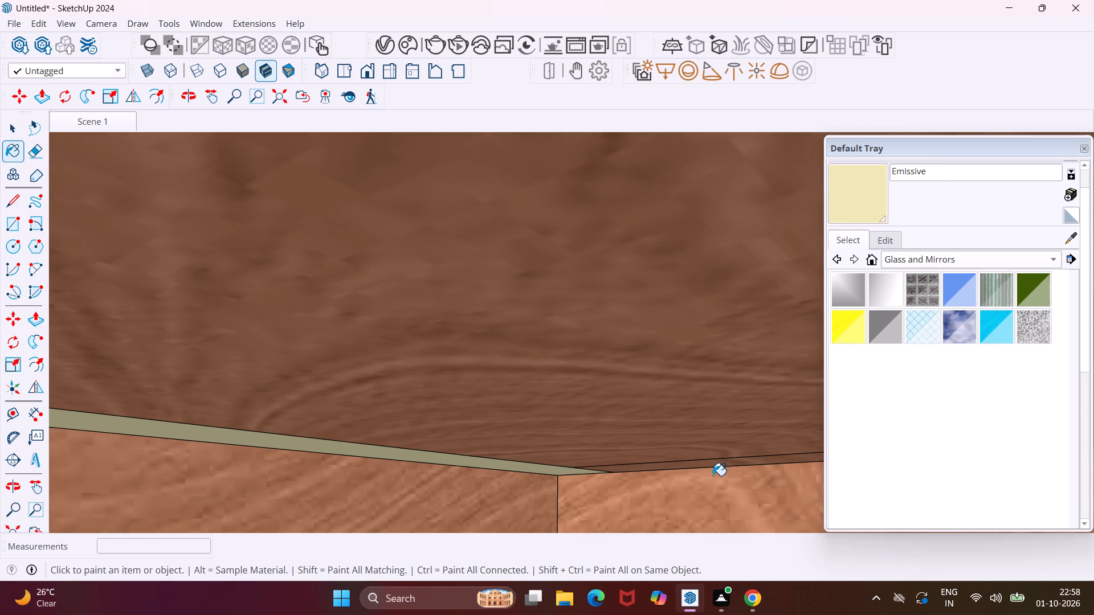
scroll(711, 475, "up", 3)
left_click(708, 464)
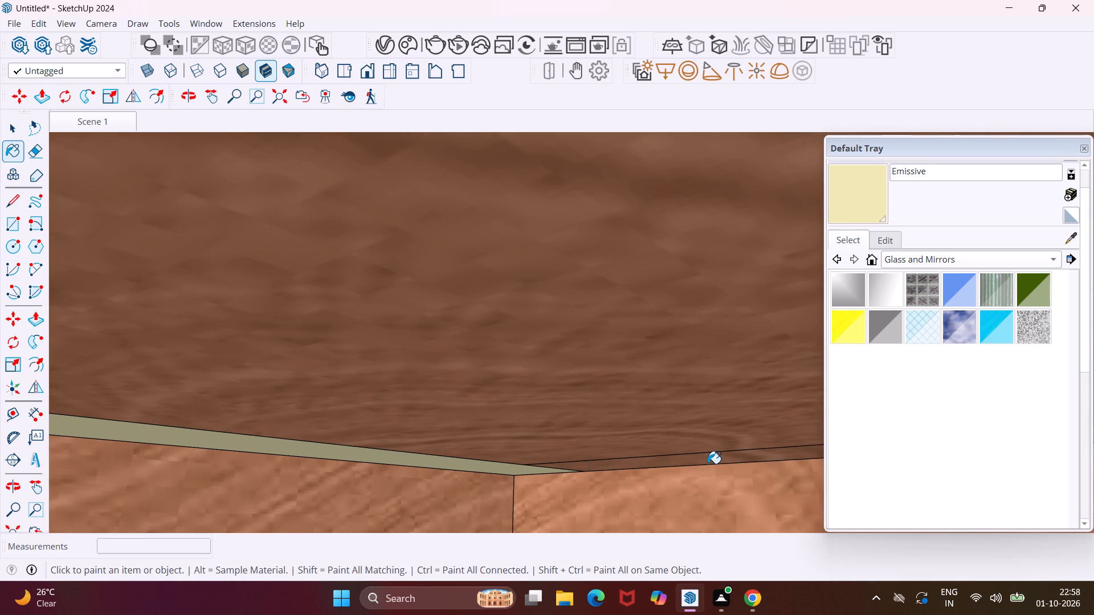
scroll(588, 482, "down", 16)
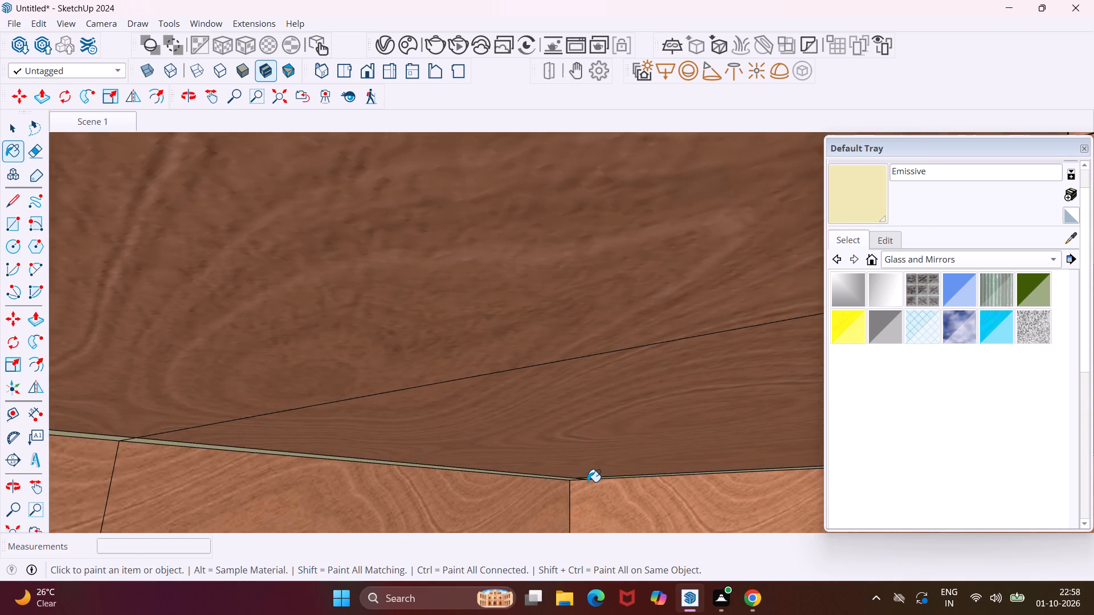
scroll(587, 482, "down", 17)
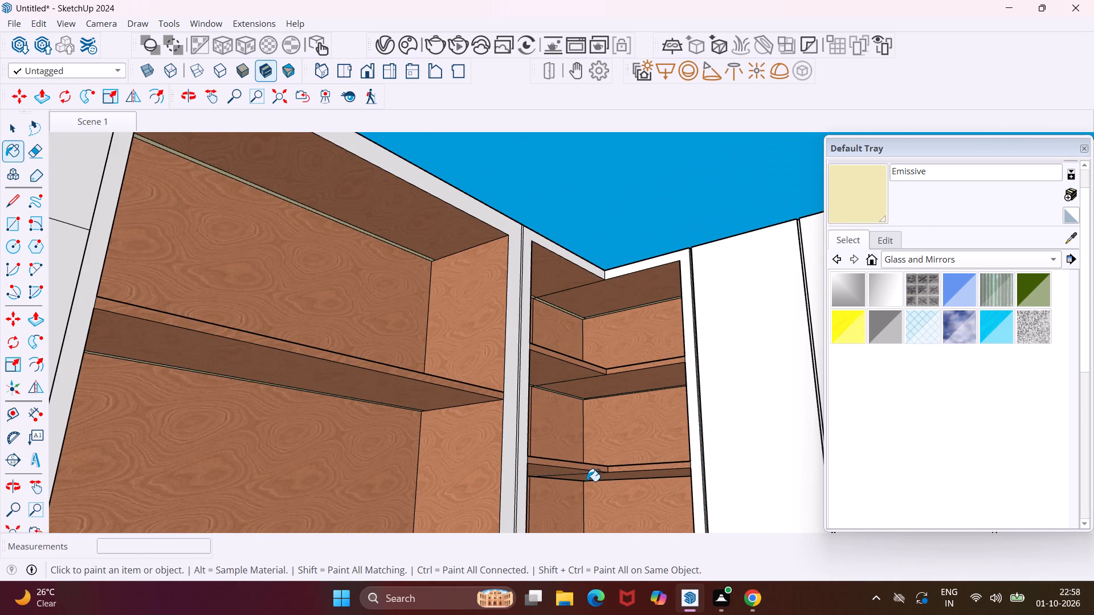
key("Escape")
key("space")
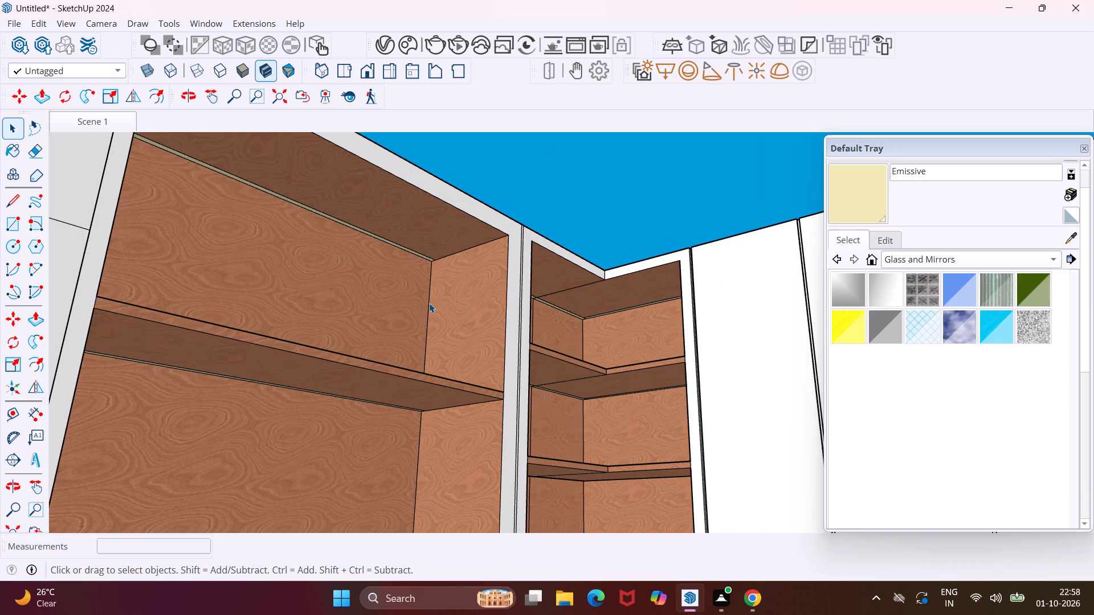
In the open veneer cabinet at the free end of the opposite cabinet run, copy the top panel underside's back edge 0.9" forward.
scroll(426, 255, "up", 5)
middle_click_drag(454, 261, 462, 338)
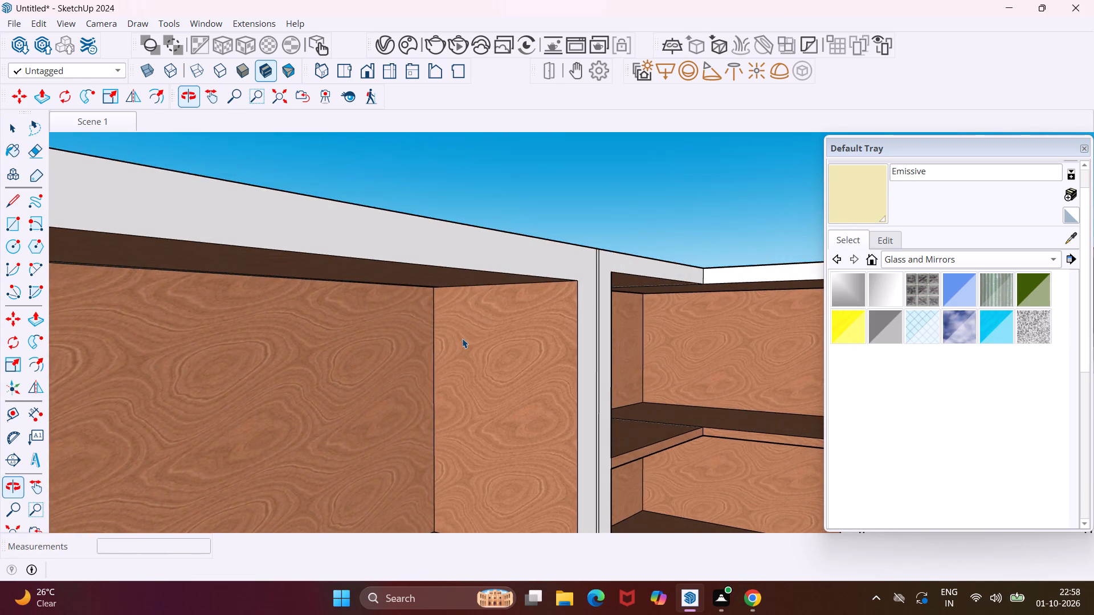
scroll(459, 333, "down", 10)
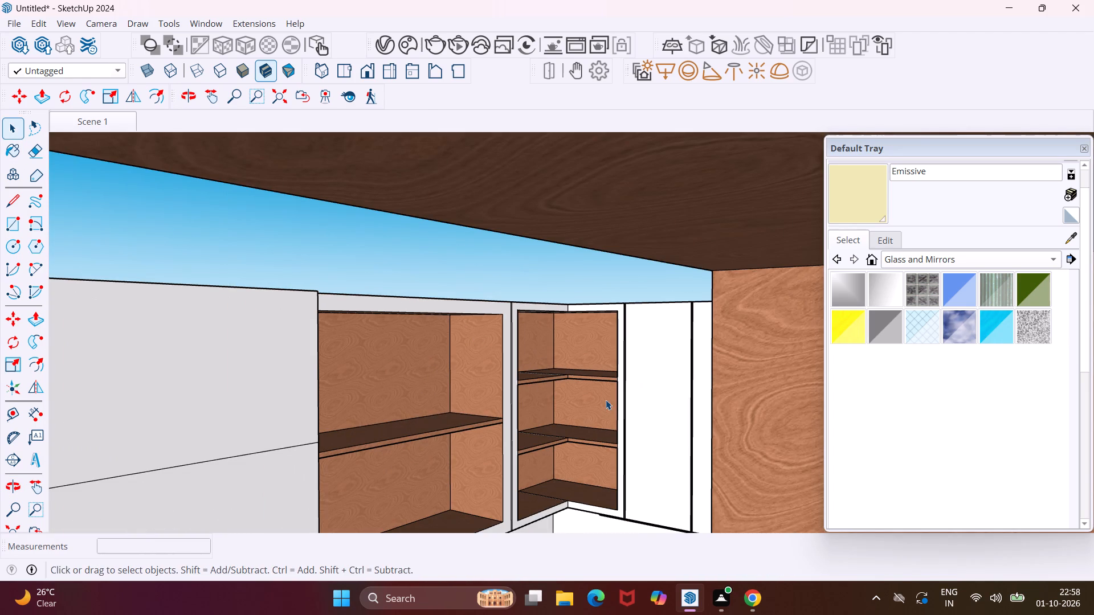
middle_click_drag(601, 396, 692, 398)
scroll(636, 384, "down", 5)
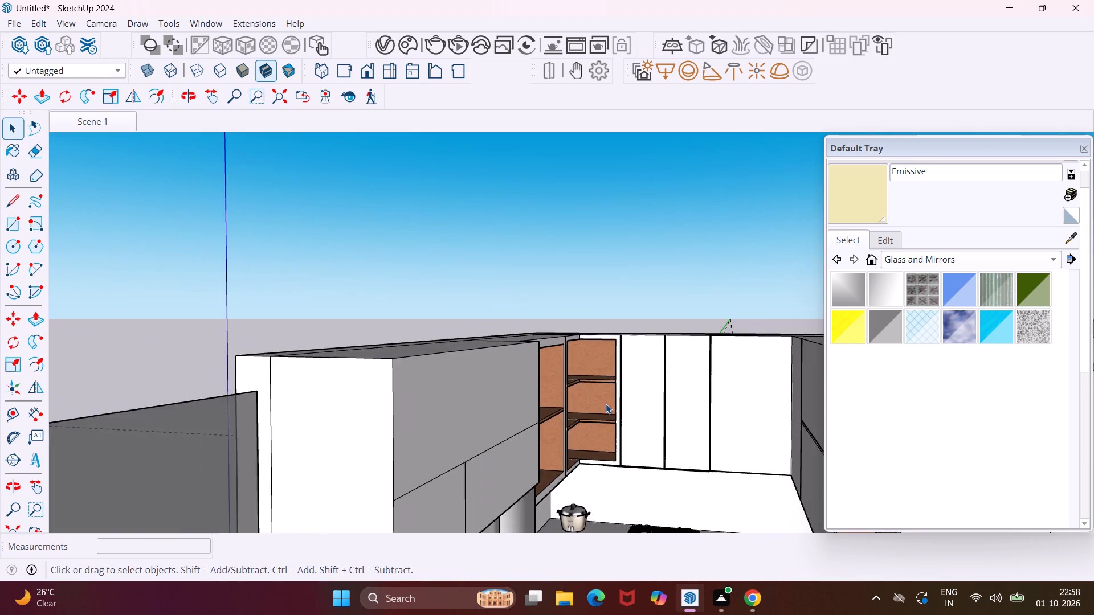
scroll(606, 403, "down", 5)
middle_click_drag(654, 440, 835, 485)
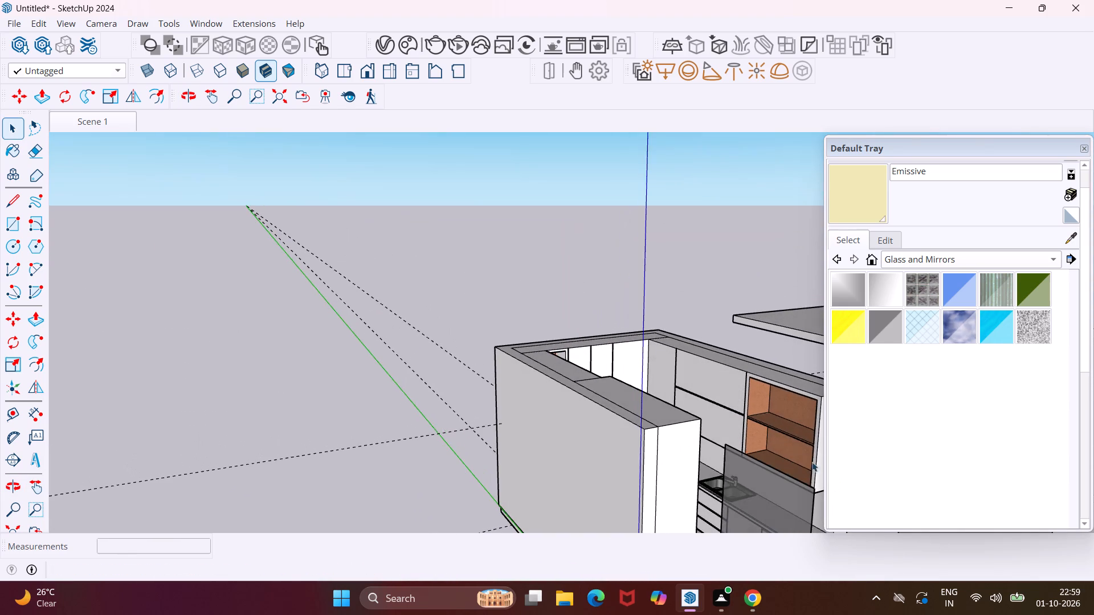
scroll(786, 429, "up", 4)
middle_click_drag(785, 429, 928, 475)
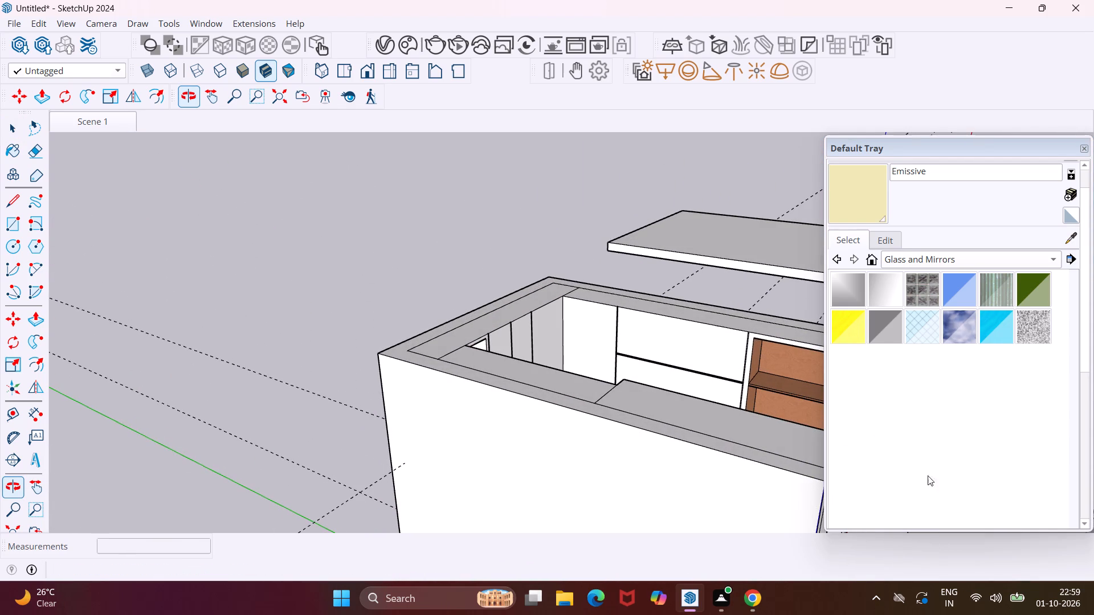
scroll(795, 365, "up", 3)
middle_click_drag(795, 365, 804, 333)
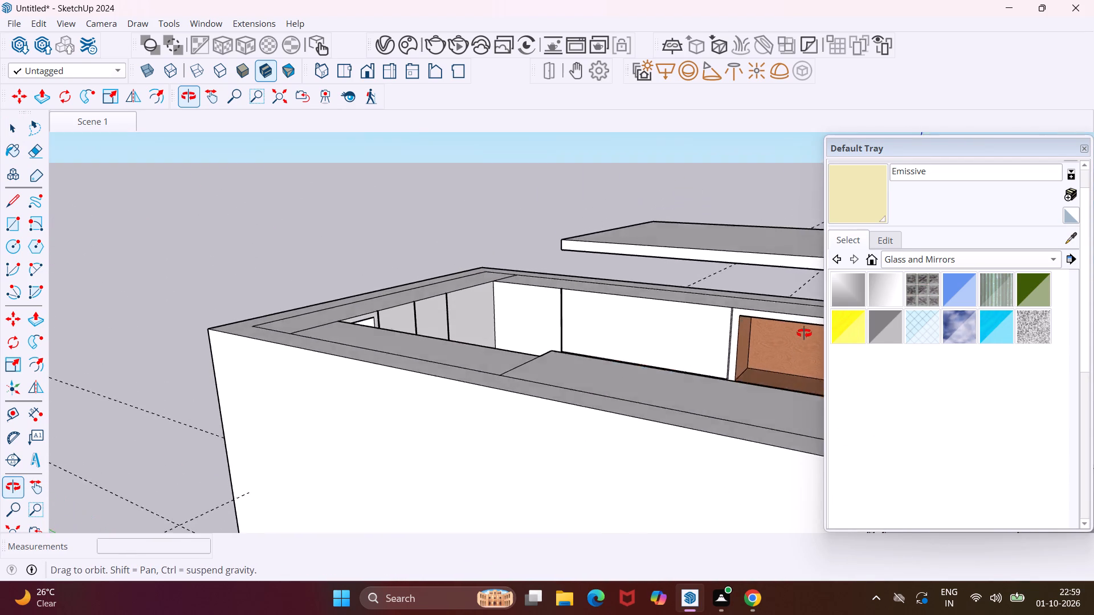
middle_click_drag(804, 333, 818, 336)
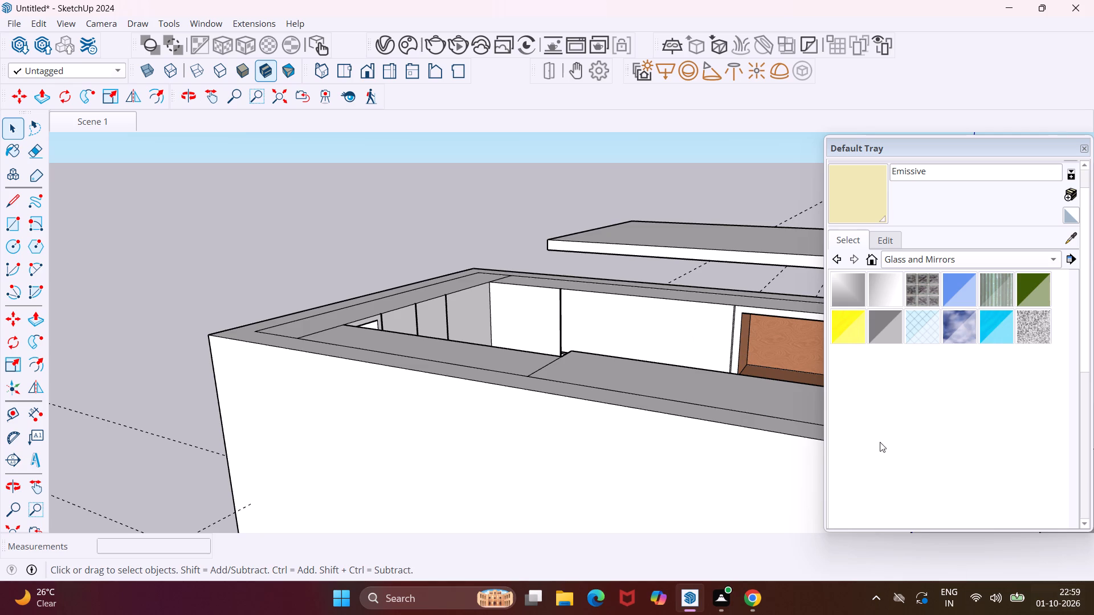
left_click(204, 100)
left_click_drag(353, 293, 1, 348)
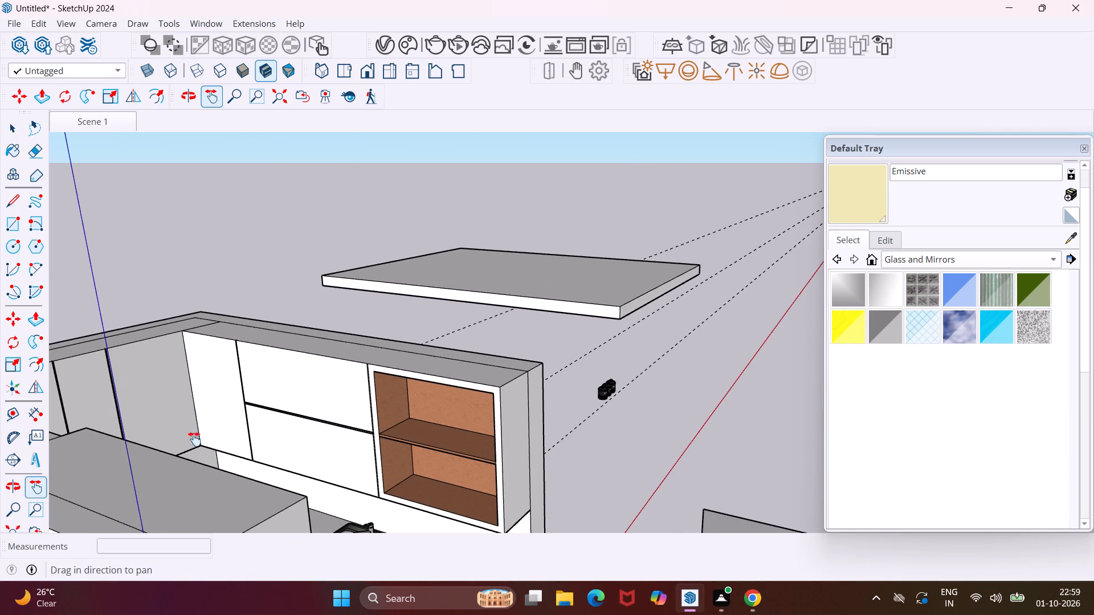
left_click_drag(435, 420, 407, 413)
scroll(406, 413, "up", 6)
middle_click_drag(406, 413, 427, 408)
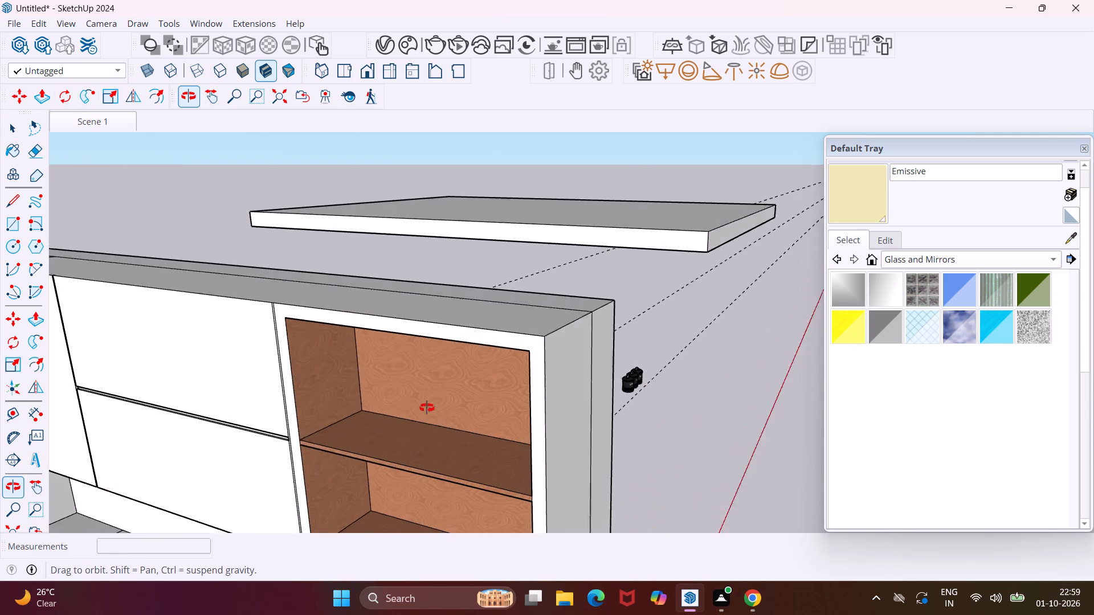
middle_click_drag(427, 408, 511, 392)
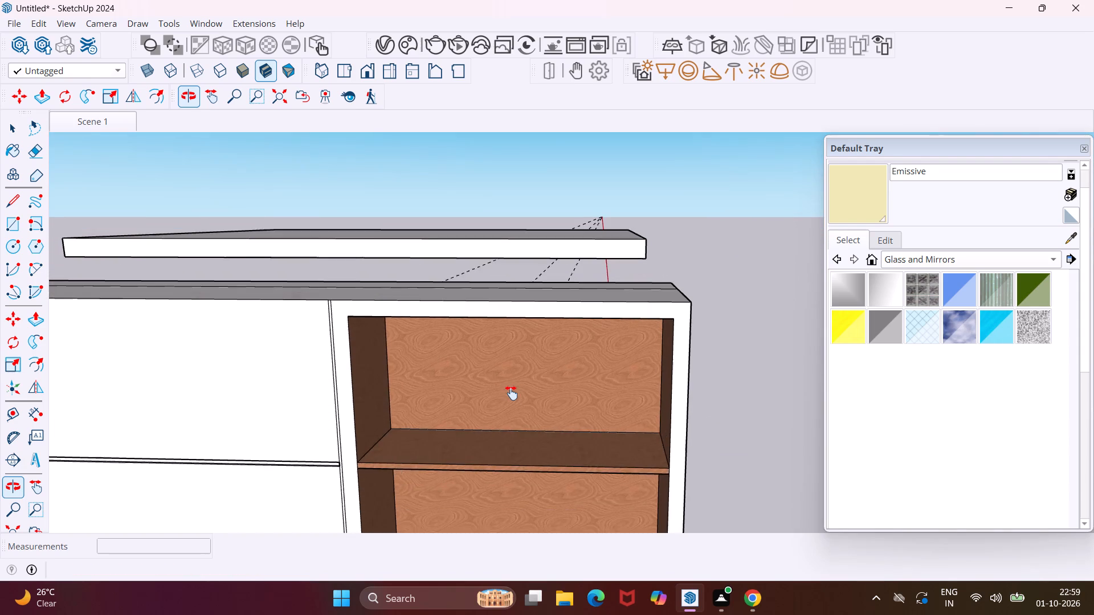
scroll(511, 393, "up", 7)
middle_click_drag(511, 393, 550, 310)
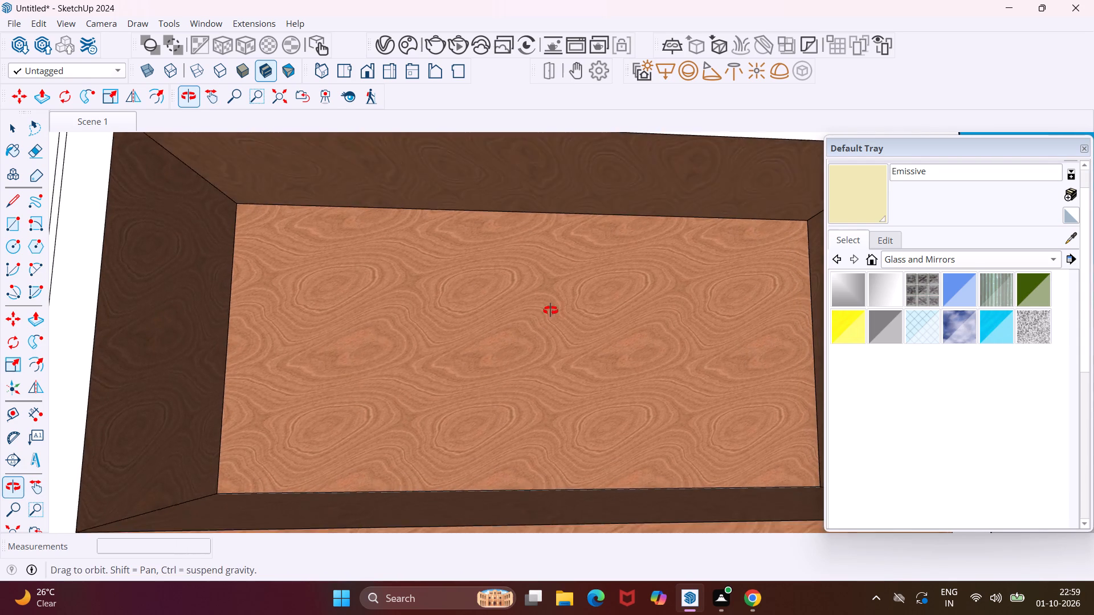
middle_click_drag(550, 310, 557, 298)
key("Escape")
key("space")
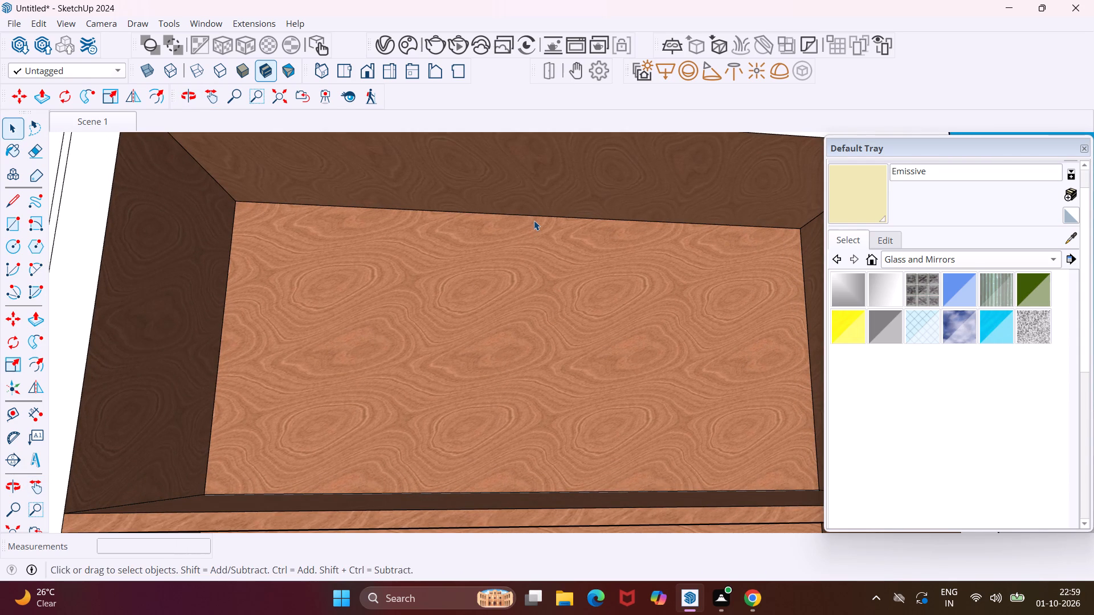
left_click(534, 216)
key("m")
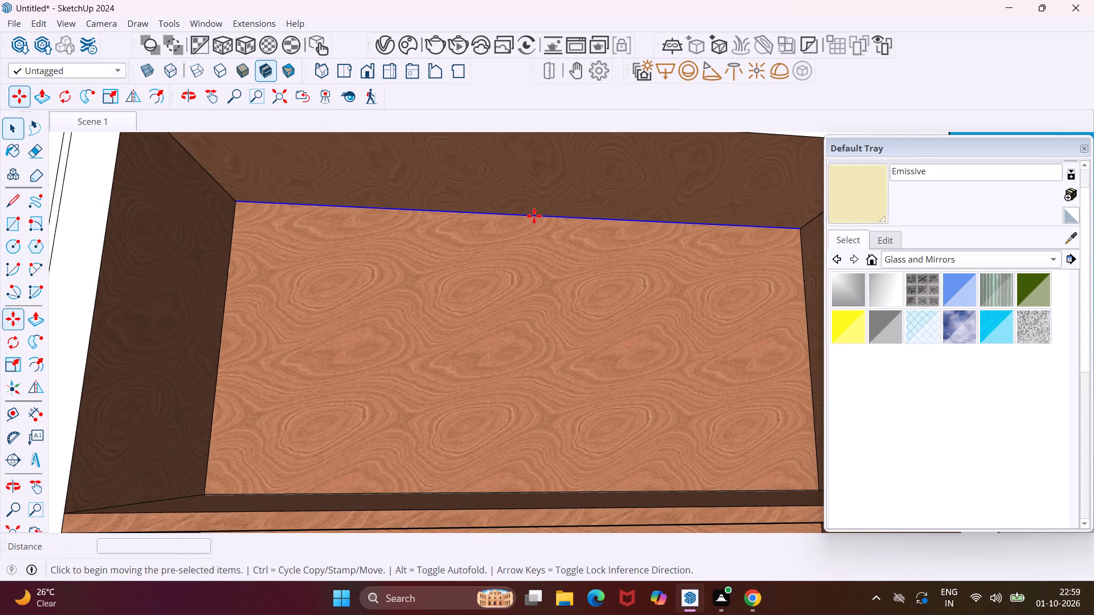
left_click(239, 202)
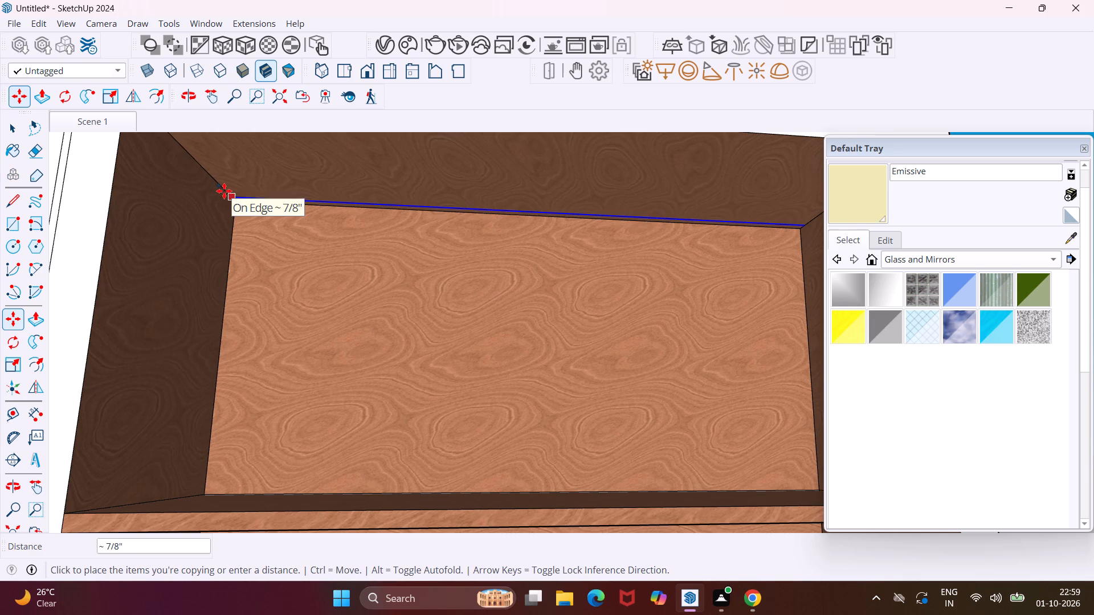
type(".9\"")
key("Return")
key("Escape")
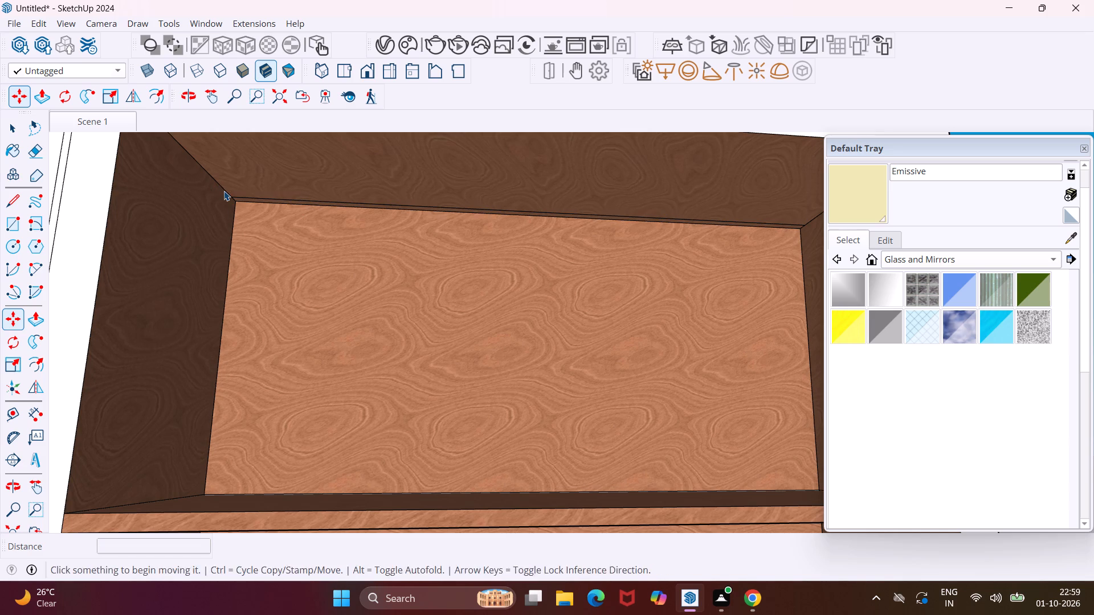
key("space")
Paint the new narrow strip under the end cabinet's top panel with the Emissive material.
scroll(245, 187, "up", 4)
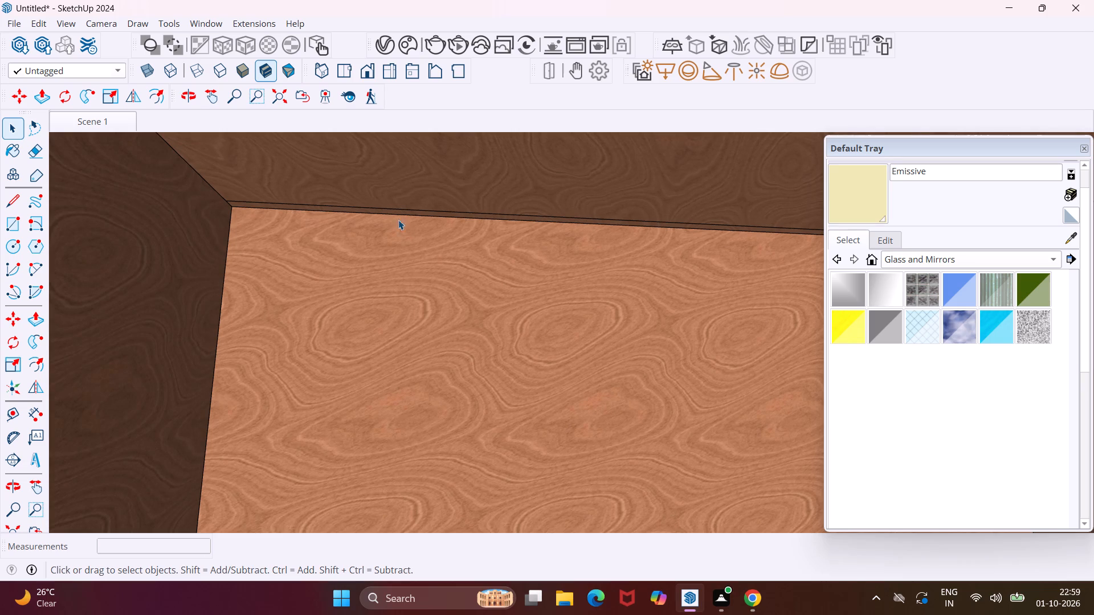
left_click(839, 193)
scroll(386, 211, "up", 2)
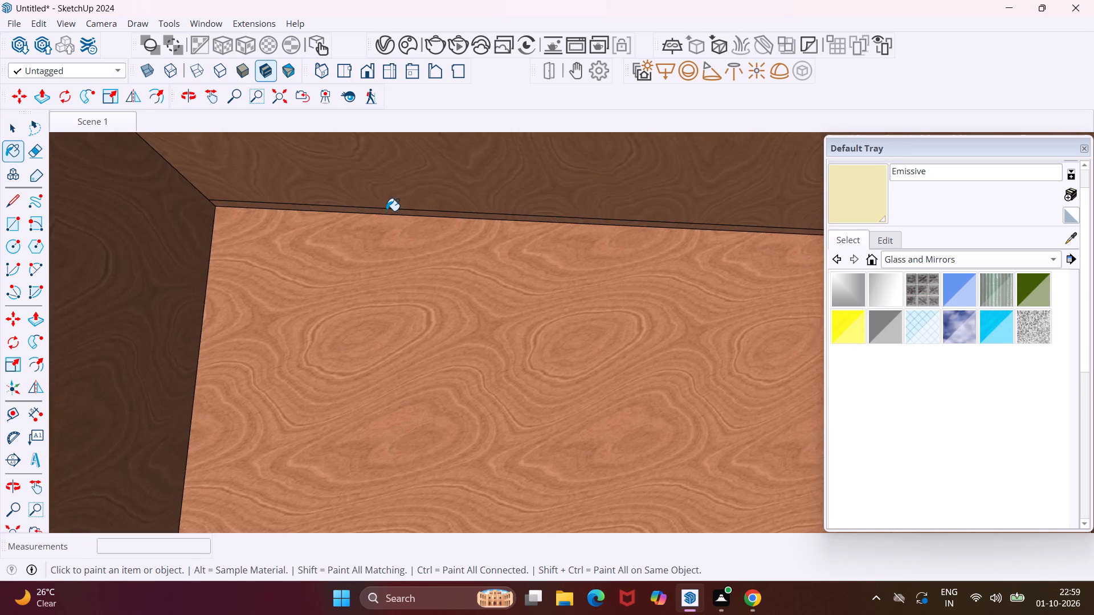
scroll(386, 211, "up", 2)
left_click(383, 211)
scroll(301, 184, "down", 5)
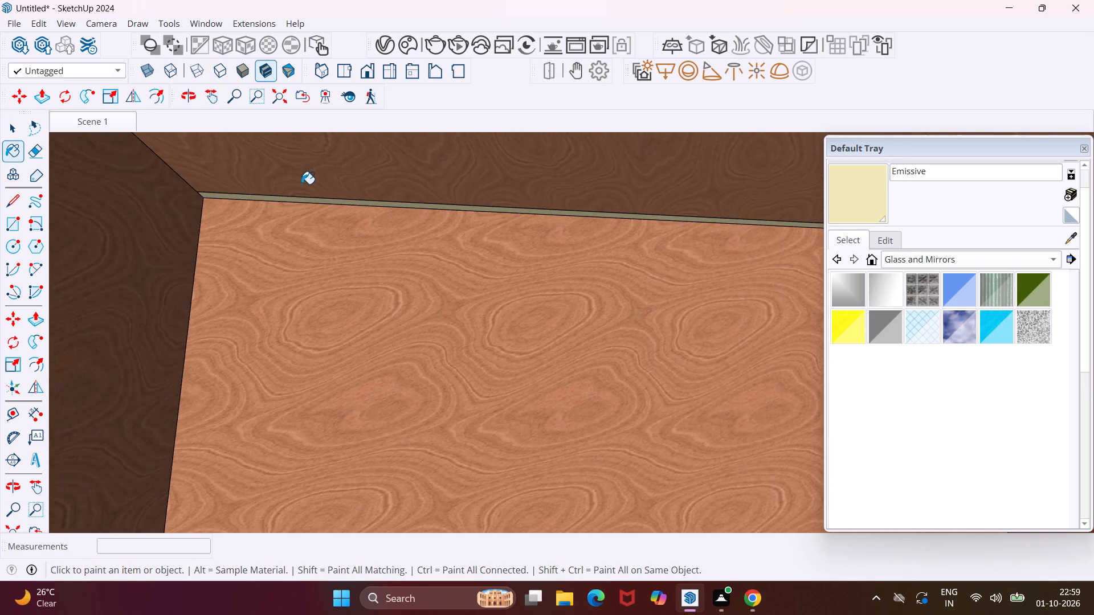
scroll(301, 183, "down", 8)
key("Escape")
key("space")
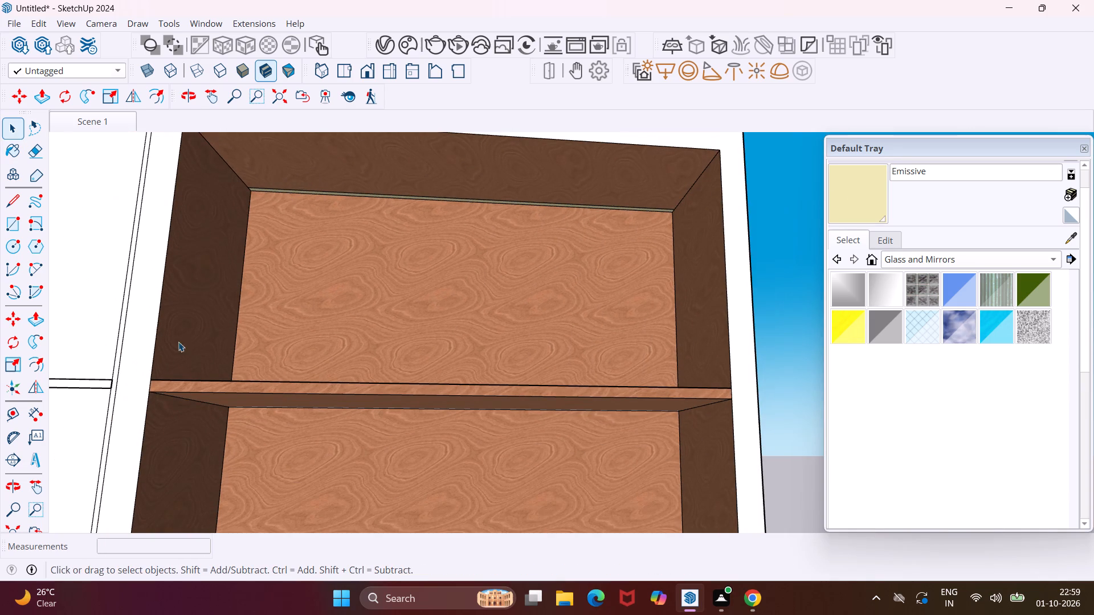
In the open veneer end cabinet, copy the back edge of the middle shelf's underside 0.9" forward.
scroll(199, 415, "up", 1)
middle_click_drag(199, 415, 234, 337)
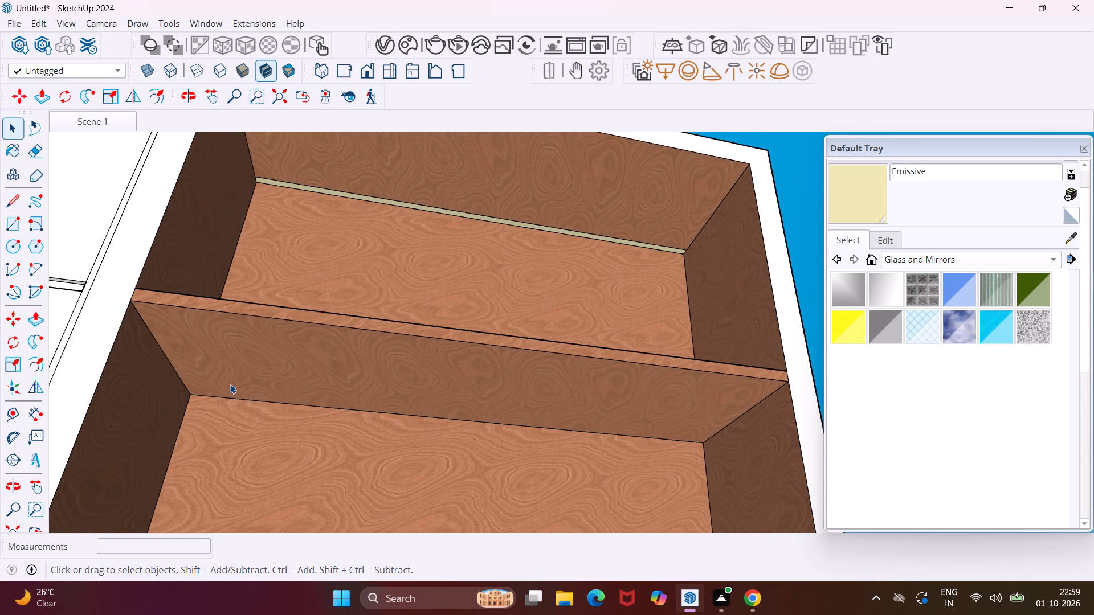
left_click(222, 397)
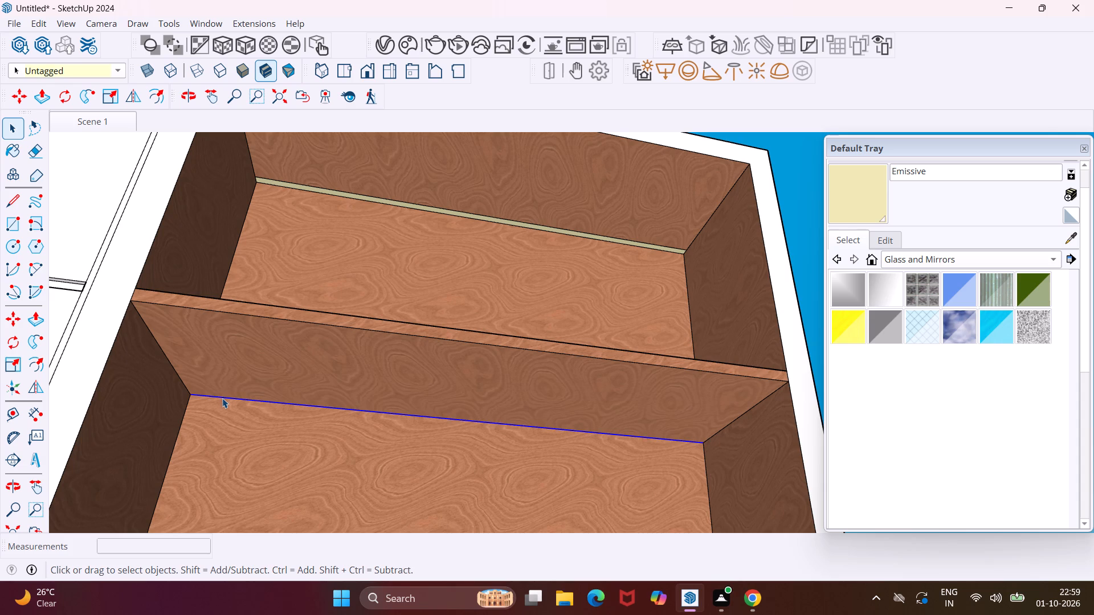
key("m")
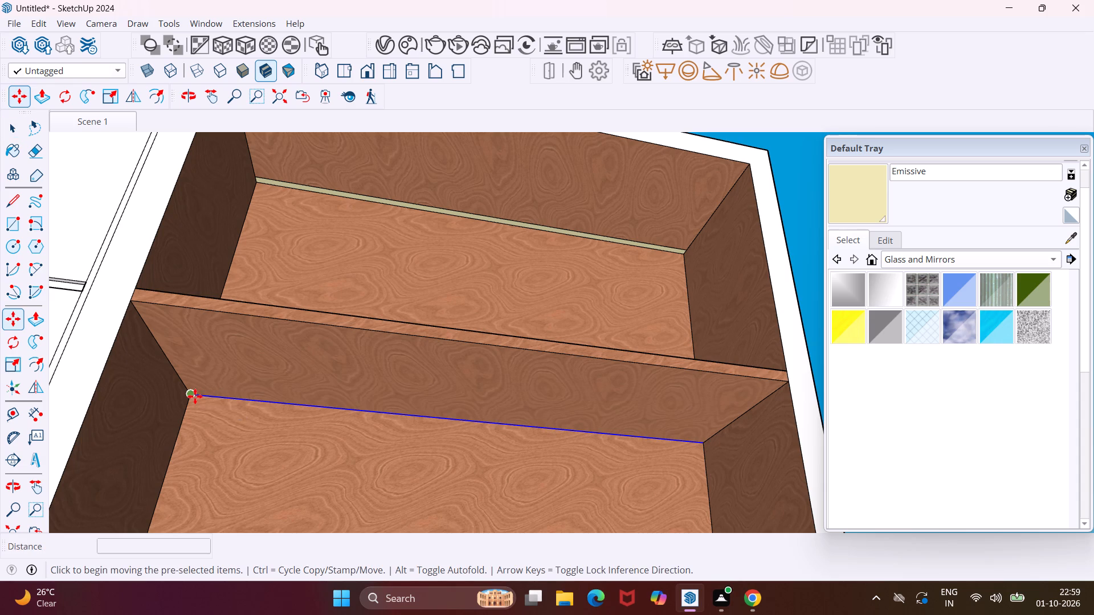
left_click(195, 396)
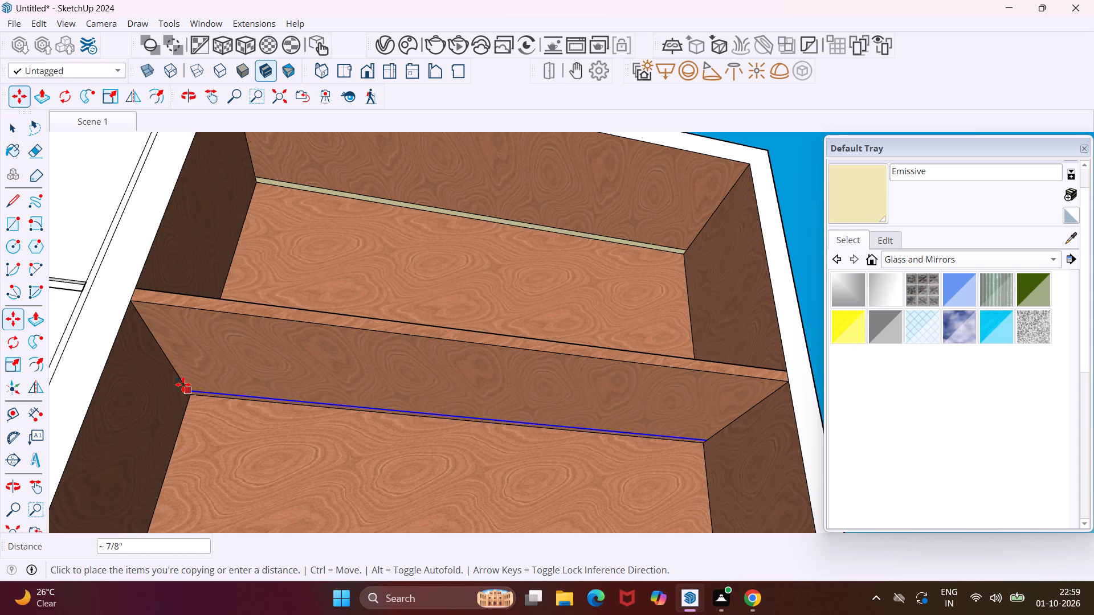
scroll(183, 384, "up", 4)
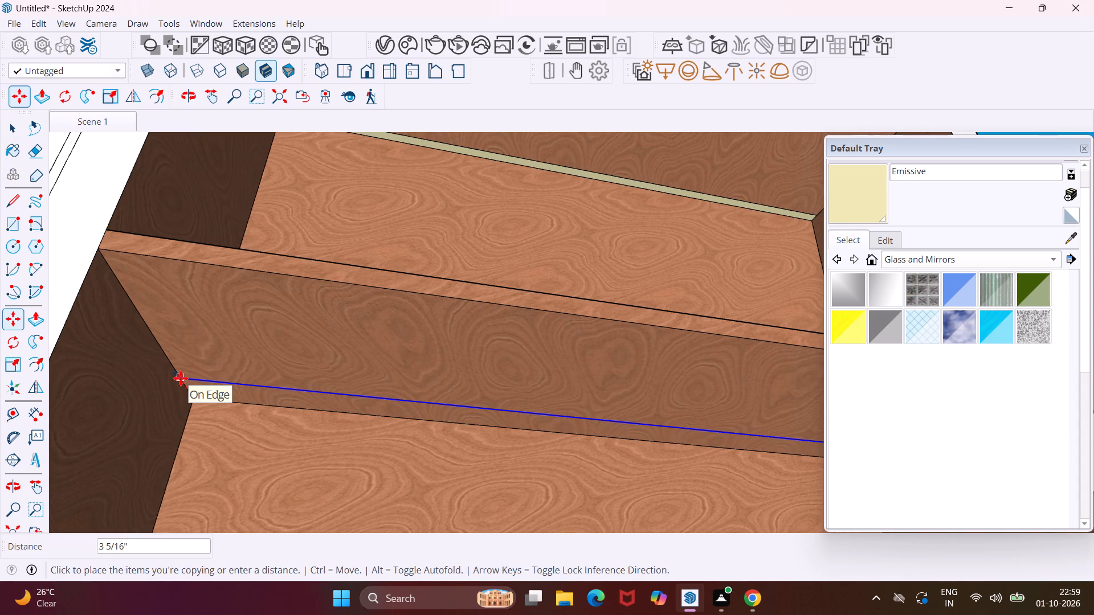
type(".9\"")
key("Return")
key("Escape")
key("space")
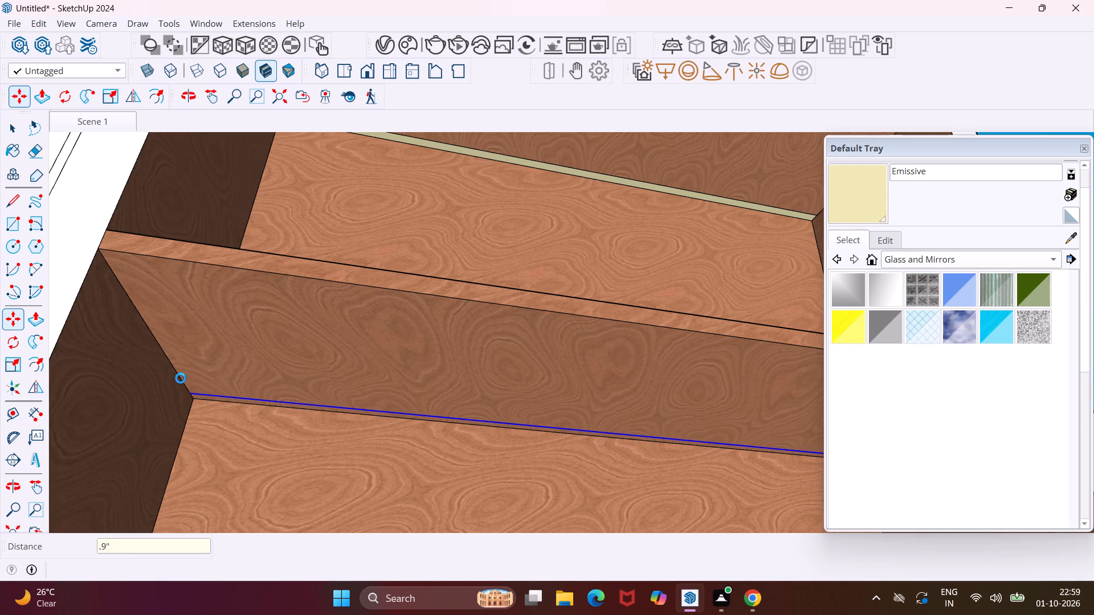
Paint the new narrow strip under the end cabinet's middle shelf with the Emissive material.
left_click(850, 211)
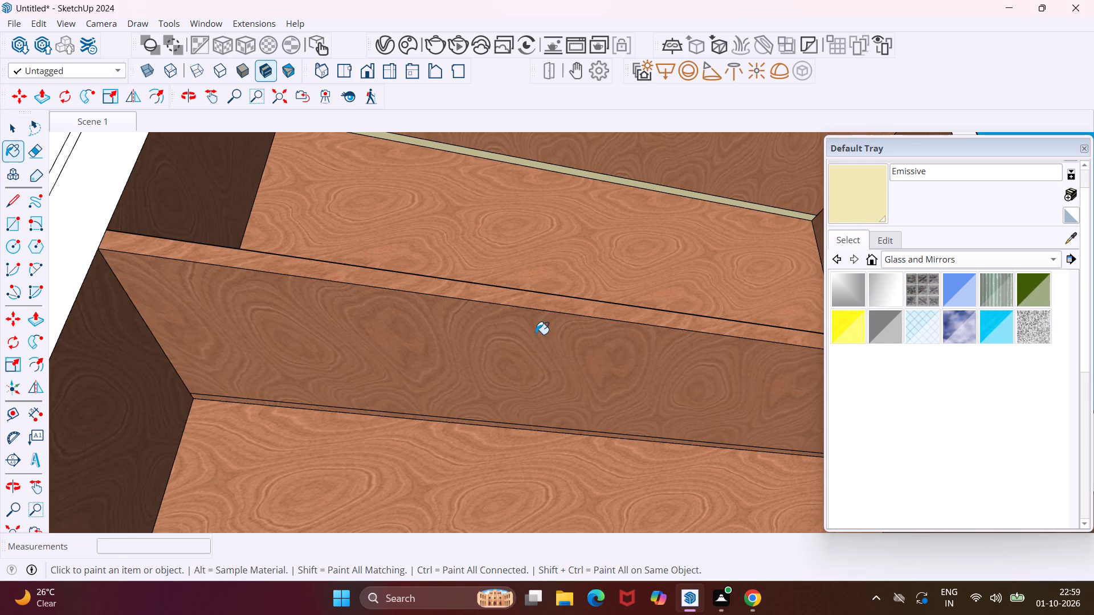
scroll(302, 395, "up", 8)
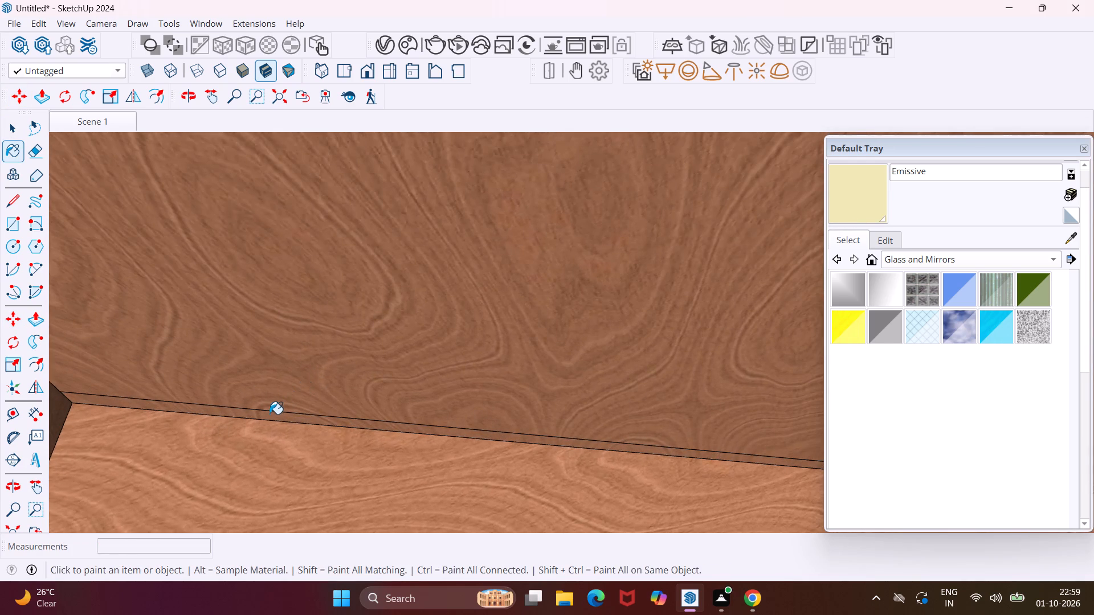
left_click(268, 414)
scroll(133, 379, "down", 11)
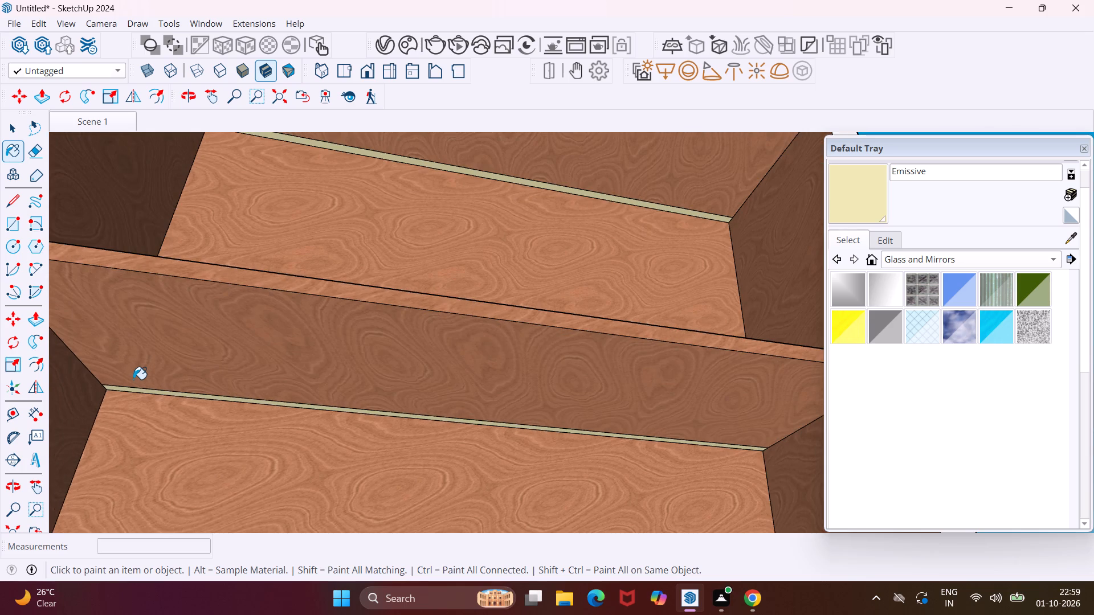
key("space")
scroll(133, 379, "down", 5)
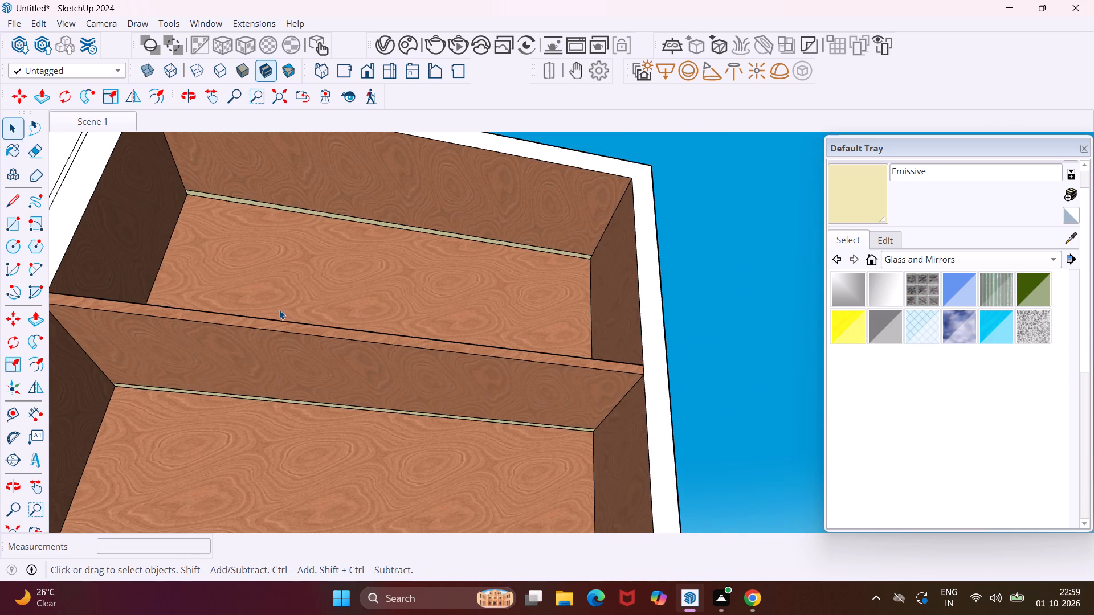
Examine the wall cabinets and the rest of the kitchen from outside the end cabinet and from the open side.
middle_click_drag(288, 298, 46, 395)
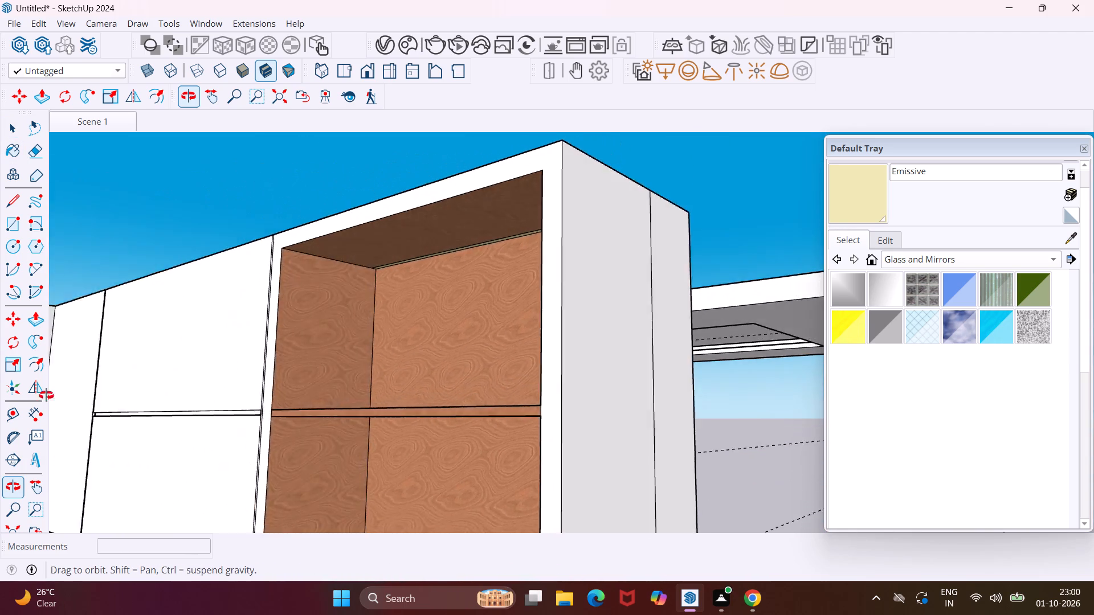
middle_click_drag(46, 395, 0, 420)
middle_click_drag(197, 363, 132, 371)
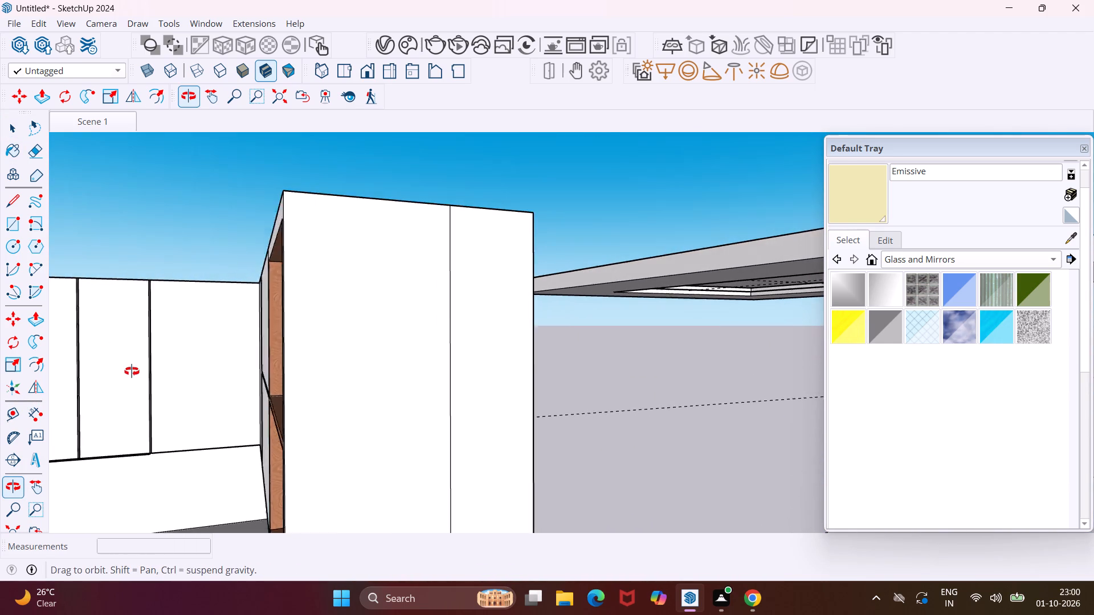
middle_click_drag(132, 371, 131, 371)
scroll(137, 349, "down", 5)
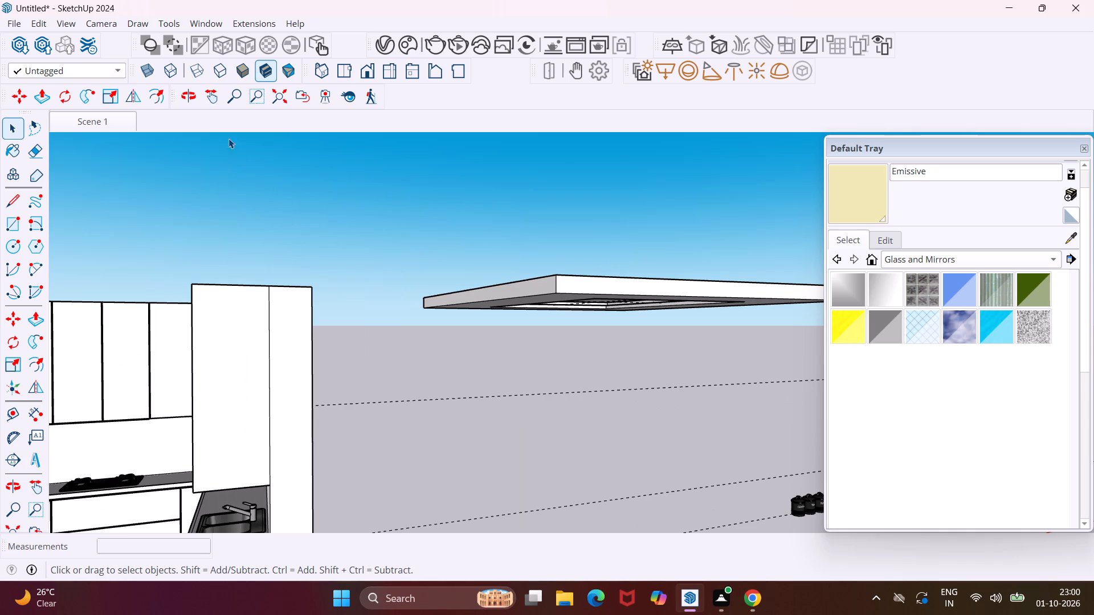
left_click(204, 96)
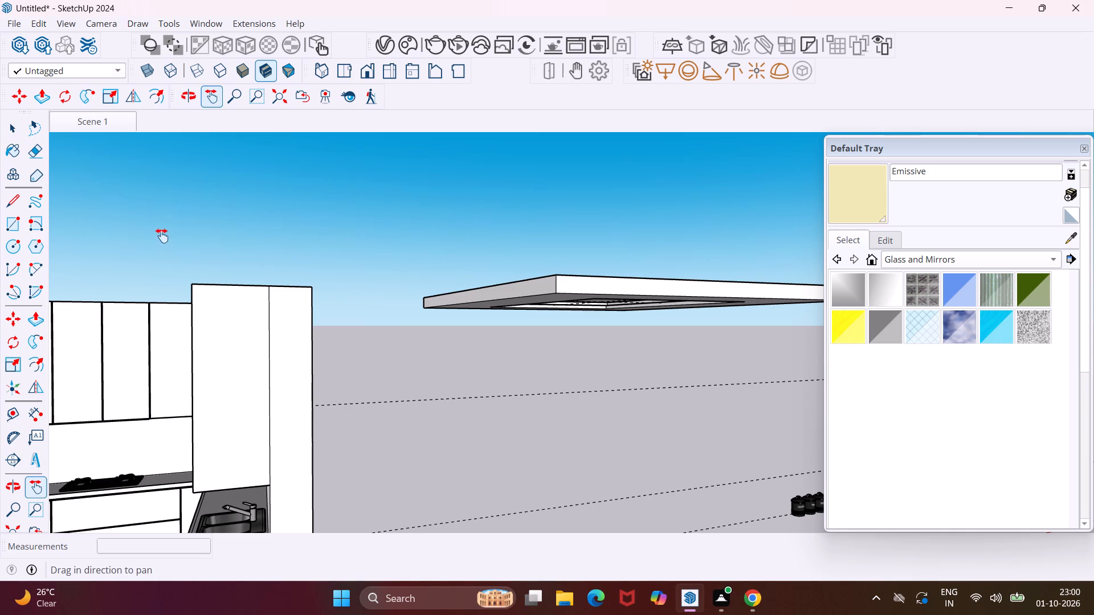
left_click_drag(165, 249, 506, 264)
left_click_drag(300, 285, 368, 286)
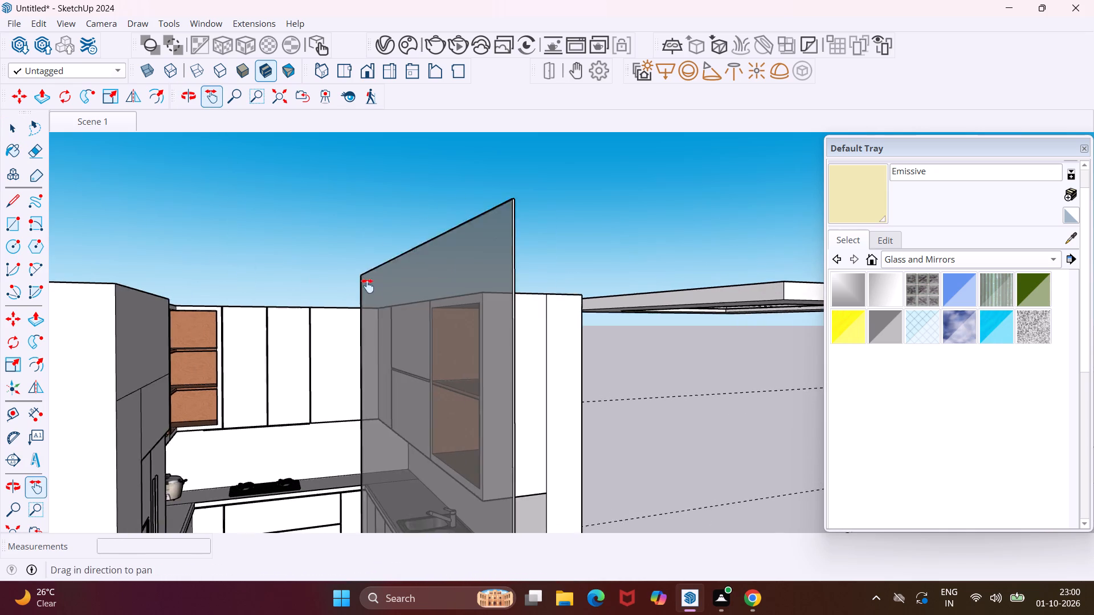
left_click_drag(368, 286, 383, 287)
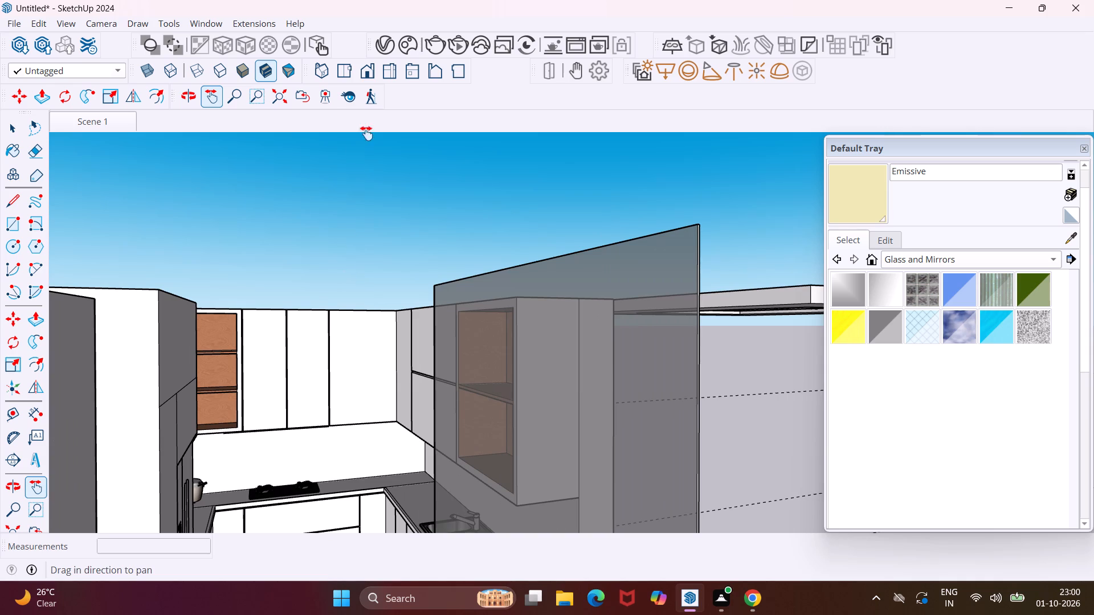
Create a new Generic V-Ray material with a pale green diffuse color of R 0.794, G 0.855, B 0.771.
left_click(381, 35)
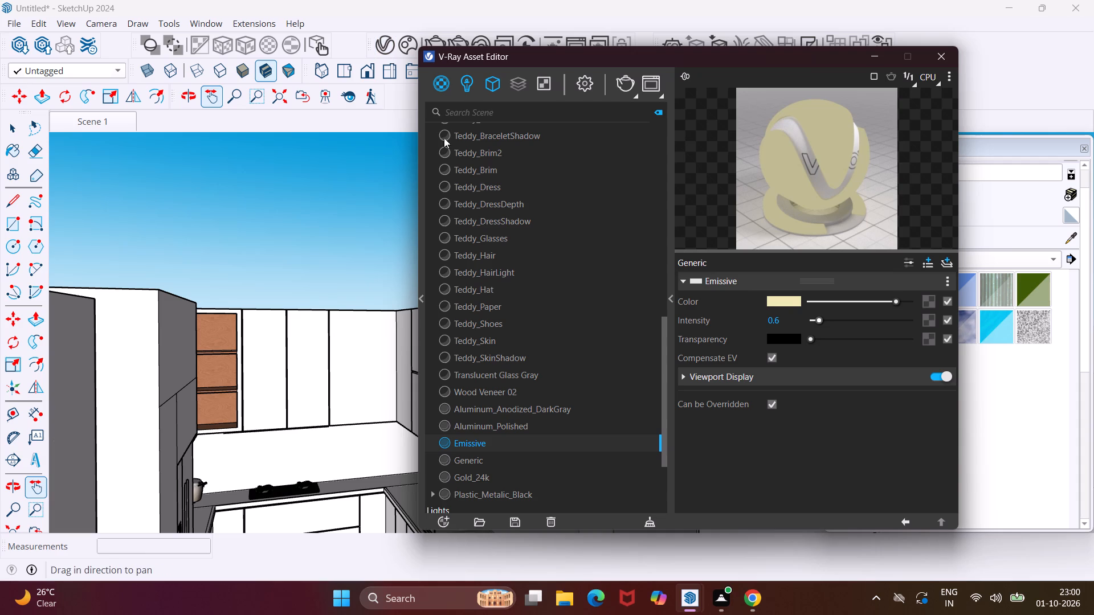
left_click(448, 519)
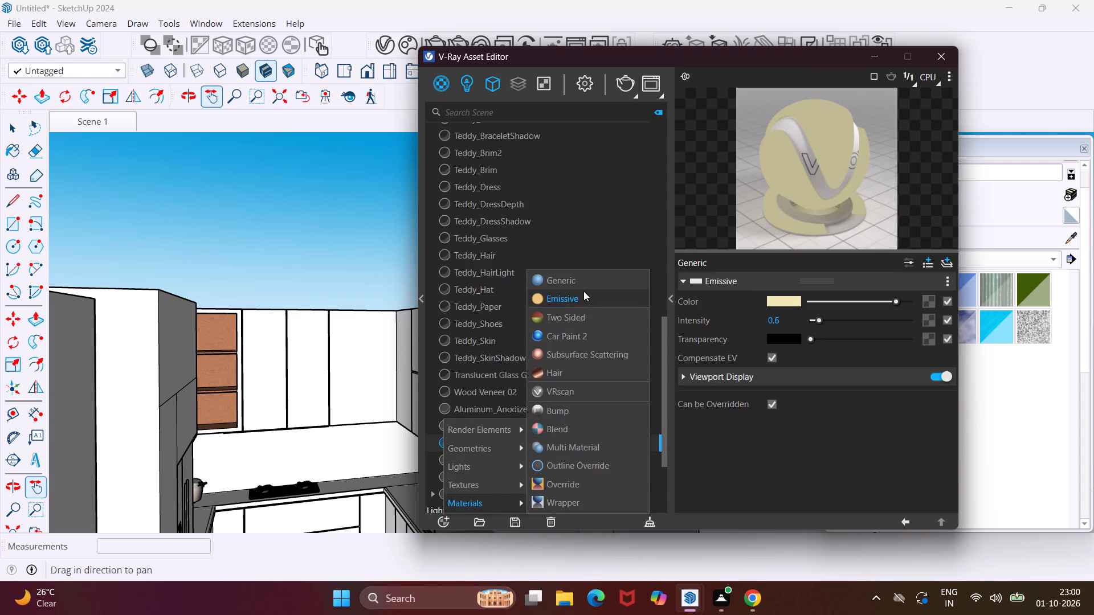
left_click(583, 286)
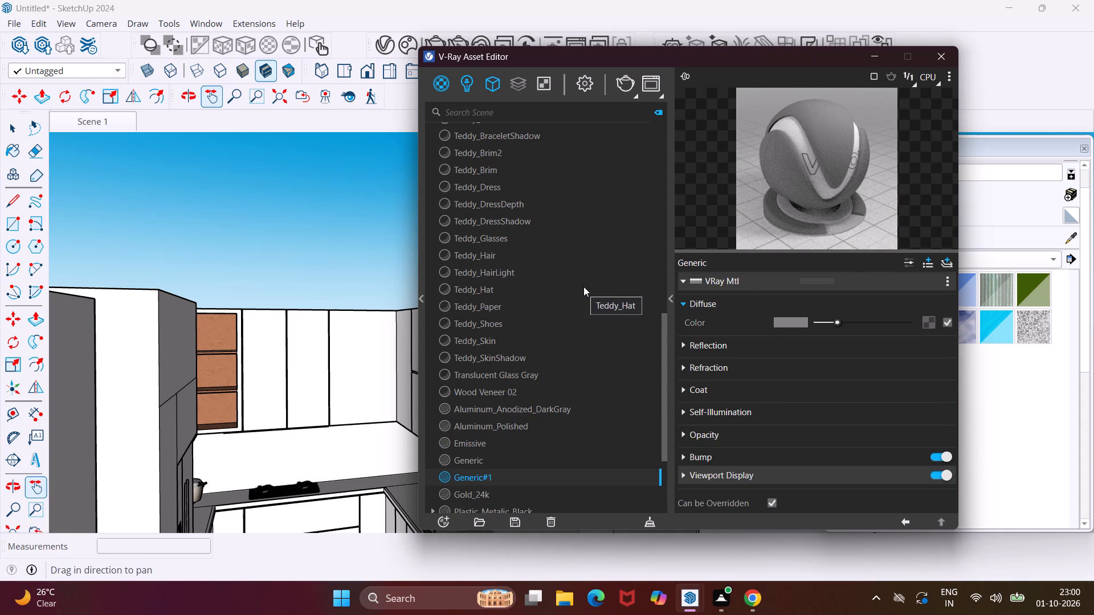
left_click(782, 322)
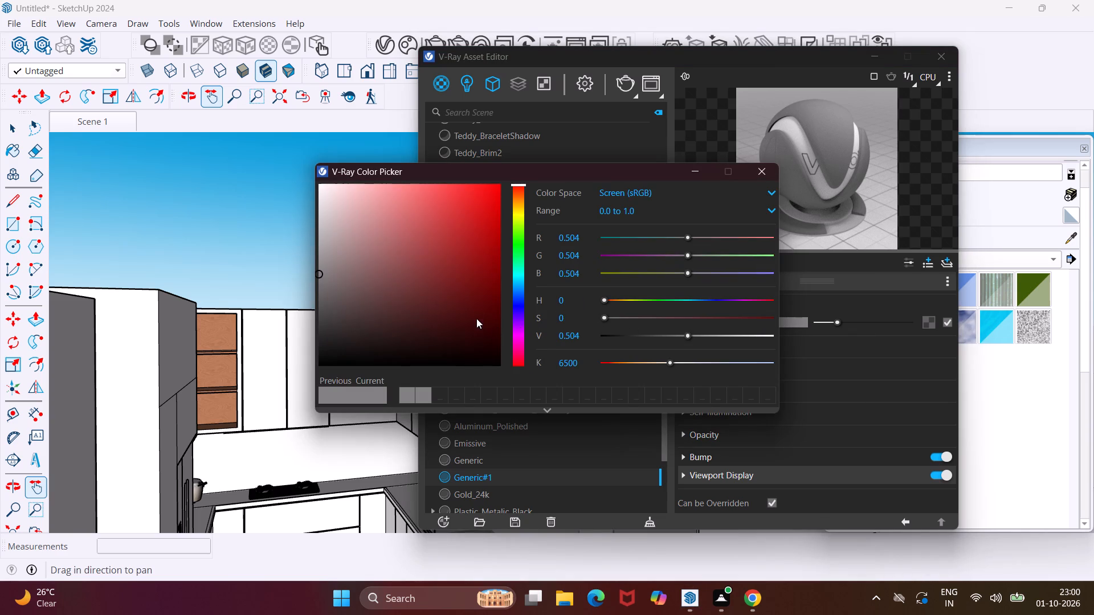
left_click(519, 236)
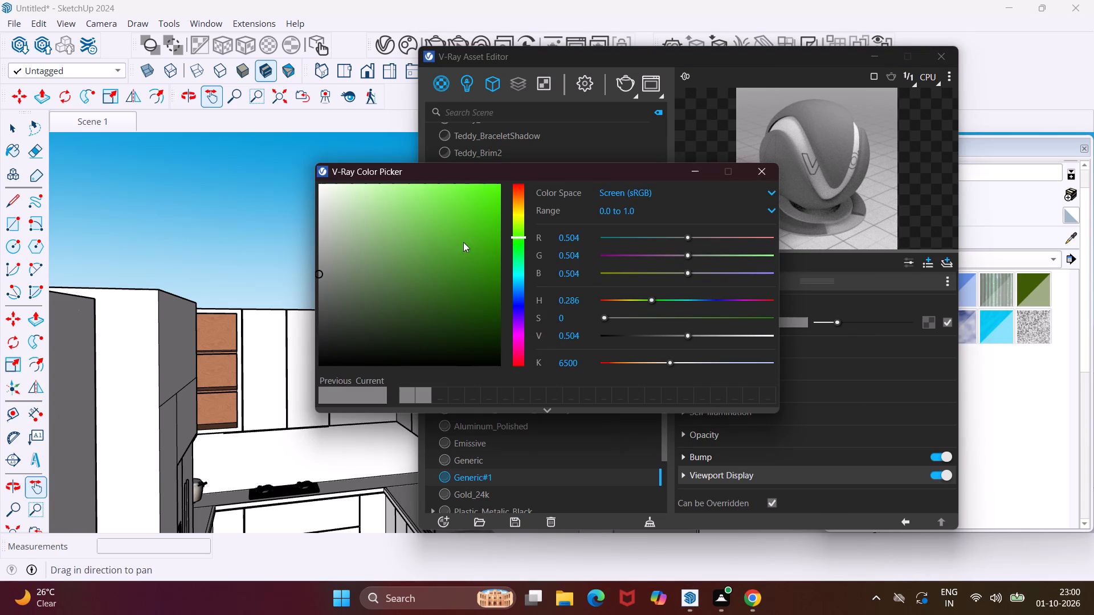
left_click(356, 224)
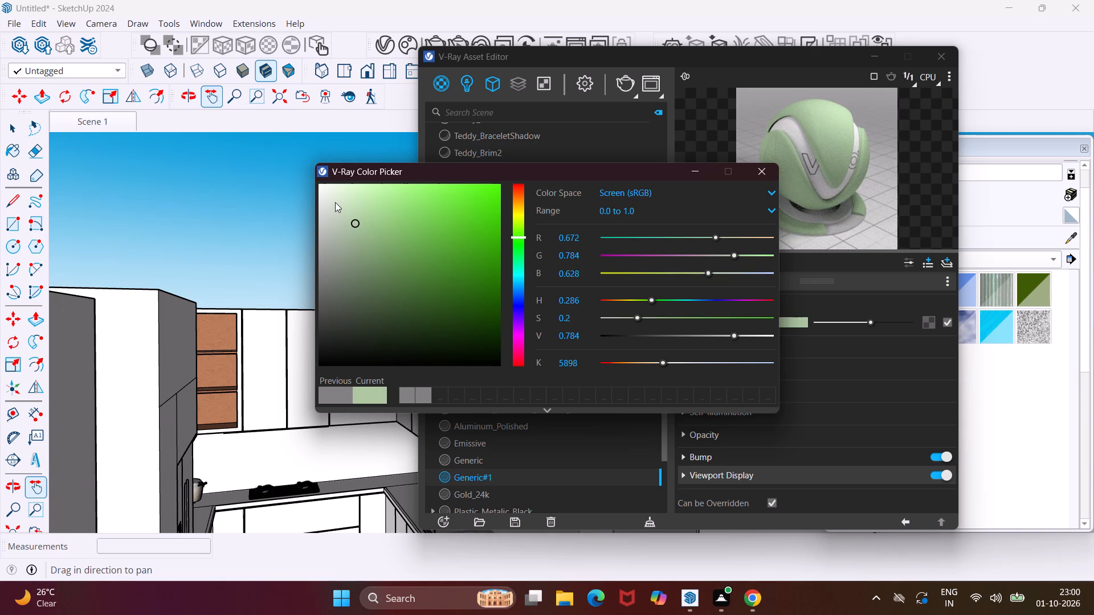
left_click(330, 199)
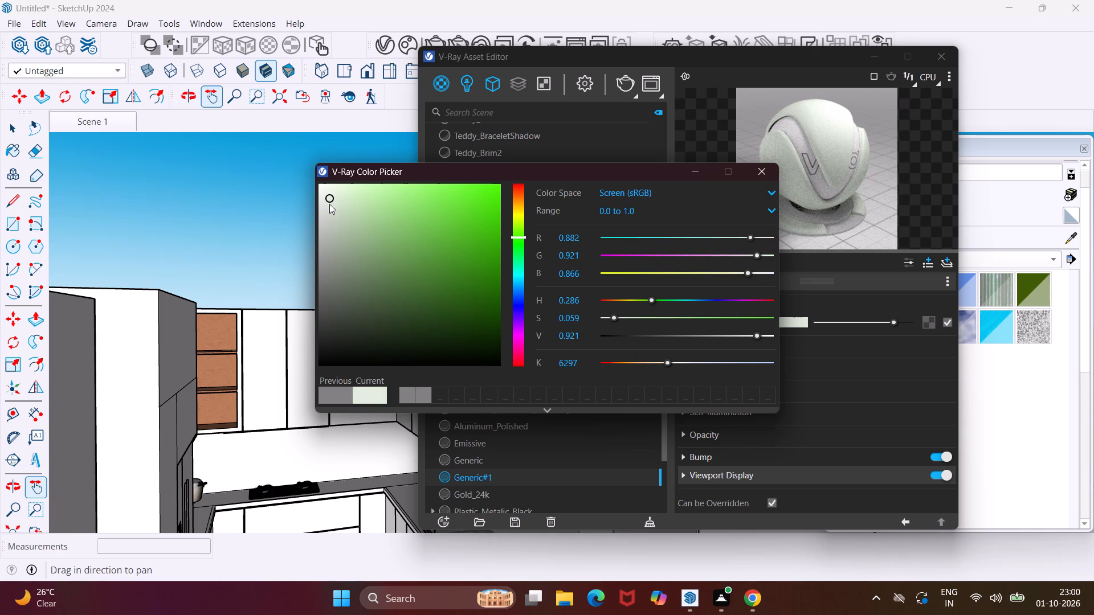
left_click(330, 212)
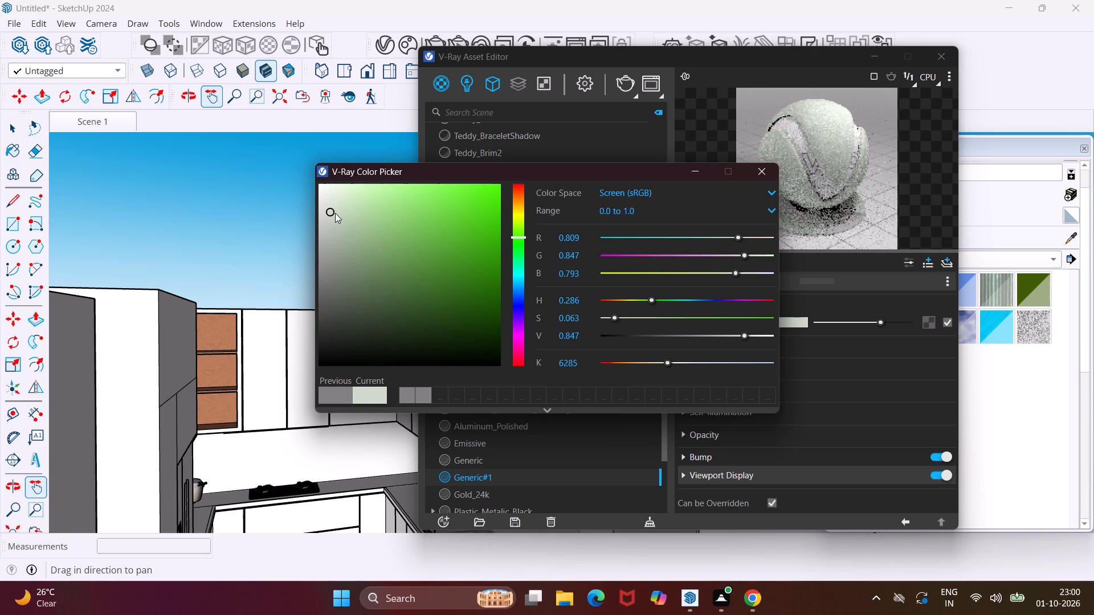
left_click(335, 213)
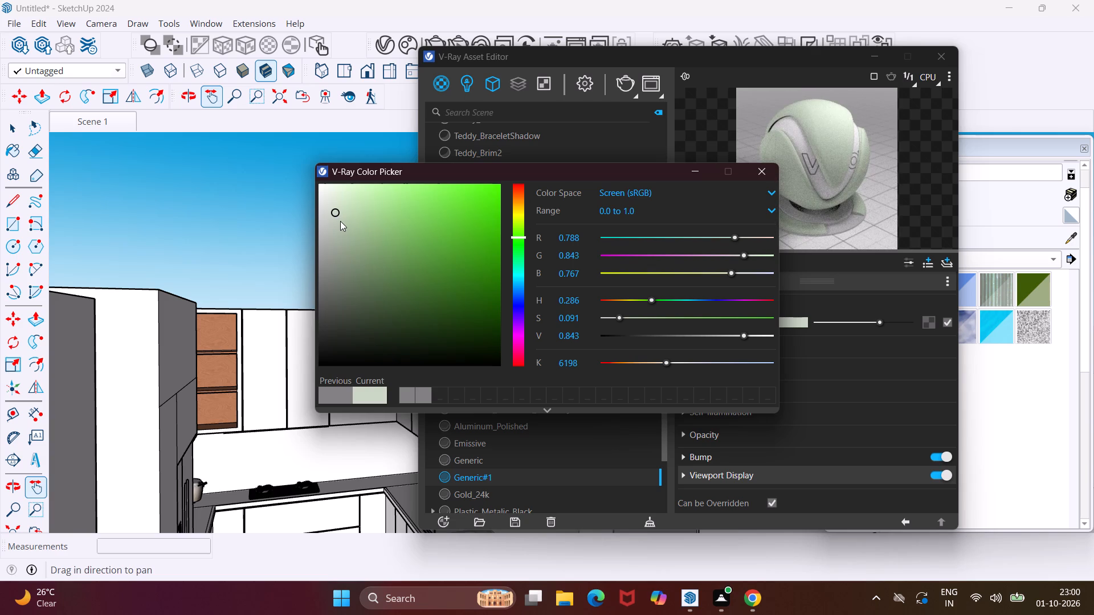
left_click(340, 219)
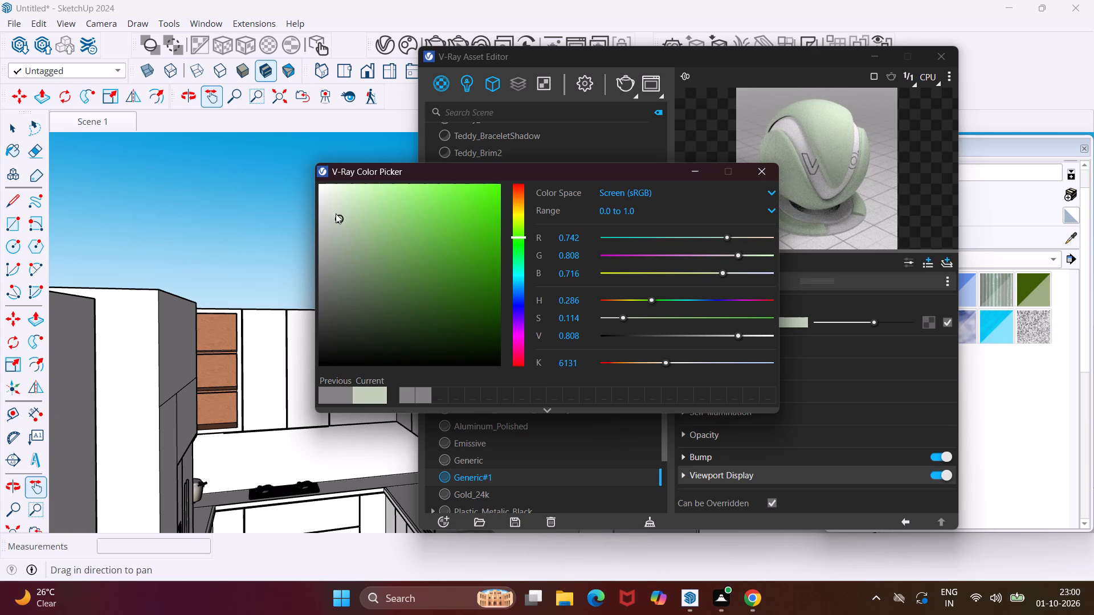
left_click(335, 209)
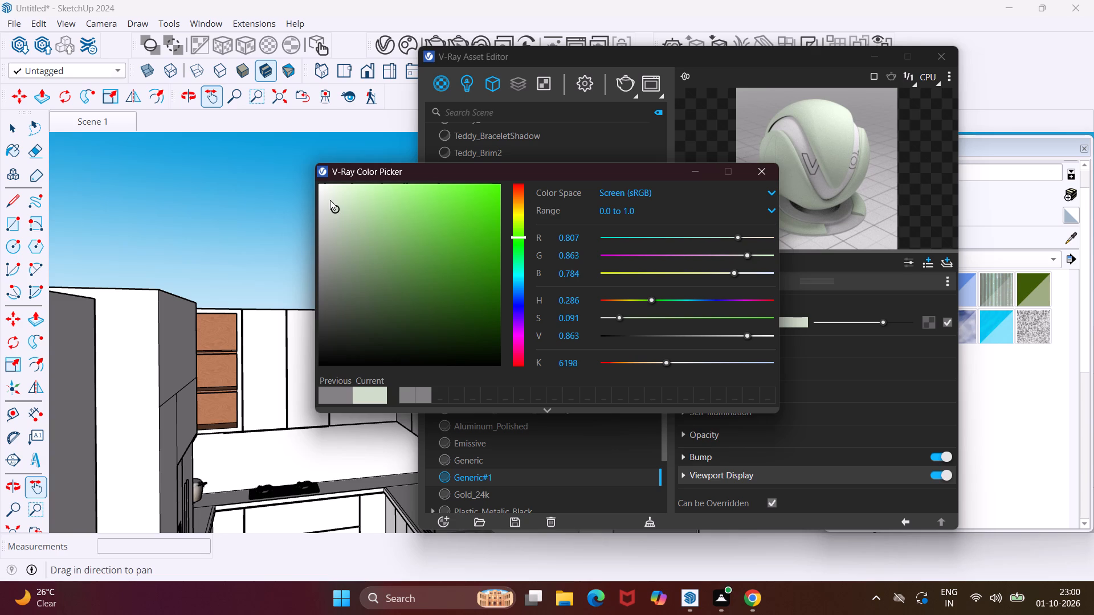
left_click(336, 202)
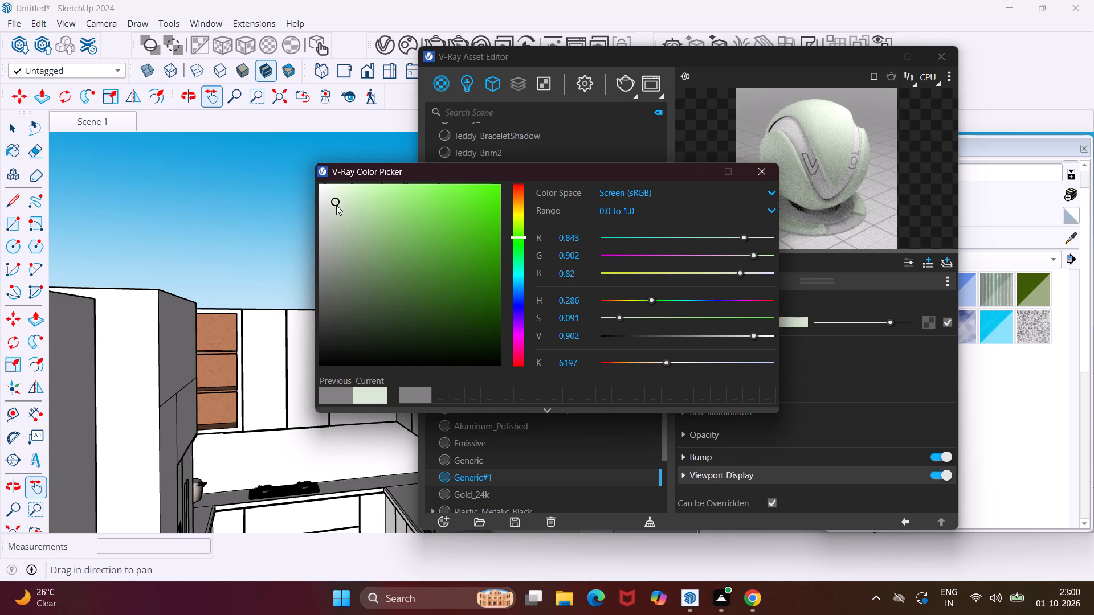
left_click(337, 211)
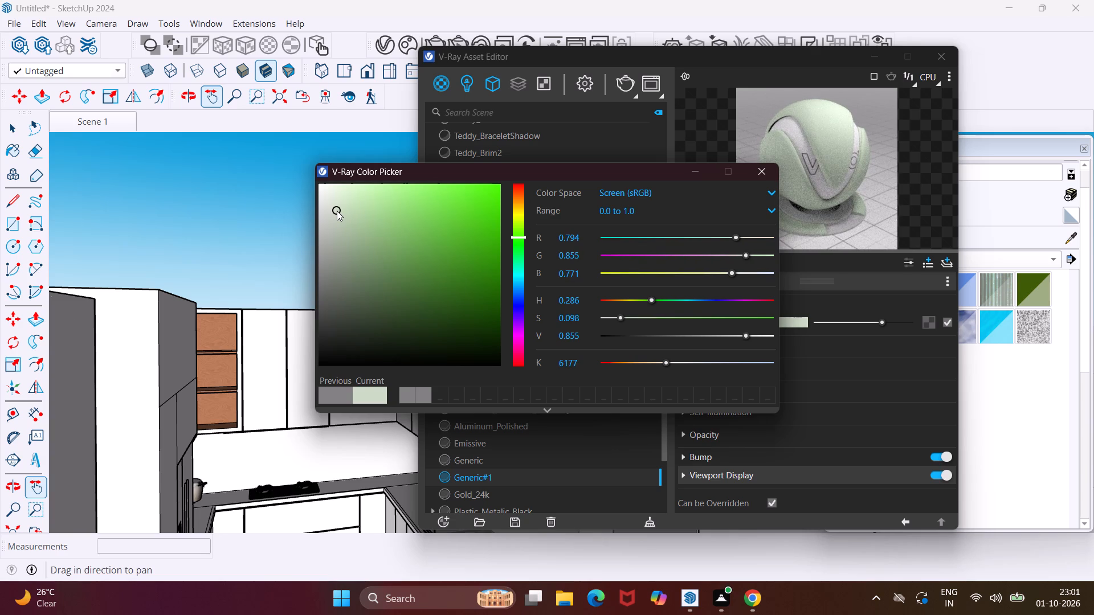
left_click(760, 170)
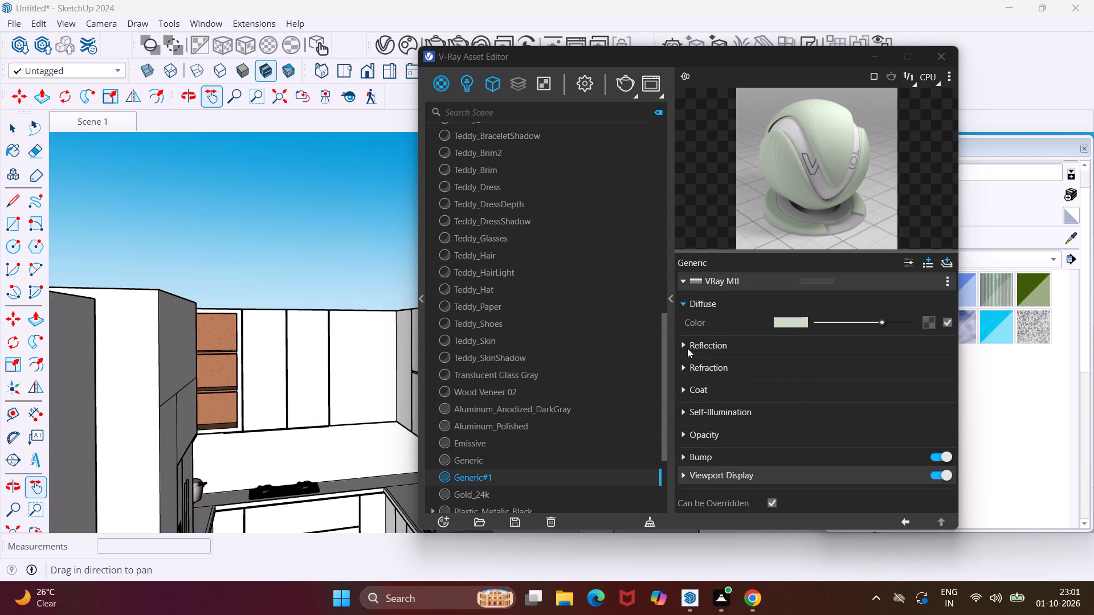
Set the new material's reflection color to pale green, about R 0.8, G 0.87, B 0.761, and darken it slightly.
left_click(683, 344)
left_click(779, 364)
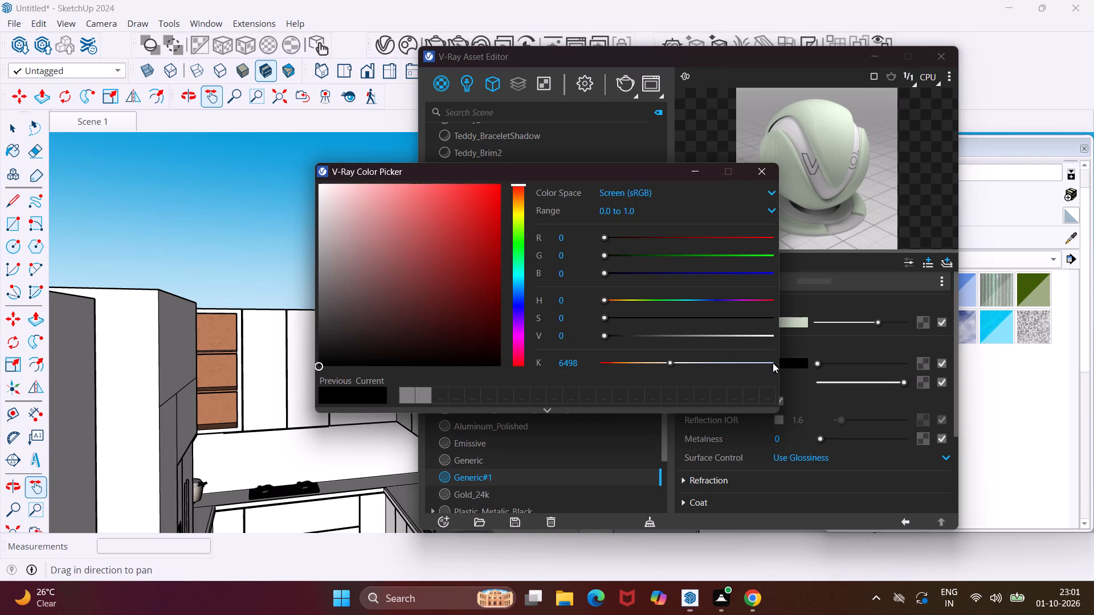
left_click(519, 234)
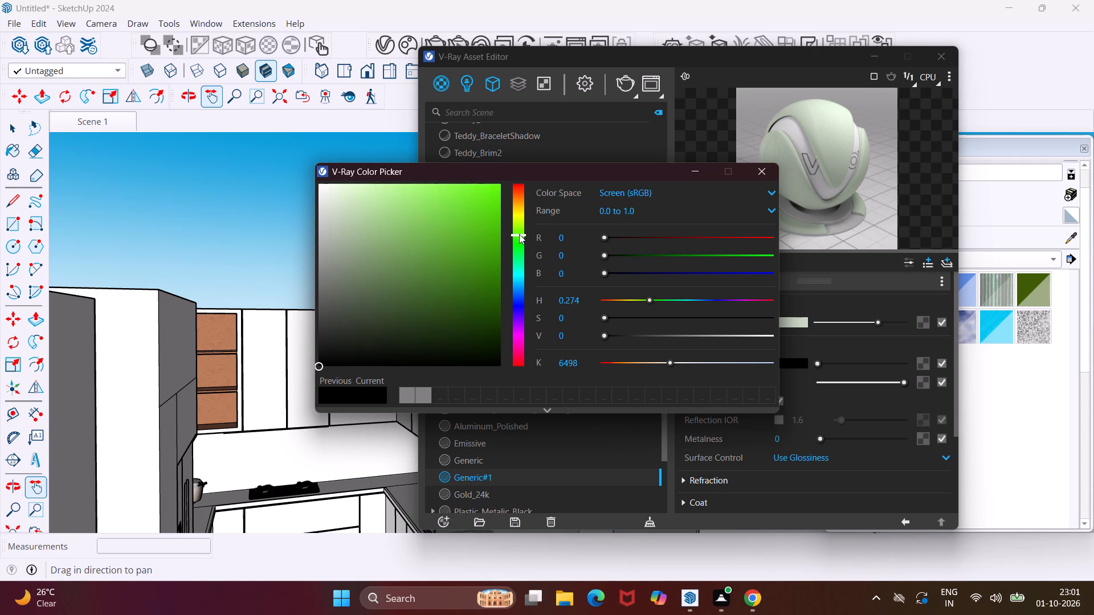
left_click(342, 208)
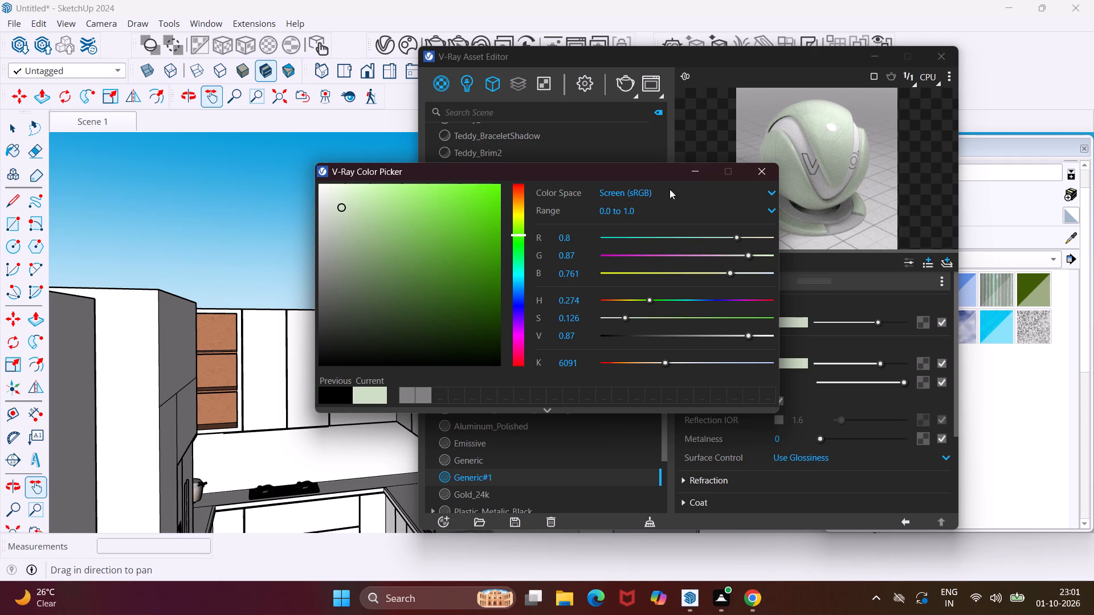
left_click(747, 173)
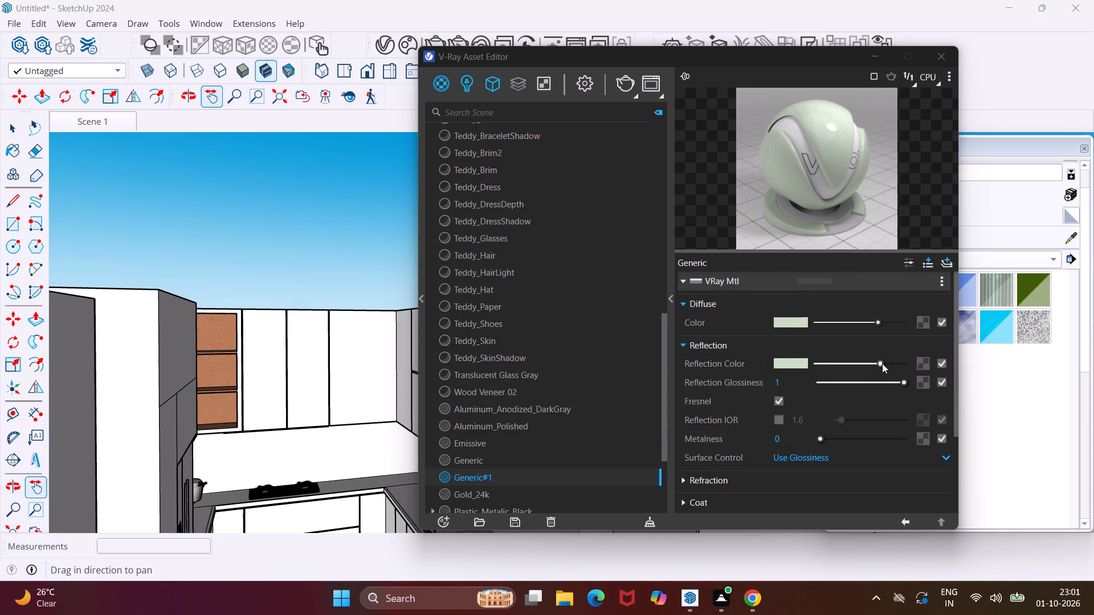
left_click(882, 363)
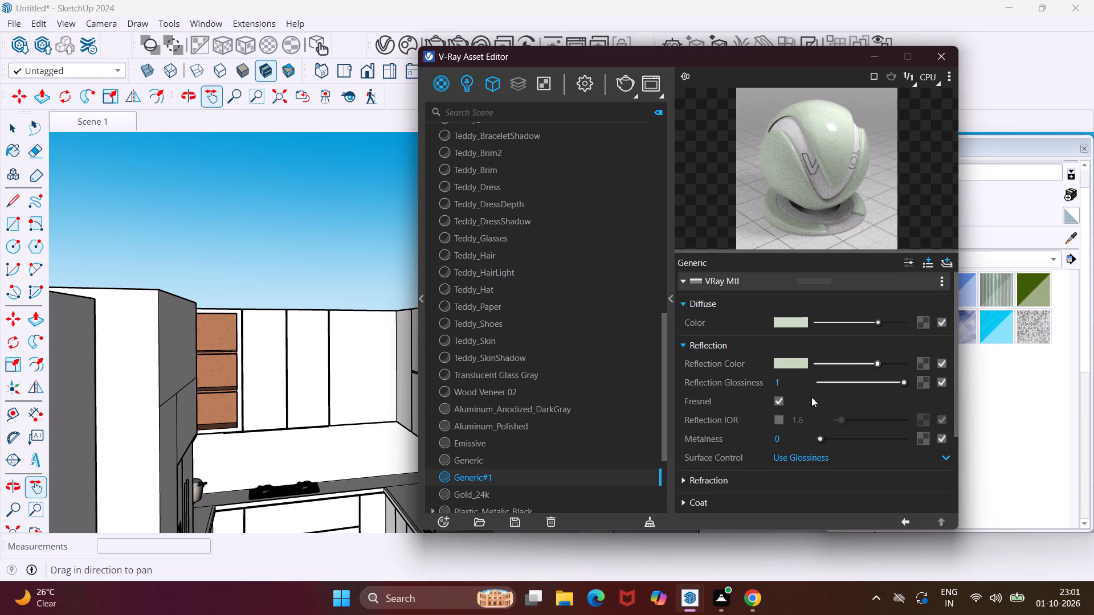
Set the pale green Generic#1 material's reflection glossiness to 0.95.
left_click(787, 387)
key("BackSpace")
type(".9")
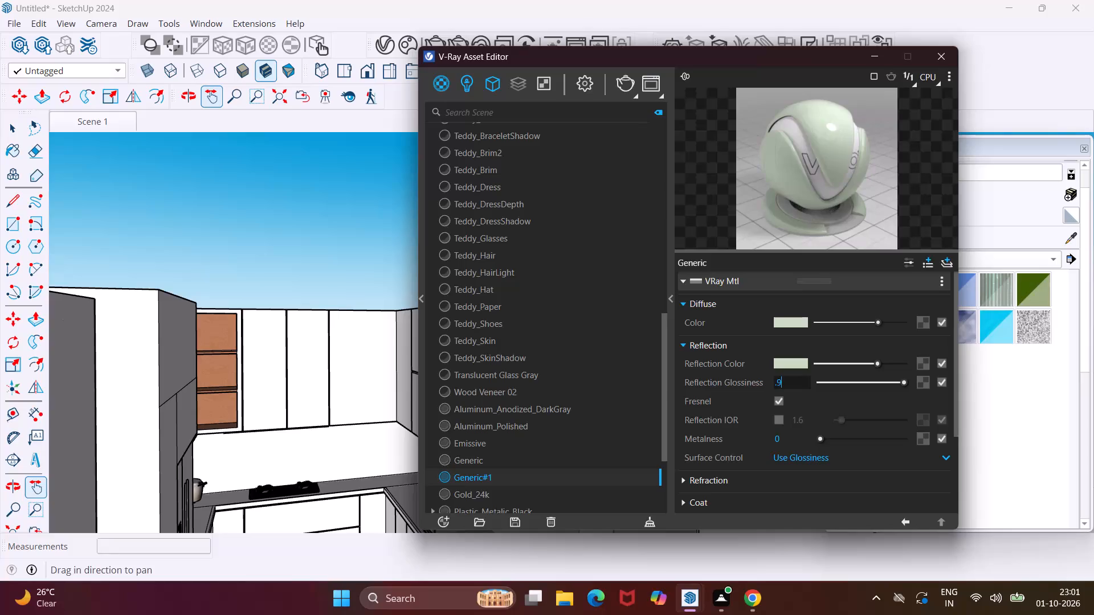
key("5")
key("Return")
Enable the pale green material's reflection IOR, set it to 4, and close the V-Ray Asset Editor.
left_click(779, 415)
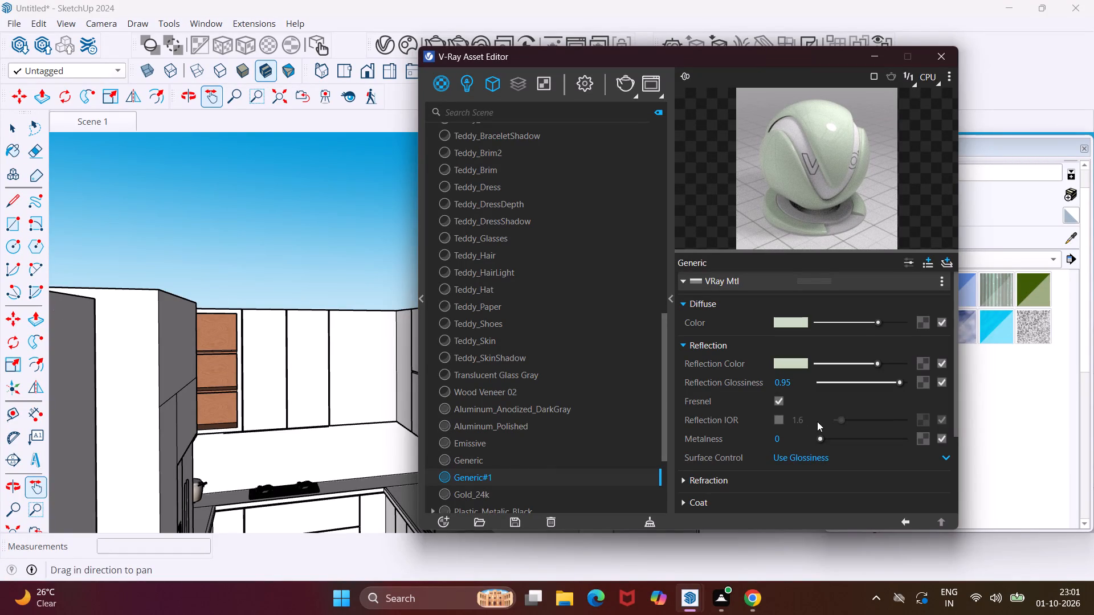
left_click(777, 420)
left_click(808, 421)
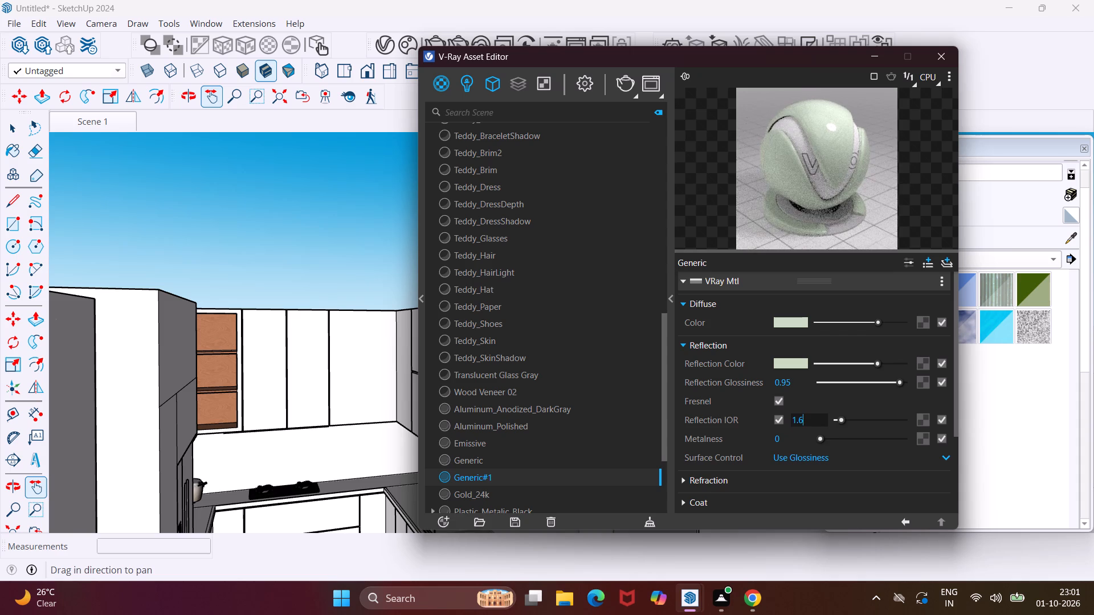
key("BackSpace")
key("BackSpace")
key("BackSpace")
key("4")
key("Return")
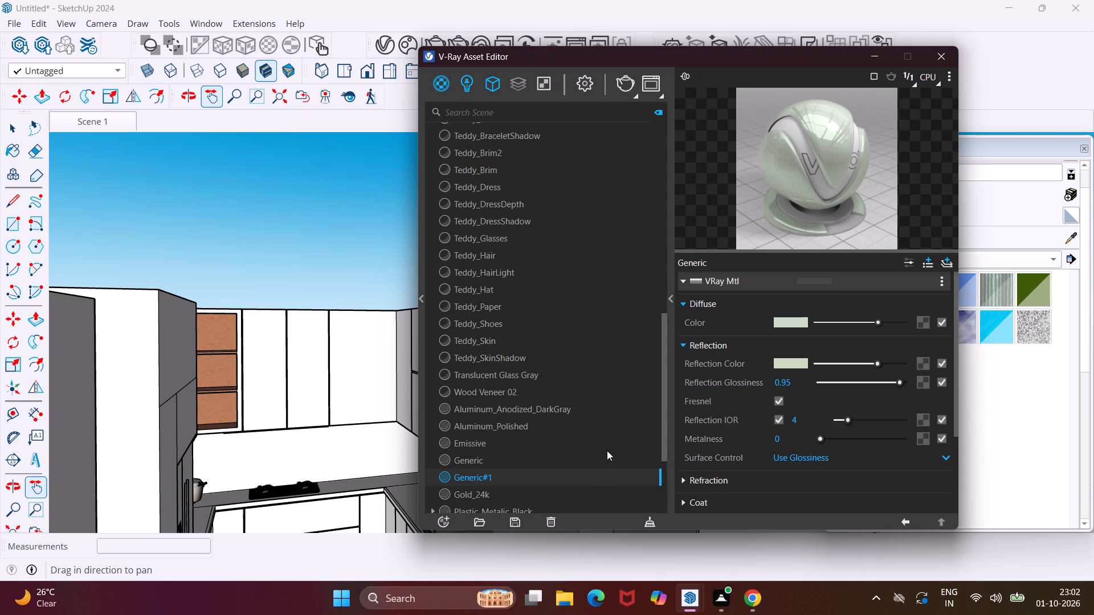
double_click(602, 472)
left_click(932, 64)
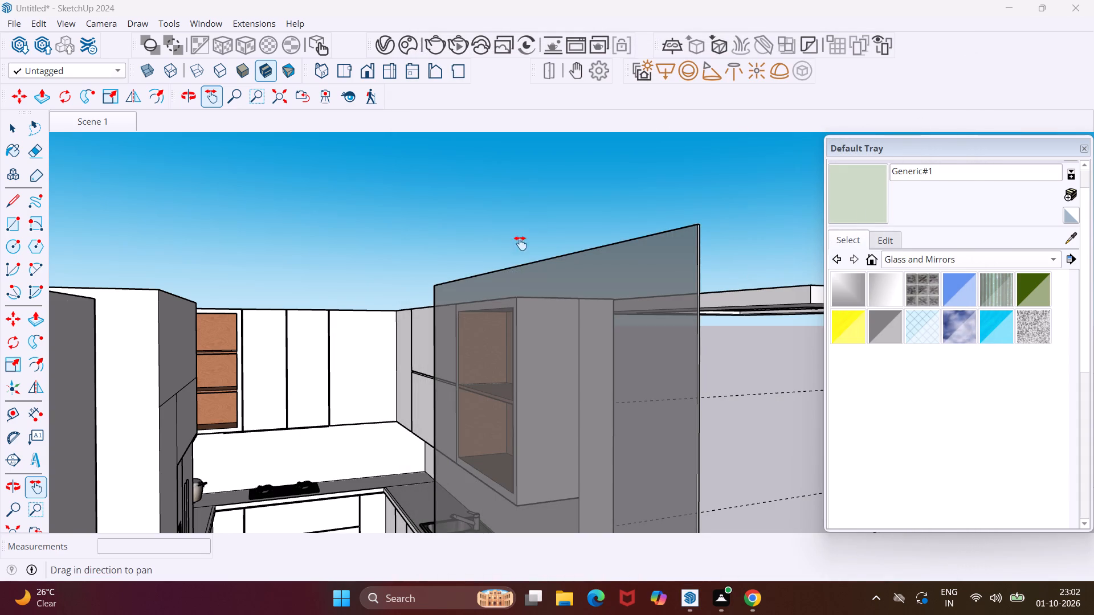
Copy the horizontal division edges above the tall fridge-side panel and the fridge upward by 0.4".
middle_click_drag(386, 272, 319, 277)
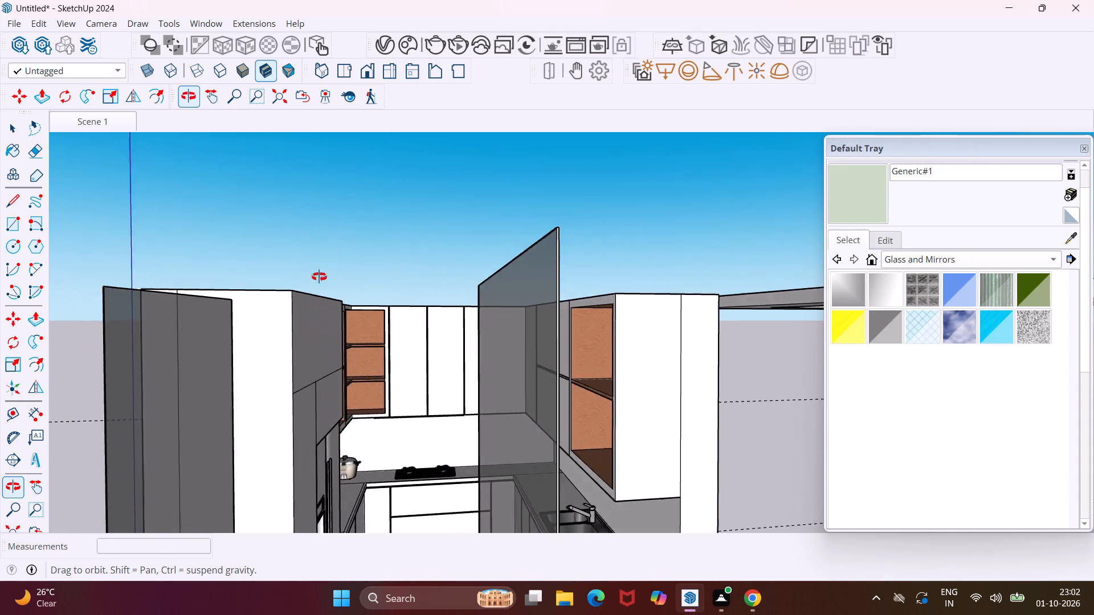
middle_click_drag(319, 277, 96, 393)
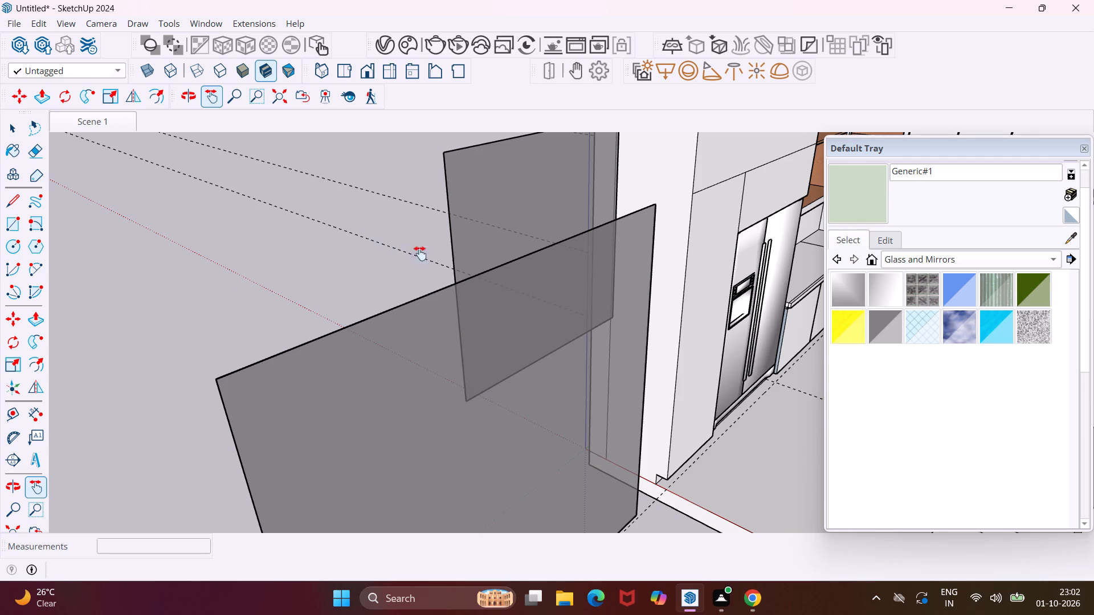
key("Escape")
key("space")
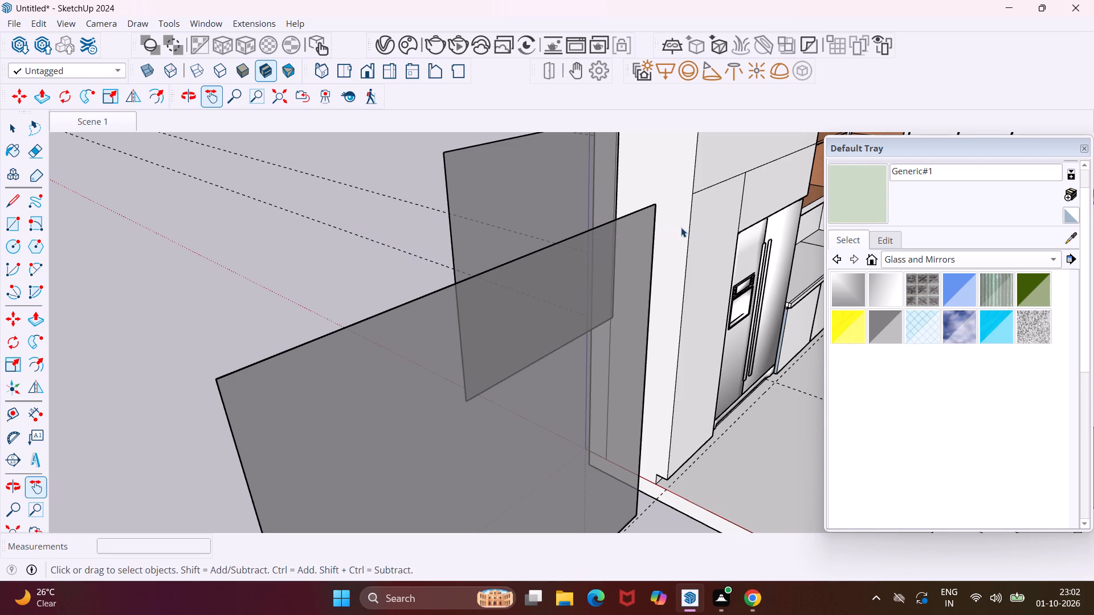
middle_click_drag(716, 229, 664, 211)
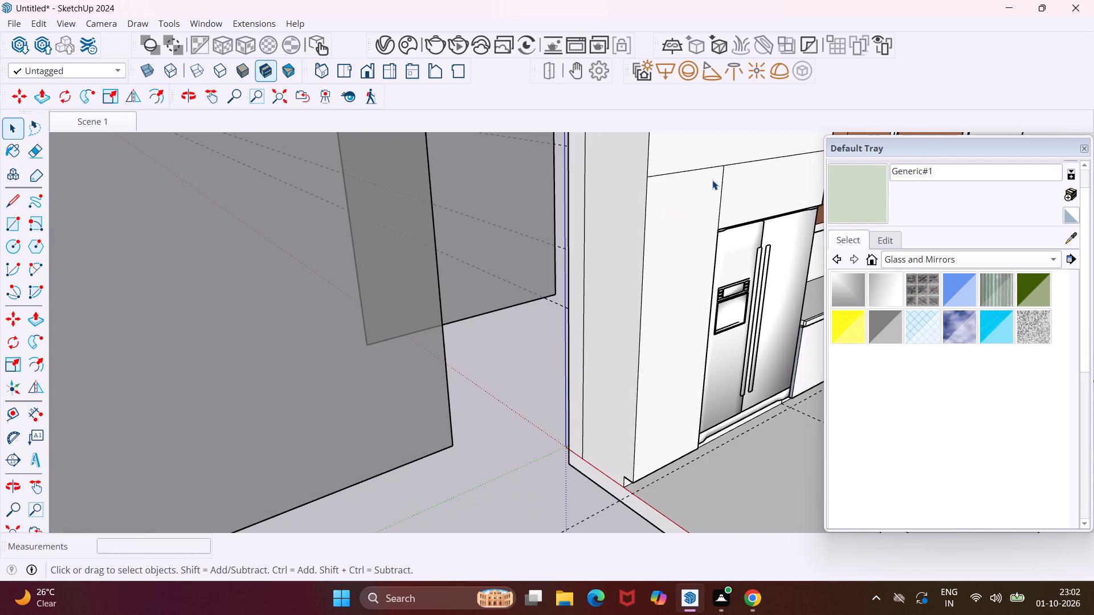
scroll(704, 174, "up", 4)
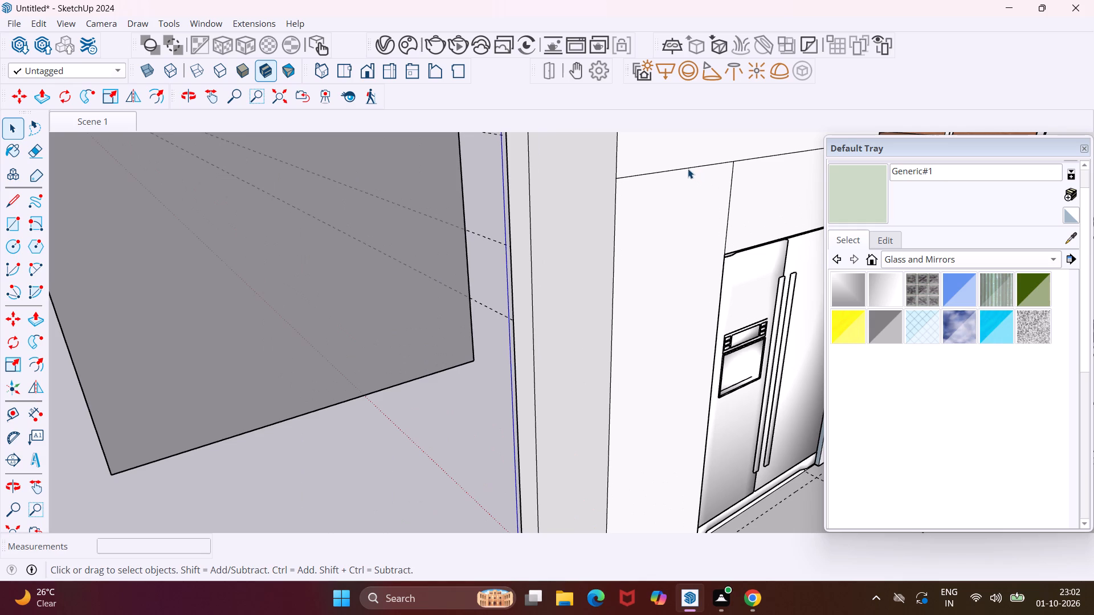
left_click(687, 168)
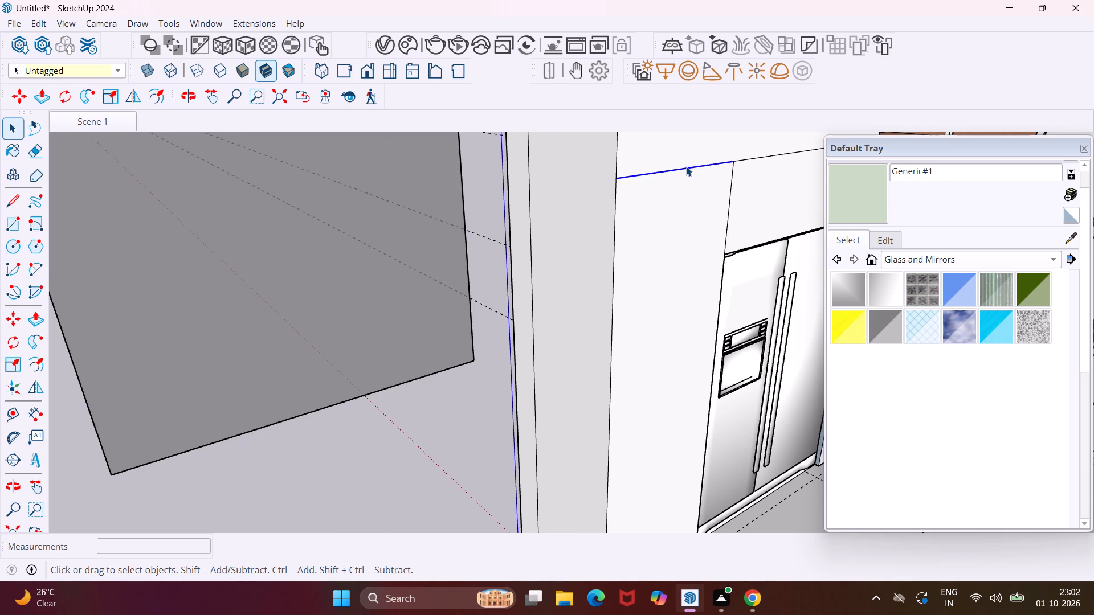
left_click(753, 158, "ctrl")
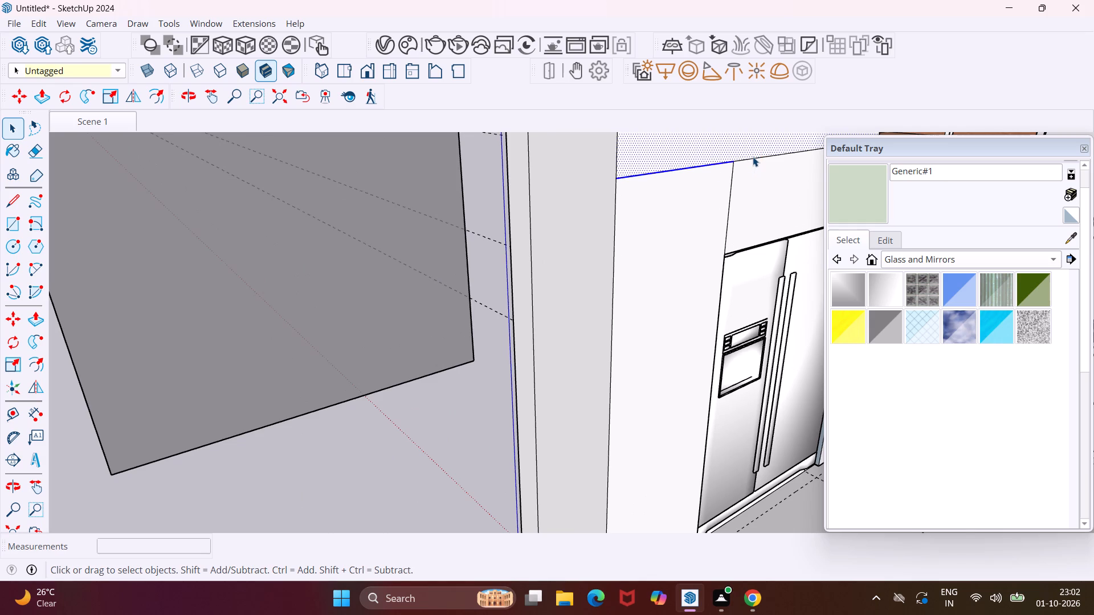
left_click(494, 243)
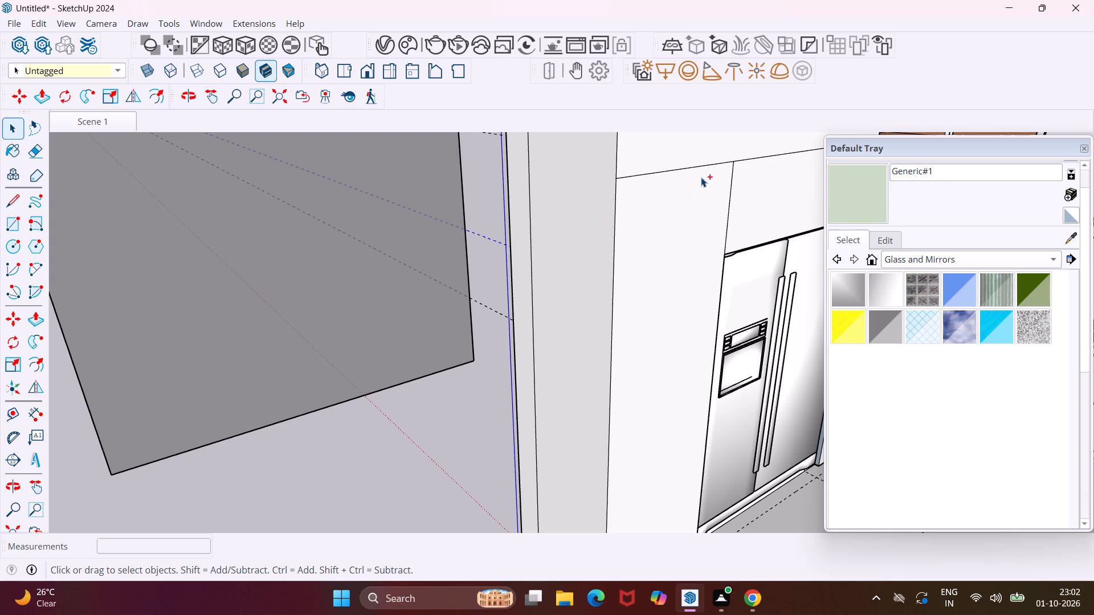
left_click(702, 164, "ctrl")
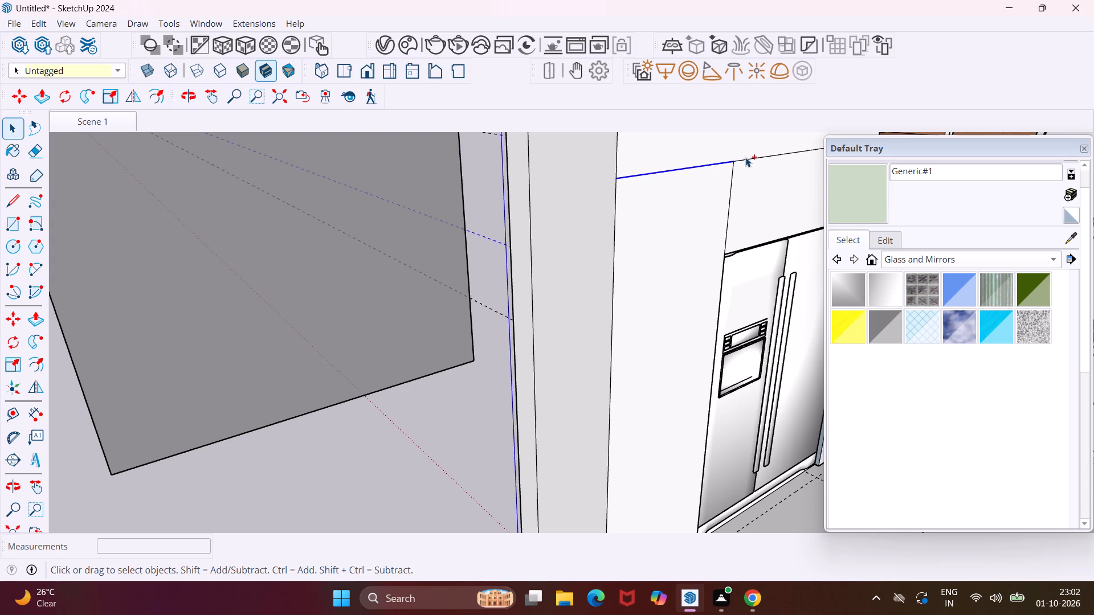
left_click(746, 158, "ctrl")
key("m")
left_click(619, 181)
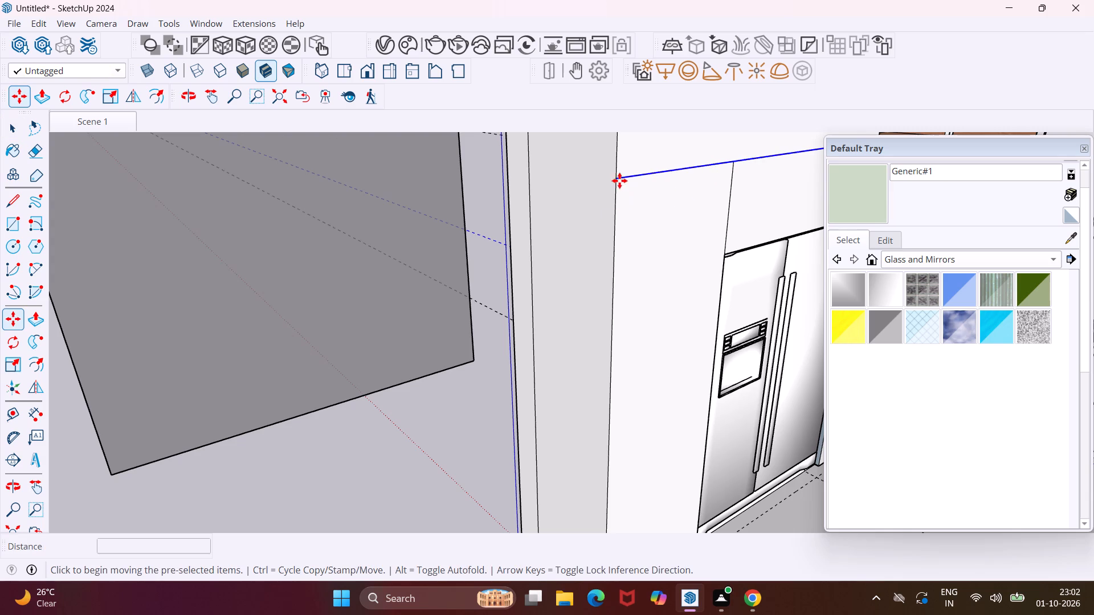
scroll(619, 166, "up", 5)
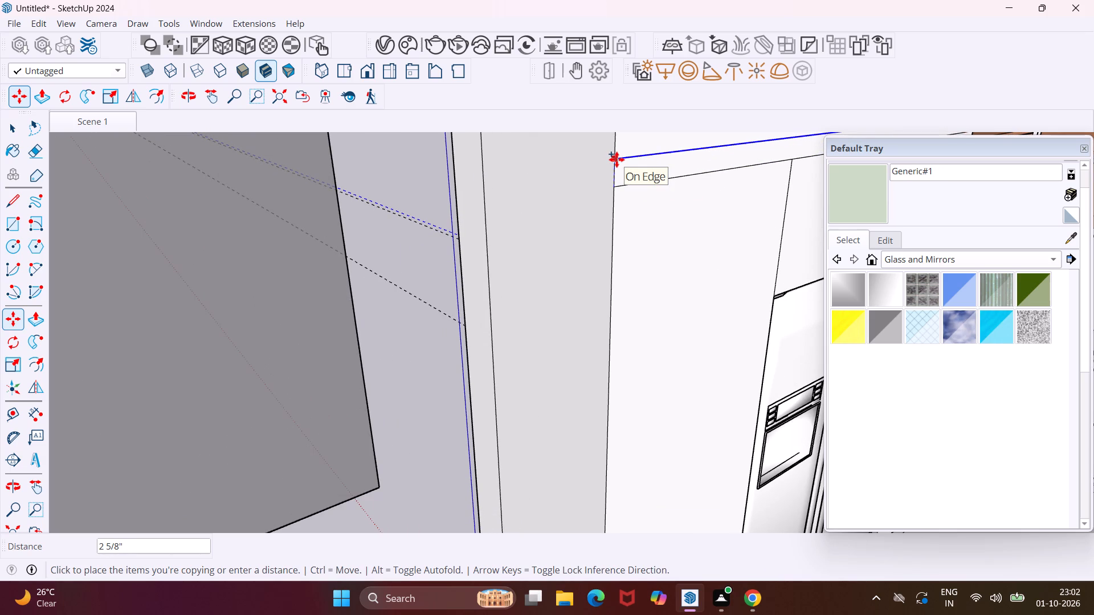
type(".4\"")
key("Return")
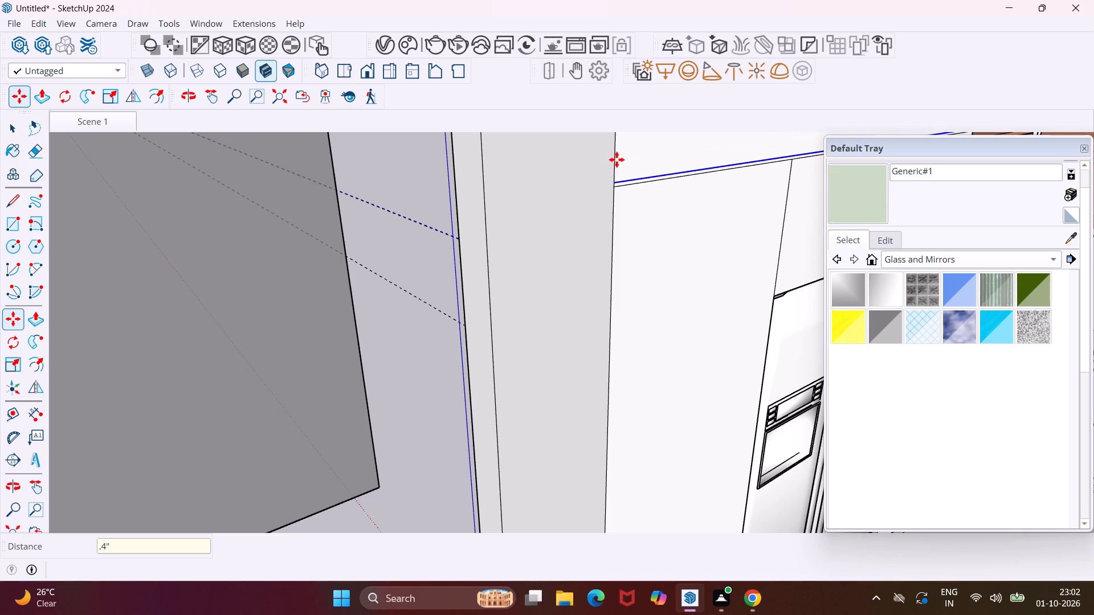
key("Escape")
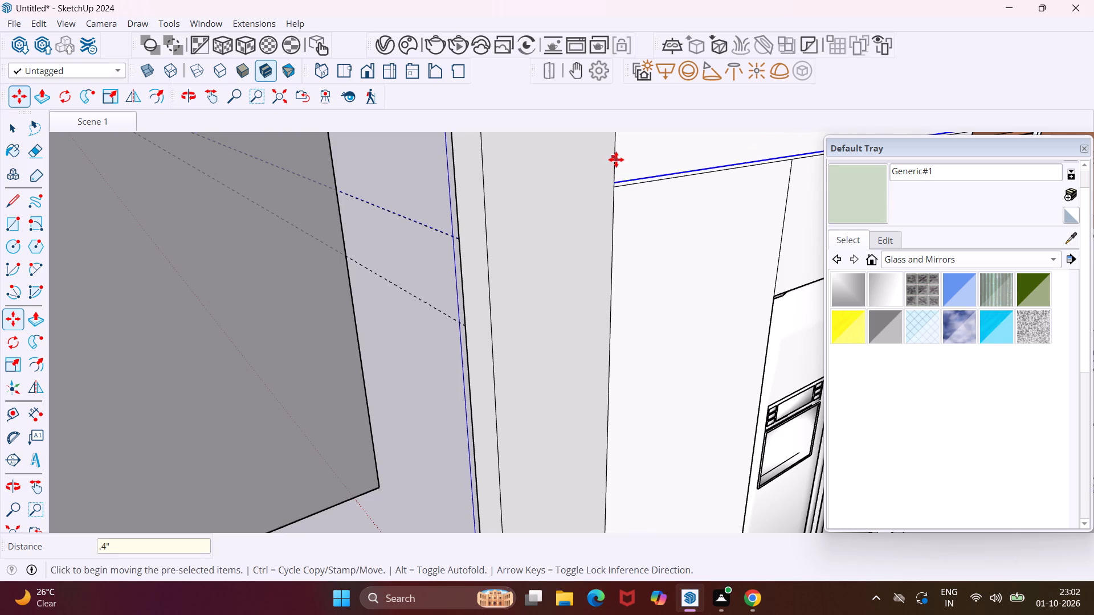
key("space")
Copy the short vertical edge between the tall side panel and the panel above the fridge 0.75" toward the fridge side.
left_click(778, 257)
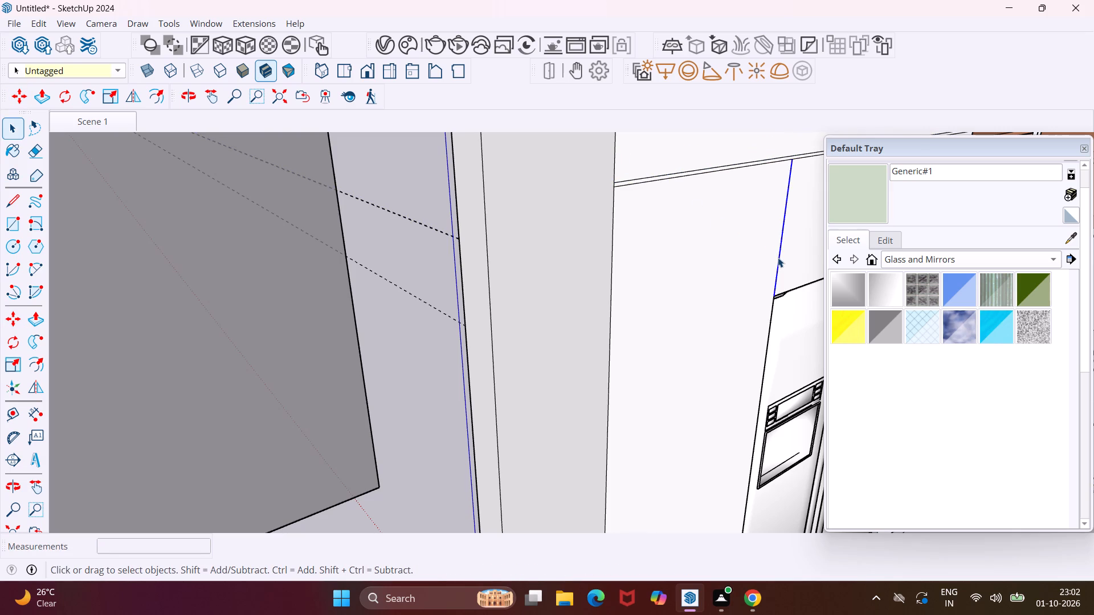
middle_click_drag(778, 257, 741, 248)
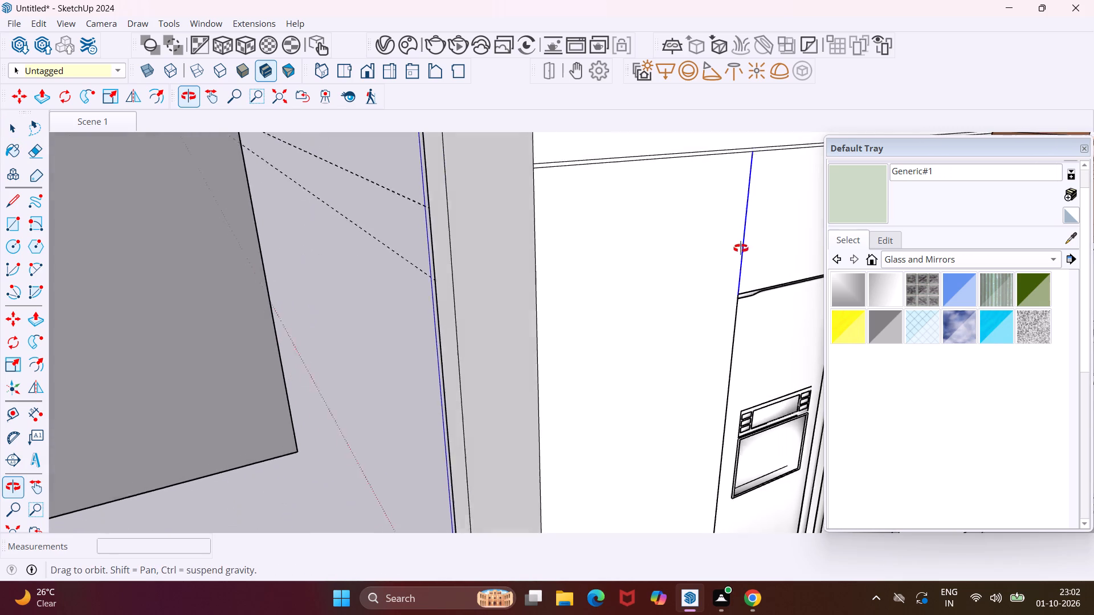
middle_click_drag(741, 248, 734, 248)
key("m")
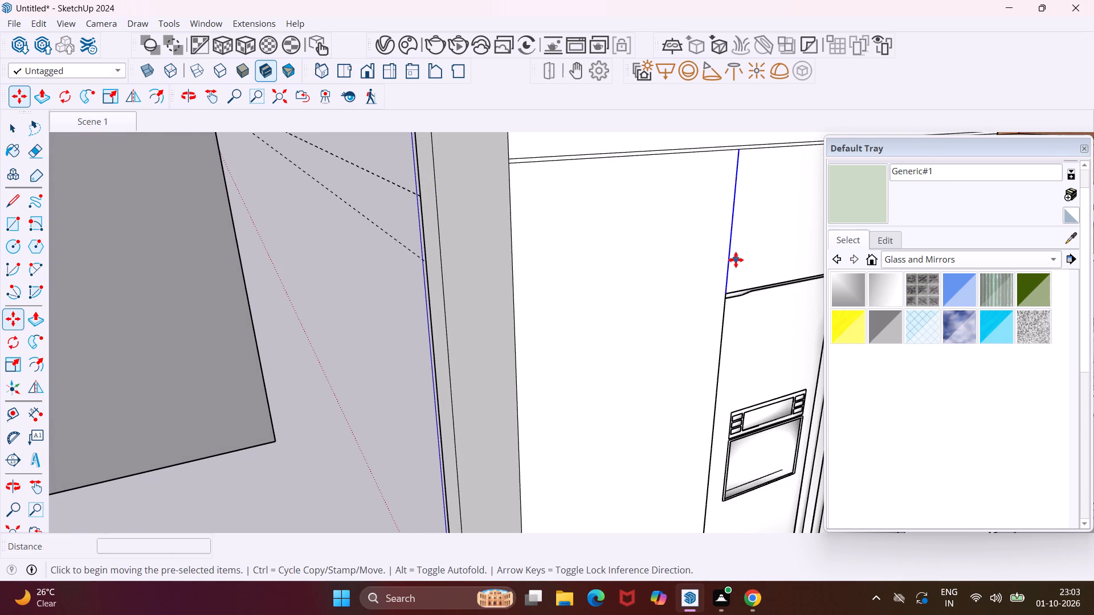
left_click(739, 152)
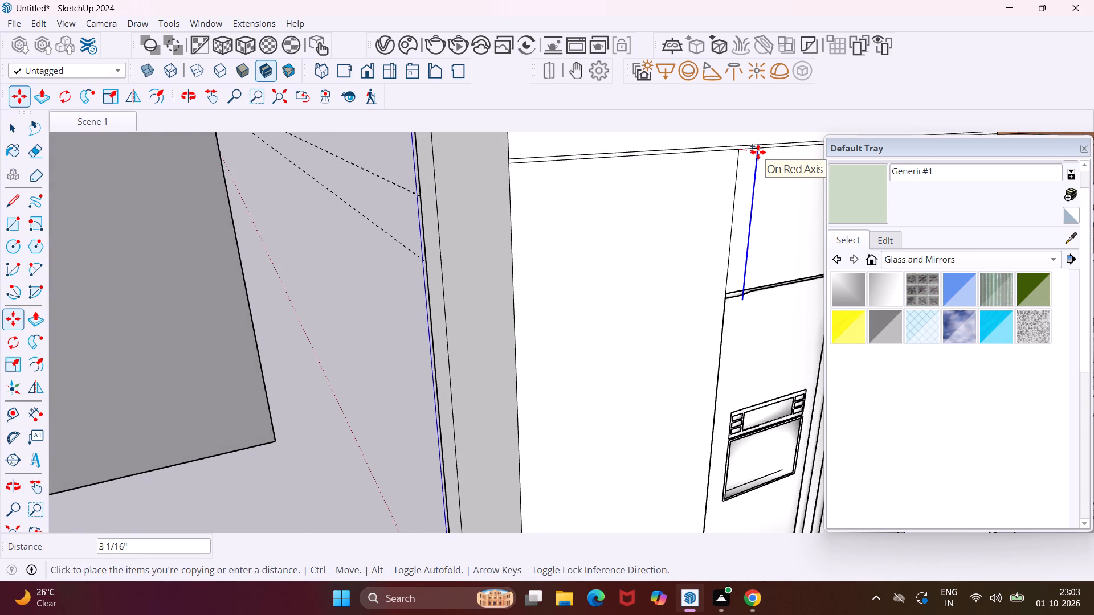
scroll(751, 151, "up", 4)
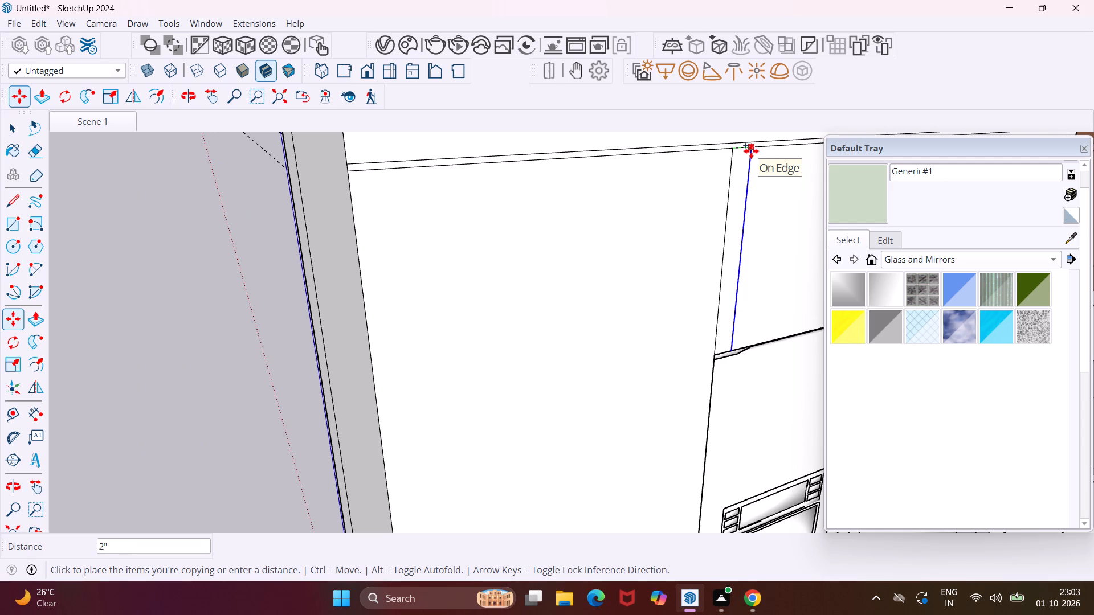
type(".75\"")
key("Return")
key("Escape")
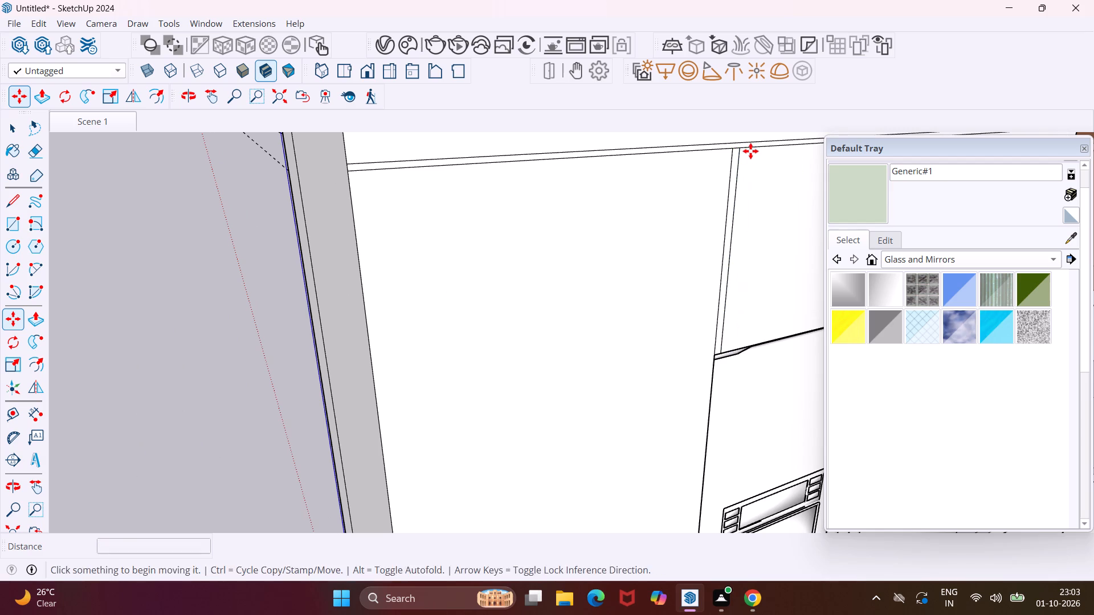
key("space")
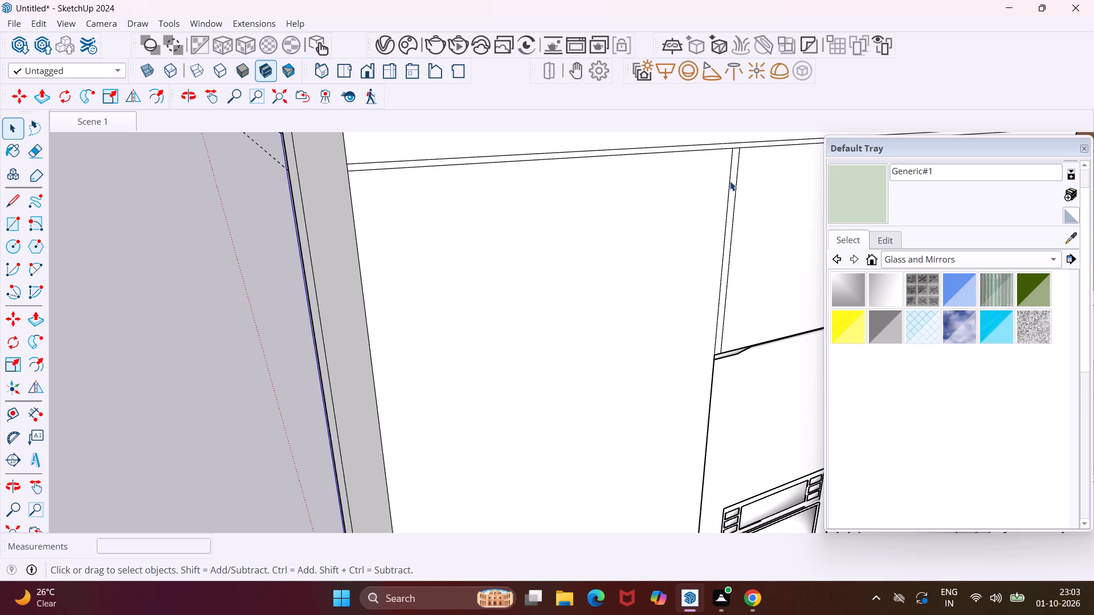
Push/Pull the narrow vertical strip between the tall side panel and the panel above the fridge by 0.4".
key("p")
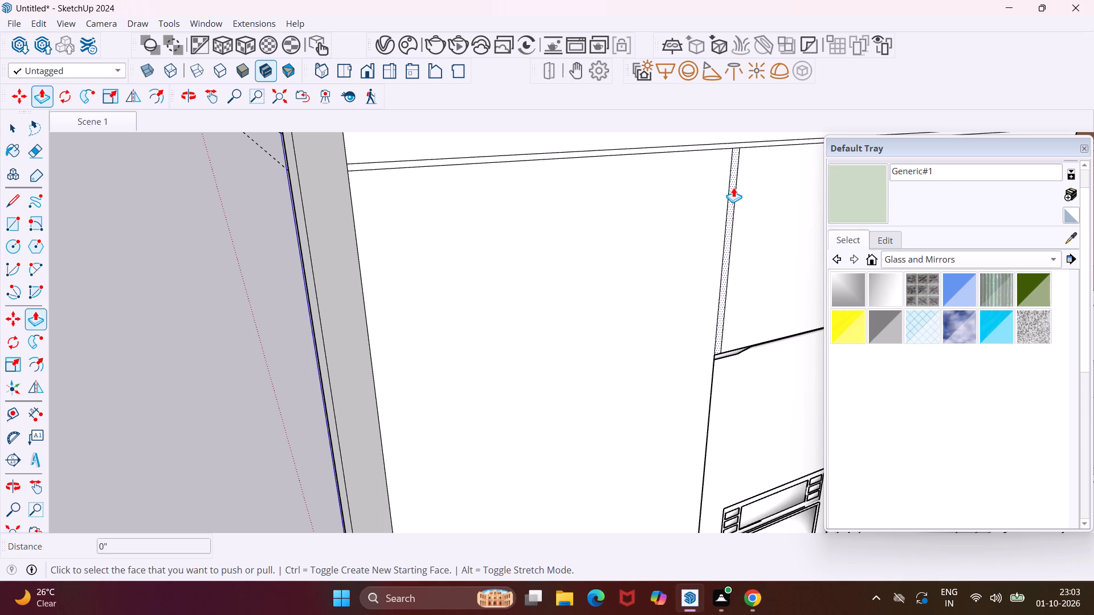
left_click(733, 187)
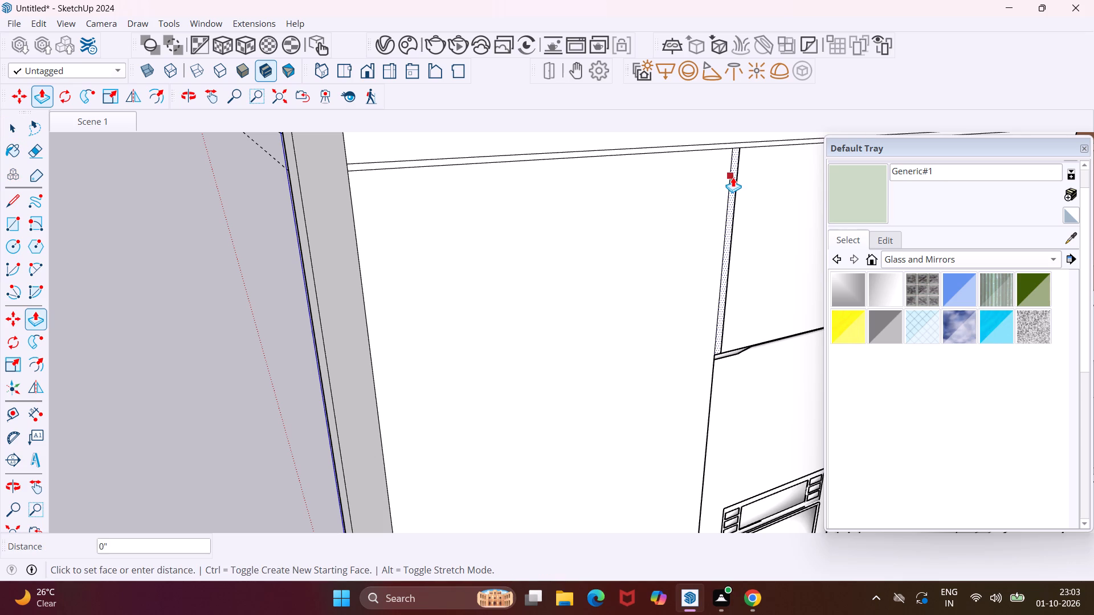
scroll(729, 177, "up", 5)
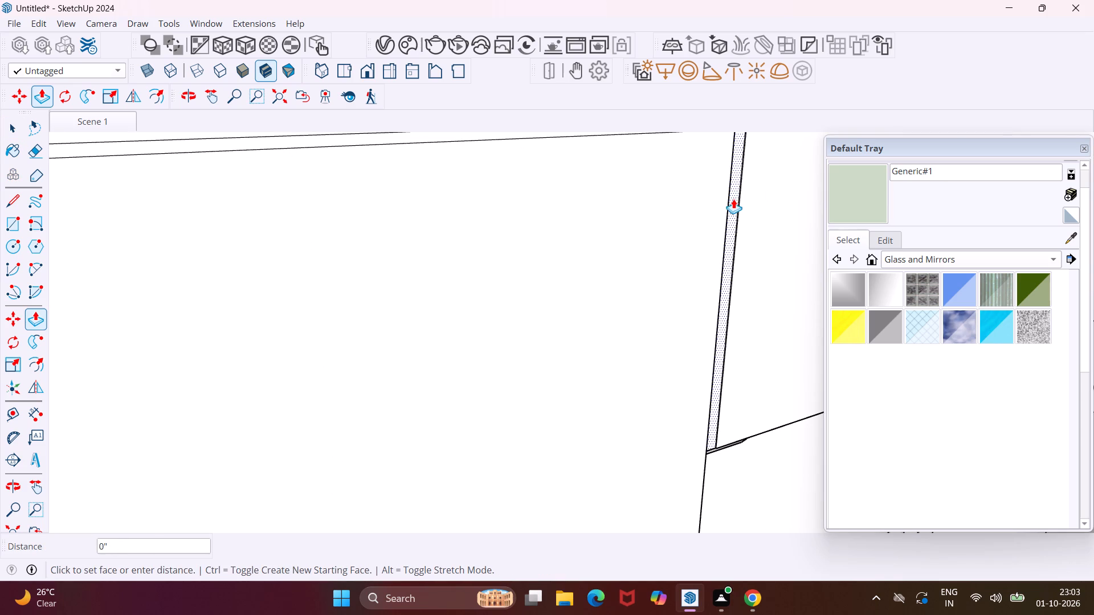
type(".4\"")
key("Return")
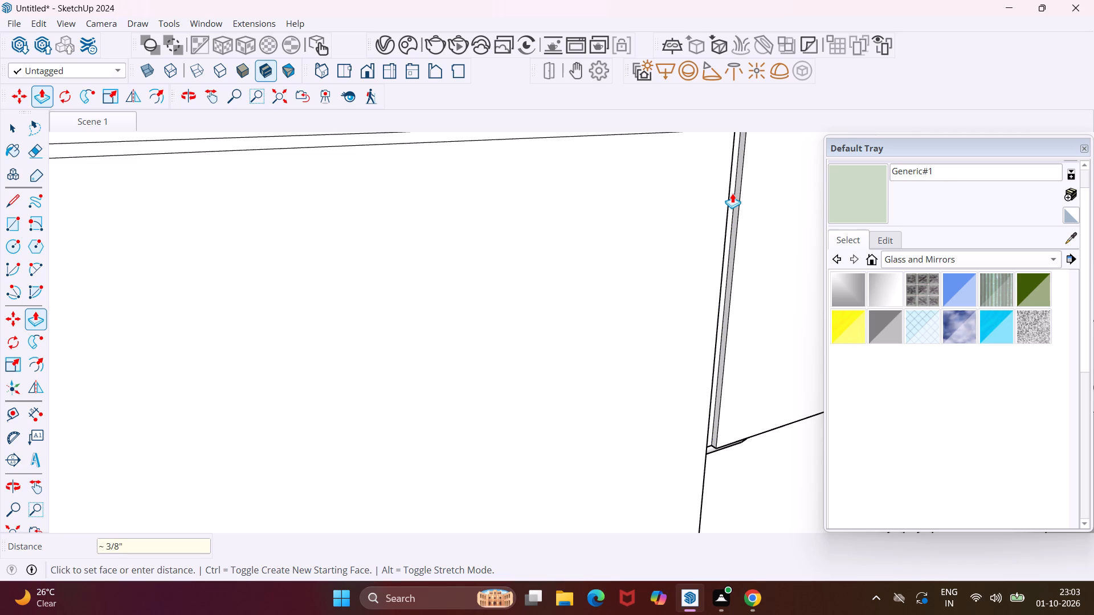
Push/Pull the horizontal strip above the tall side panel and the fridge panel by the same 0.4" as the vertical strip.
scroll(732, 193, "down", 4)
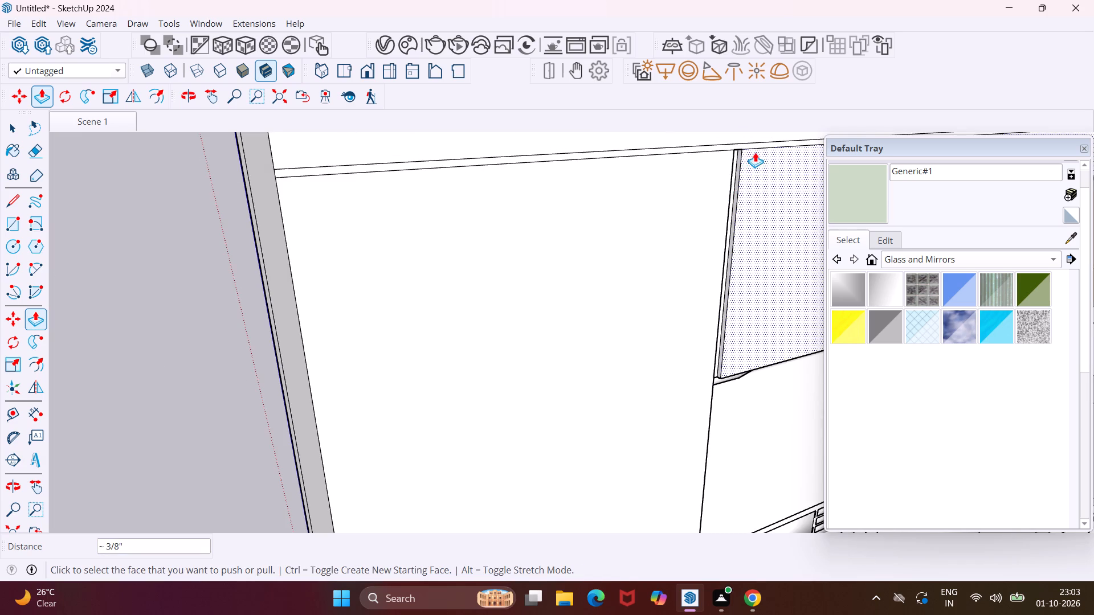
scroll(748, 143, "up", 9)
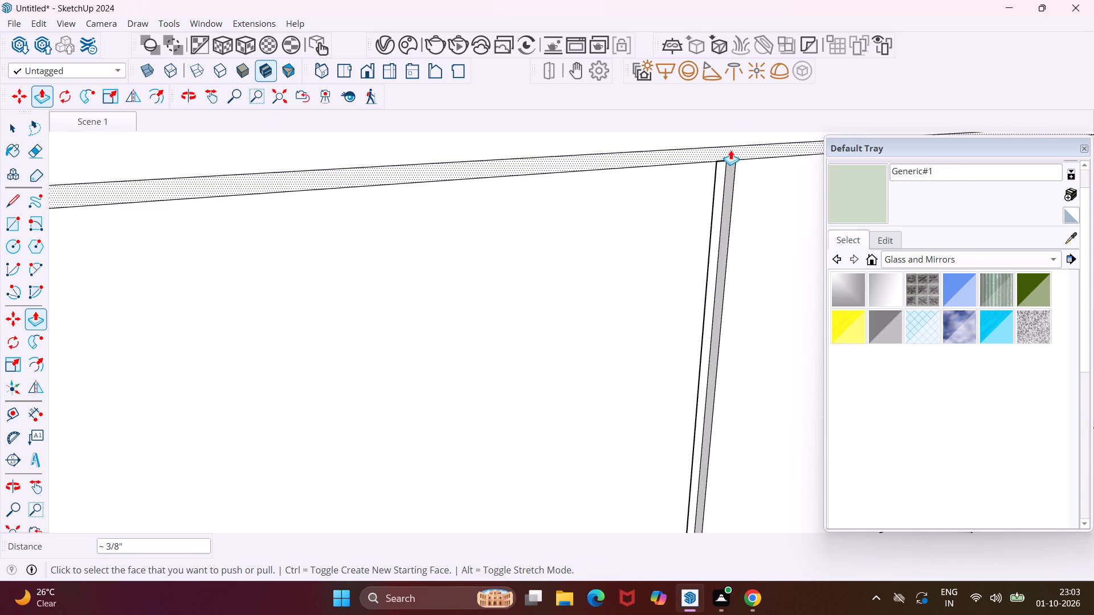
double_click(729, 151)
scroll(710, 138, "down", 12)
scroll(679, 214, "down", 3)
middle_click_drag(677, 222, 710, 202)
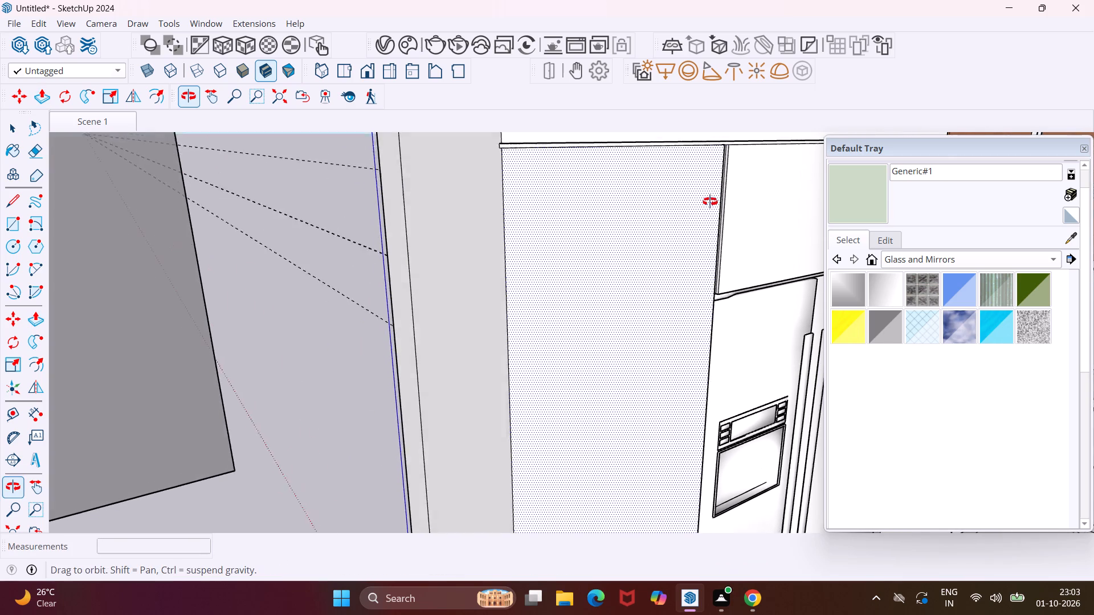
middle_click_drag(710, 202, 715, 198)
key("Escape")
key("space")
scroll(661, 217, "down", 3)
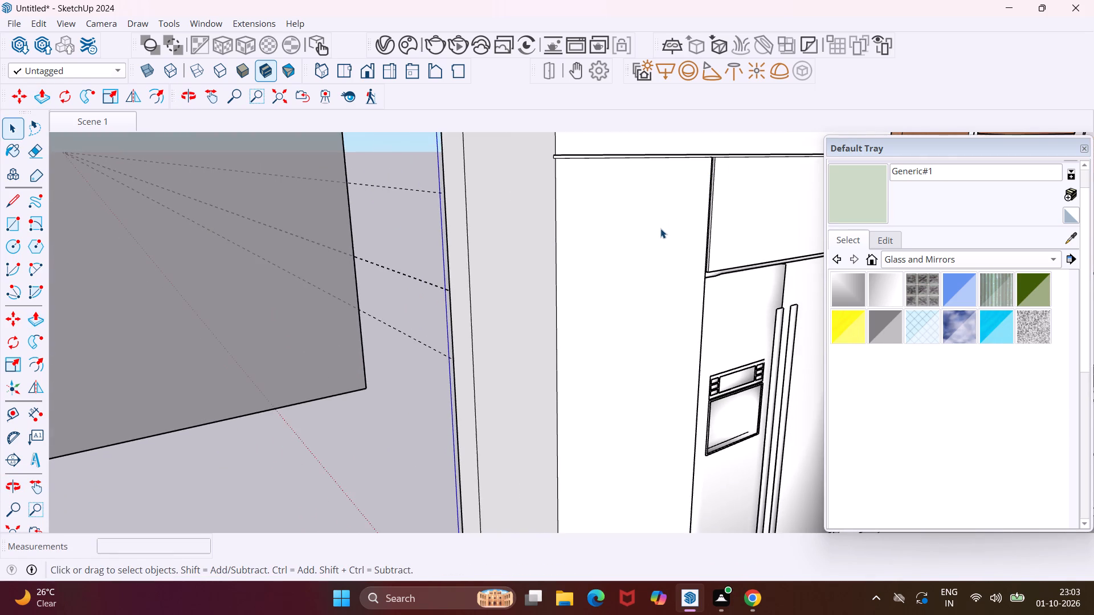
middle_click_drag(670, 227, 719, 225)
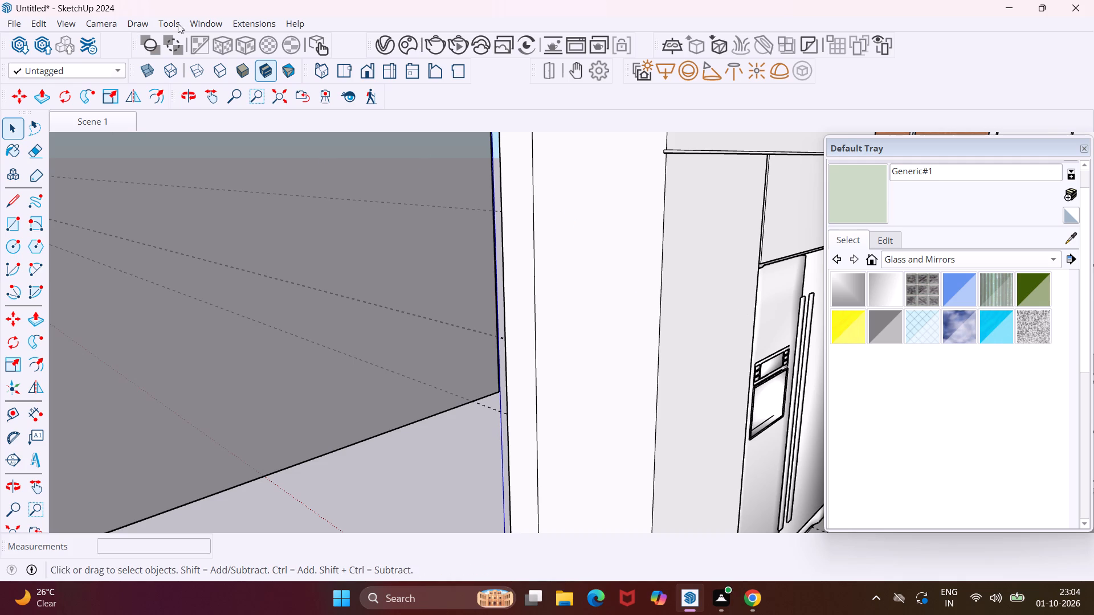
Search 3D Warehouse for "kitchen elements".
left_click(214, 26)
left_click(279, 138)
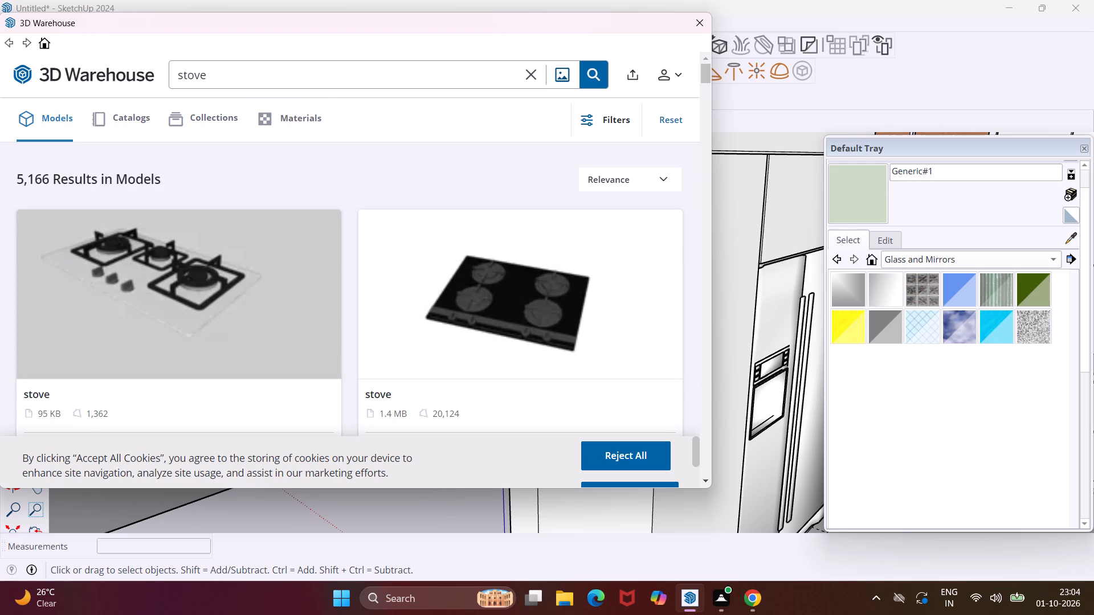
left_click(179, 72)
left_click(253, 64)
key("BackSpace")
key("BackSpace")
key("BackSpace")
key("BackSpace")
key("BackSpace")
key("BackSpace")
key("BackSpace")
key("BackSpace")
key("BackSpace")
key("BackSpace")
type("kit")
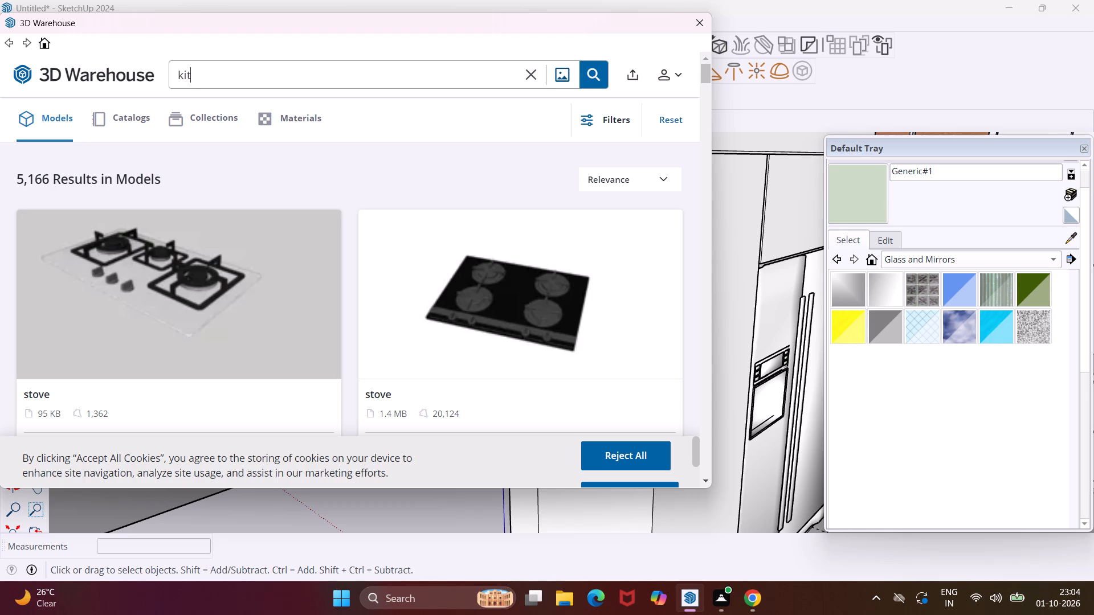
type("che")
type("n")
key("space")
key("e")
type("lem")
type("ent")
key("s")
key("Return")
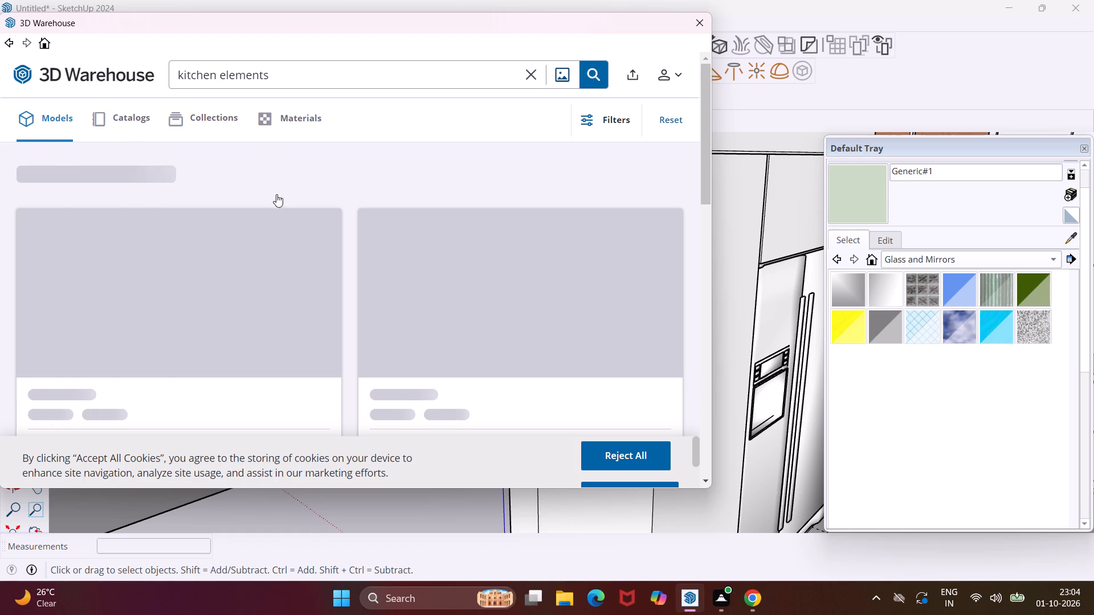
Examine the kitchen elements models for a suitable set of tall cabinets with built-in ovens.
scroll(312, 267, "down", 5)
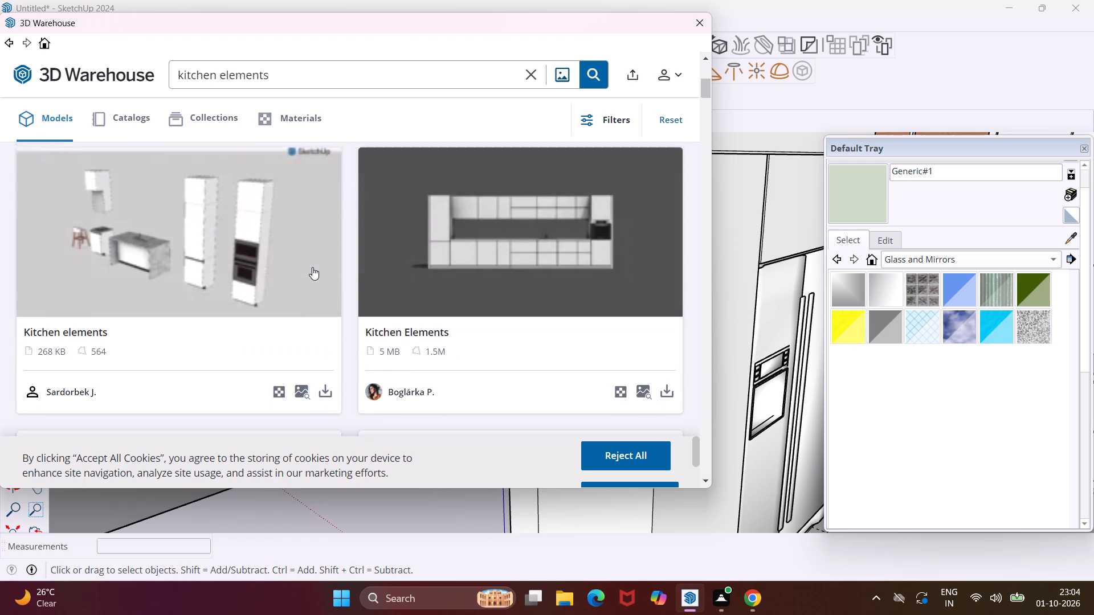
scroll(261, 249, "down", 3)
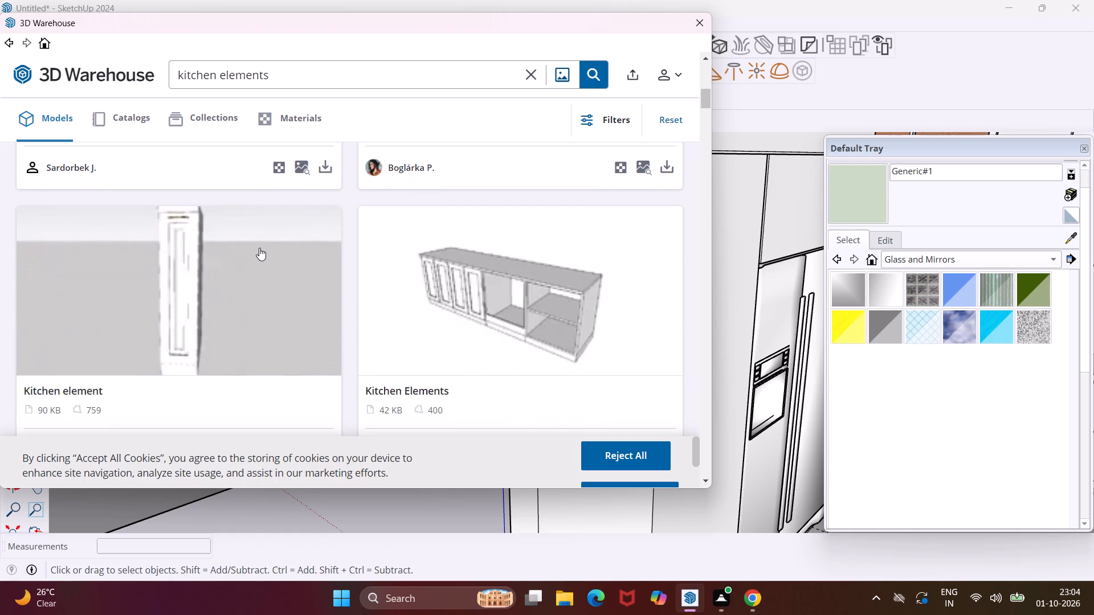
scroll(255, 245, "down", 9)
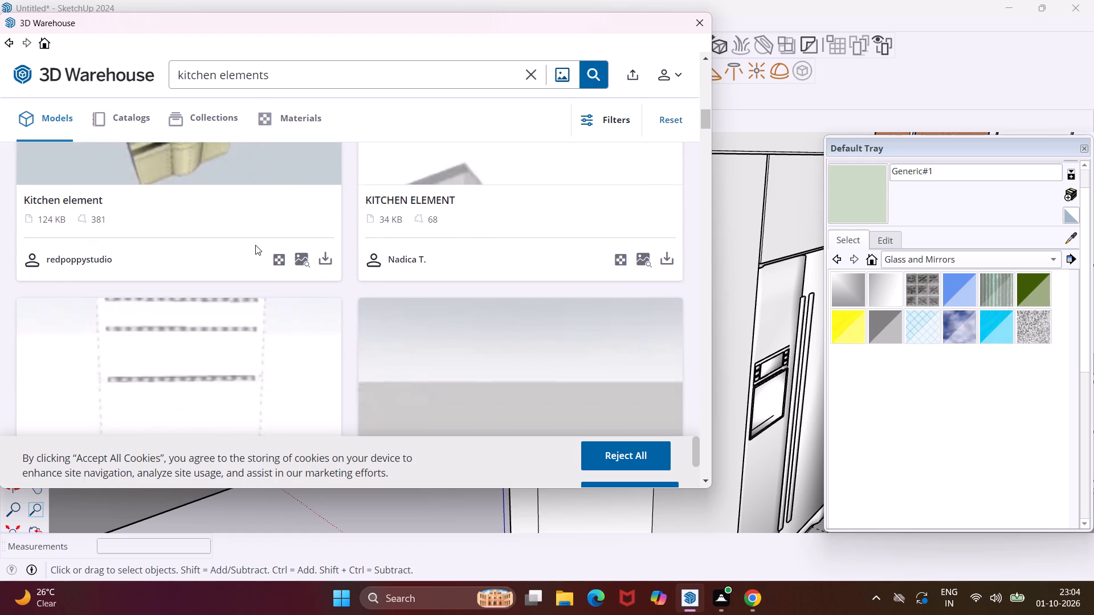
scroll(255, 245, "down", 3)
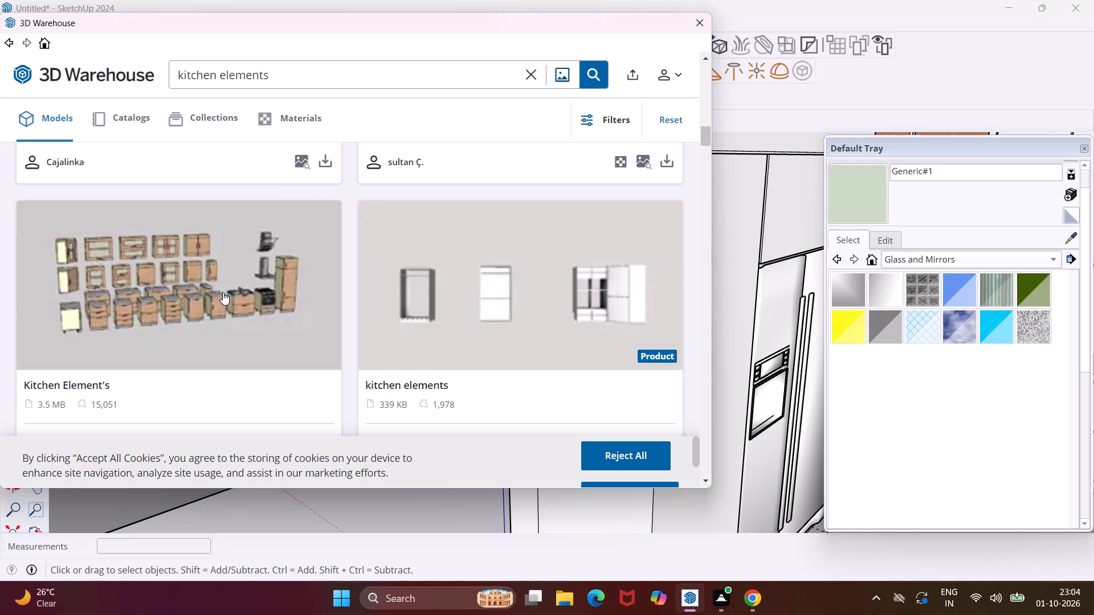
scroll(188, 295, "down", 5)
scroll(304, 241, "down", 4)
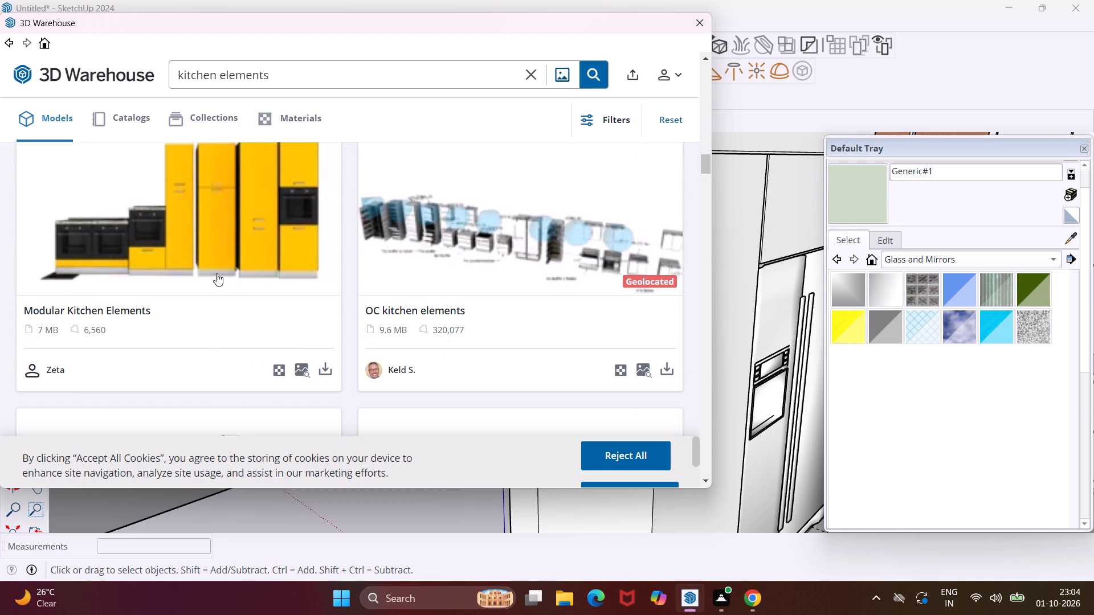
scroll(176, 244, "down", 4)
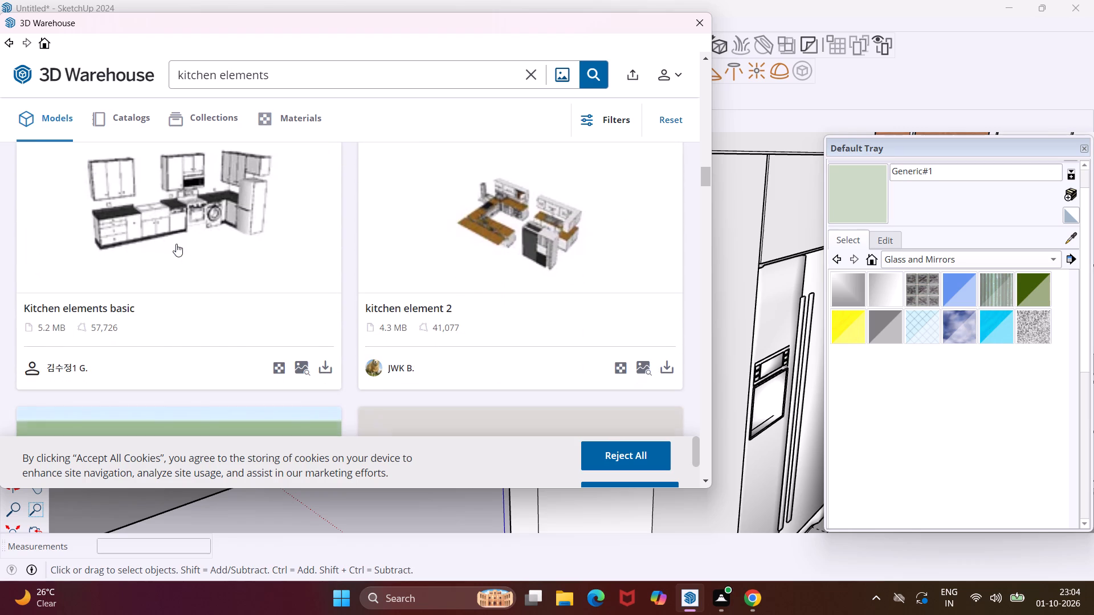
scroll(176, 244, "down", 2)
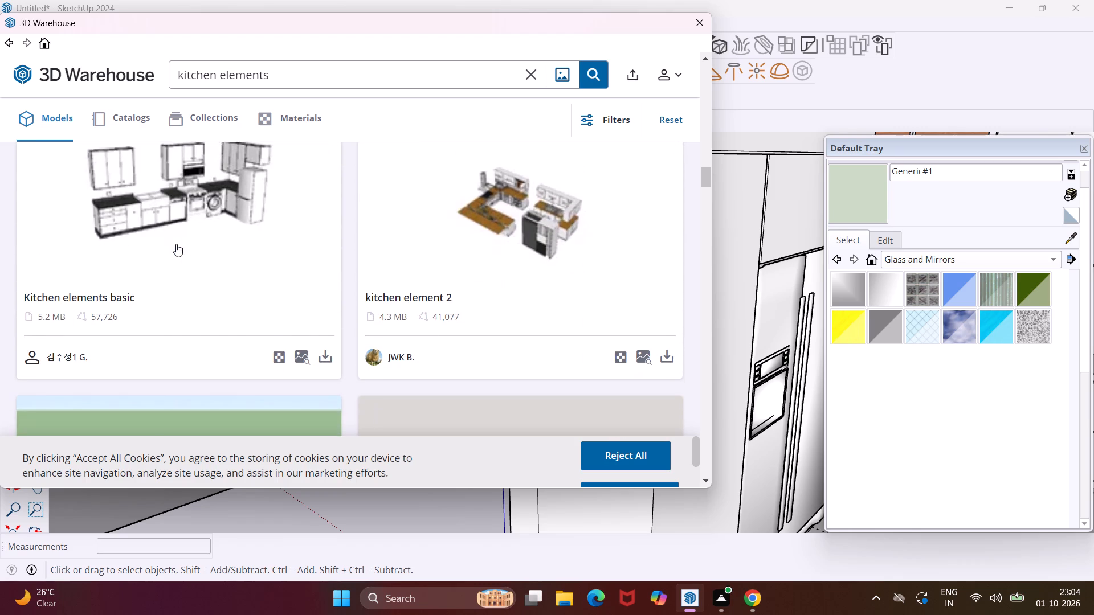
scroll(176, 244, "down", 8)
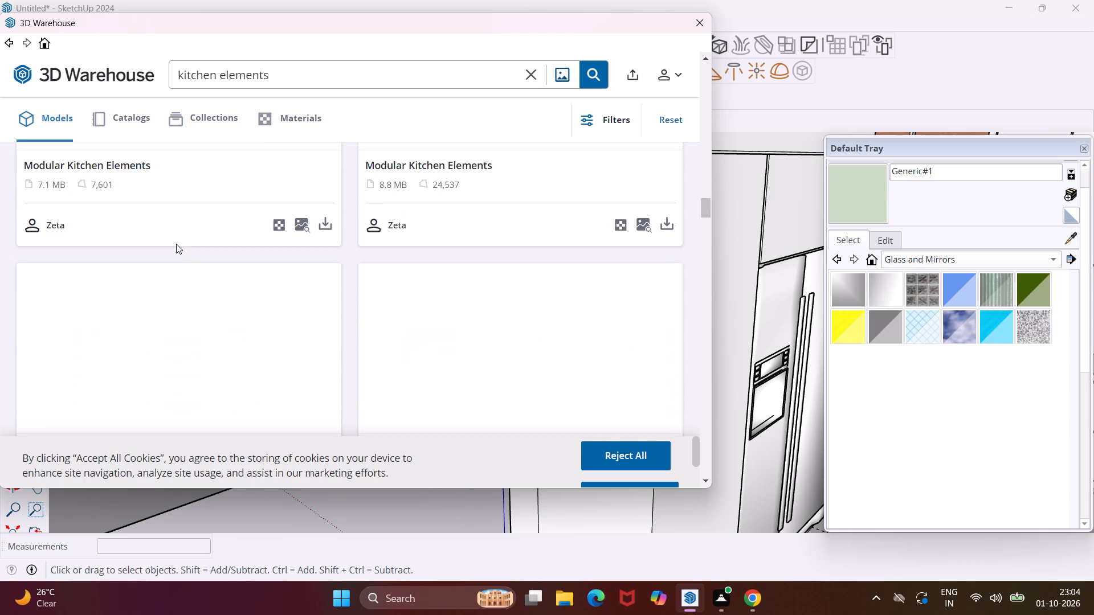
scroll(176, 244, "down", 8)
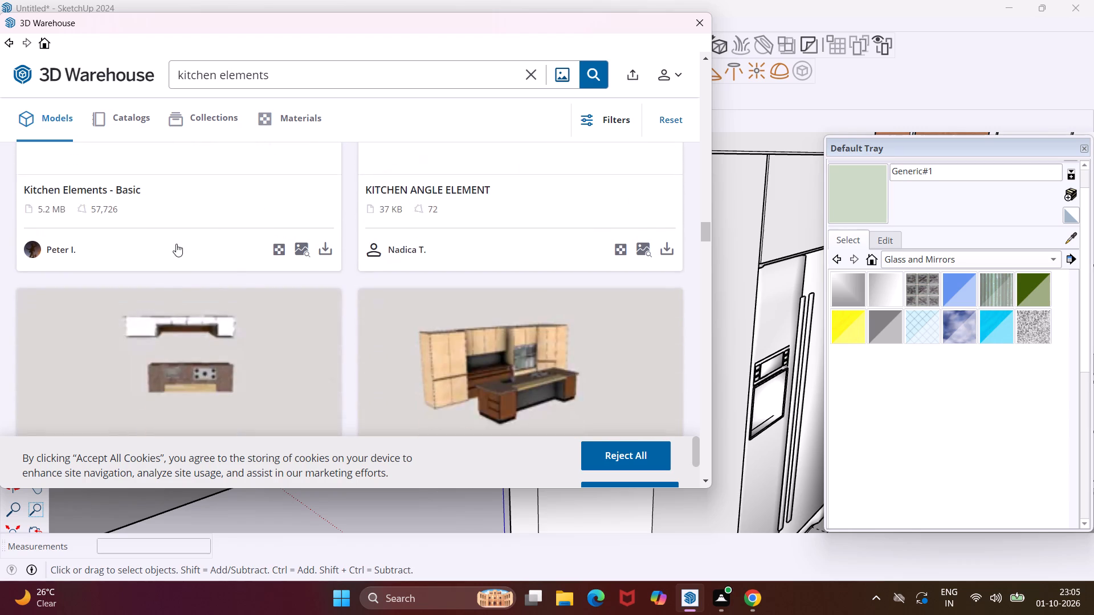
scroll(176, 244, "down", 3)
scroll(176, 244, "up", 11)
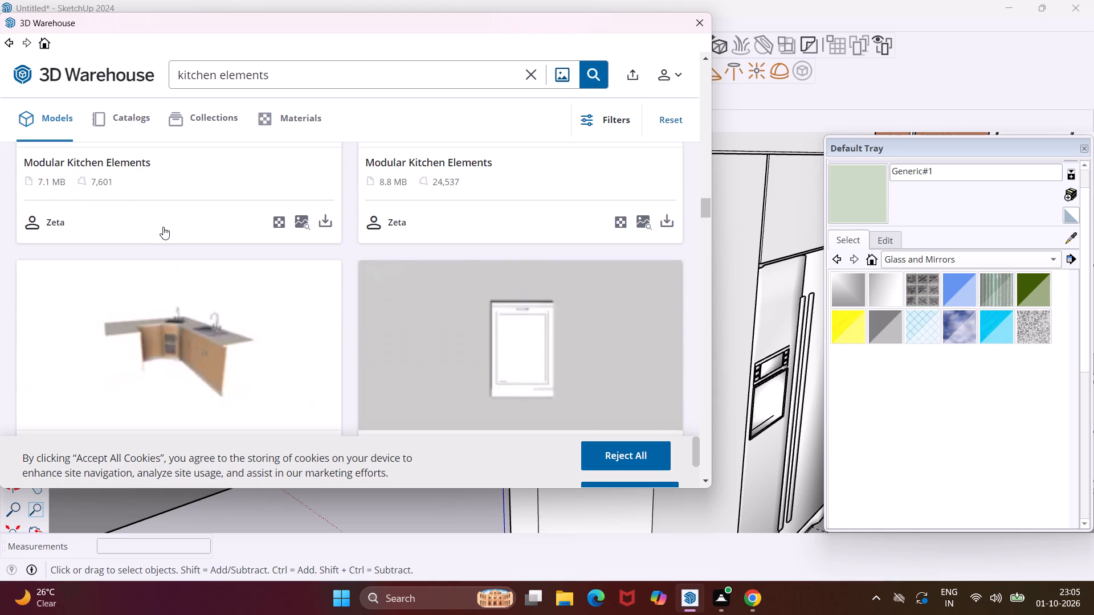
scroll(163, 227, "up", 15)
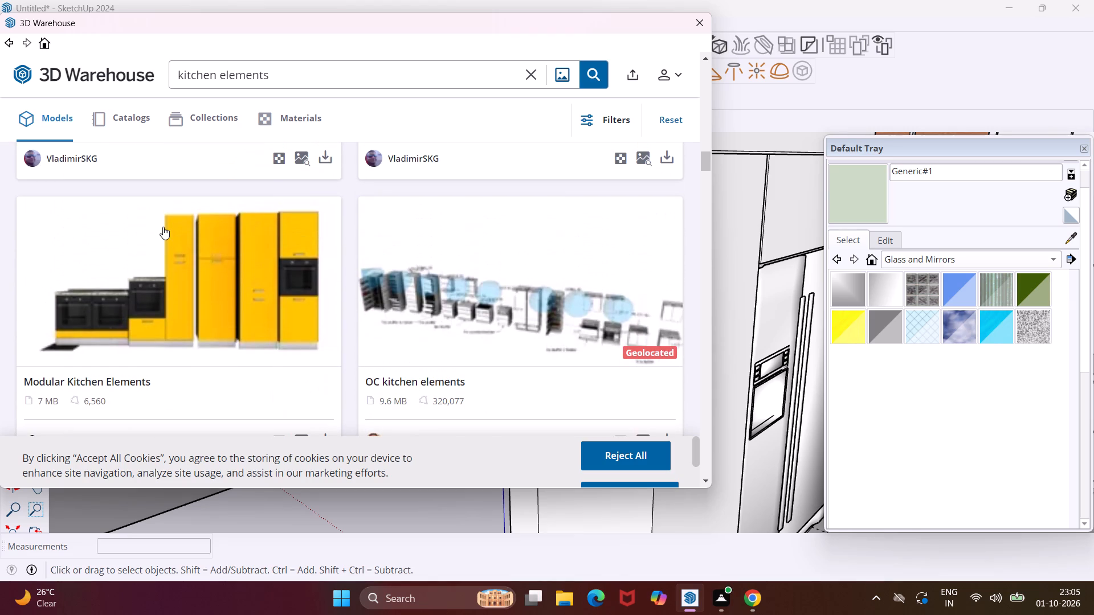
scroll(163, 227, "down", 1)
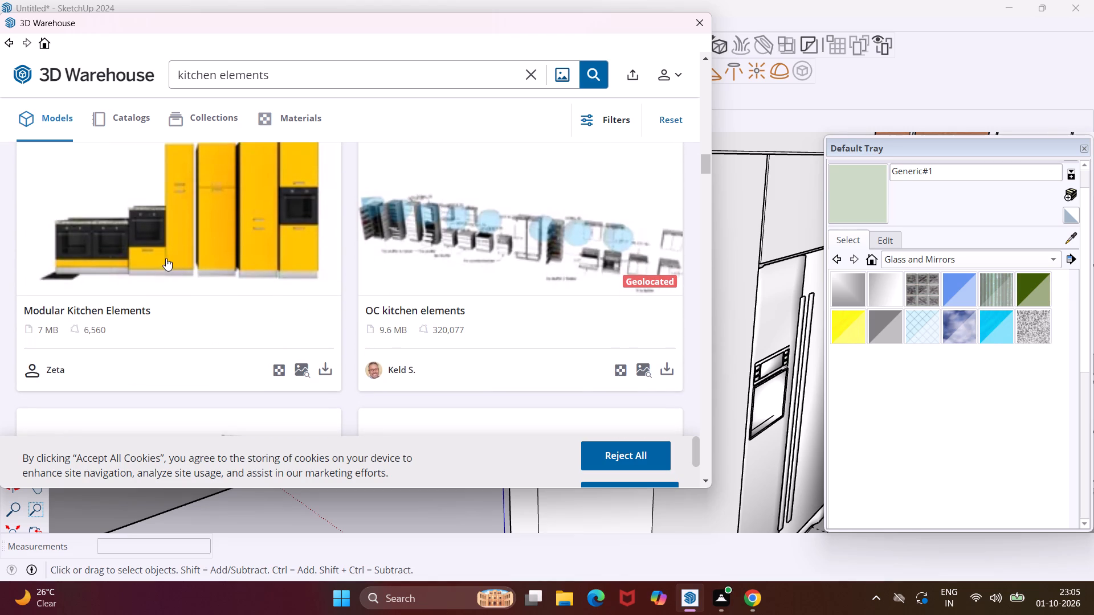
Load the yellow Modular Kitchen Elements model directly into the scene and place it in the open space outside the kitchen room.
left_click(321, 368)
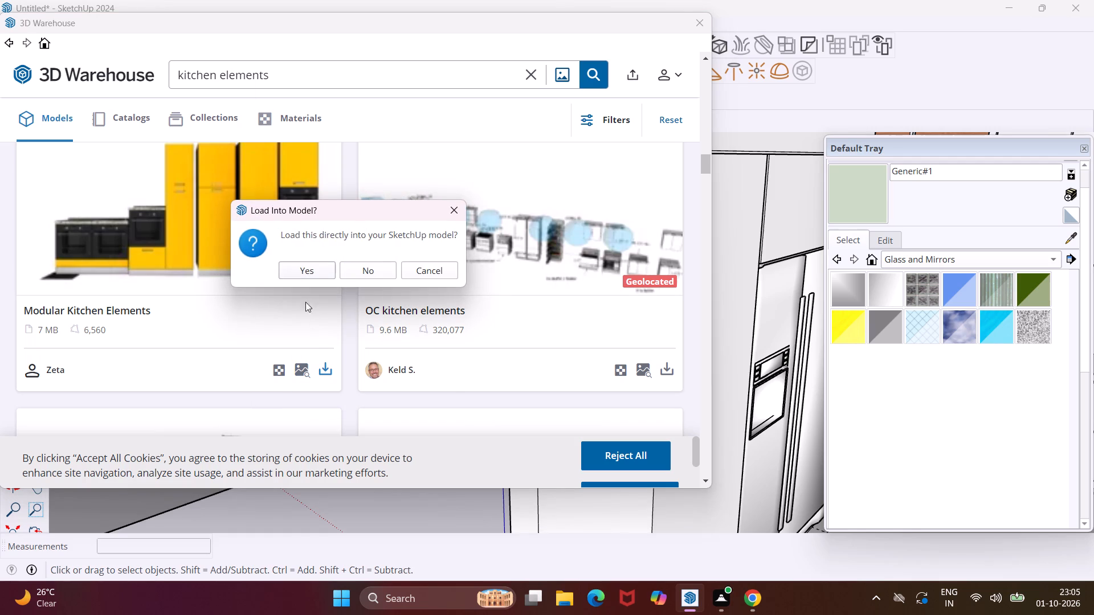
left_click(298, 276)
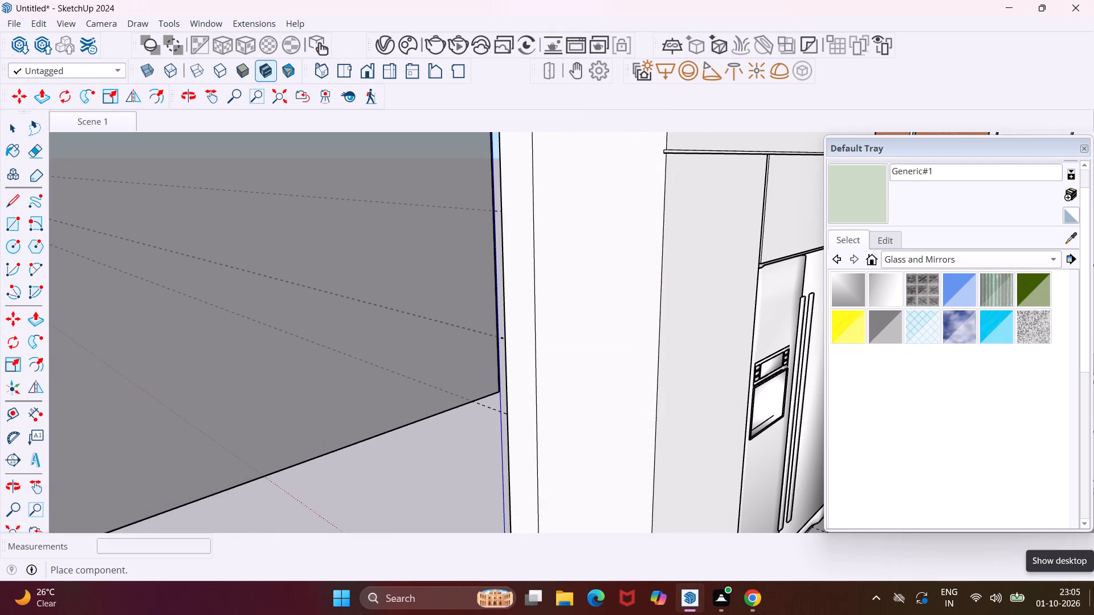
scroll(337, 327, "down", 5)
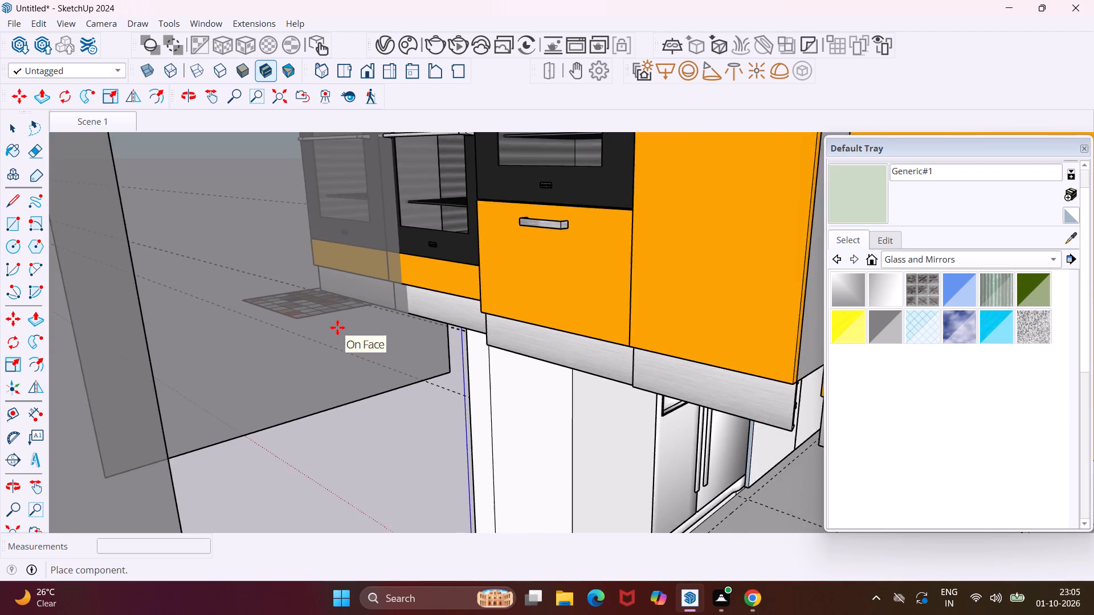
scroll(337, 327, "down", 18)
scroll(336, 322, "down", 5)
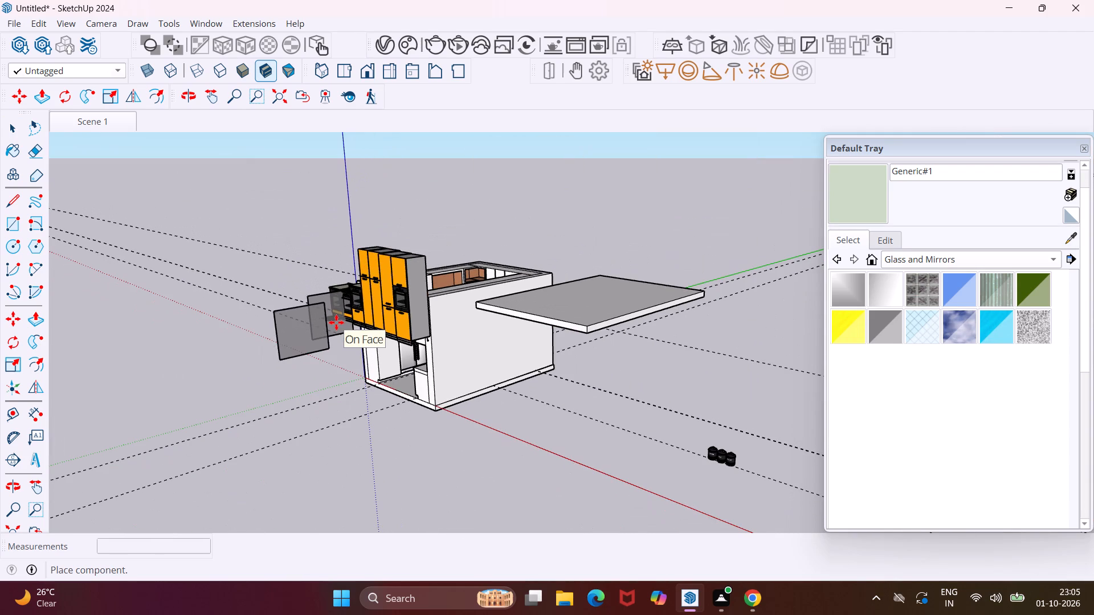
left_click(169, 389)
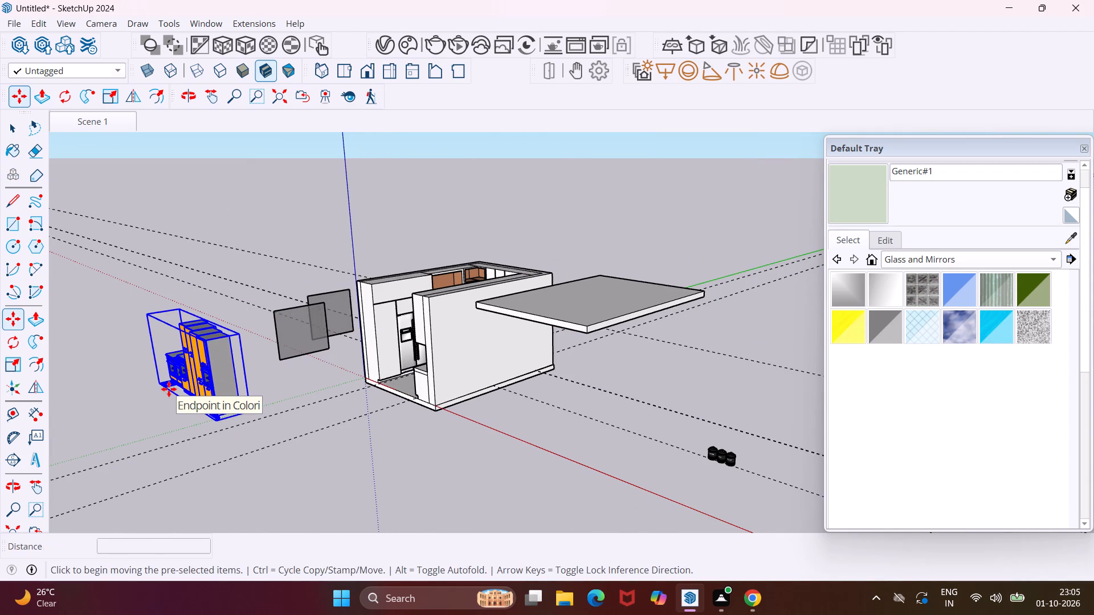
key("Escape")
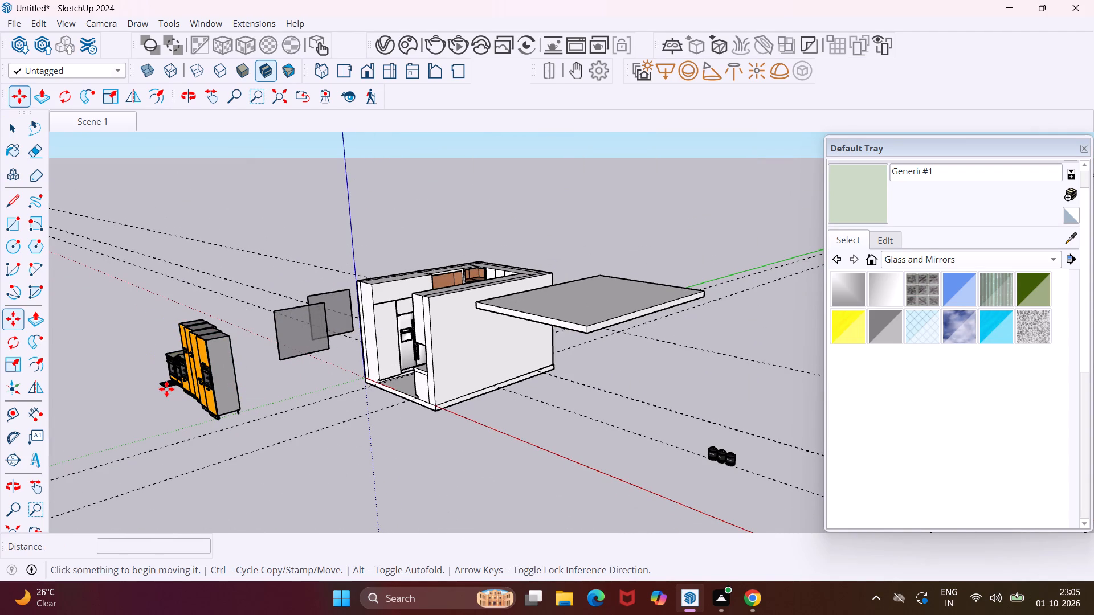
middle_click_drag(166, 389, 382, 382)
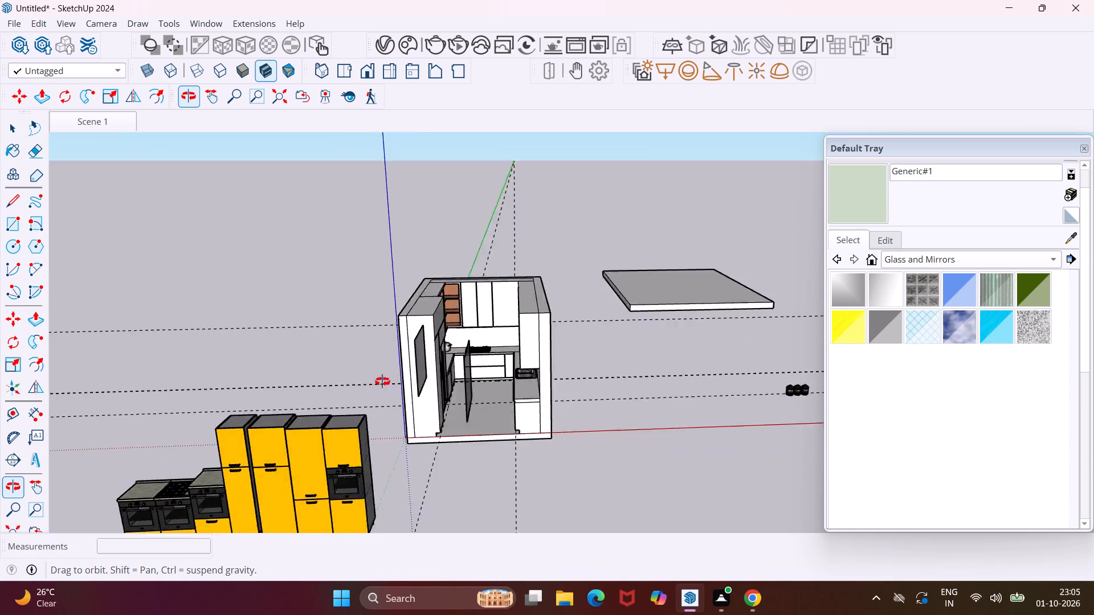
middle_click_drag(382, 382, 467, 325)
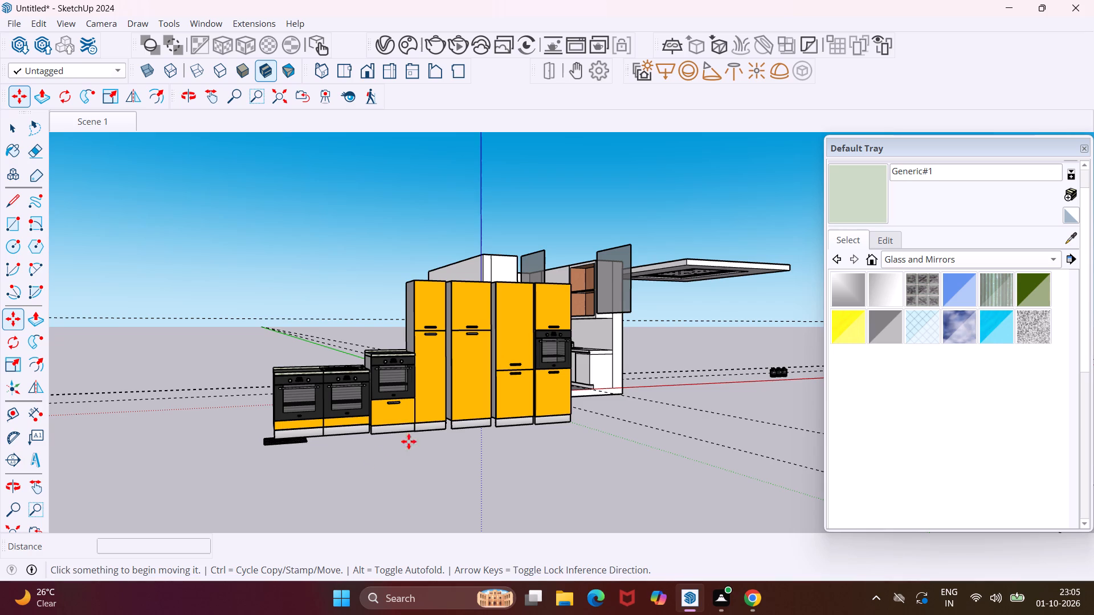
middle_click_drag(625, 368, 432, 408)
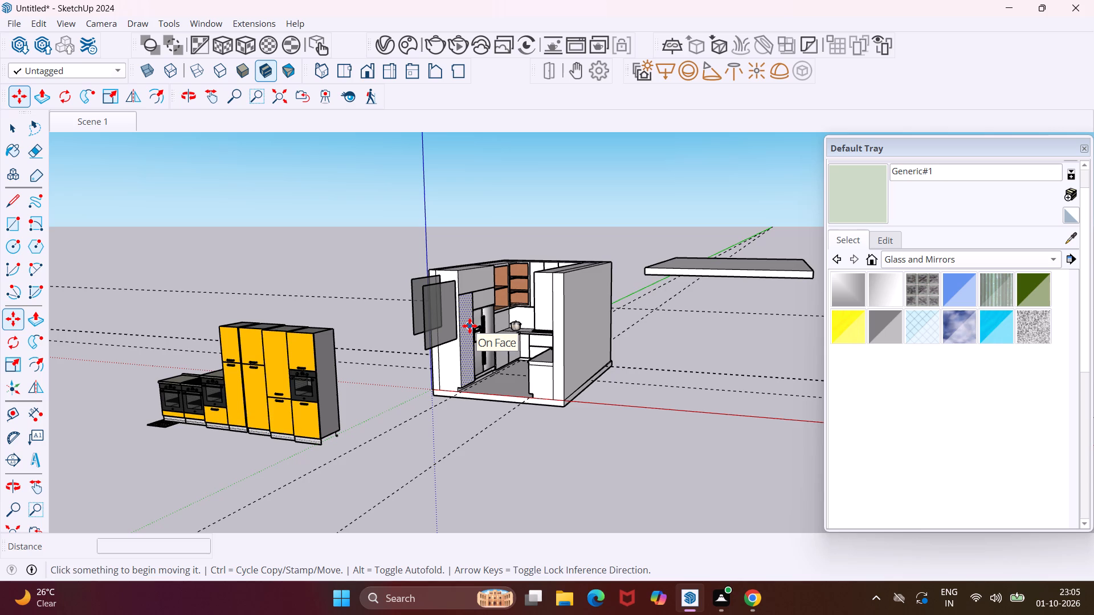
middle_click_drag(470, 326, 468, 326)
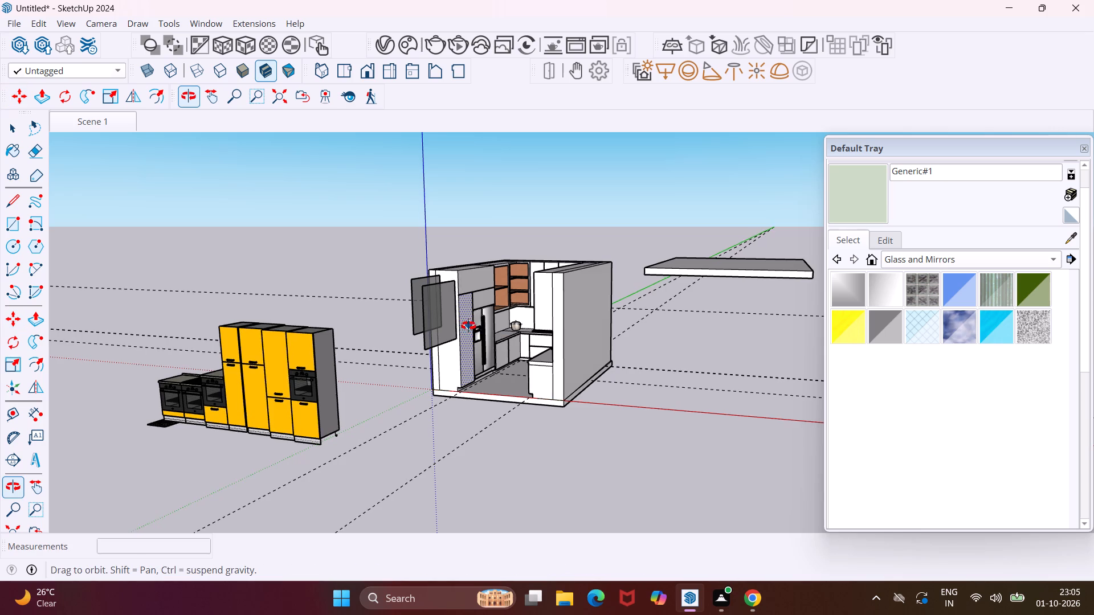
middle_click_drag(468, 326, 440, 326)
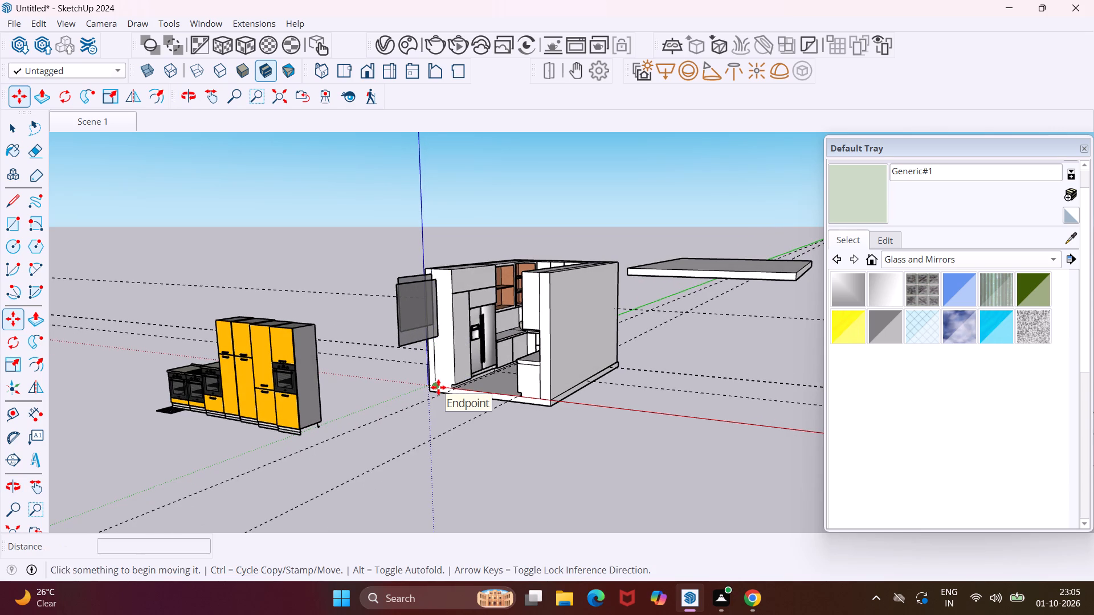
Copy the tall cabinet unit's full-height vertical front edge 0.4" sideways onto its outer side face, beside the wall opening.
key("Escape")
key("space")
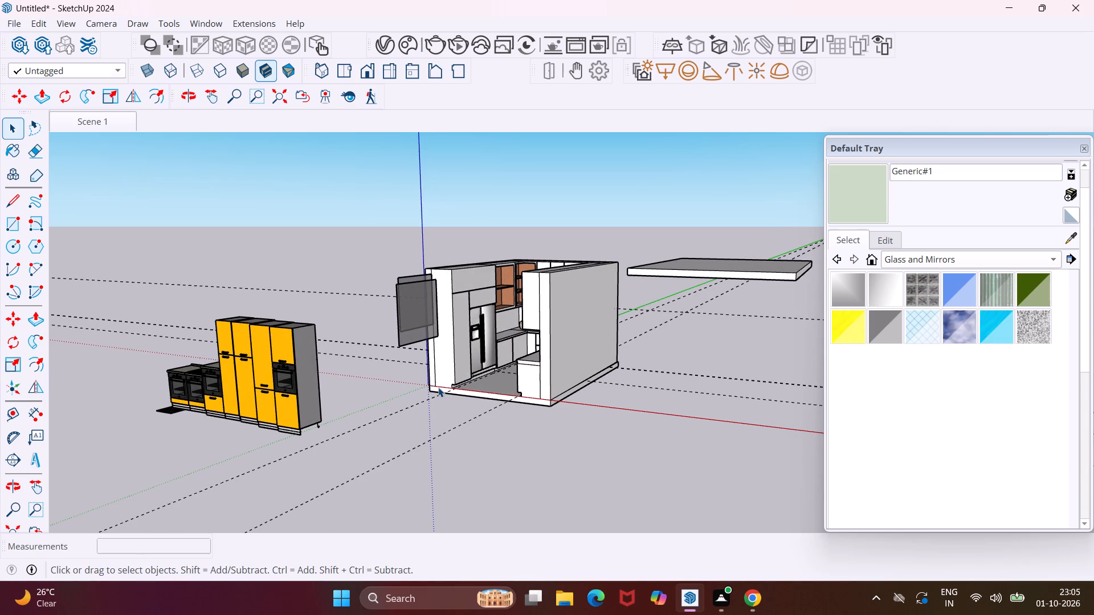
scroll(464, 354, "up", 5)
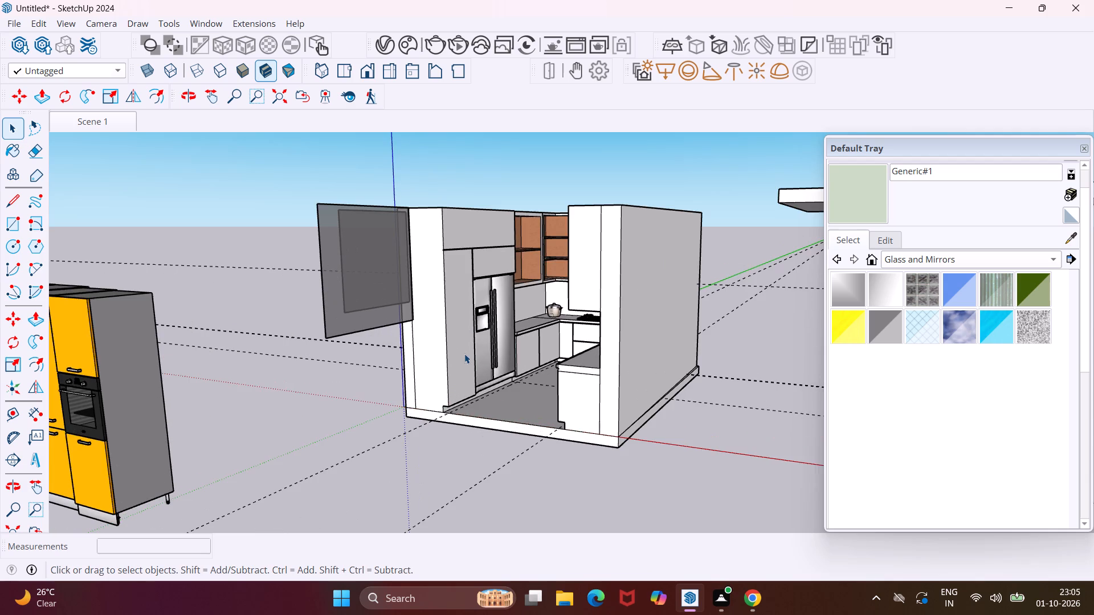
middle_click_drag(464, 353, 407, 351)
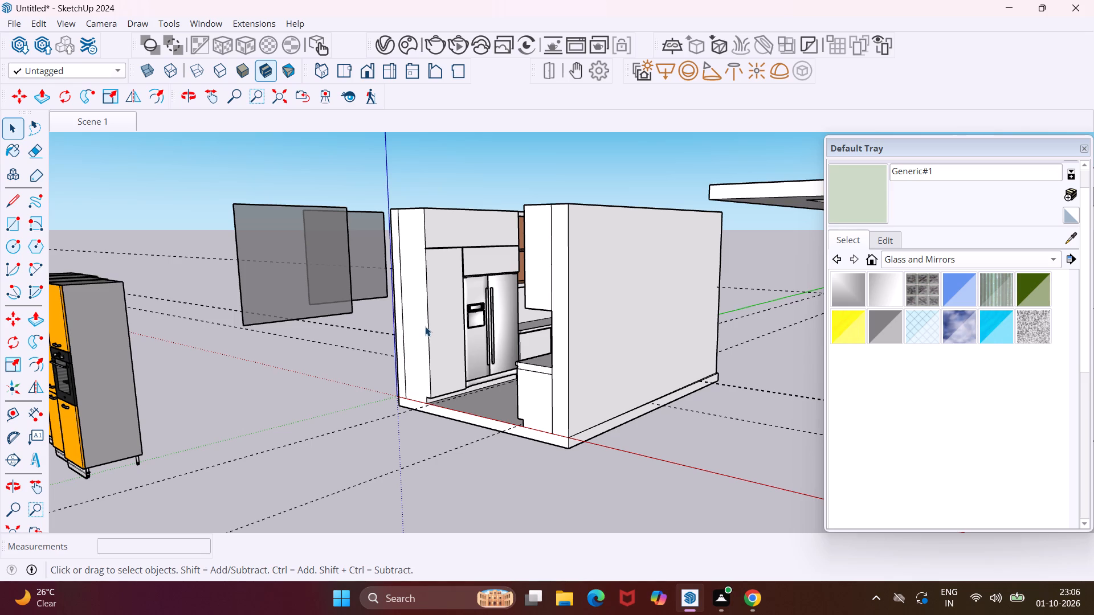
middle_click_drag(425, 326, 487, 322)
scroll(475, 331, "up", 5)
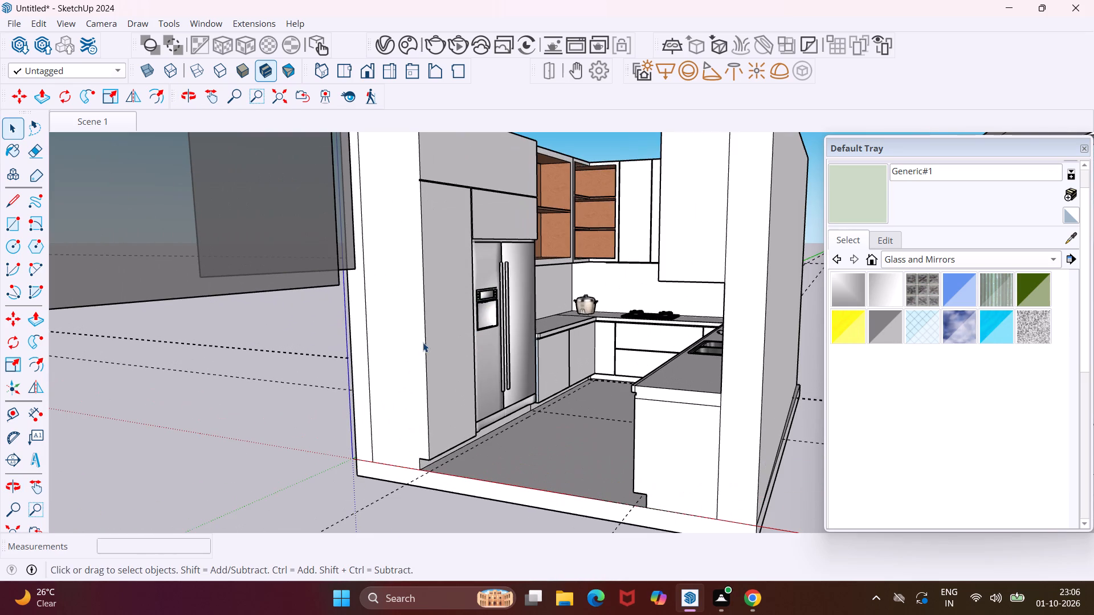
middle_click_drag(423, 342, 462, 345)
scroll(456, 388, "up", 4)
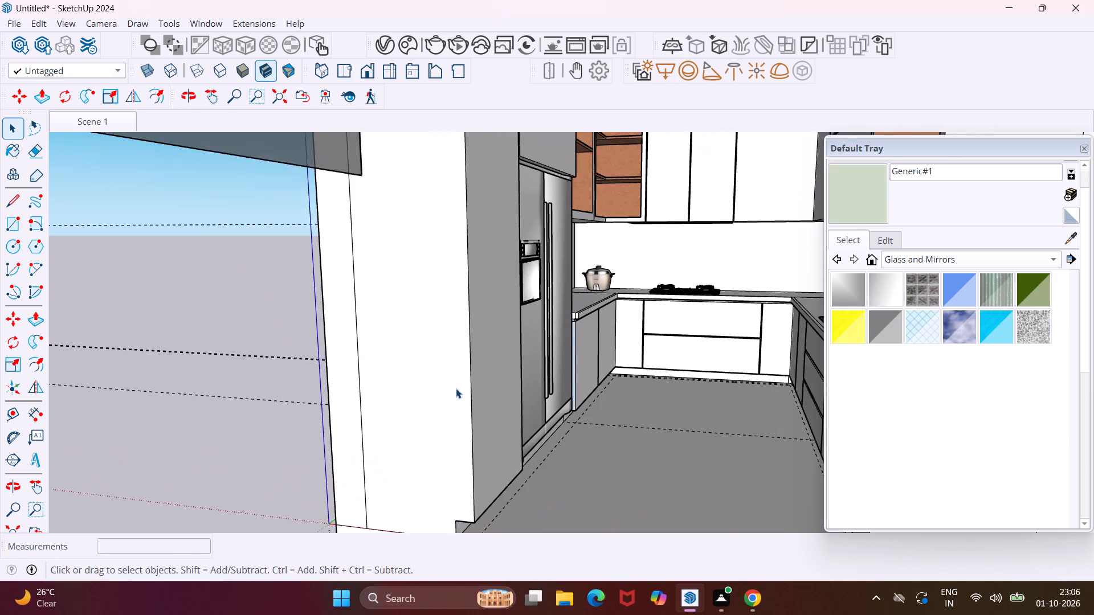
scroll(456, 388, "up", 2)
left_click(472, 430)
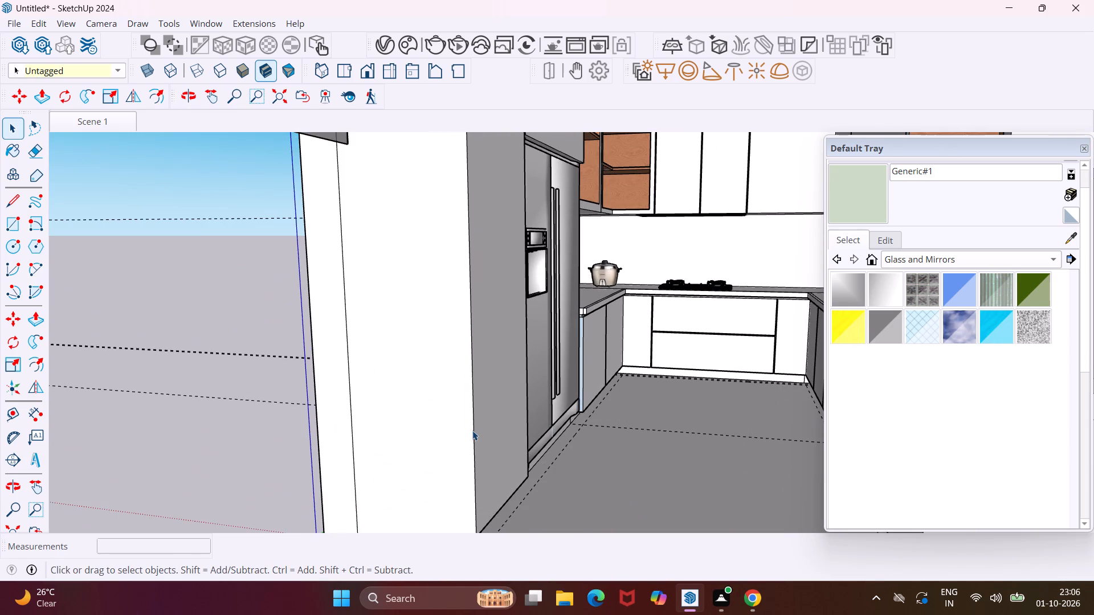
scroll(471, 430, "down", 5)
middle_click_drag(471, 430, 450, 457)
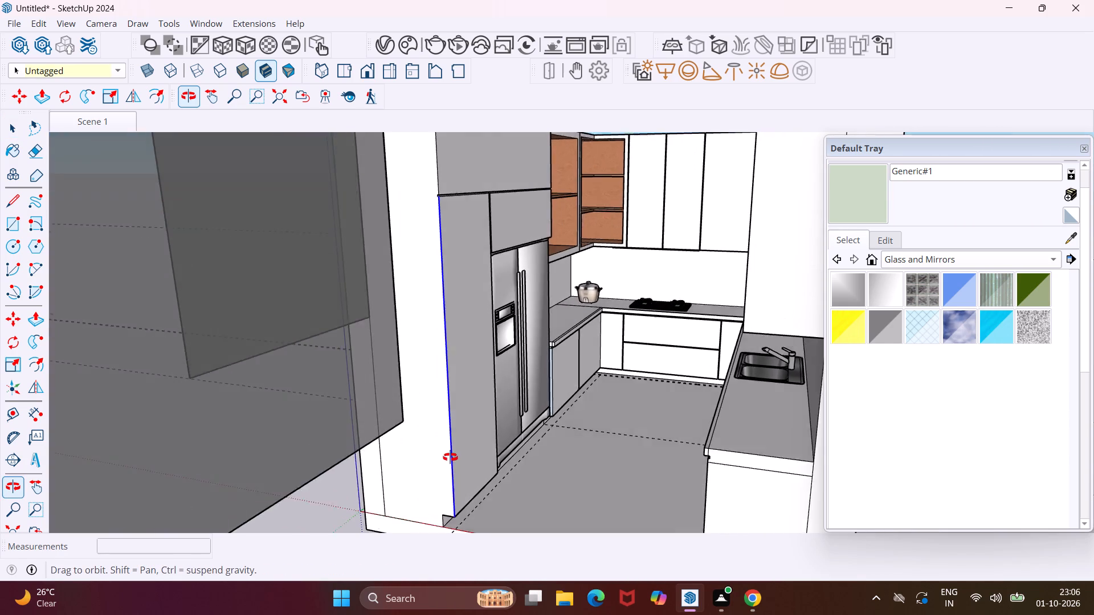
middle_click_drag(450, 457, 444, 472)
scroll(432, 183, "up", 10)
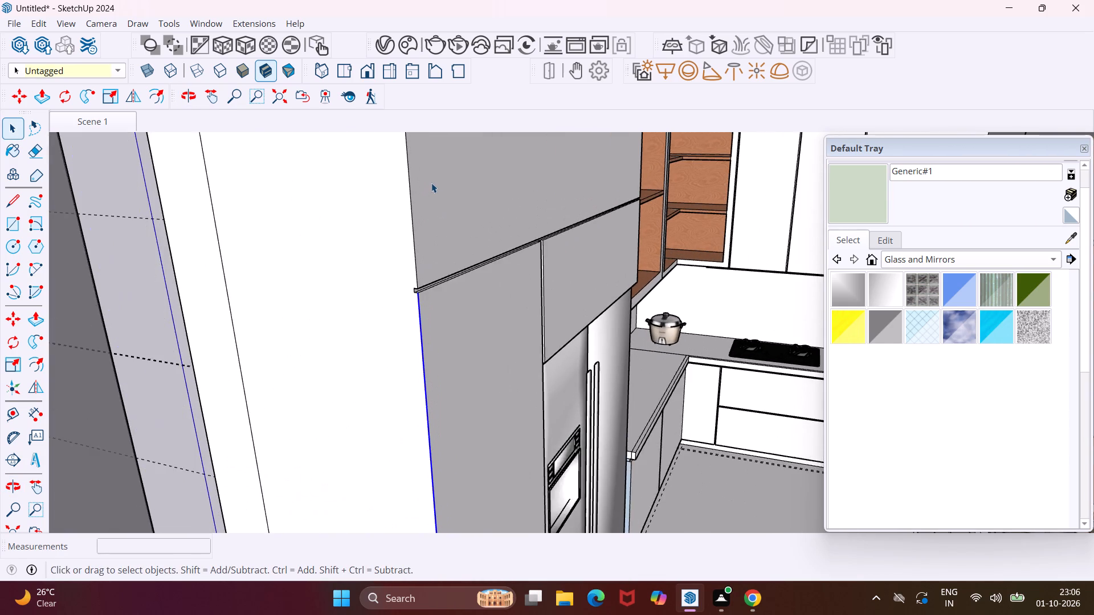
scroll(431, 183, "up", 2)
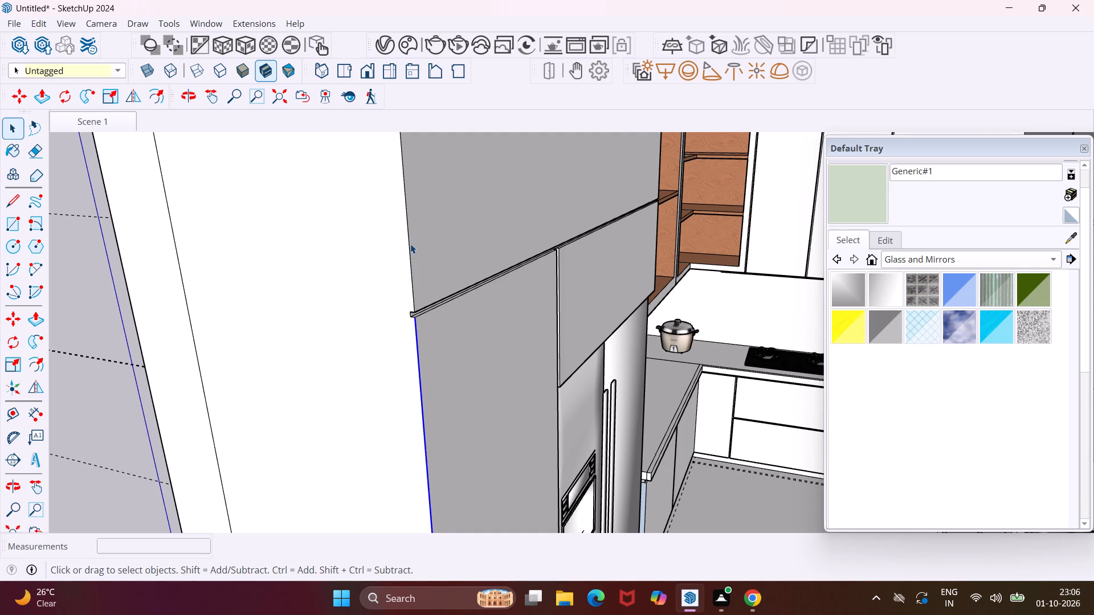
left_click(409, 252, "ctrl")
scroll(409, 252, "down", 2)
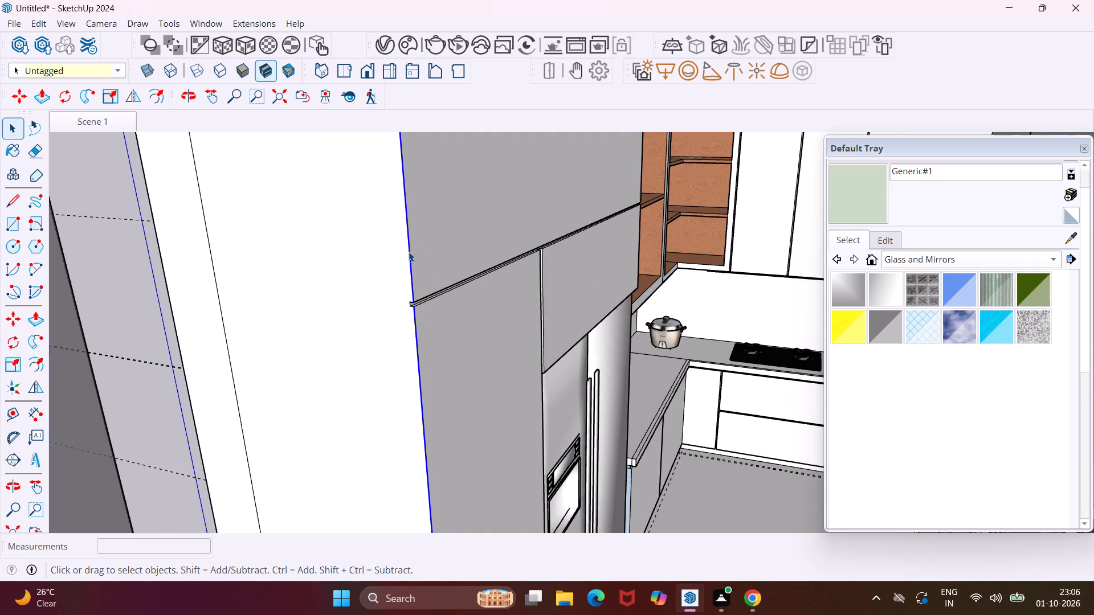
scroll(409, 252, "down", 3)
middle_click_drag(396, 274, 432, 239)
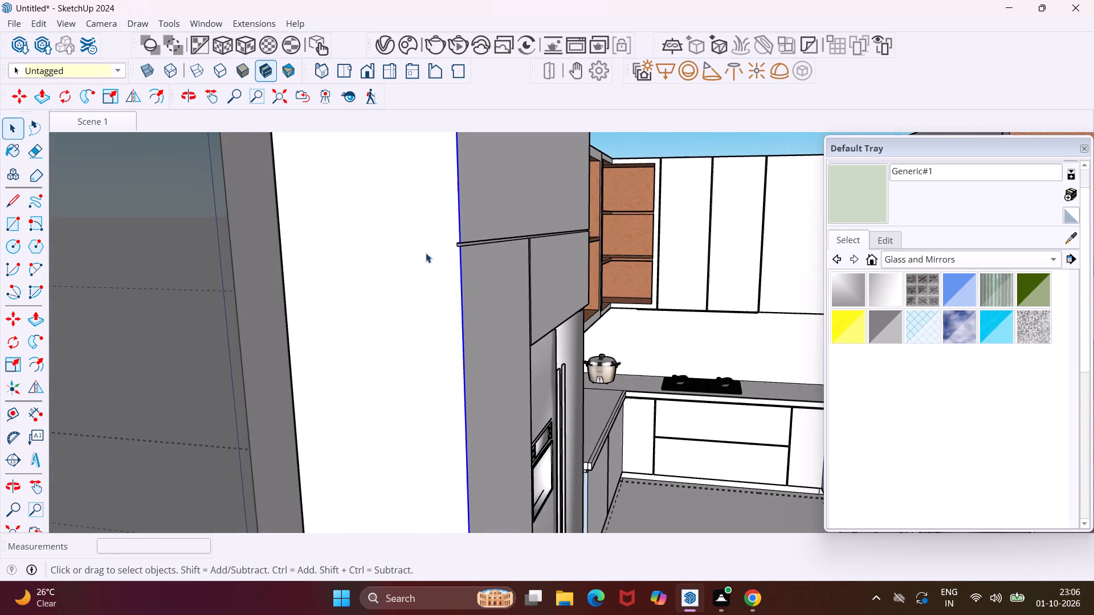
scroll(426, 253, "down", 10)
scroll(530, 294, "down", 6)
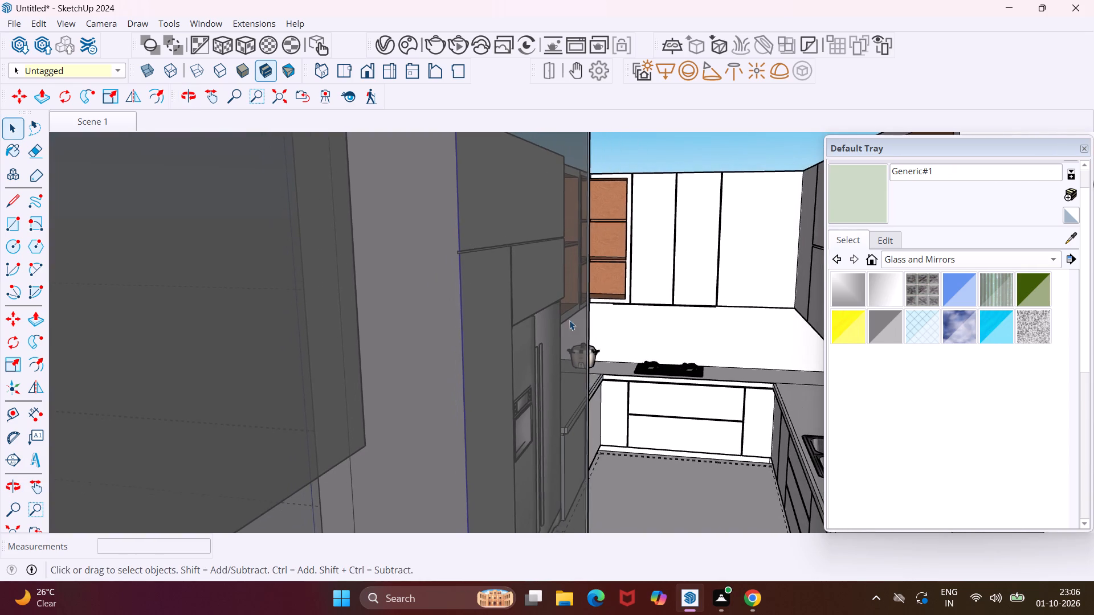
scroll(561, 300, "down", 18)
scroll(573, 294, "down", 4)
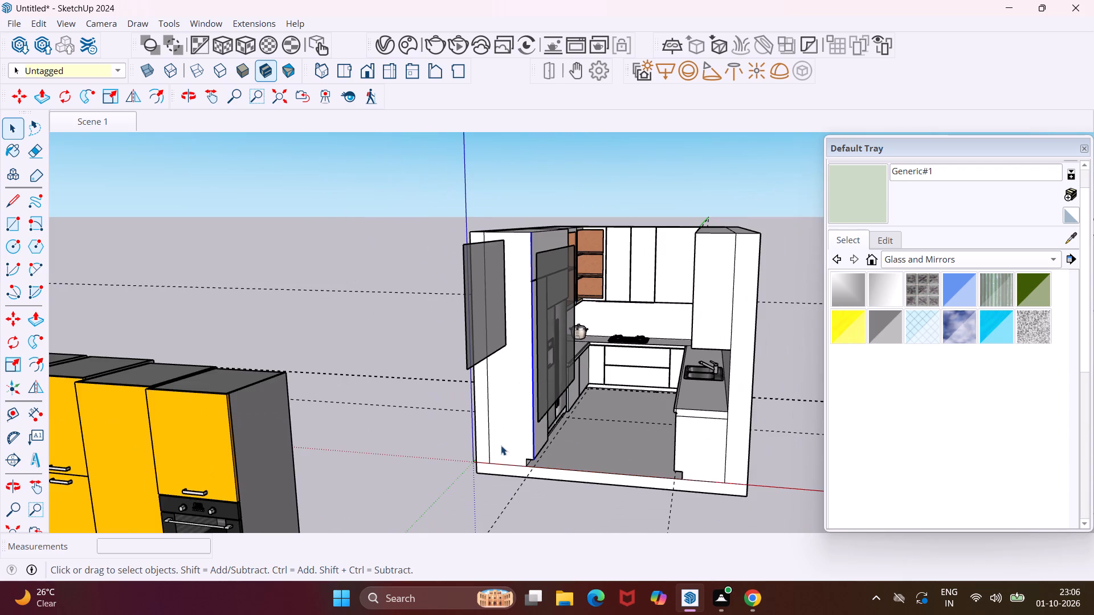
middle_click_drag(501, 445, 542, 414)
scroll(559, 449, "up", 13)
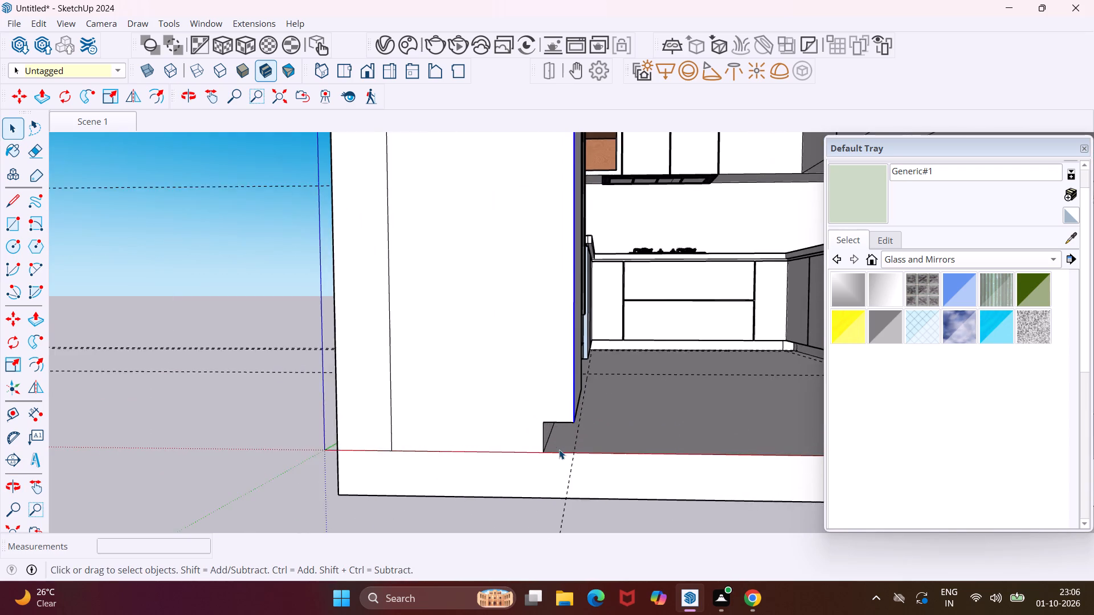
scroll(559, 449, "up", 2)
key("m")
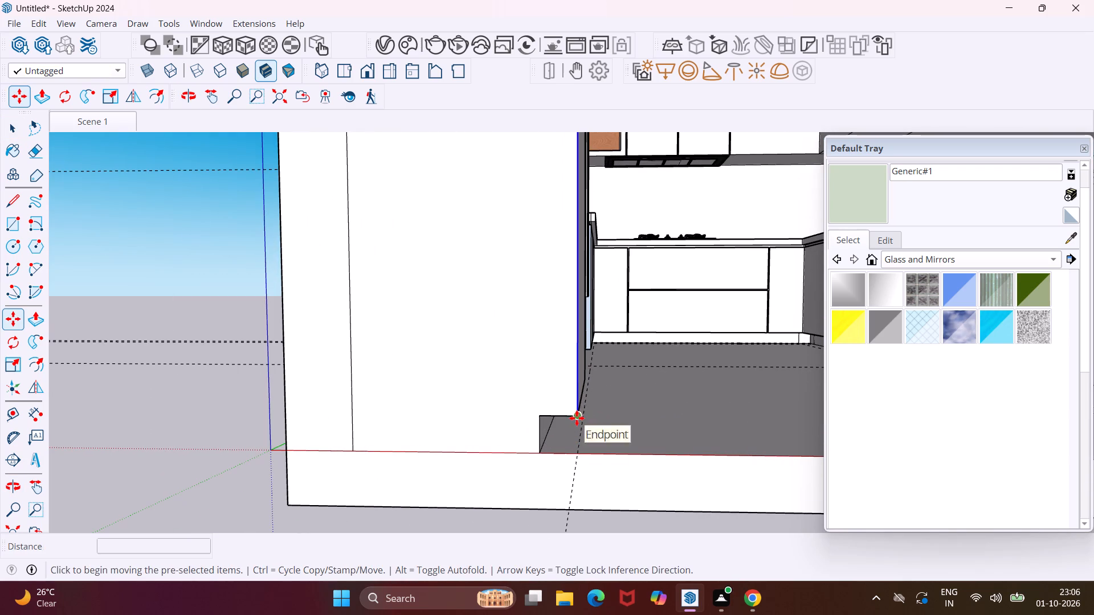
left_click(577, 417)
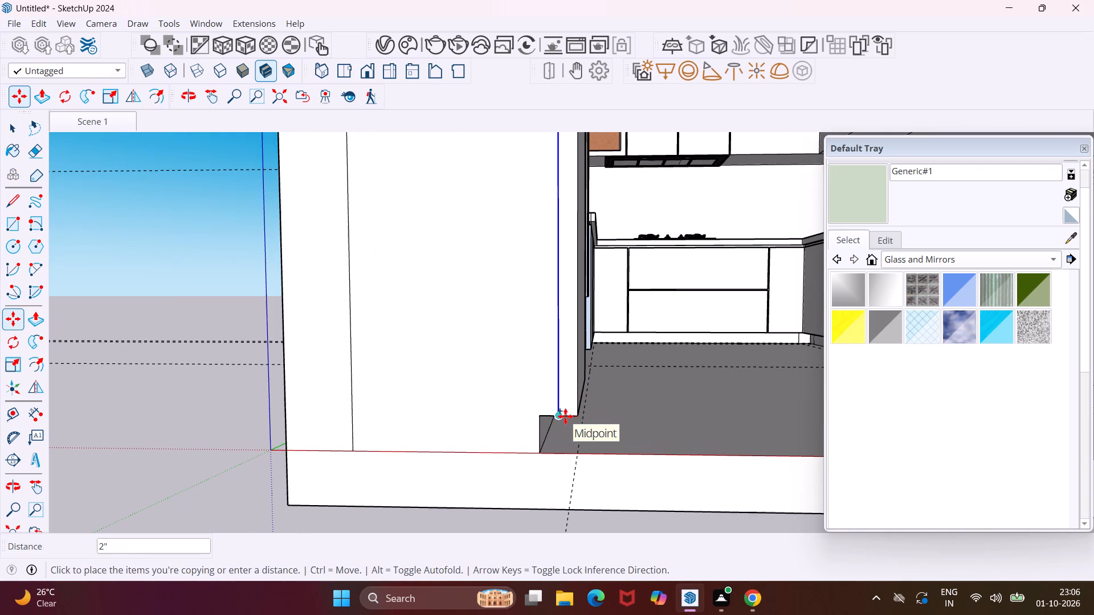
scroll(565, 416, "up", 4)
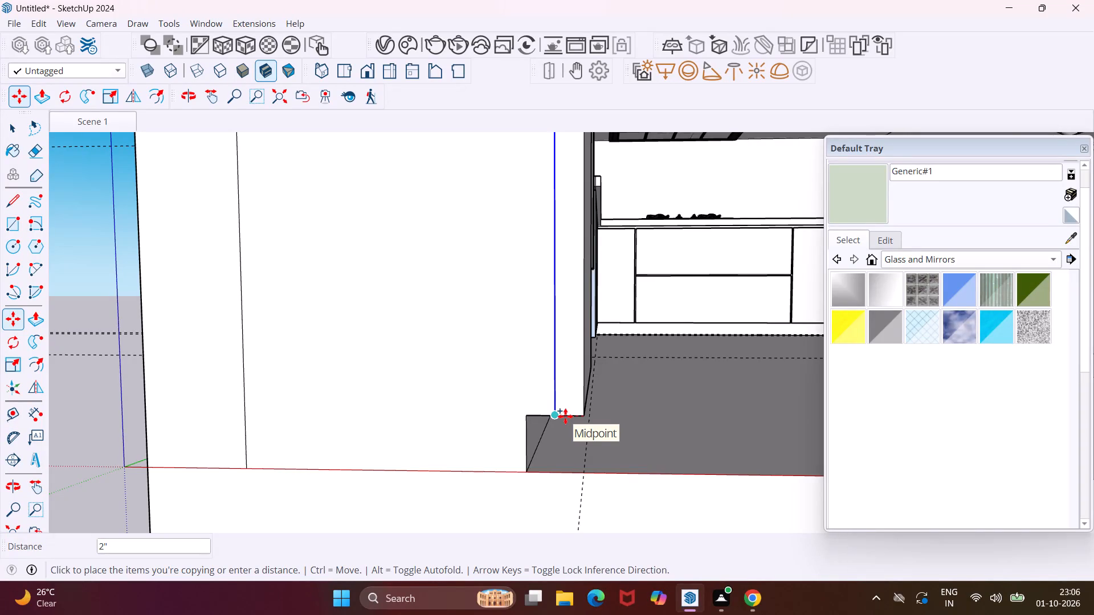
type(".4\"")
key("Return")
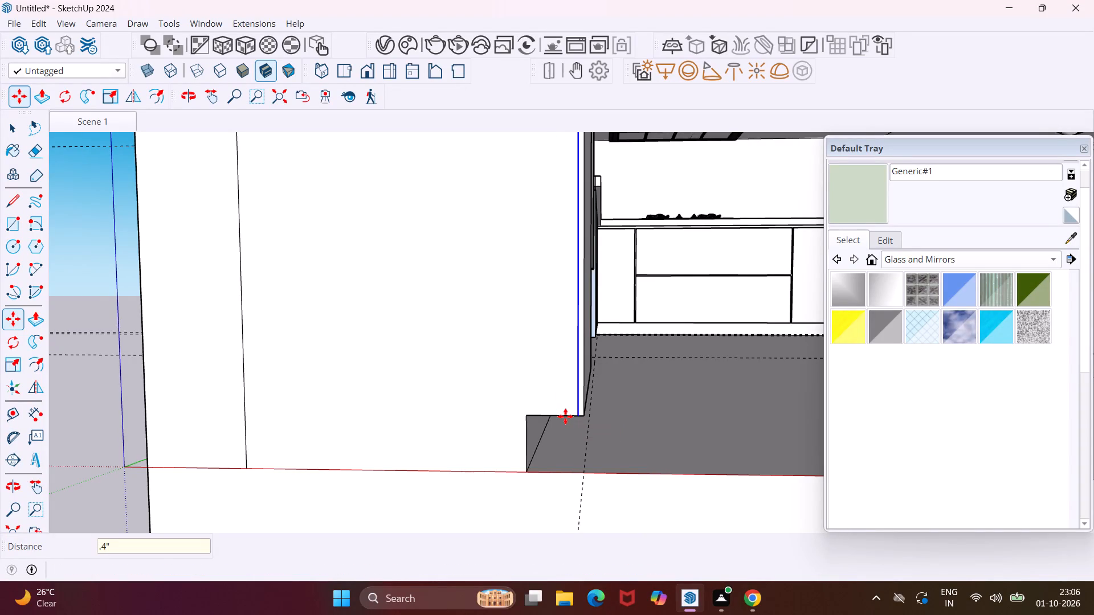
middle_click_drag(565, 416, 458, 441)
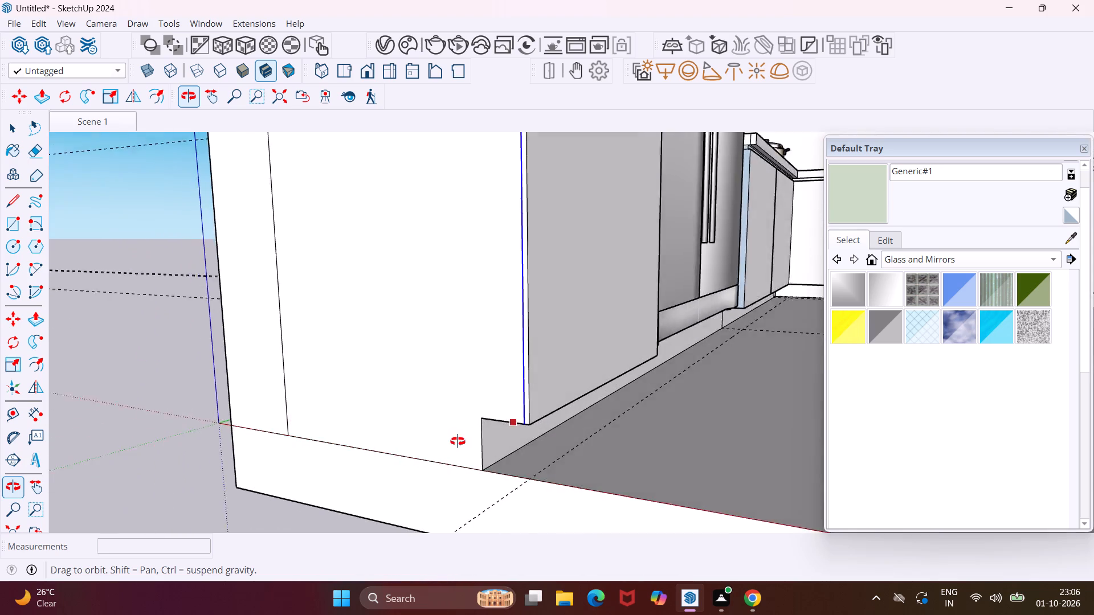
middle_click_drag(458, 441, 373, 450)
scroll(369, 432, "down", 12)
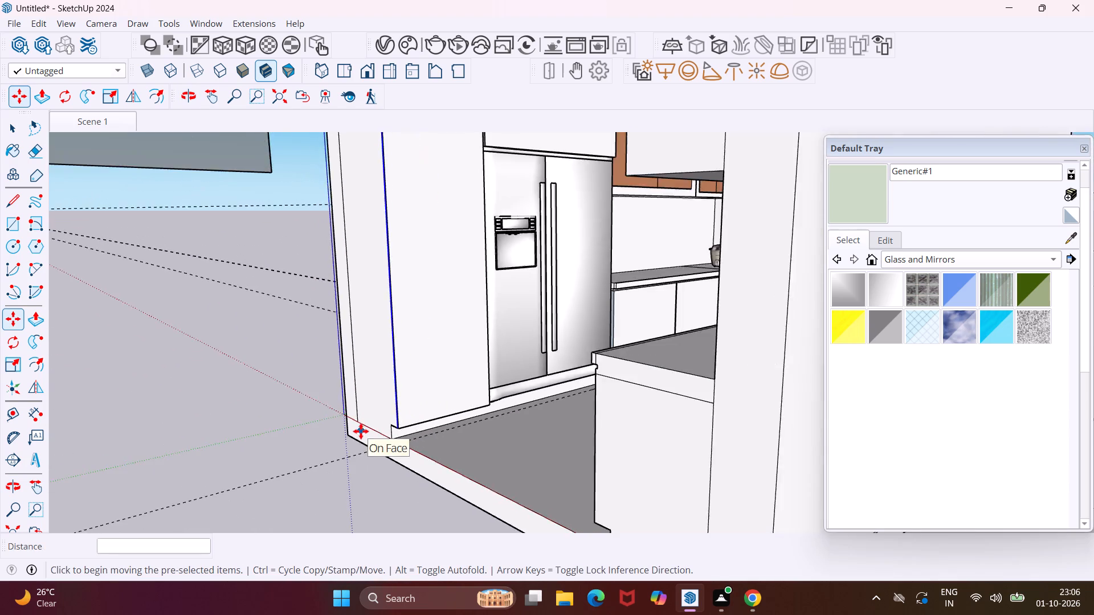
scroll(361, 431, "down", 11)
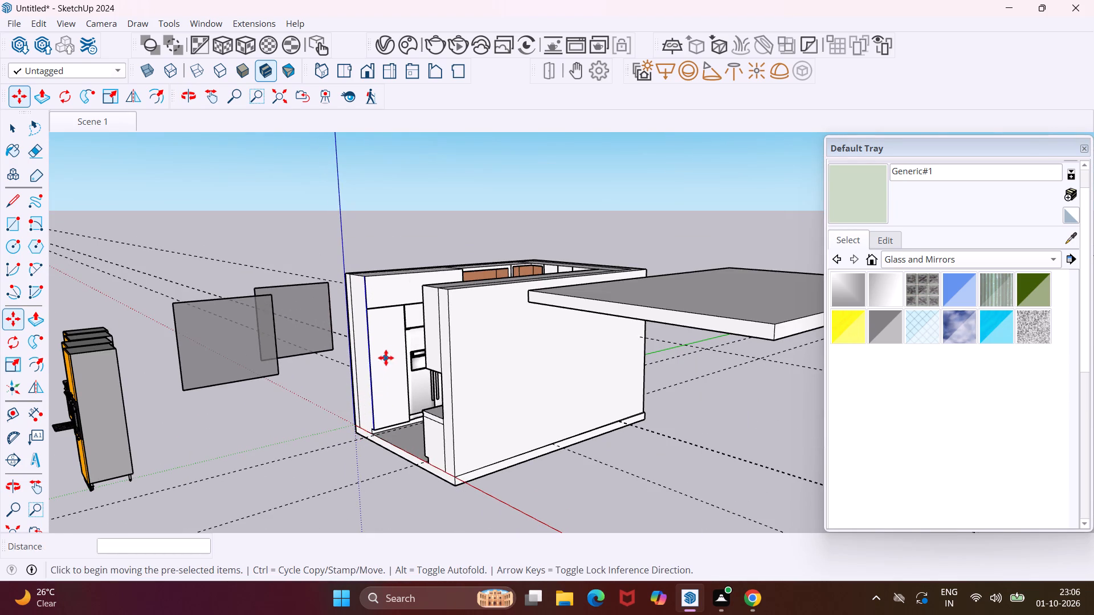
middle_click_drag(362, 293, 417, 304)
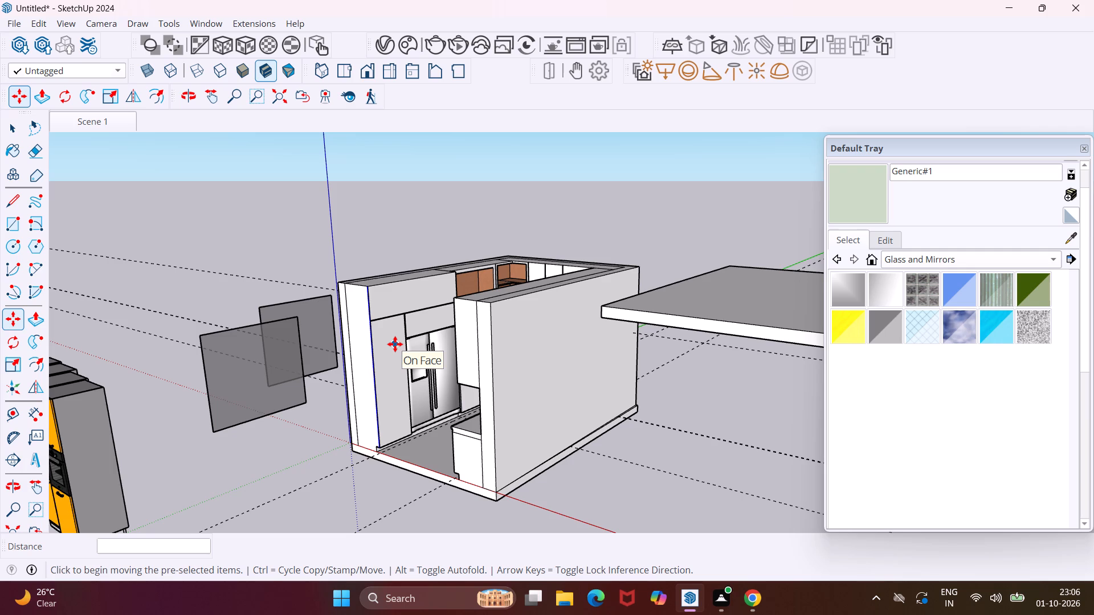
key("Escape")
key("space")
Copy the bottom edge of the tall side panel beside the fridge about 2' 3 7/8" straight up its front.
scroll(393, 424, "up", 9)
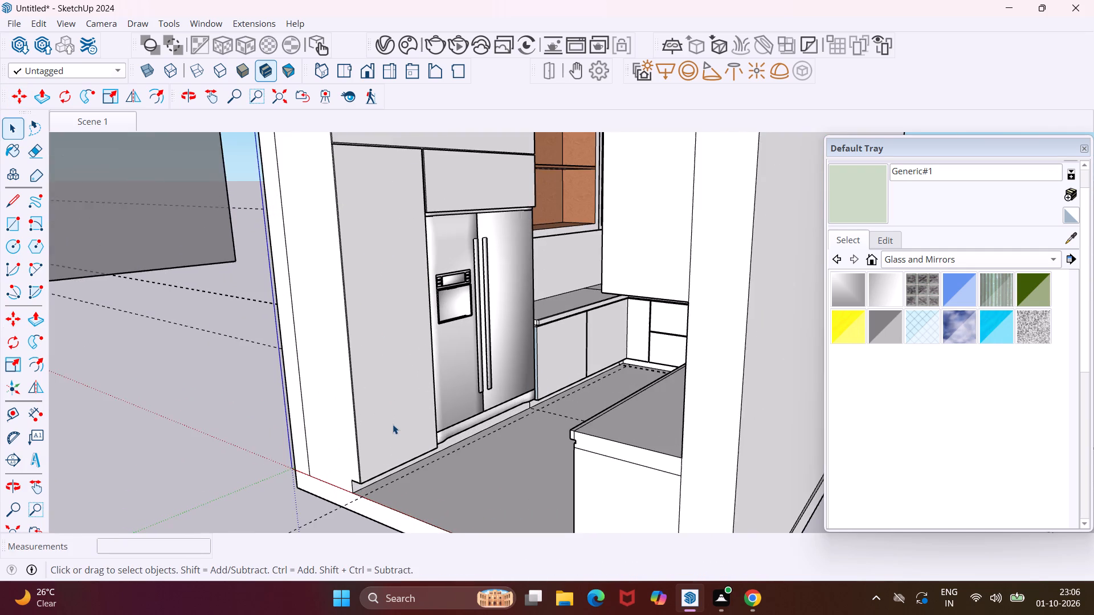
middle_click_drag(391, 424, 402, 384)
scroll(374, 441, "up", 7)
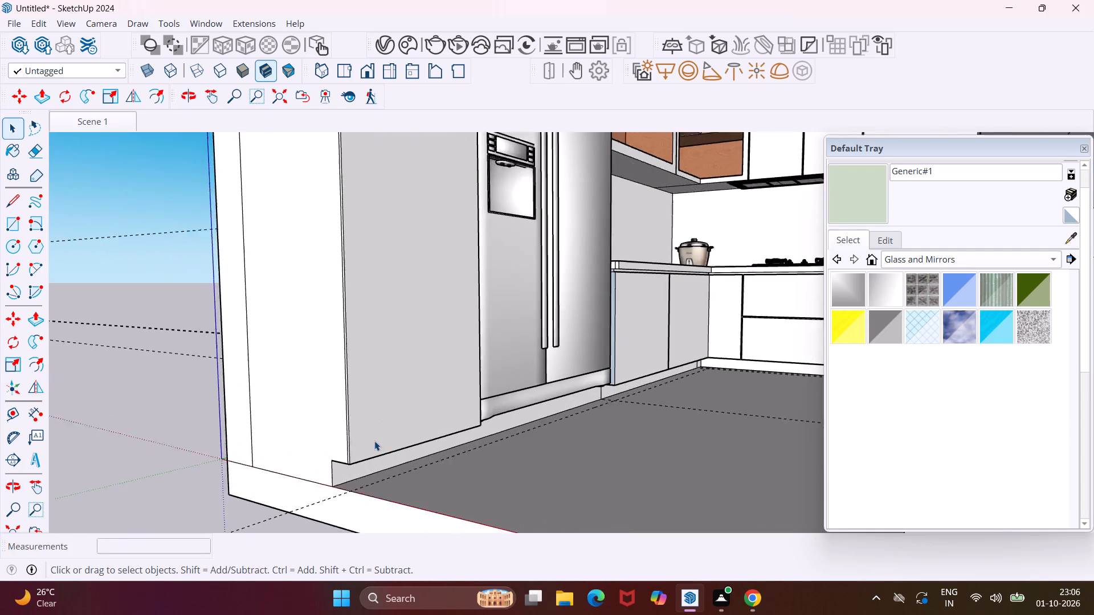
scroll(374, 441, "up", 7)
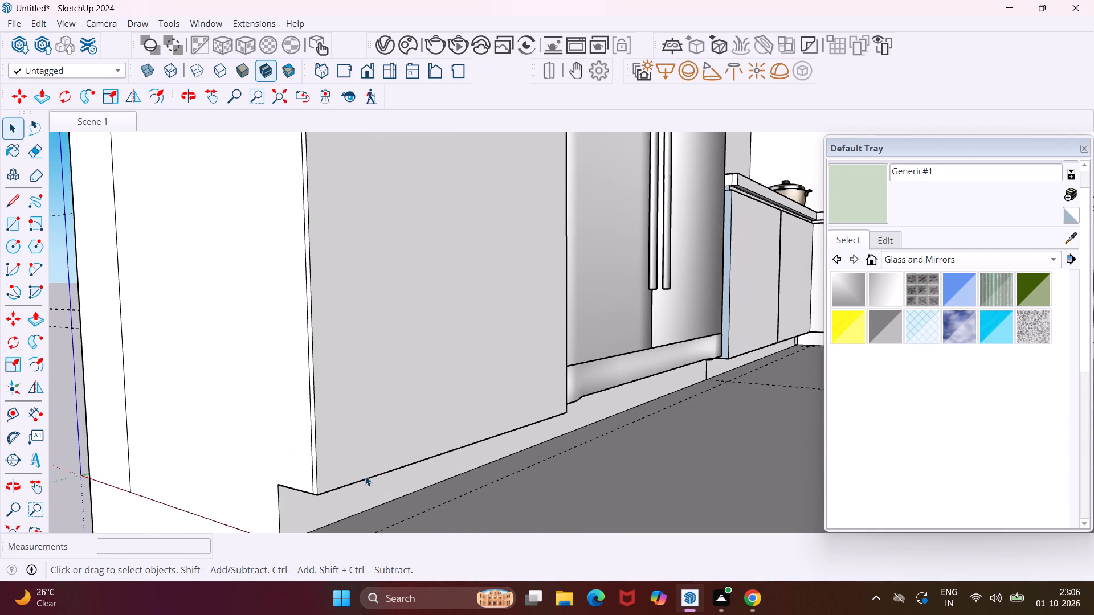
left_click(365, 477)
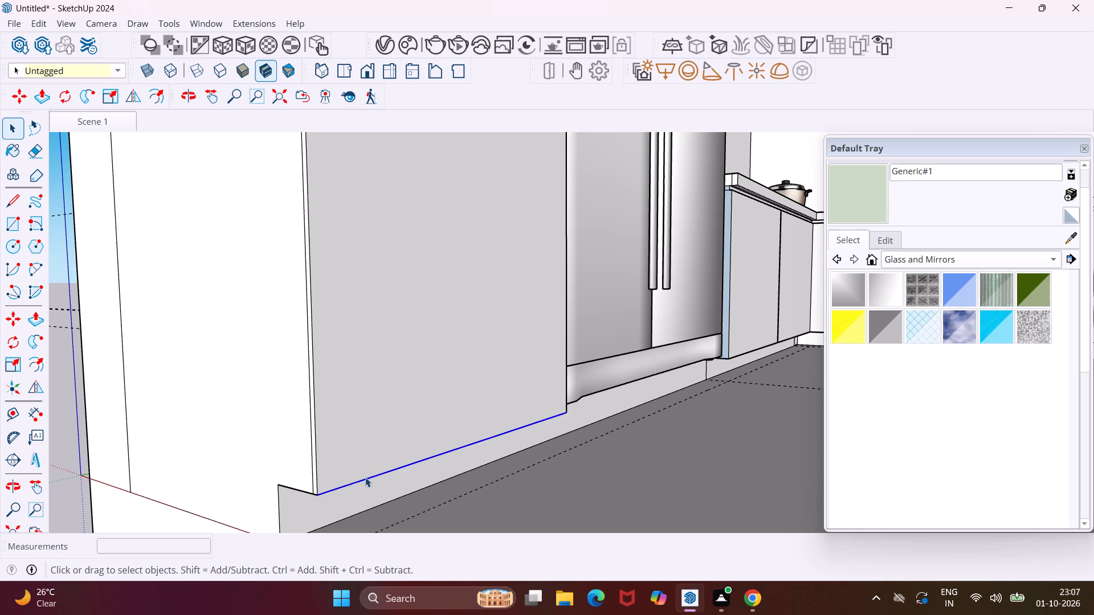
key("m")
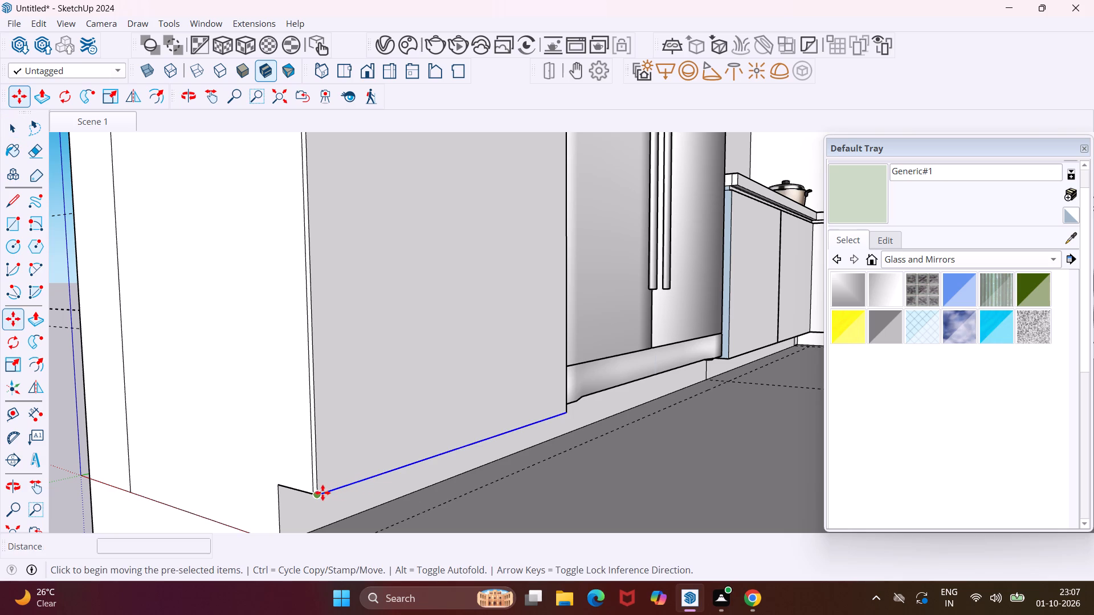
left_click(321, 493)
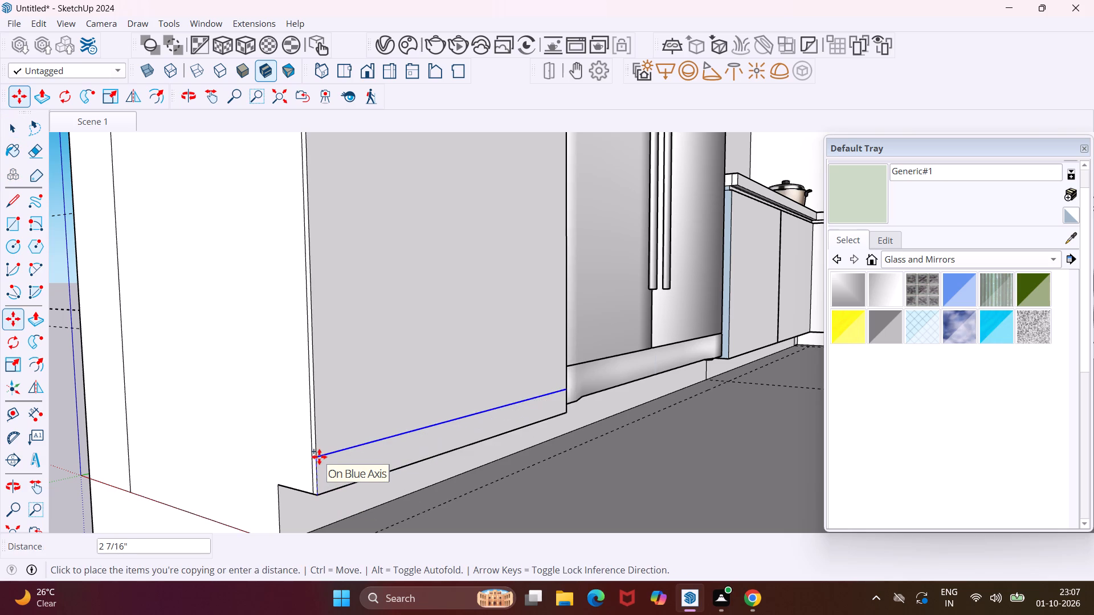
scroll(317, 449, "down", 9)
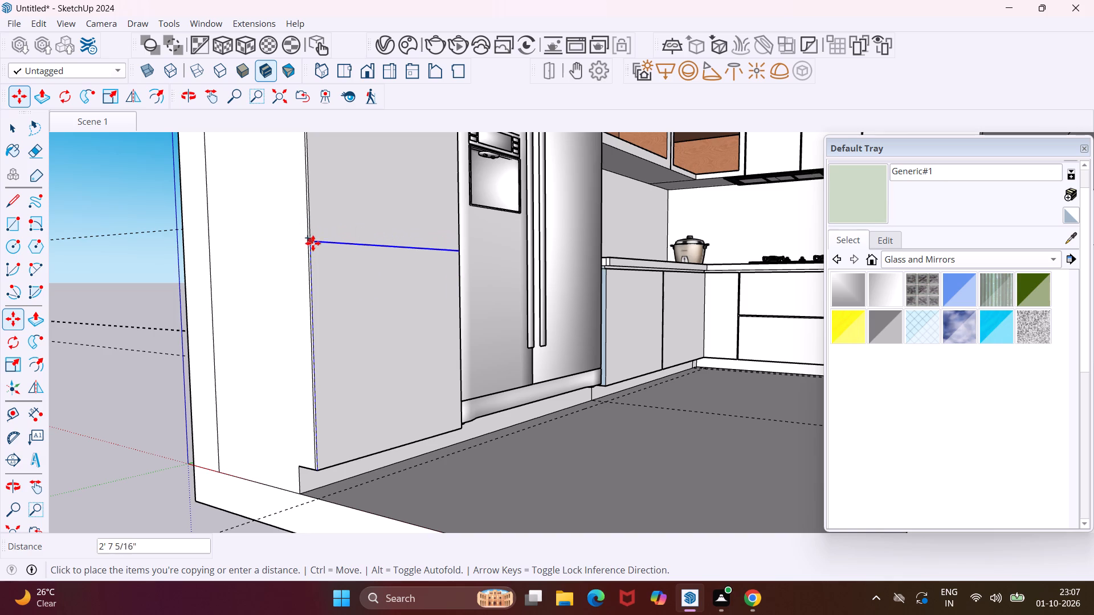
left_click(314, 268)
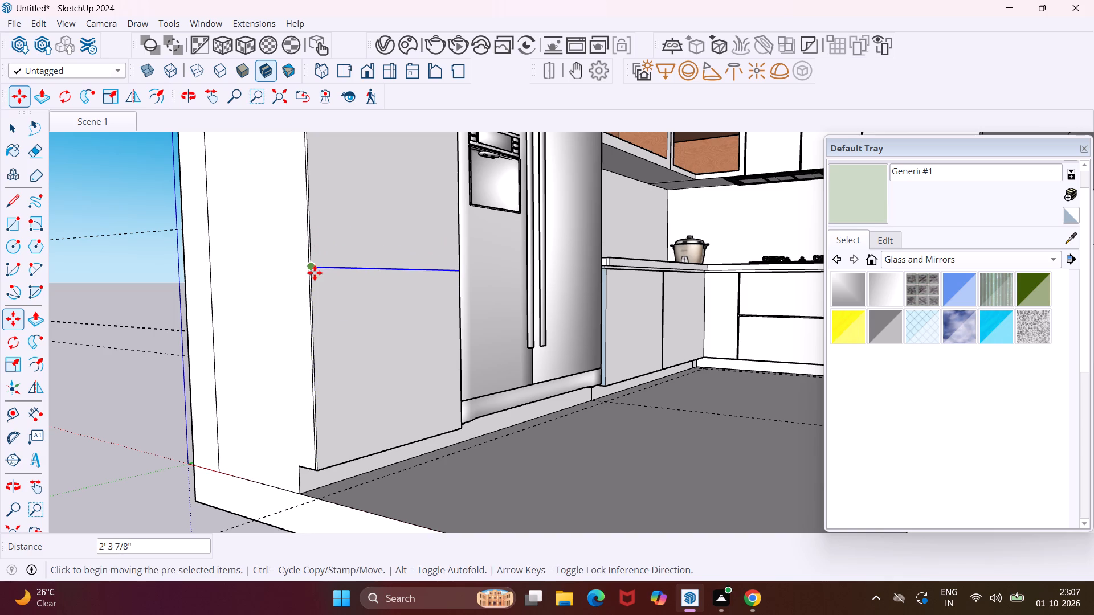
Copy the new horizontal line on the tall side panel 0.4" upward to outline a narrow groove strip.
left_click(313, 265)
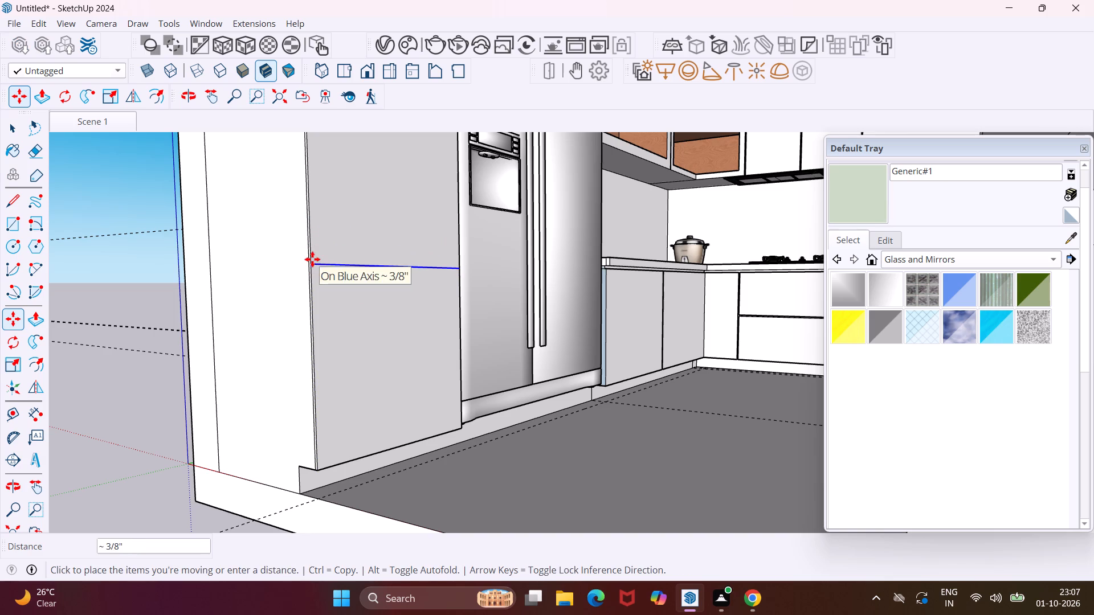
type(".4\"")
key("Return")
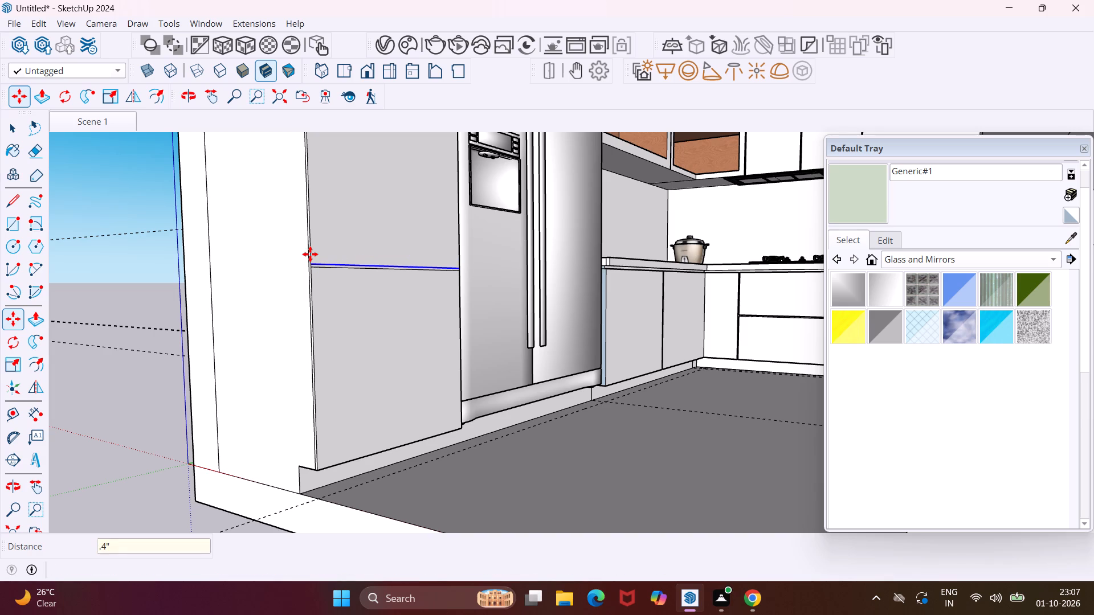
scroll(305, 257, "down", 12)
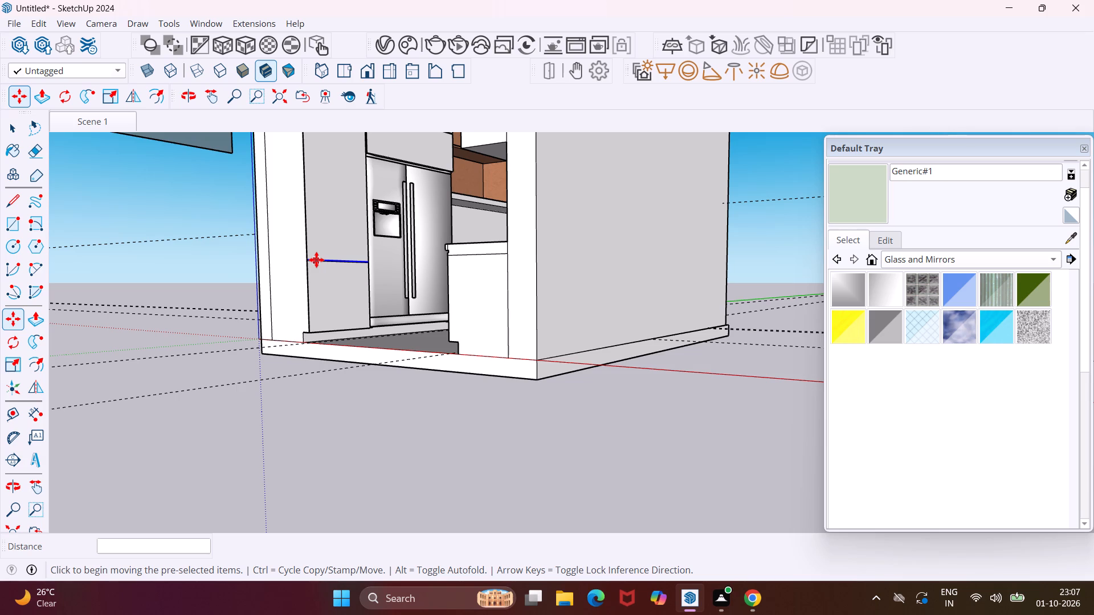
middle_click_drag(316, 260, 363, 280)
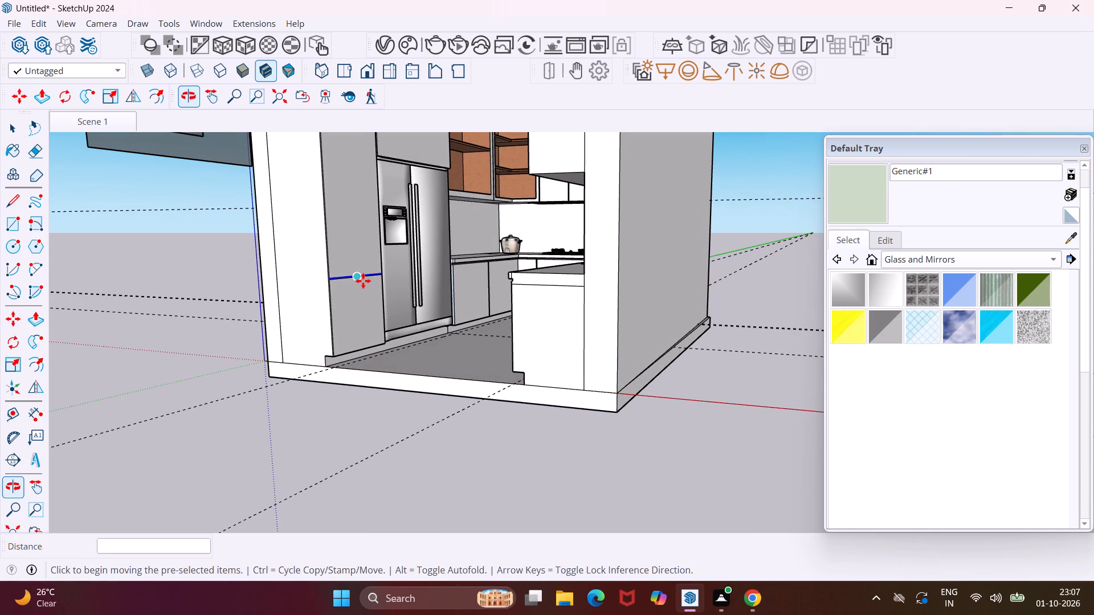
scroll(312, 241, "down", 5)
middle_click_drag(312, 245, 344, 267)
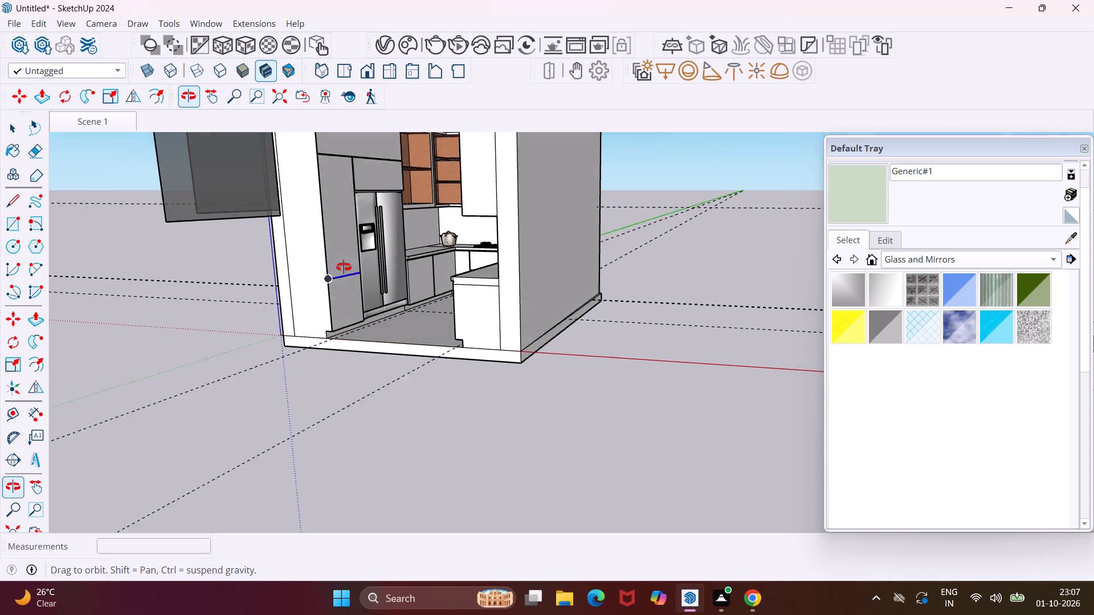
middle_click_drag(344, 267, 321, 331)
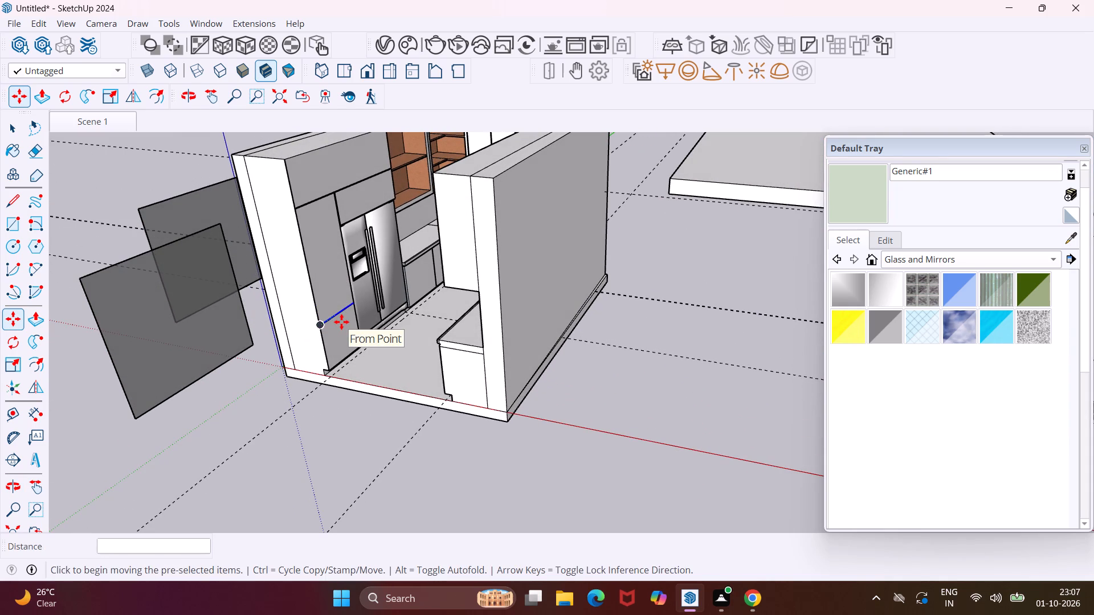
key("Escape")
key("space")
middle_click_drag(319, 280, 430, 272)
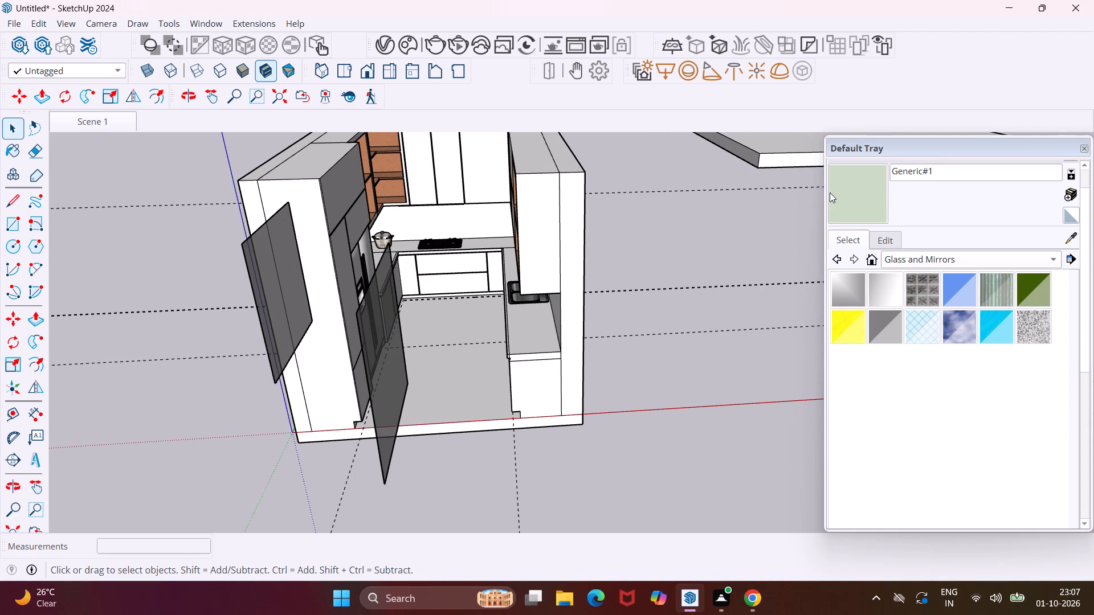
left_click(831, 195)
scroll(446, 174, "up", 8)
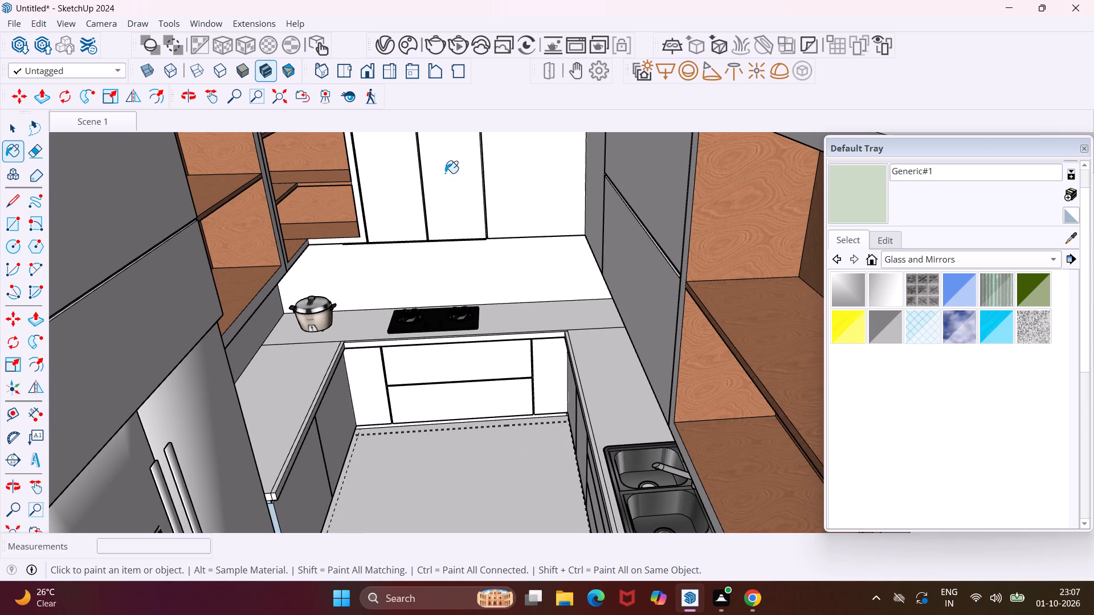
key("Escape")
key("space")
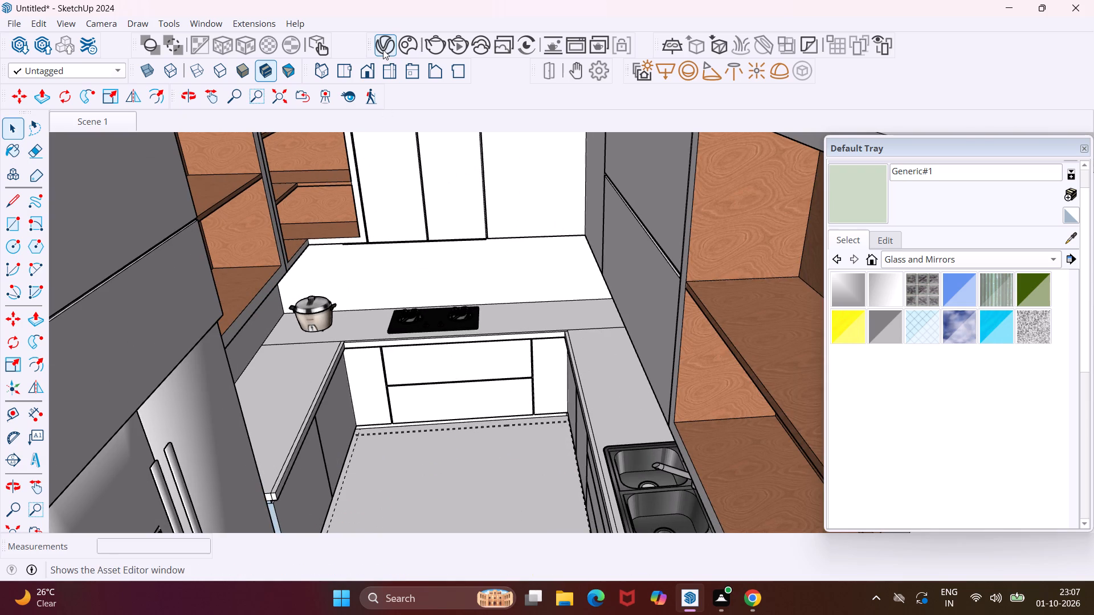
Look through the scene's V-Ray materials, previewing candidates such as GetImage, Grigio1 and Larice Grigio.
left_click(383, 50)
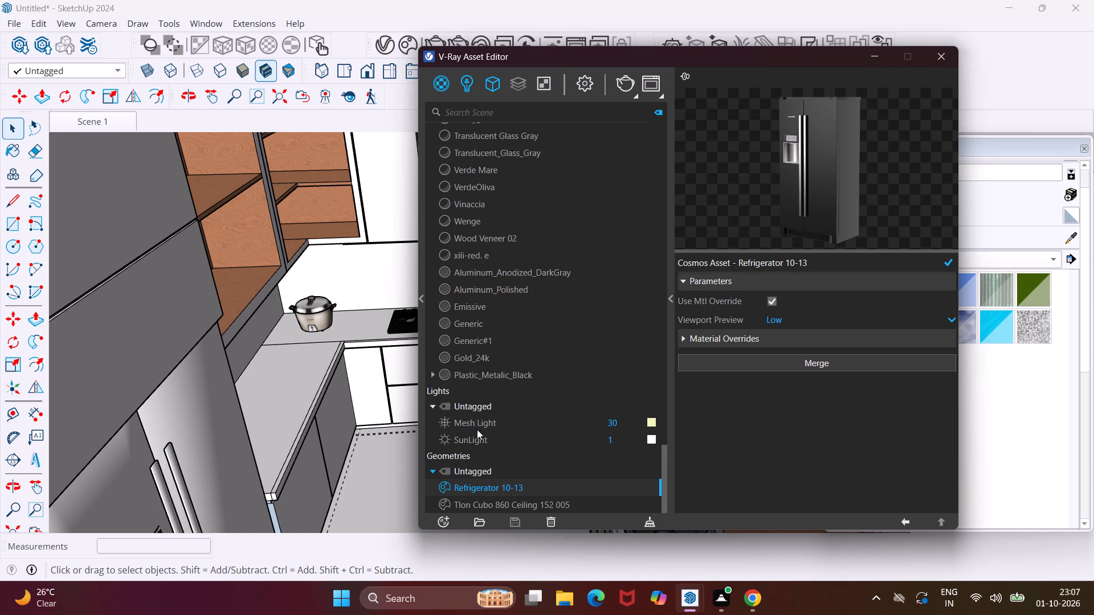
left_click(467, 91)
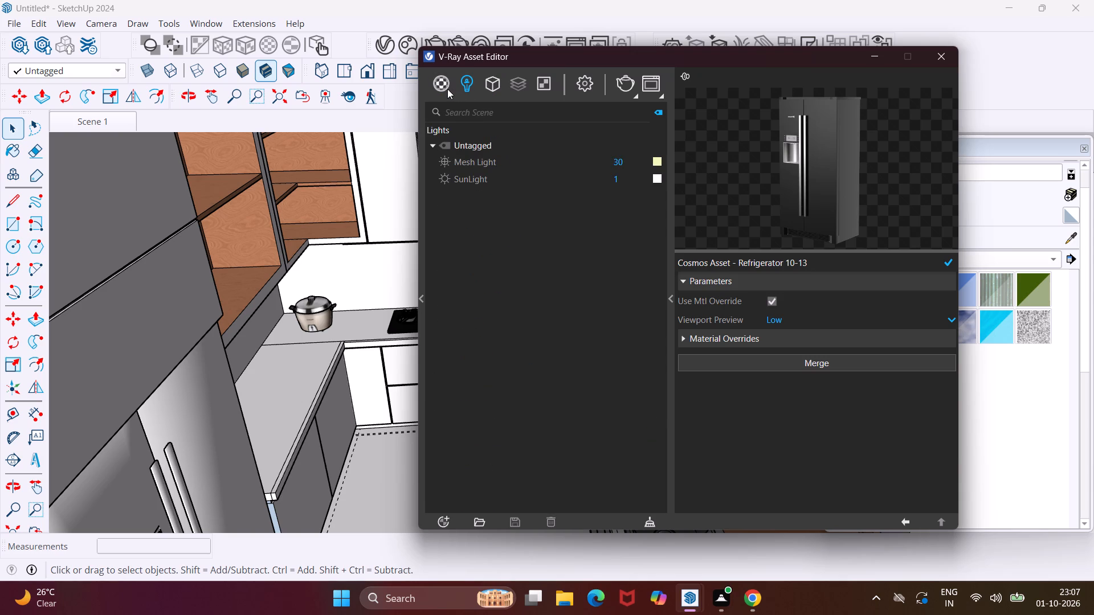
left_click(443, 87)
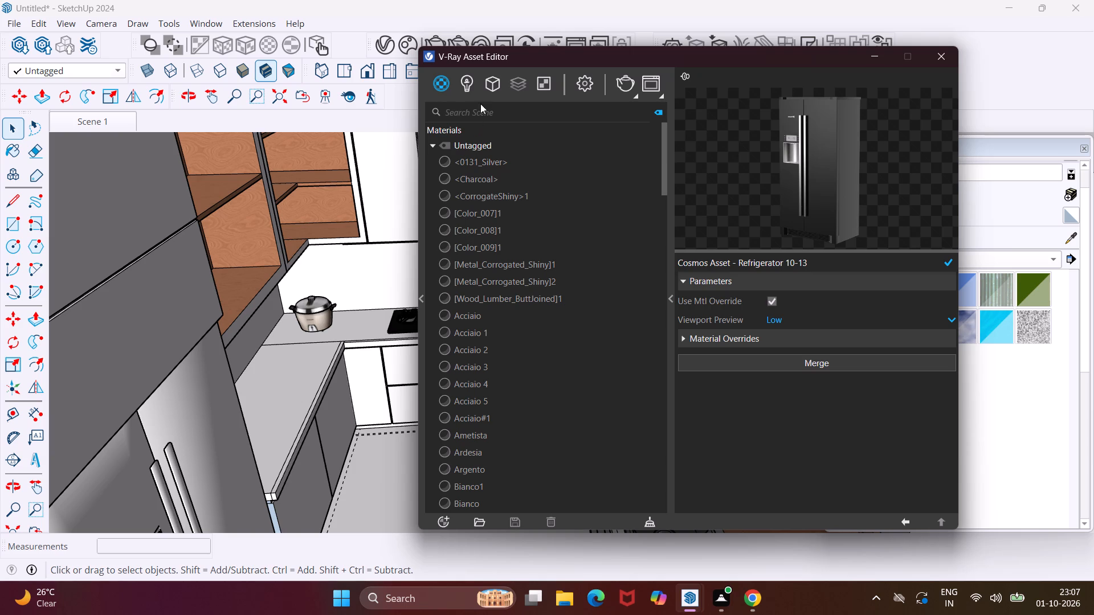
scroll(458, 385, "down", 5)
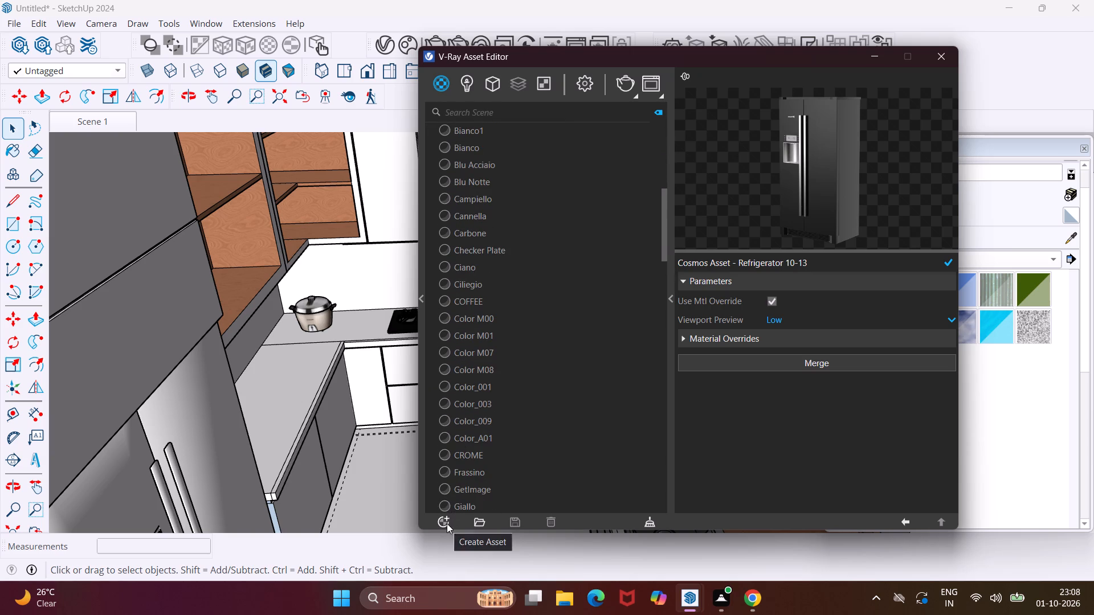
left_click(466, 490)
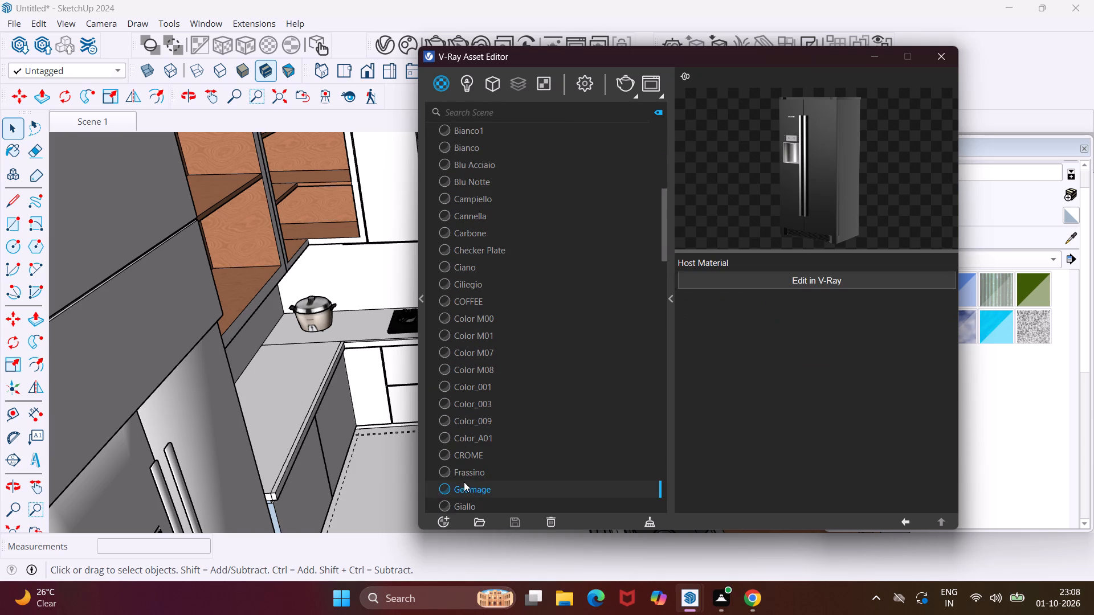
scroll(457, 430, "down", 3)
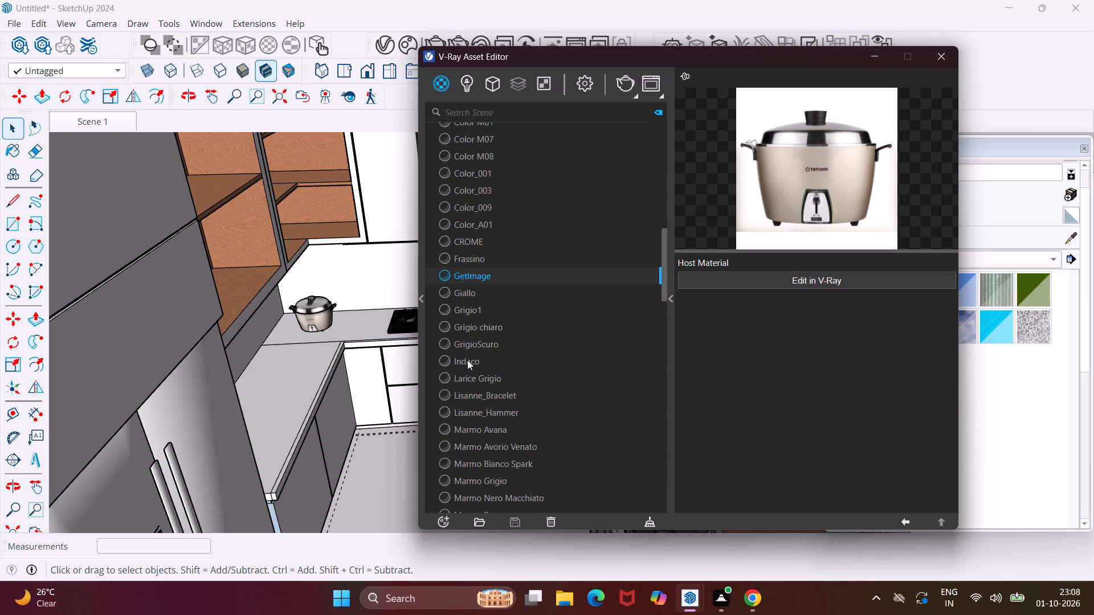
left_click(467, 360)
left_click(464, 337)
left_click(458, 303)
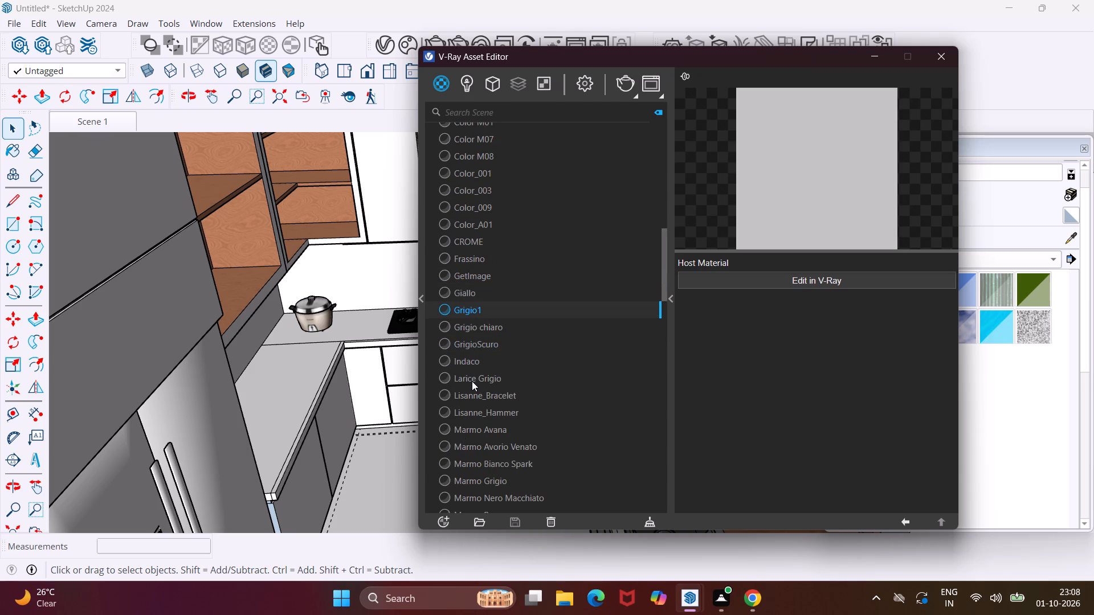
left_click(472, 381)
scroll(469, 377, "down", 6)
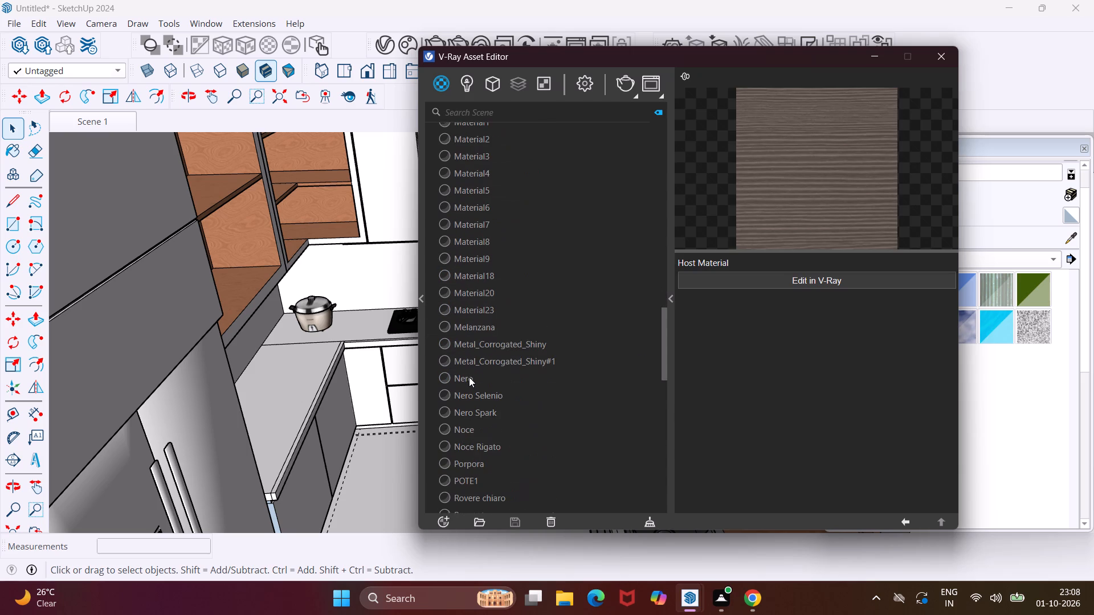
scroll(469, 377, "down", 11)
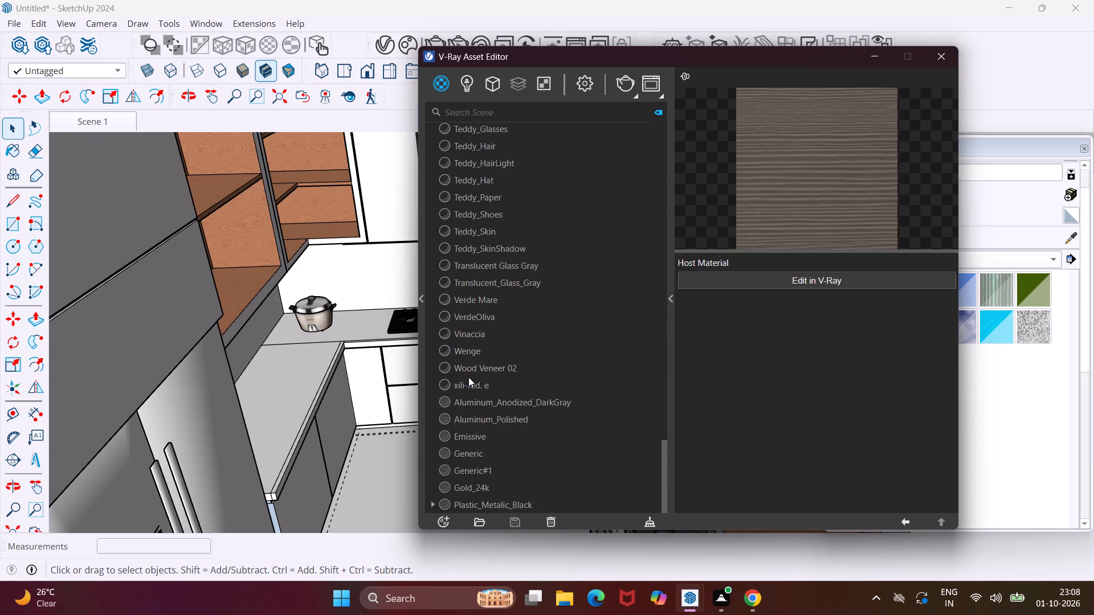
scroll(468, 377, "down", 6)
scroll(468, 455, "down", 2)
Set the Generic#1 material's diffuse color to a paler grey-green, RGB 0.816, 0.863, 0.798.
left_click(470, 470)
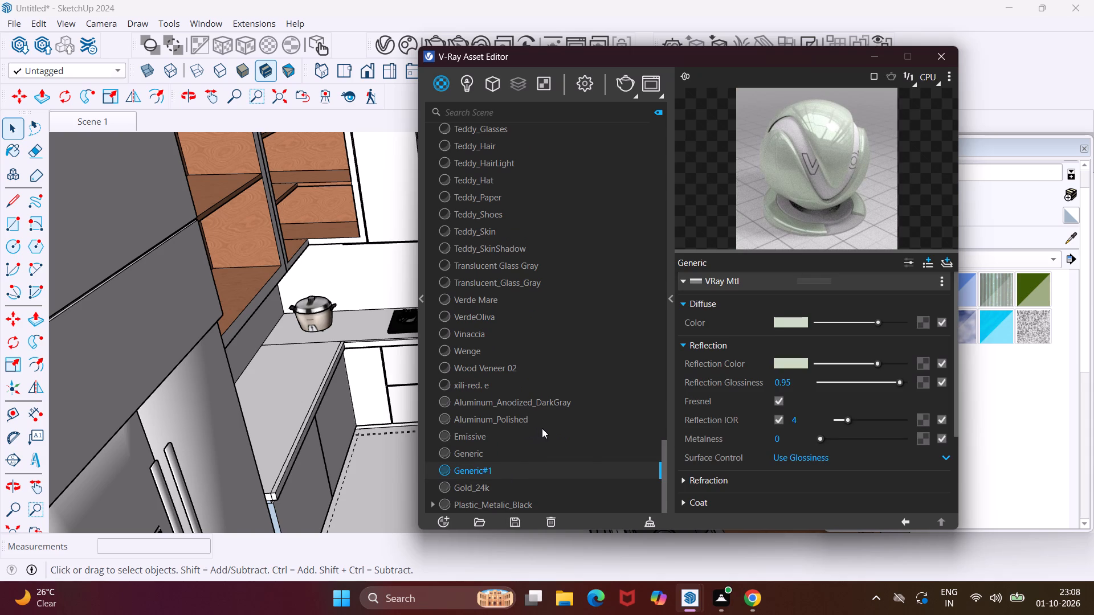
left_click(476, 453)
left_click(476, 473)
left_click(785, 324)
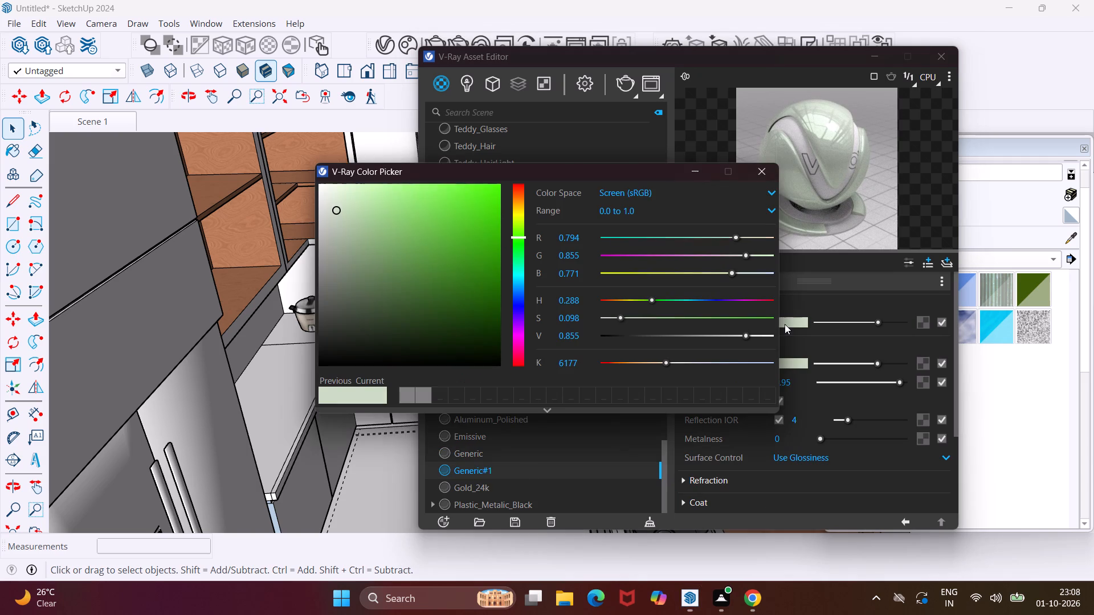
left_click(332, 200)
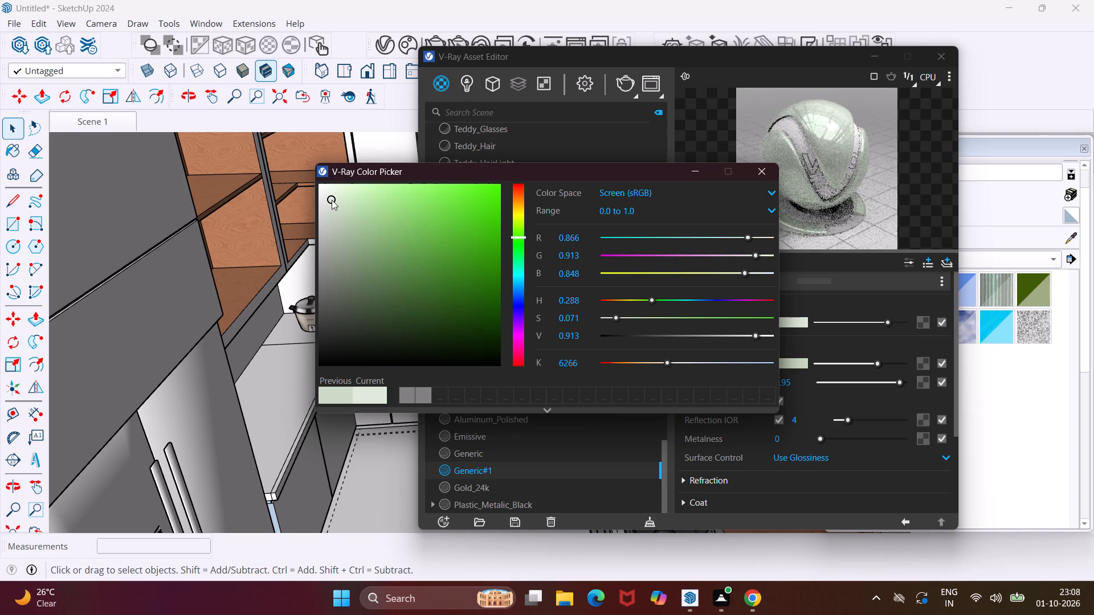
left_click(333, 209)
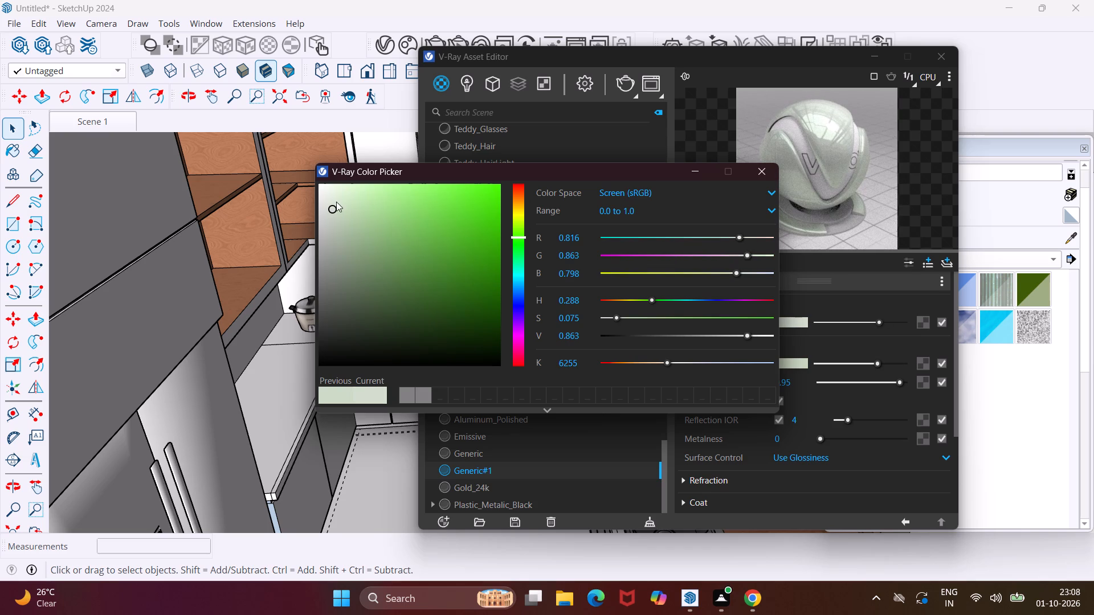
left_click(765, 167)
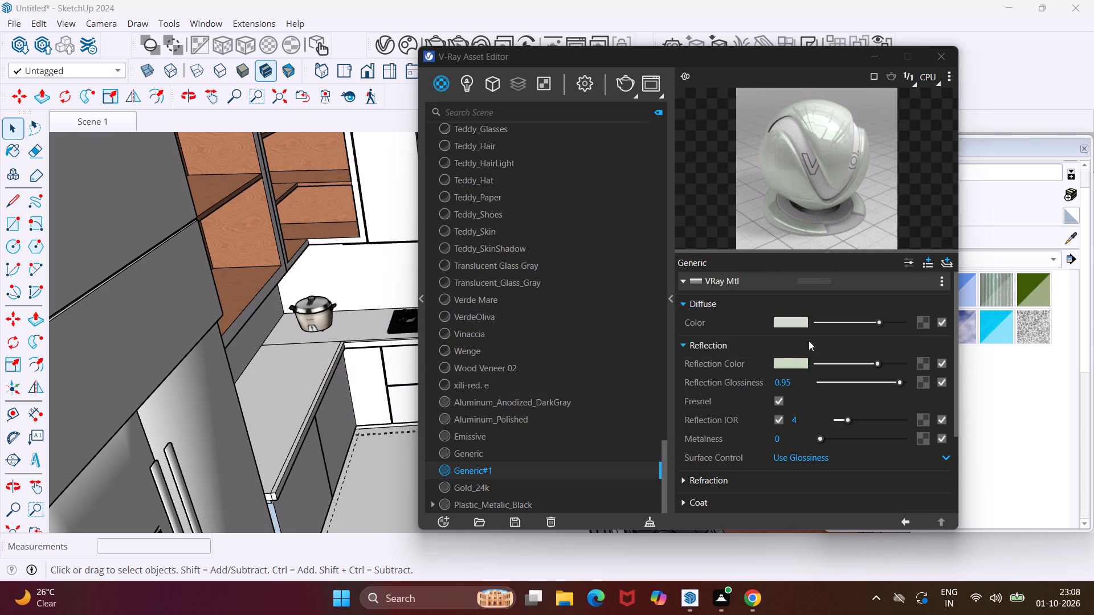
Set the Generic#1 material's reflection color to a paler grey-green, RGB 0.816, 0.866, 0.788.
left_click(792, 364)
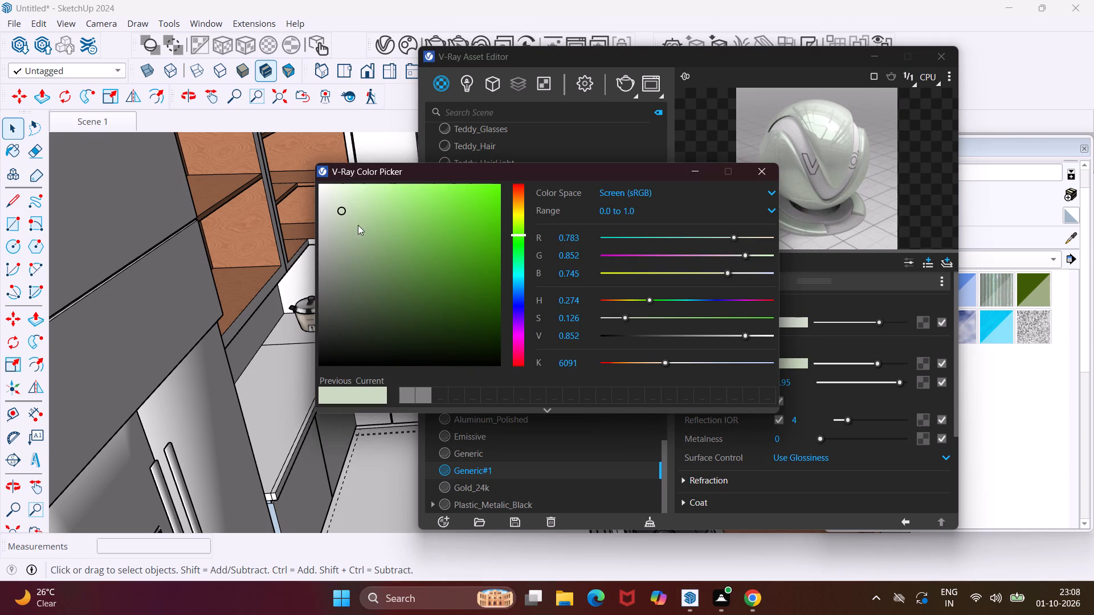
left_click(335, 203)
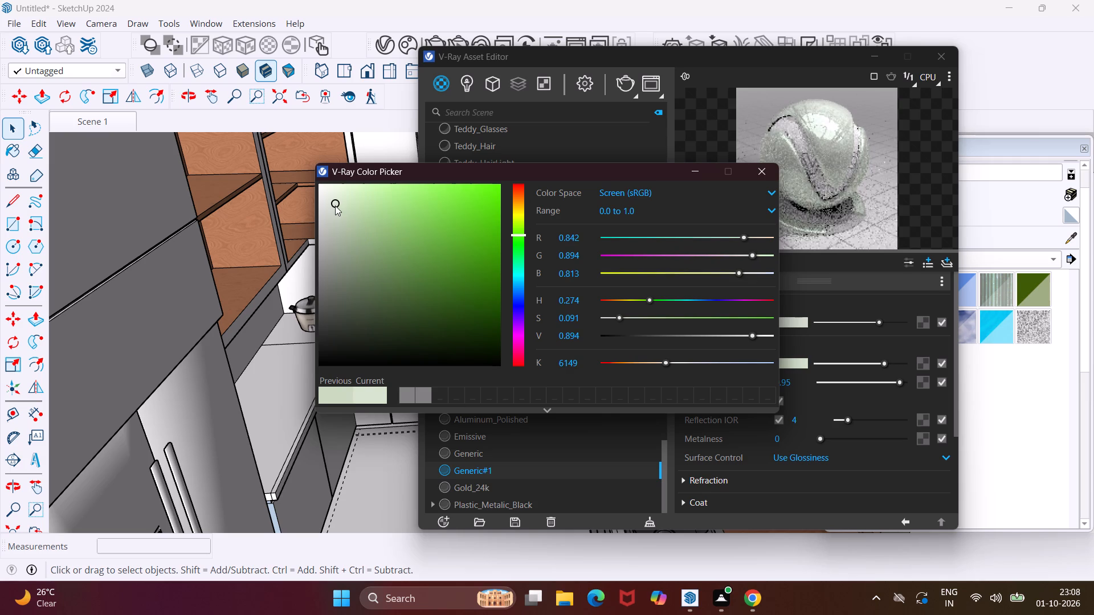
left_click(335, 208)
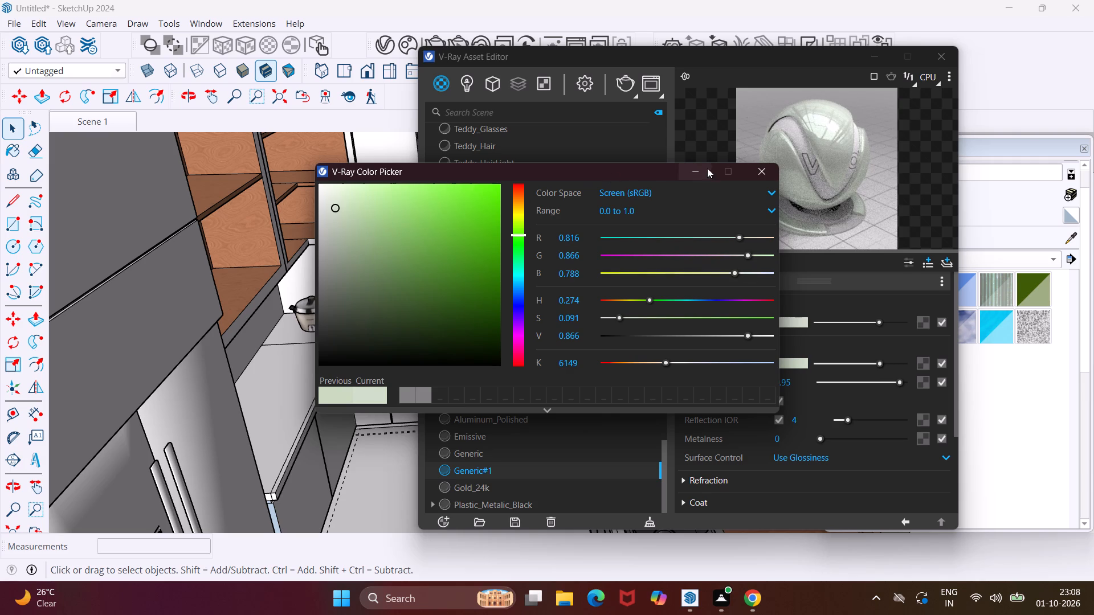
left_click(757, 169)
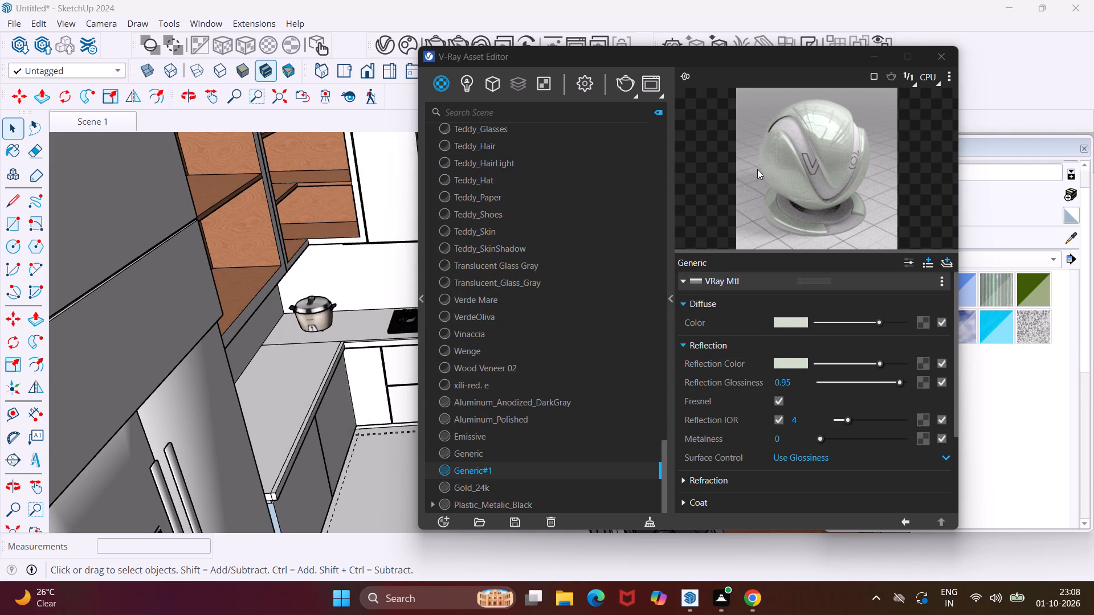
left_click(935, 60)
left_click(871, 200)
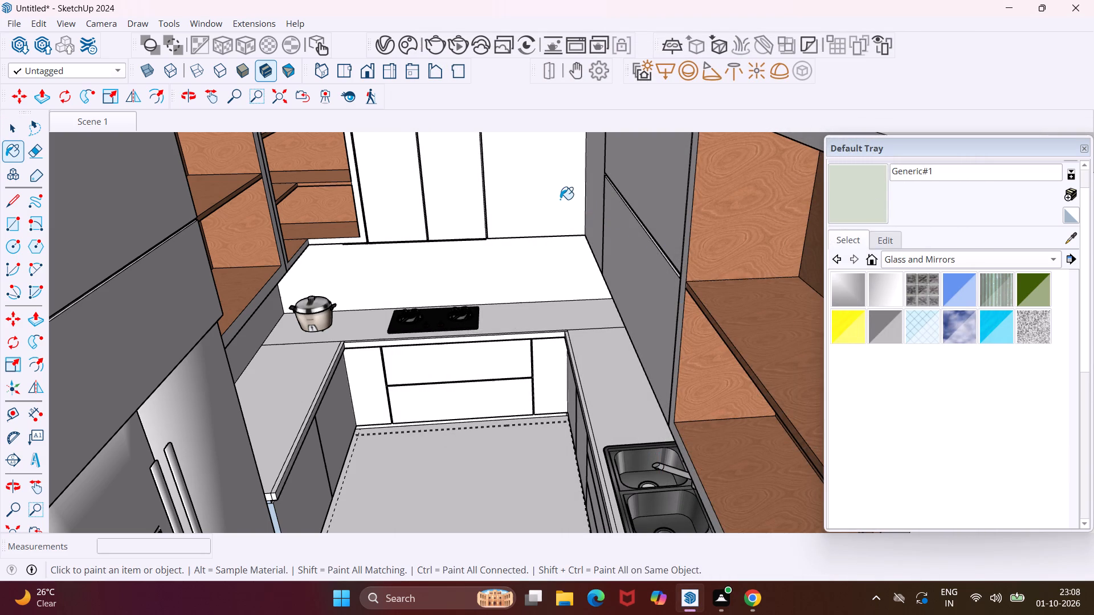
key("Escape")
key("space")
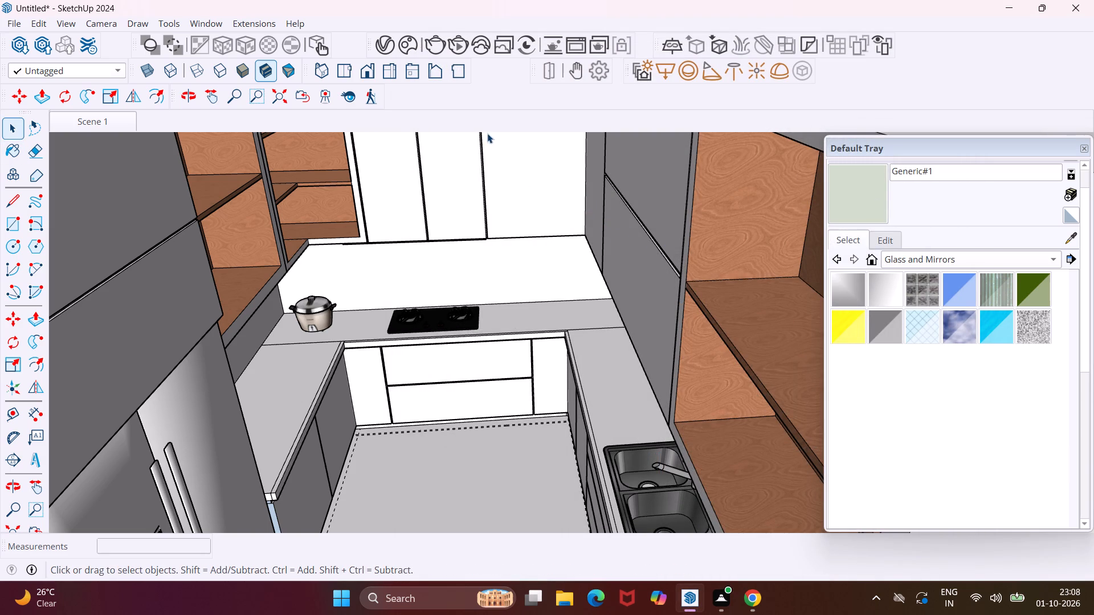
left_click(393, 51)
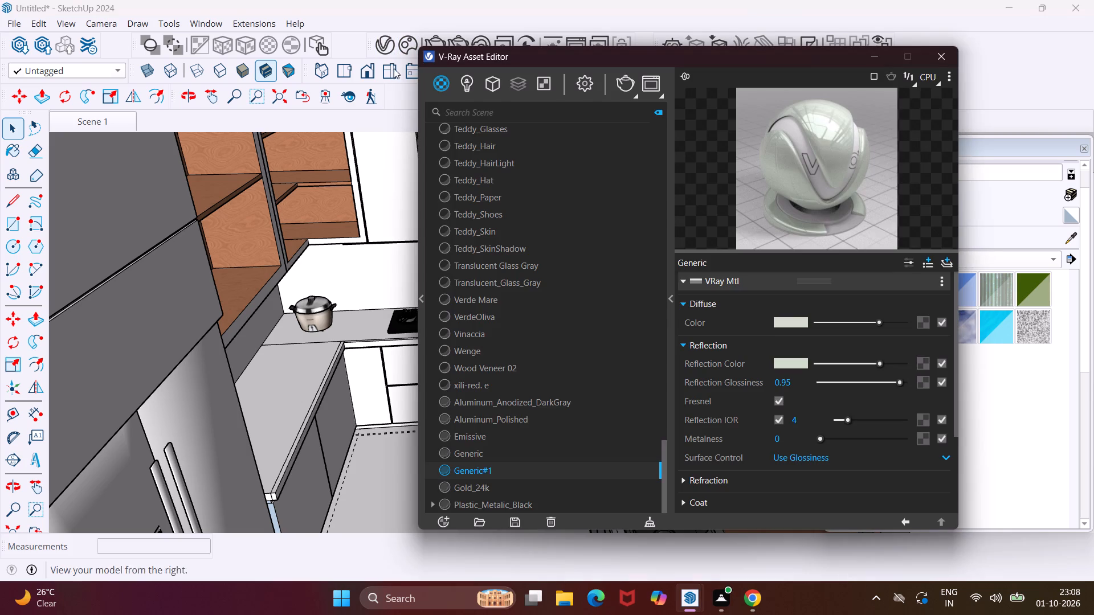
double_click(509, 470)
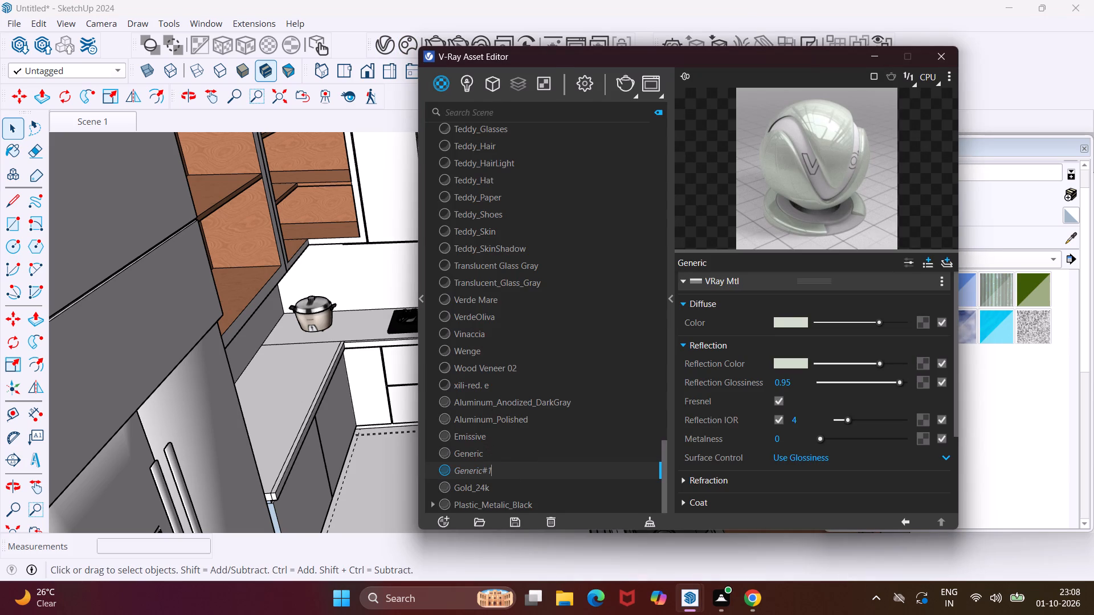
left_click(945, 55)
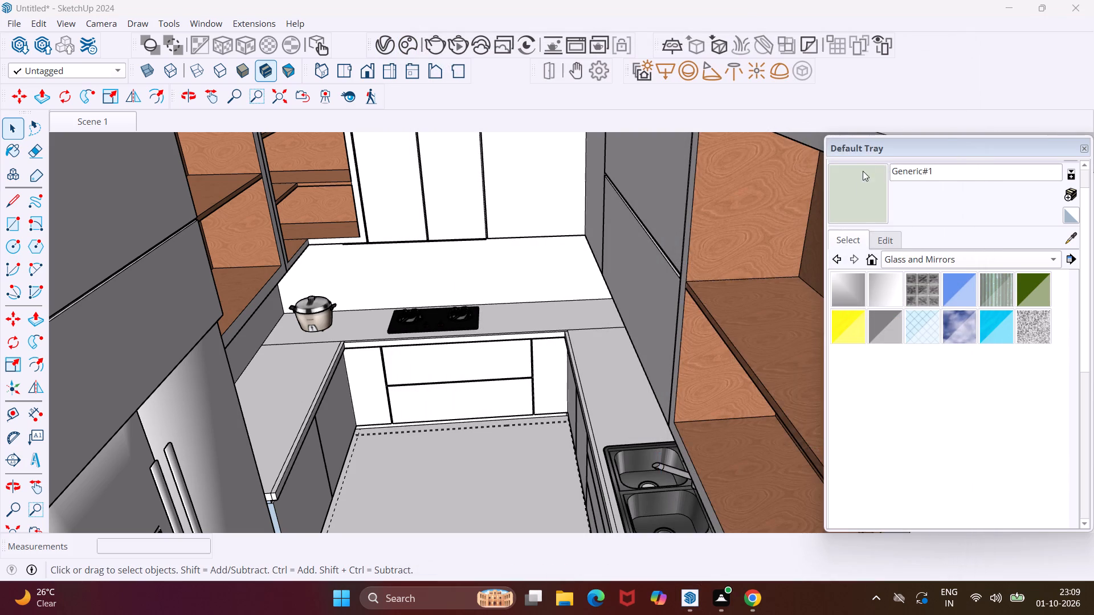
Paint the three upper cabinet fronts on the back wall above the hob with Generic#1.
left_click(858, 192)
left_click(550, 196)
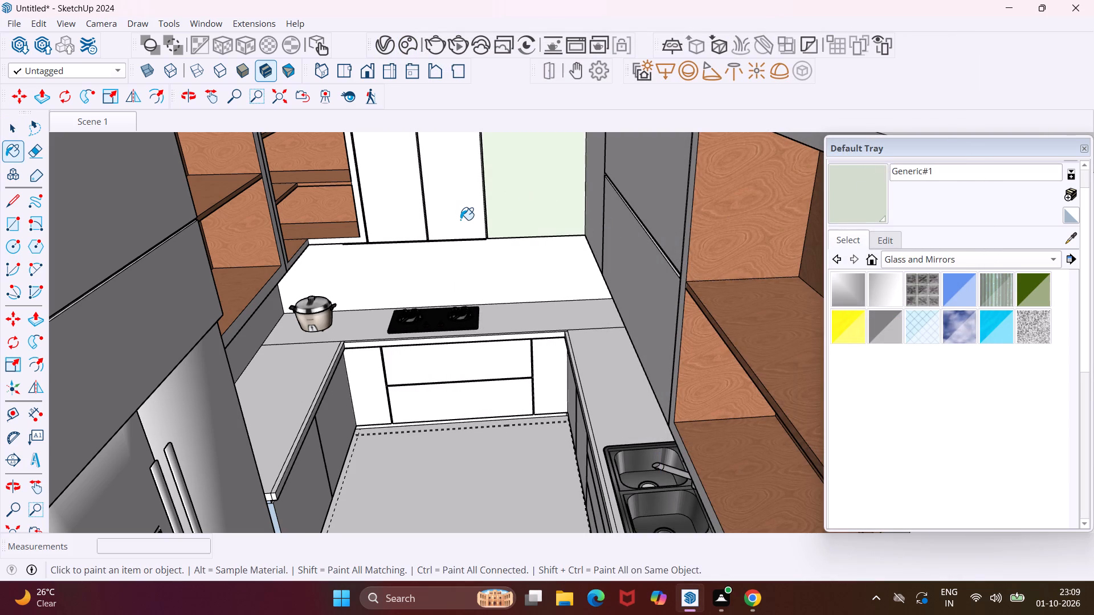
left_click(459, 217)
left_click(403, 216)
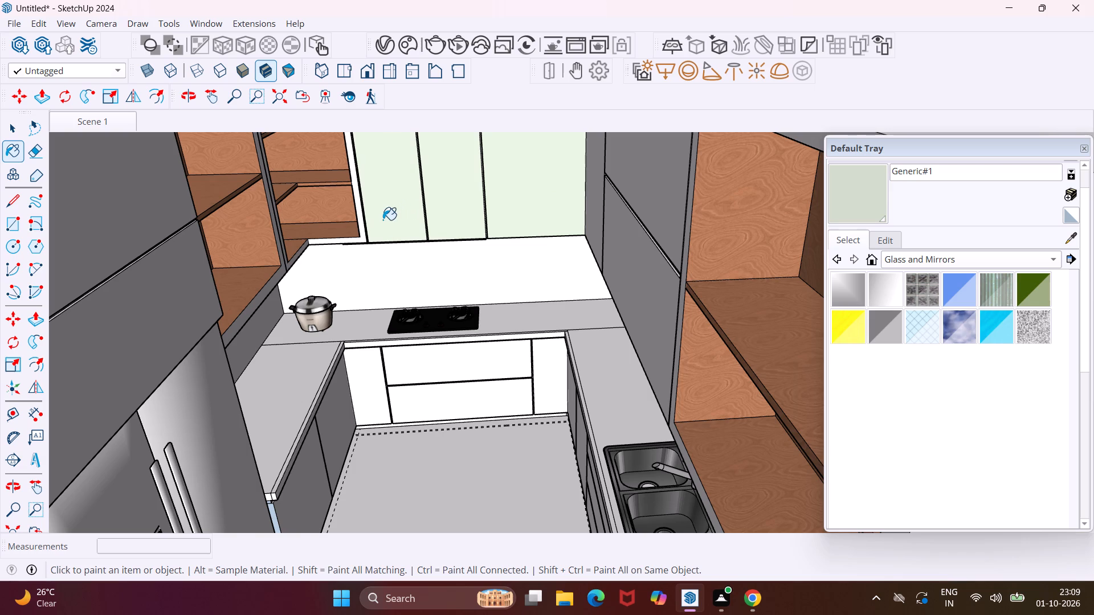
Paint the tall cabinet unit's front panels around the fridge with Generic#1, including the upper fronts and the lower side panel.
scroll(383, 220, "down", 5)
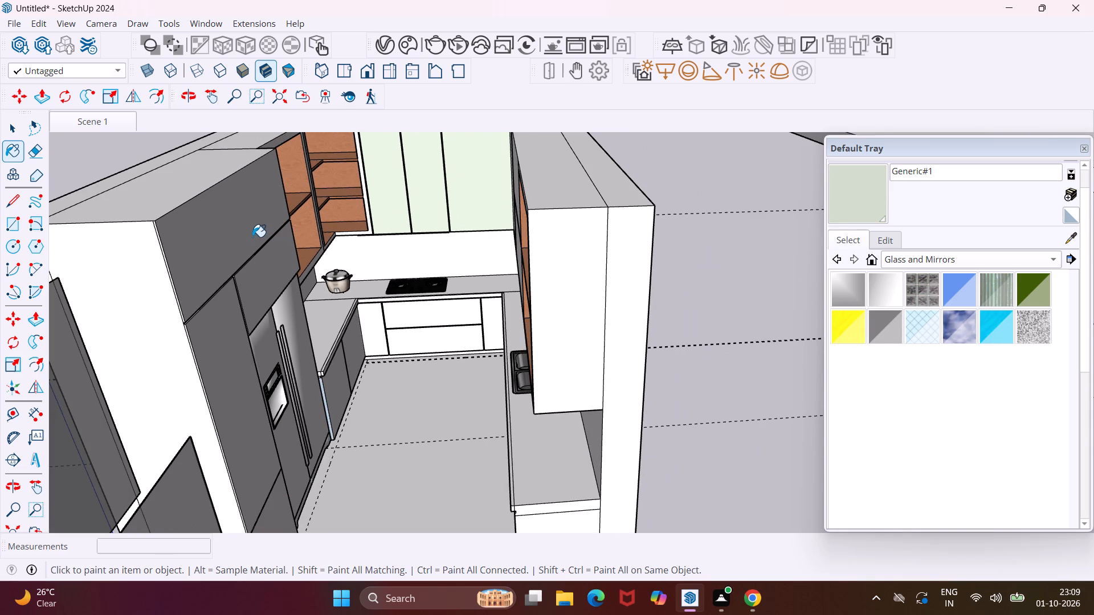
left_click(247, 233)
left_click(272, 262)
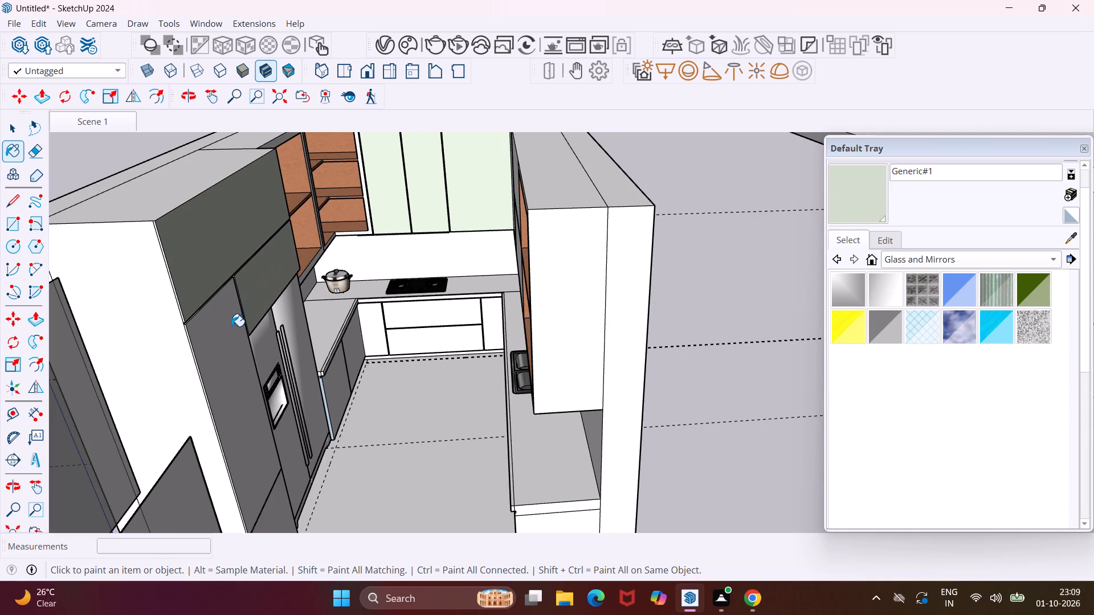
left_click(231, 326)
left_click(280, 502)
Paint the base cabinet fronts beside the fridge and the front panel and drawers under the hob with Generic#1.
left_click(332, 372)
left_click(351, 345)
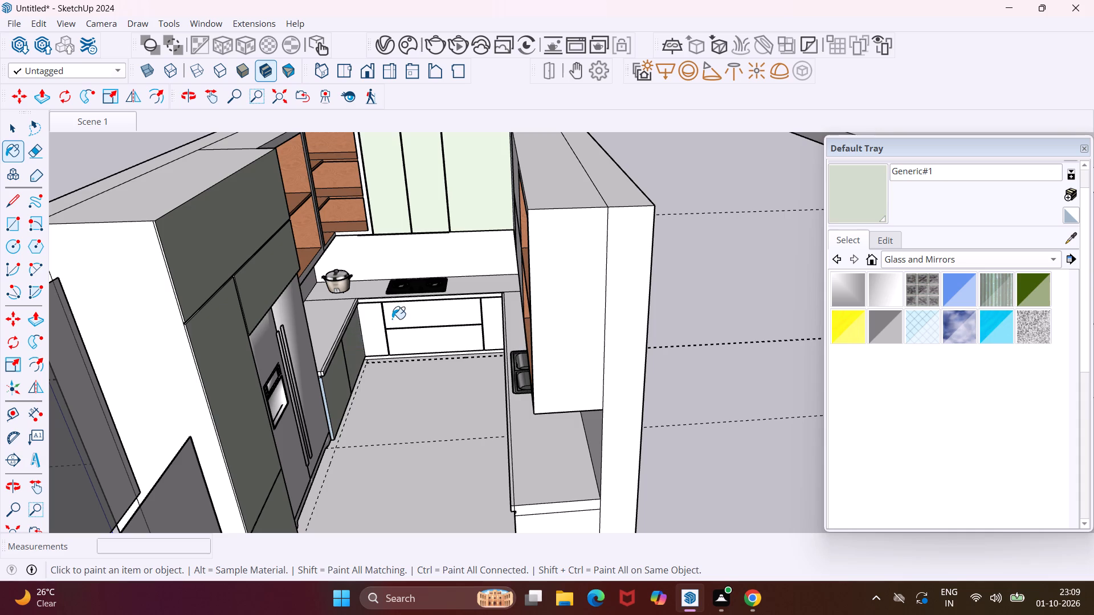
left_click(380, 325)
left_click(393, 318)
left_click(418, 335)
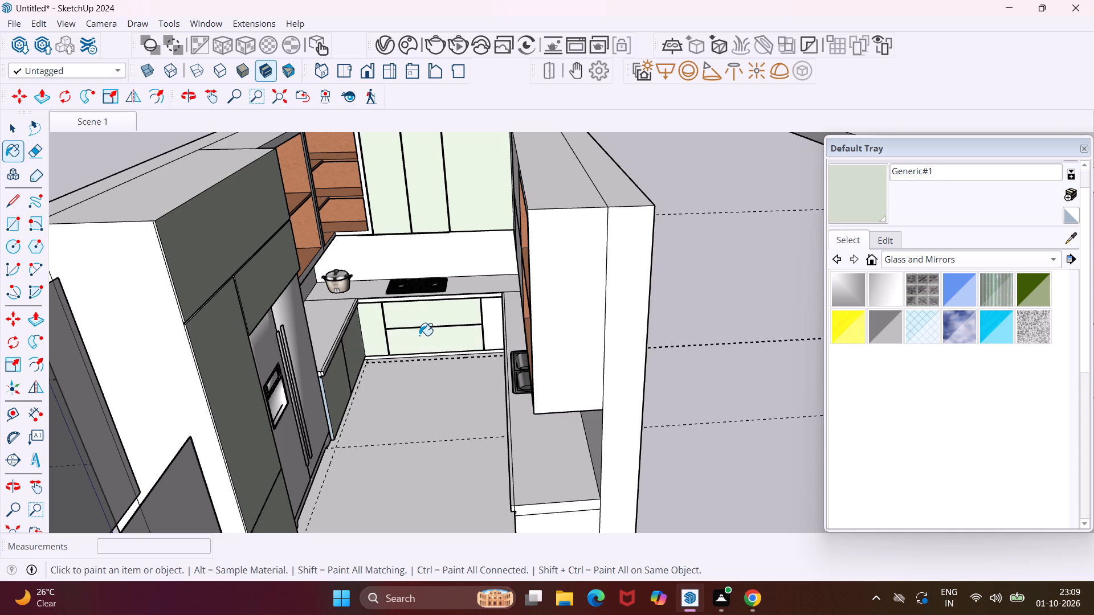
Paint the upper cabinet fronts on the sink wall, including the narrow corner panel, with Generic#1.
middle_click_drag(419, 335, 503, 304)
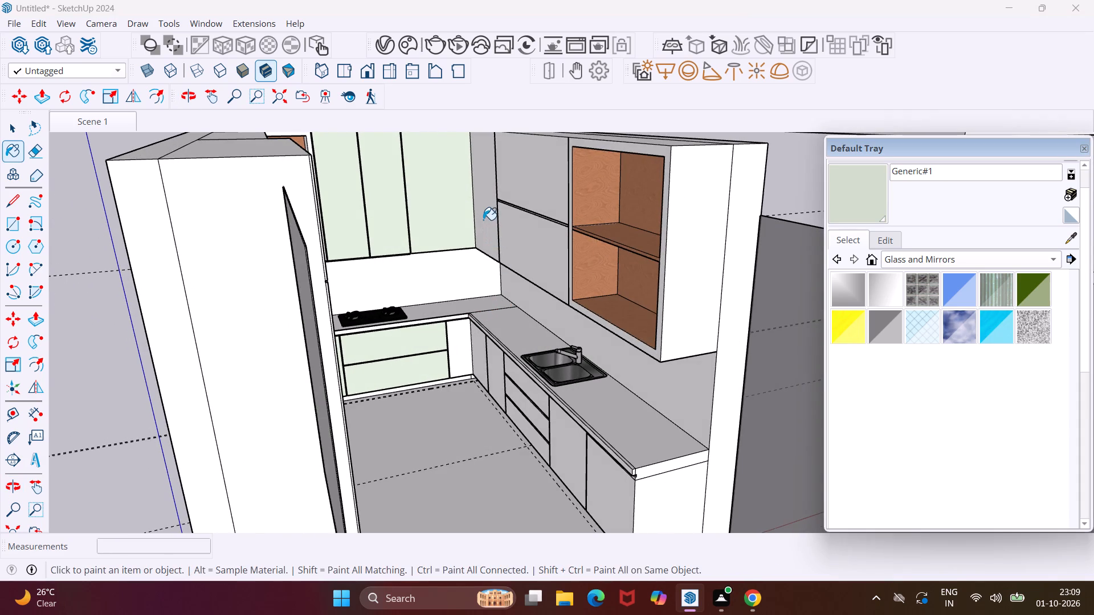
left_click(483, 220)
left_click(550, 187)
left_click(553, 243)
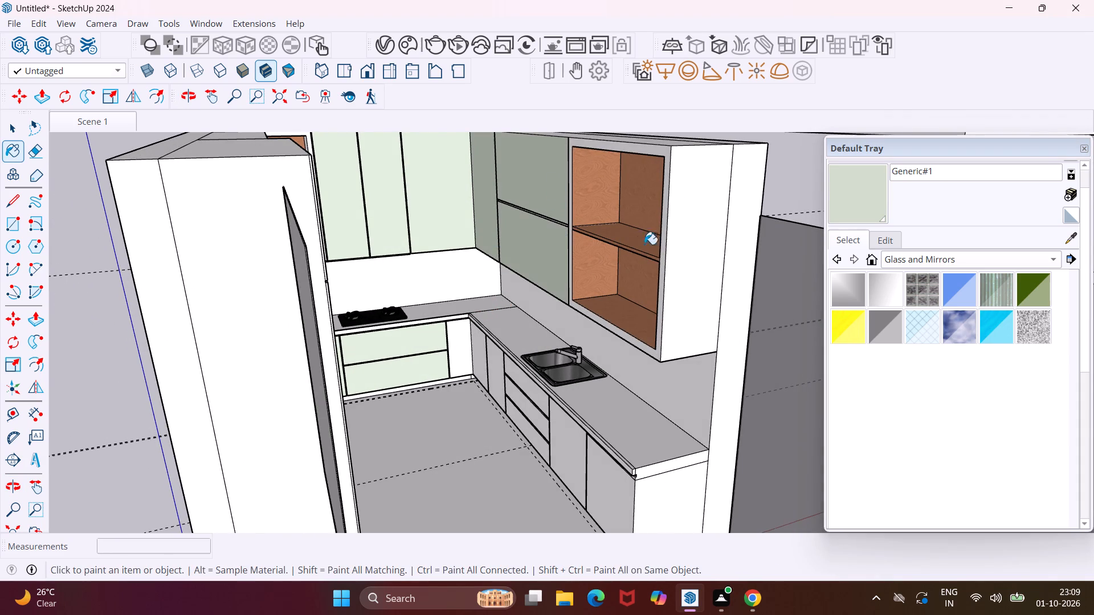
Paint the base doors and three drawer fronts along the sink wall, plus the corner panel beside the hob drawers, with Generic#1.
left_click(557, 431)
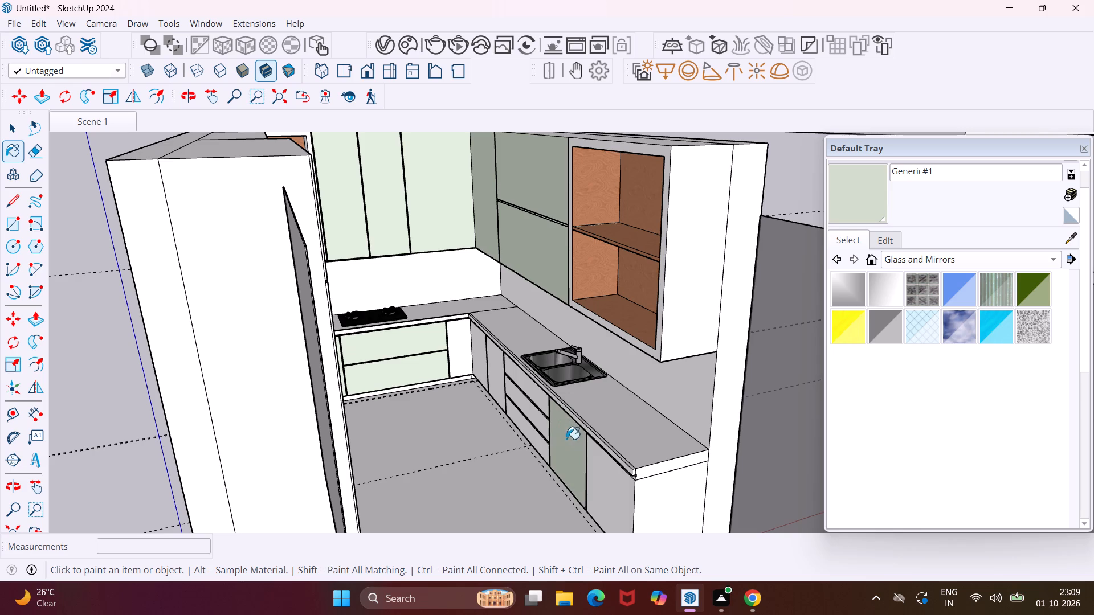
left_click(607, 481)
left_click(537, 401)
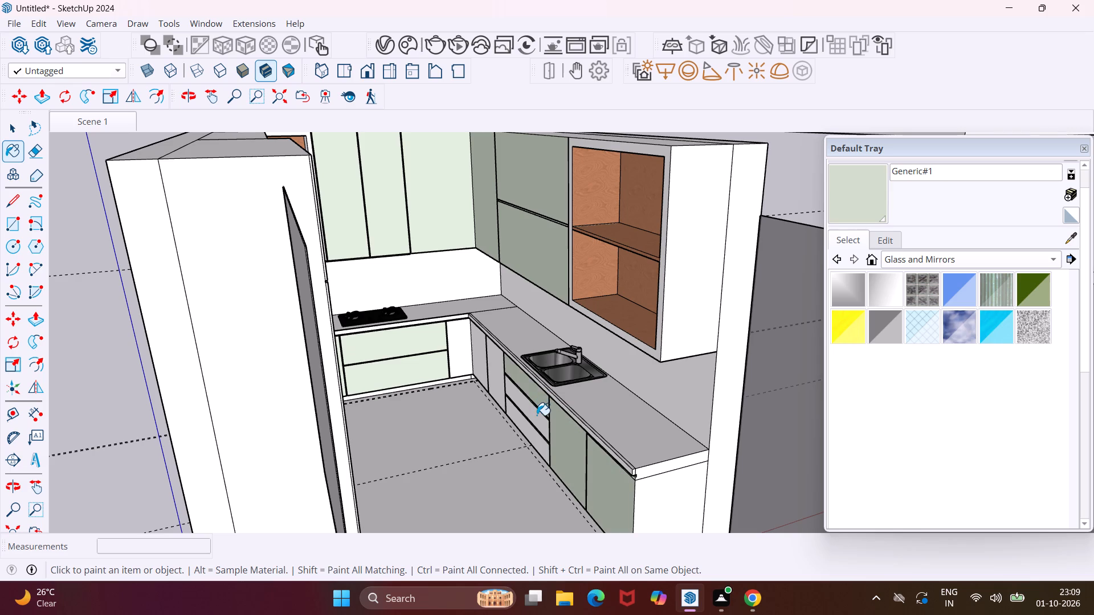
left_click(537, 417)
left_click(527, 433)
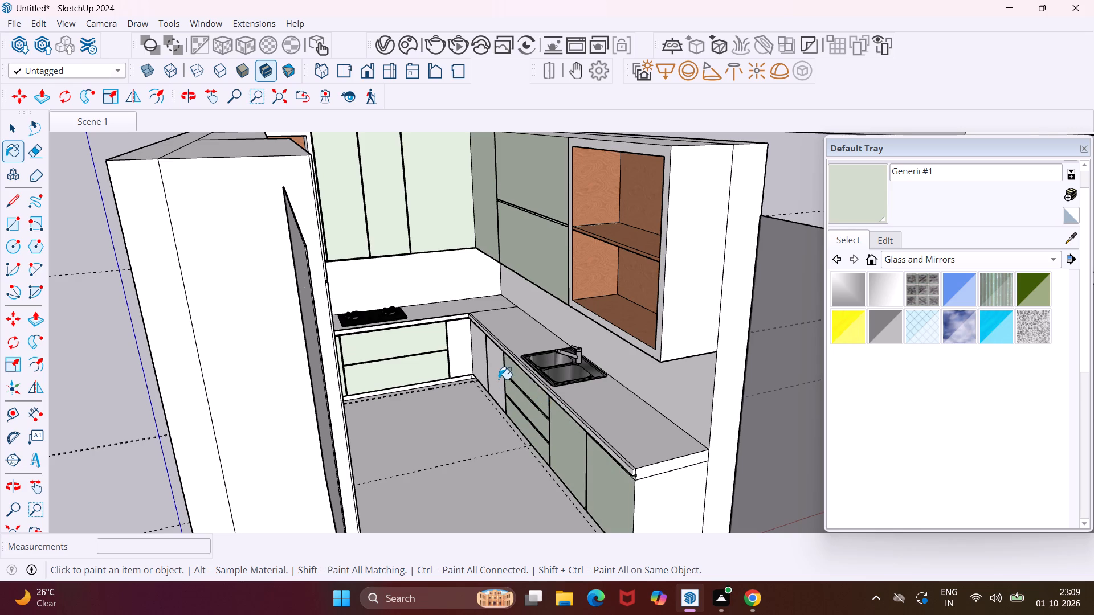
left_click(499, 379)
left_click(472, 357)
left_click(460, 348)
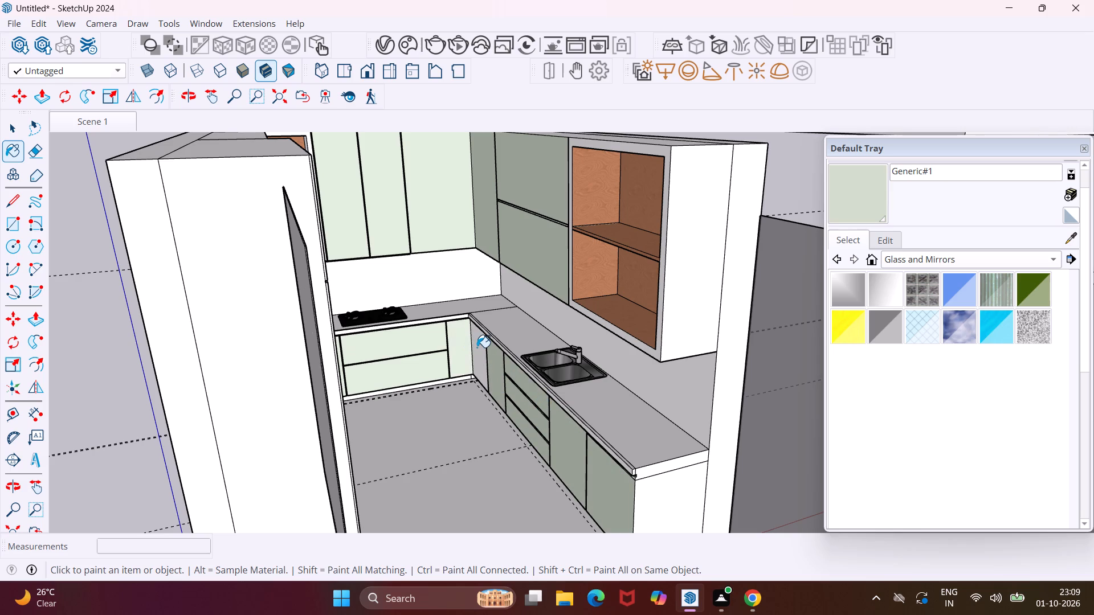
left_click(477, 347)
Inspect the painted cabinet fronts on all sides of the kitchen from several angles.
middle_click_drag(477, 347, 419, 354)
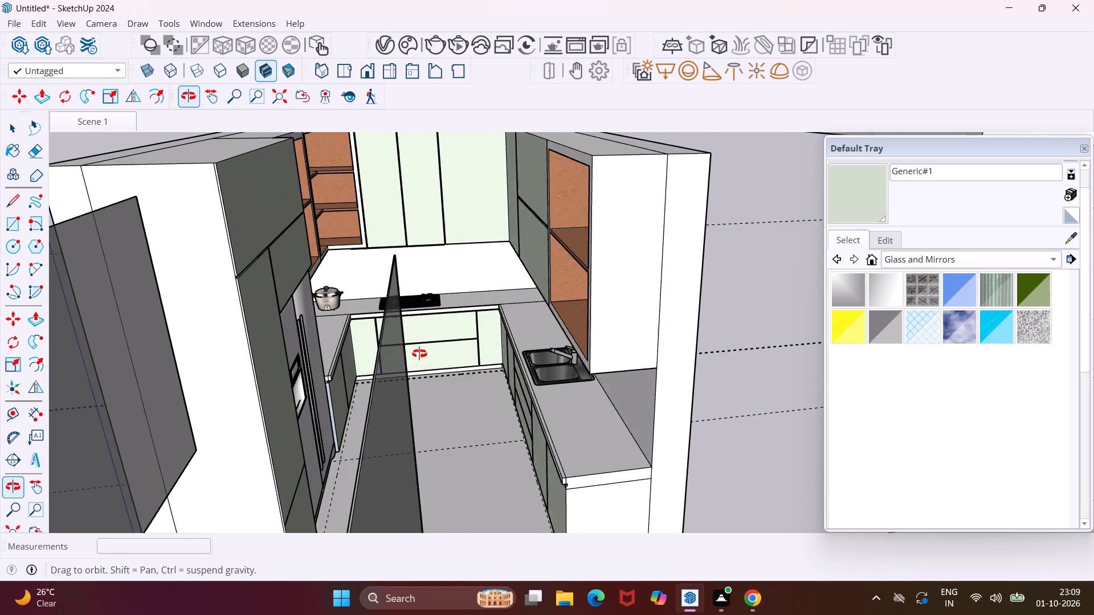
middle_click_drag(419, 354, 309, 384)
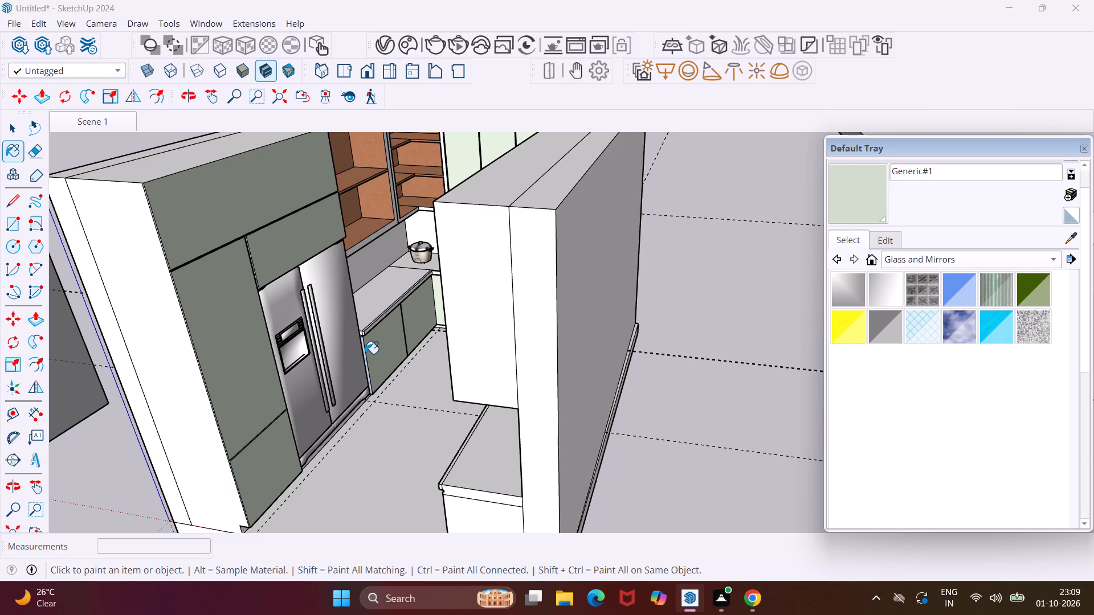
middle_click_drag(365, 354, 460, 329)
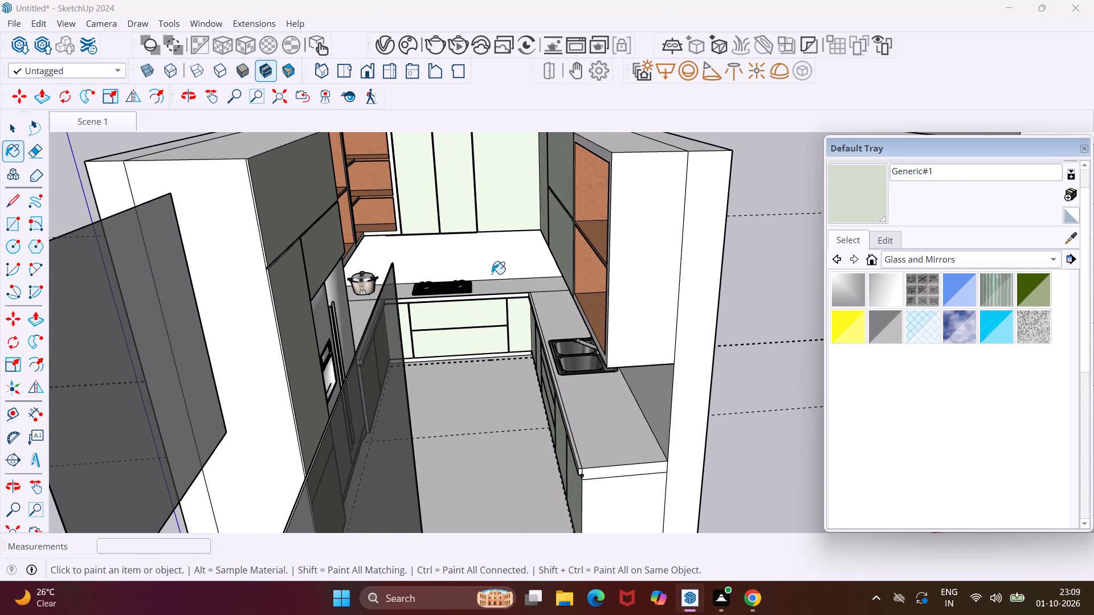
middle_click_drag(529, 210, 537, 260)
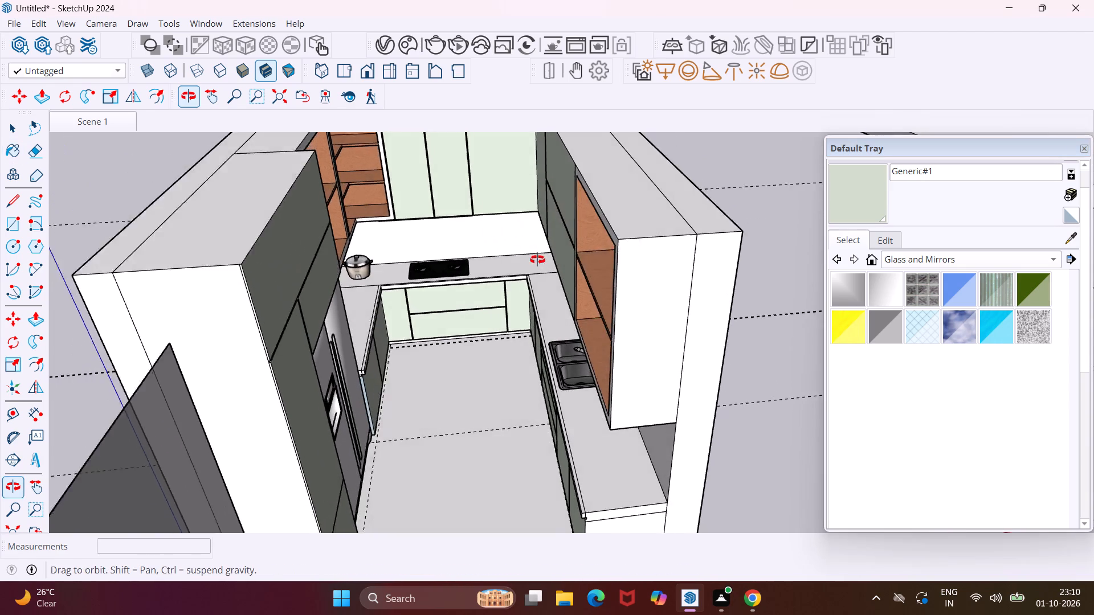
middle_click_drag(537, 260, 561, 282)
scroll(441, 237, "down", 4)
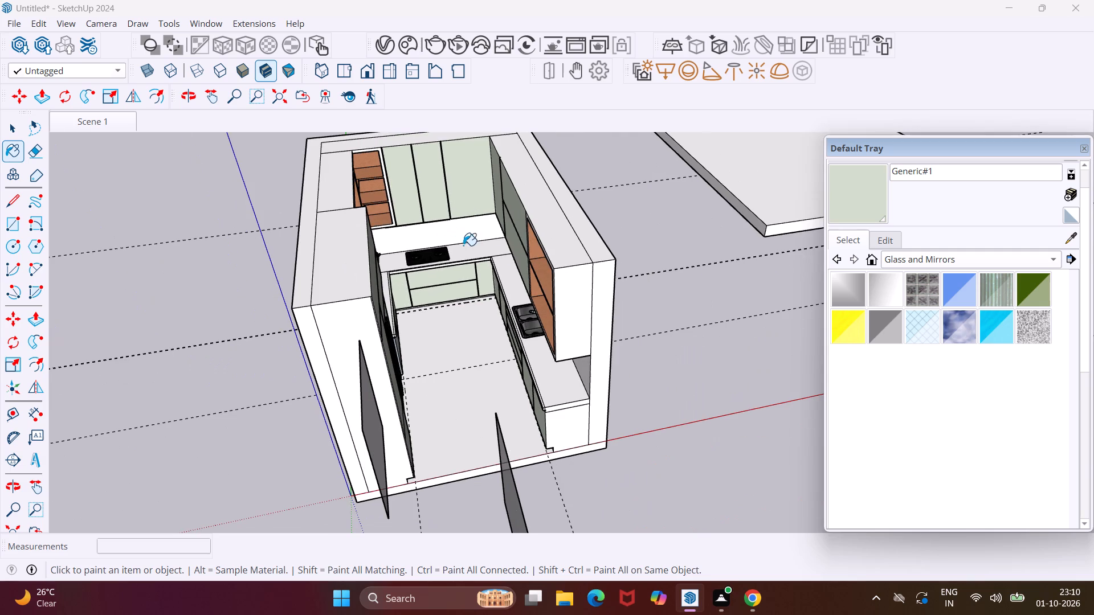
middle_click_drag(572, 305, 610, 281)
middle_click_drag(487, 247, 475, 239)
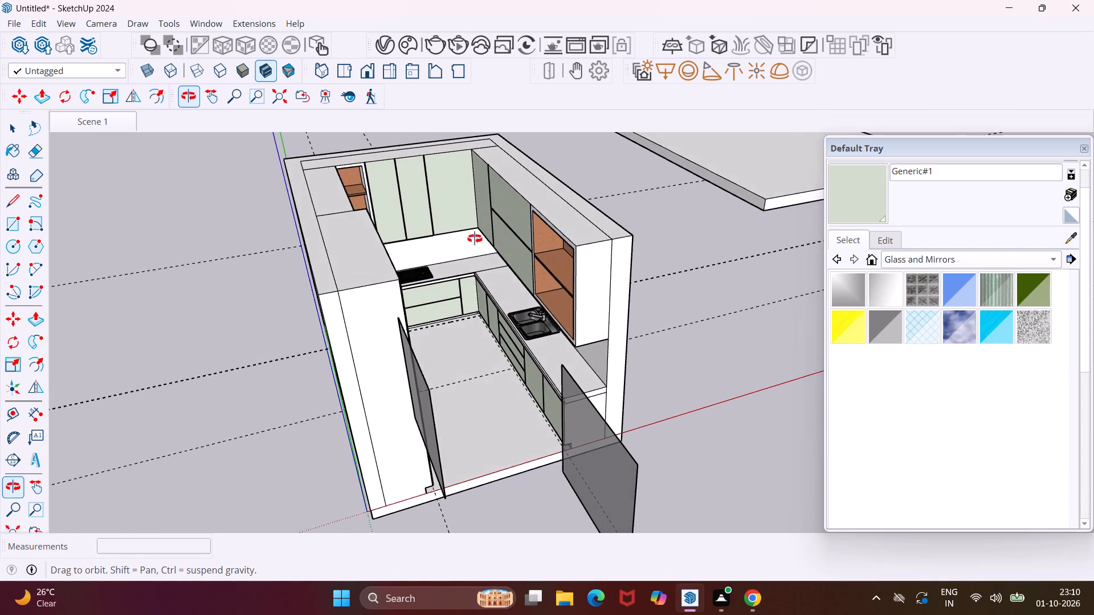
middle_click_drag(475, 239, 280, 202)
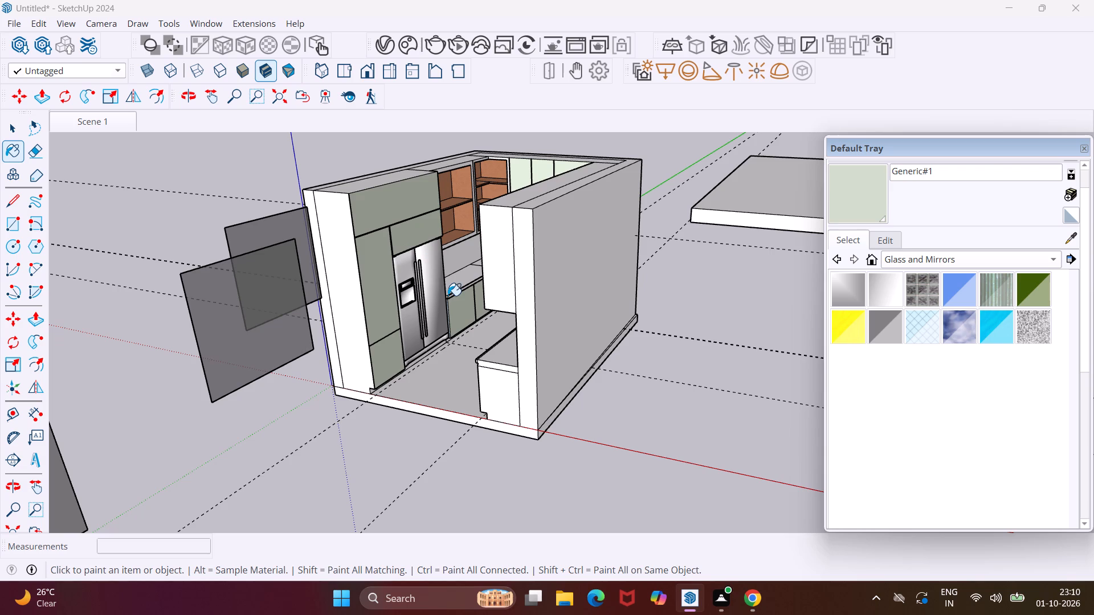
middle_click_drag(444, 294, 503, 278)
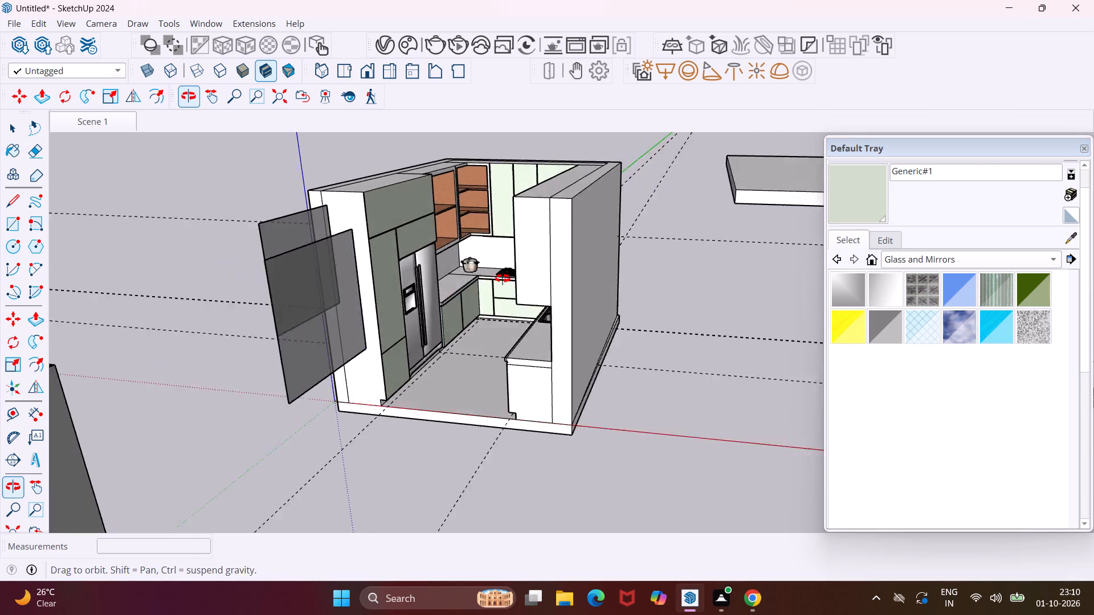
middle_click_drag(503, 278, 625, 244)
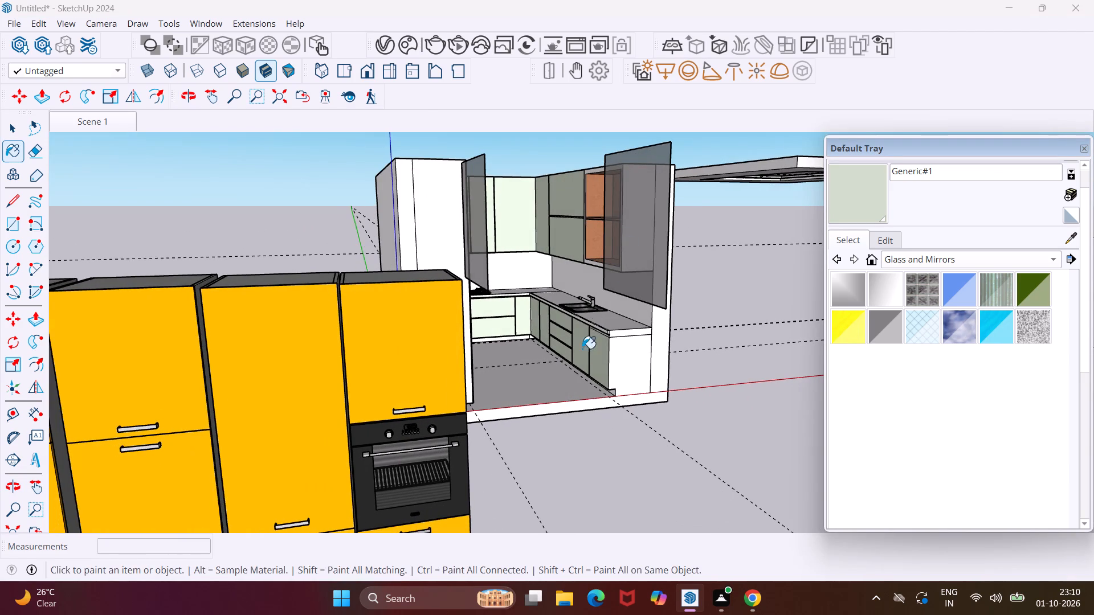
scroll(573, 364, "up", 4)
middle_click_drag(572, 354, 566, 317)
scroll(572, 354, "up", 1)
scroll(528, 317, "down", 4)
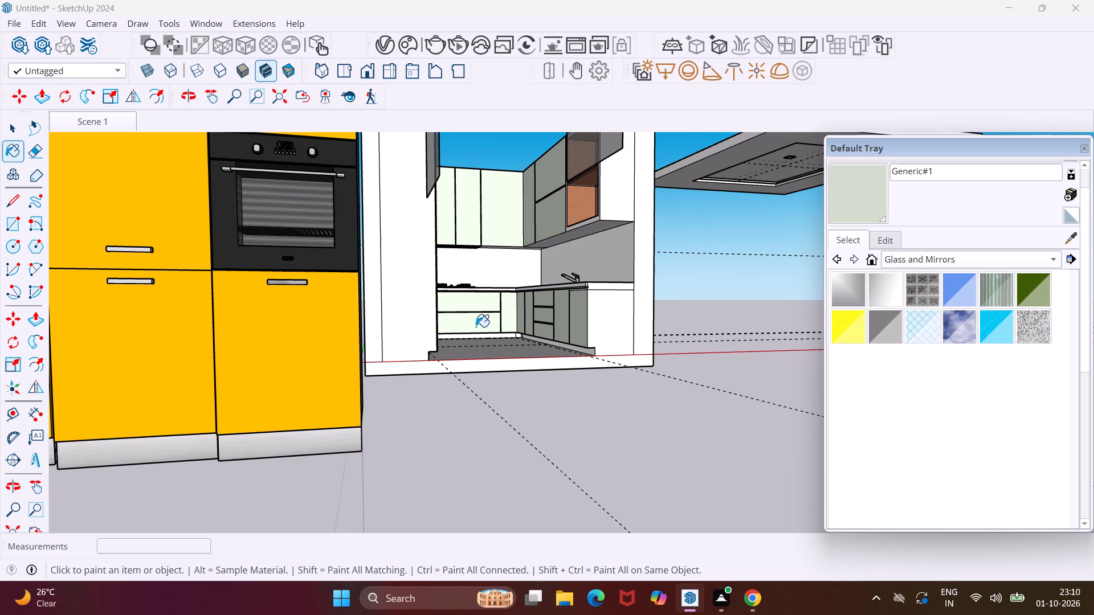
key("Escape")
key("space")
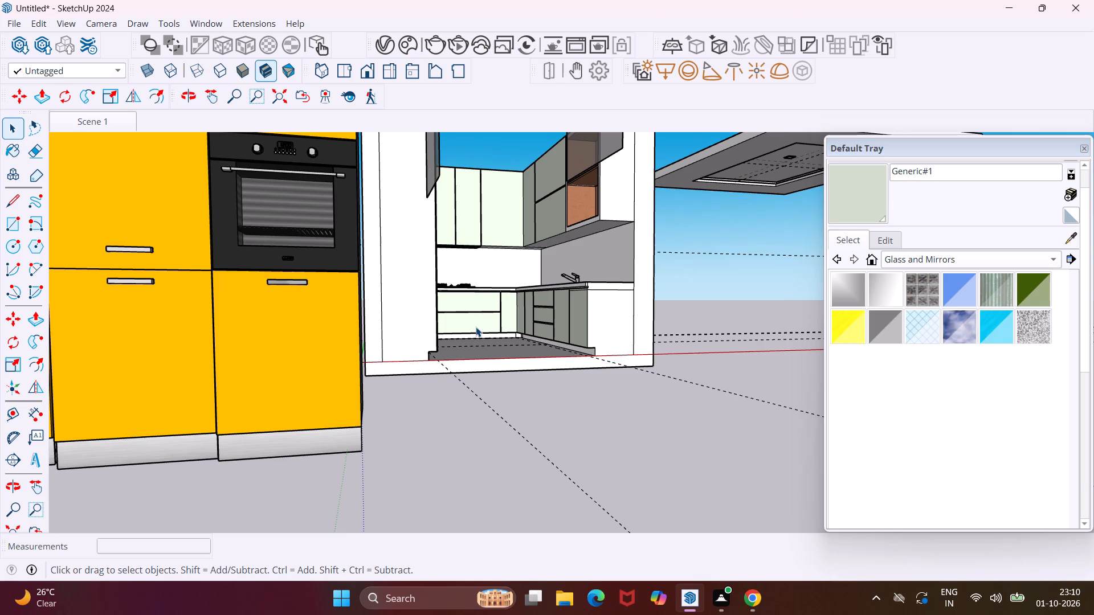
scroll(500, 247, "up", 3)
middle_click_drag(499, 199, 418, 298)
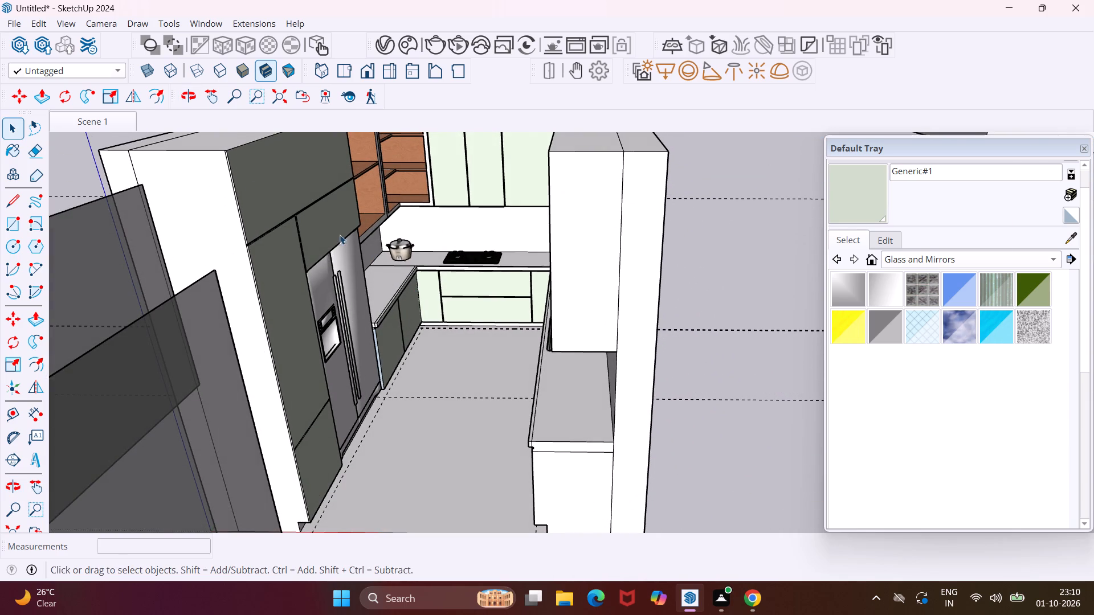
Browse the Downloads folder for a SketchUp model to import and compare the previews of the plant files.
left_click(15, 20)
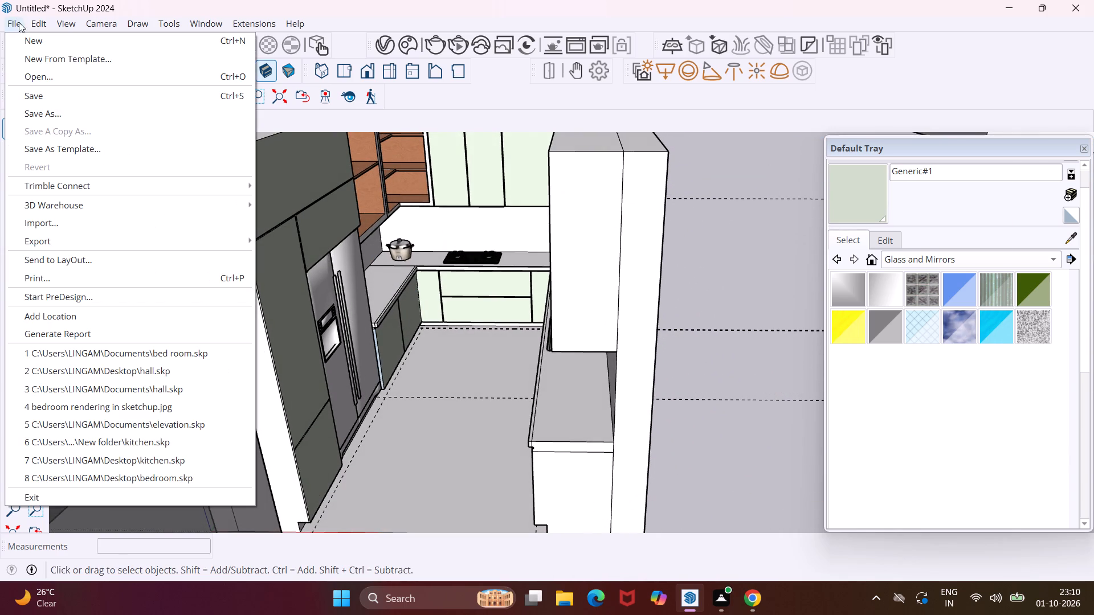
left_click(93, 227)
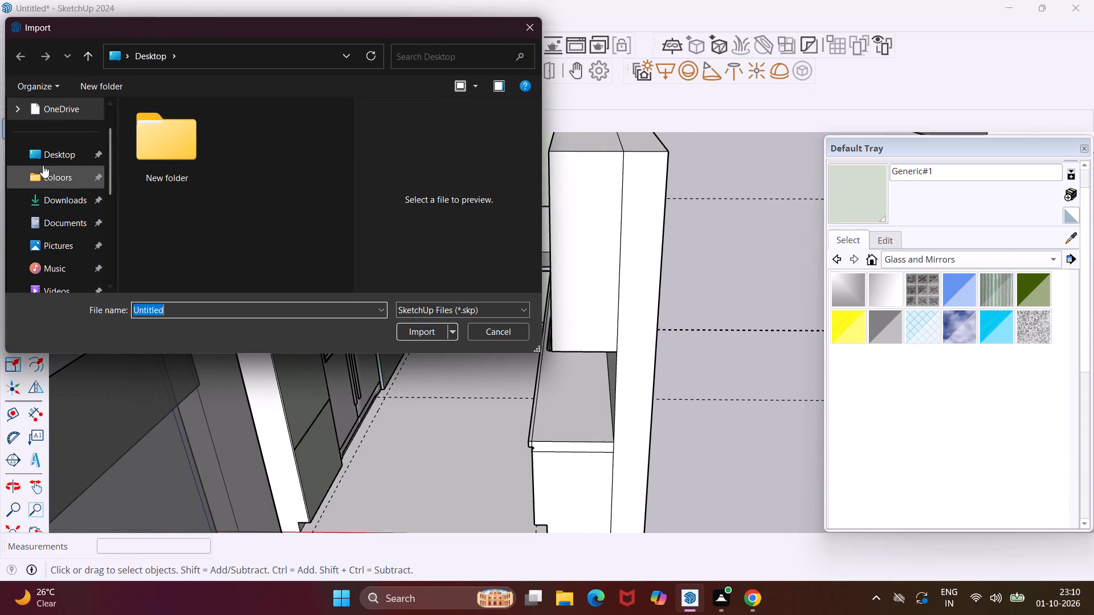
left_click(58, 198)
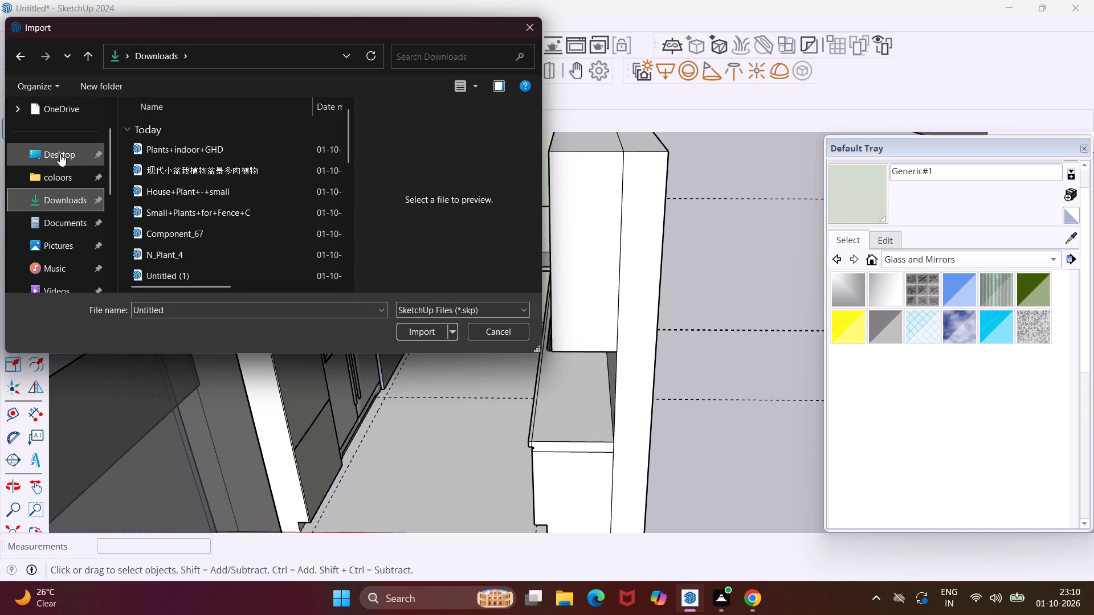
left_click(60, 154)
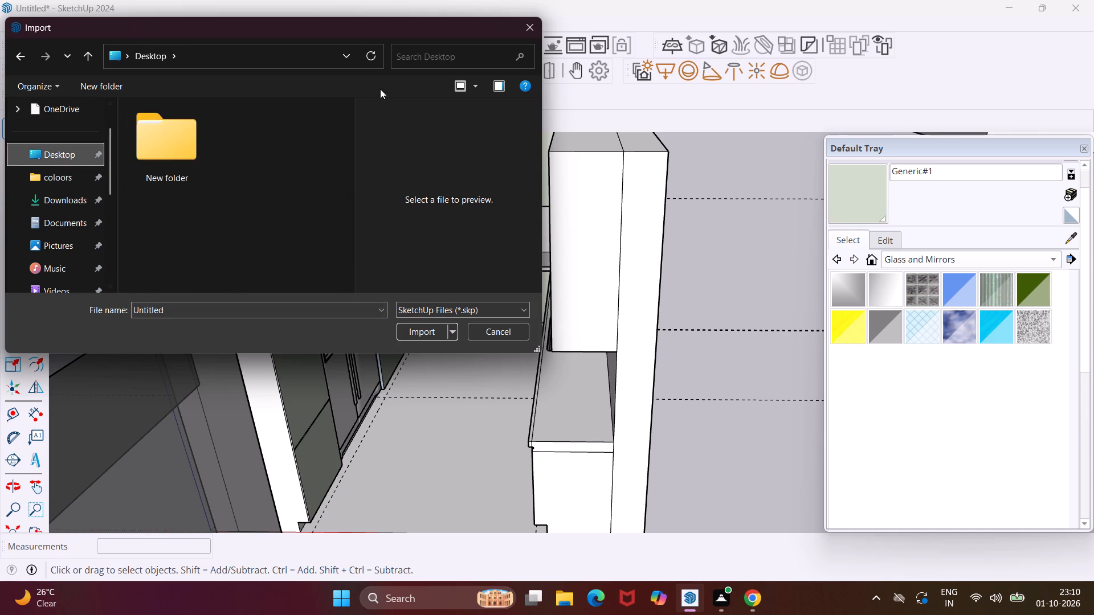
left_click(491, 82)
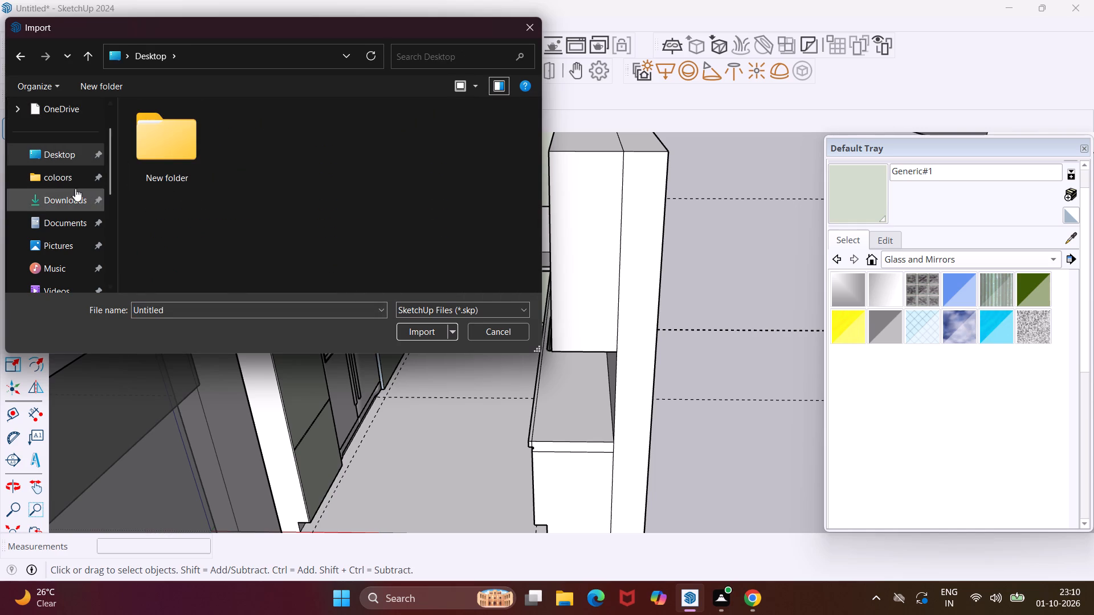
left_click(64, 175)
left_click(60, 197)
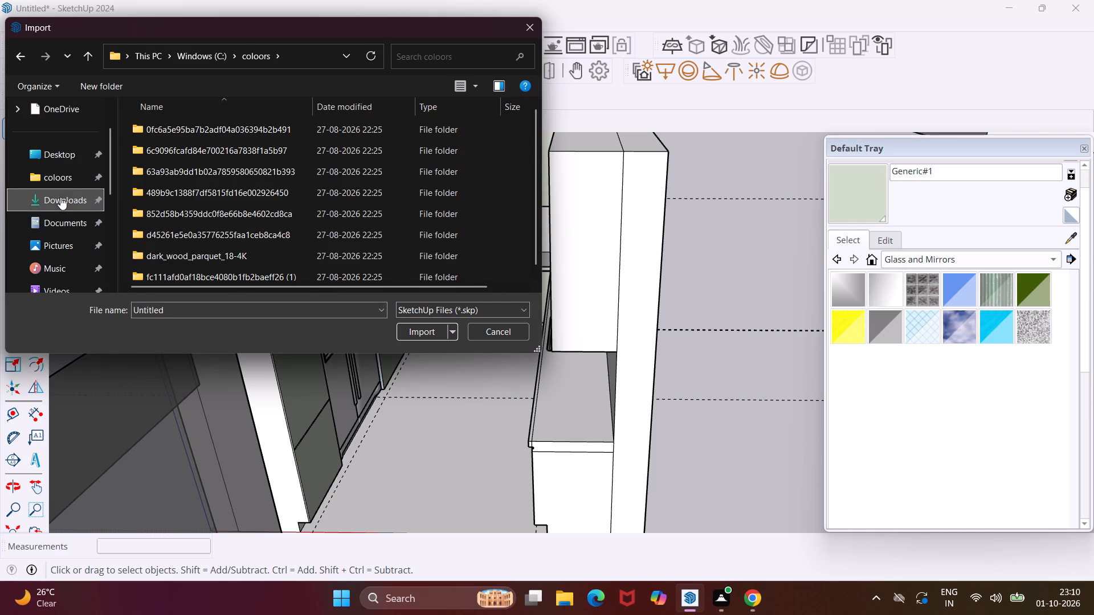
left_click(506, 86)
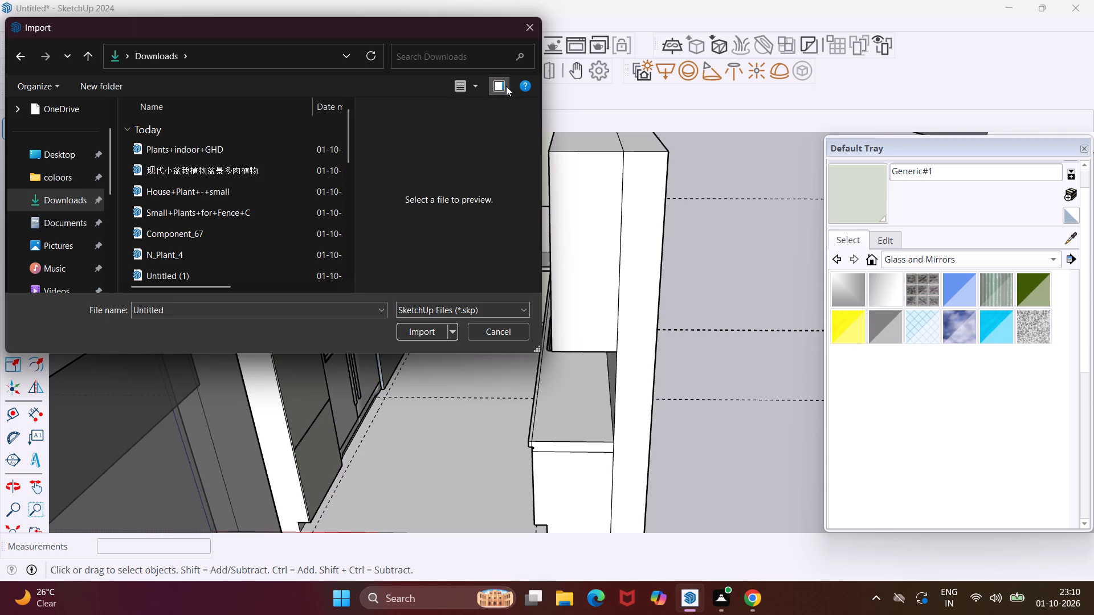
left_click(273, 144)
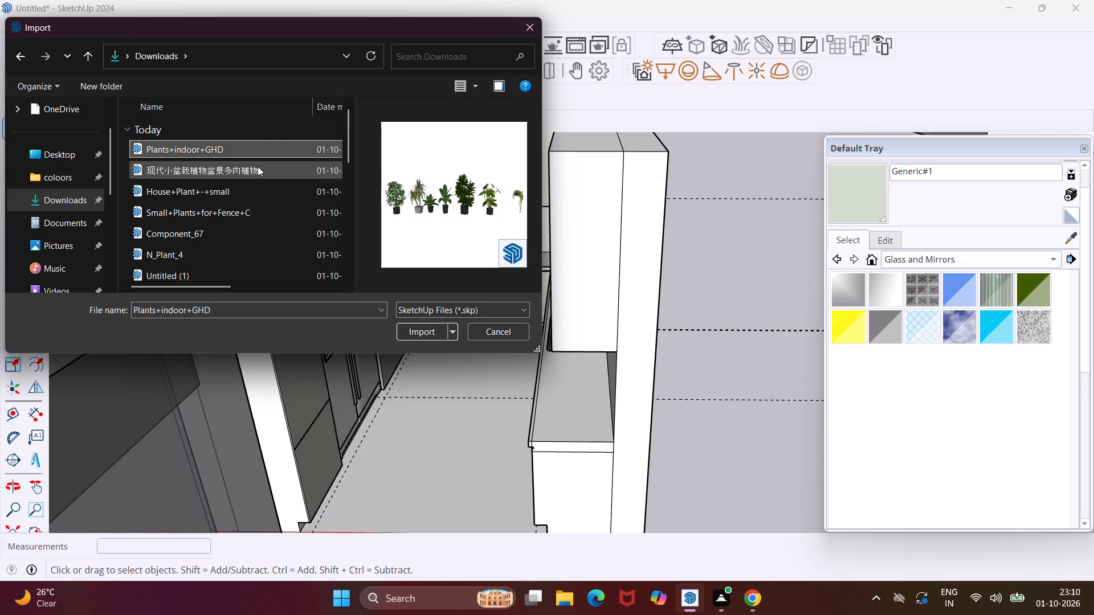
left_click(258, 166)
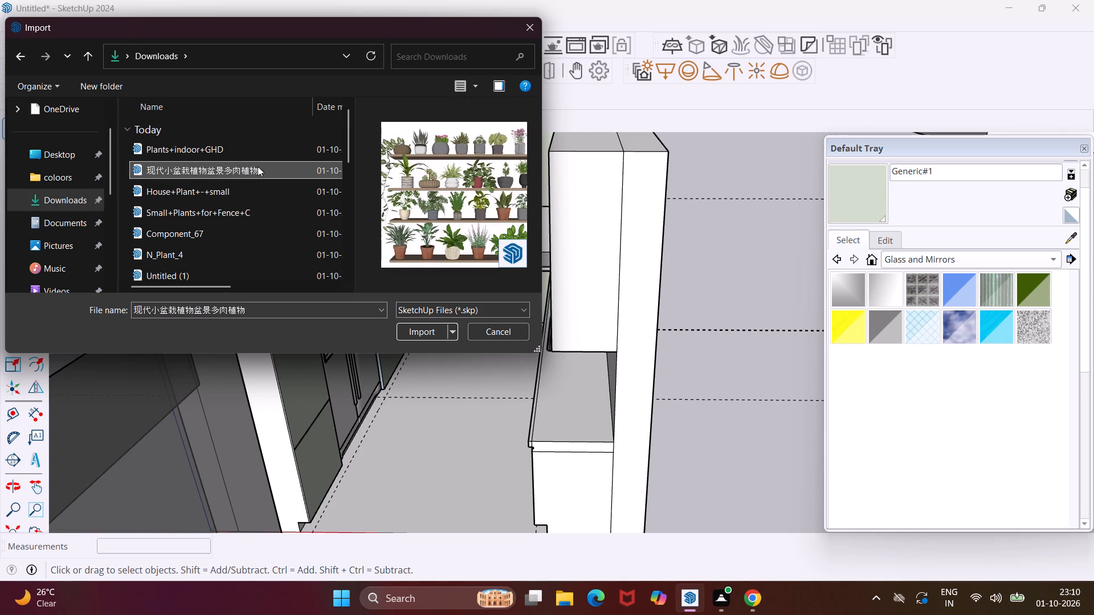
left_click(211, 202)
left_click(210, 193)
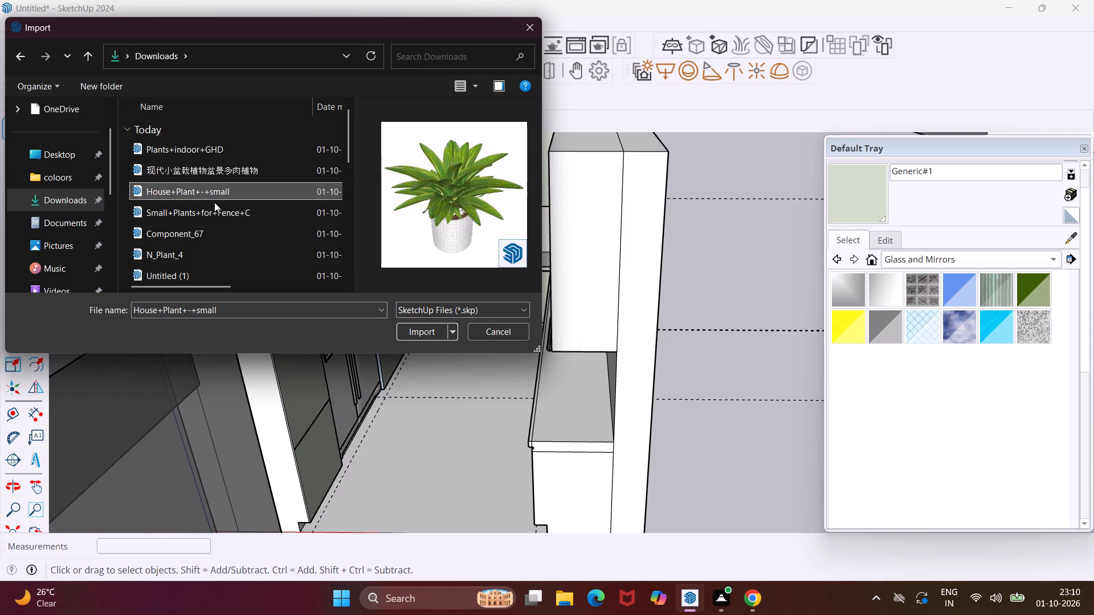
left_click(218, 208)
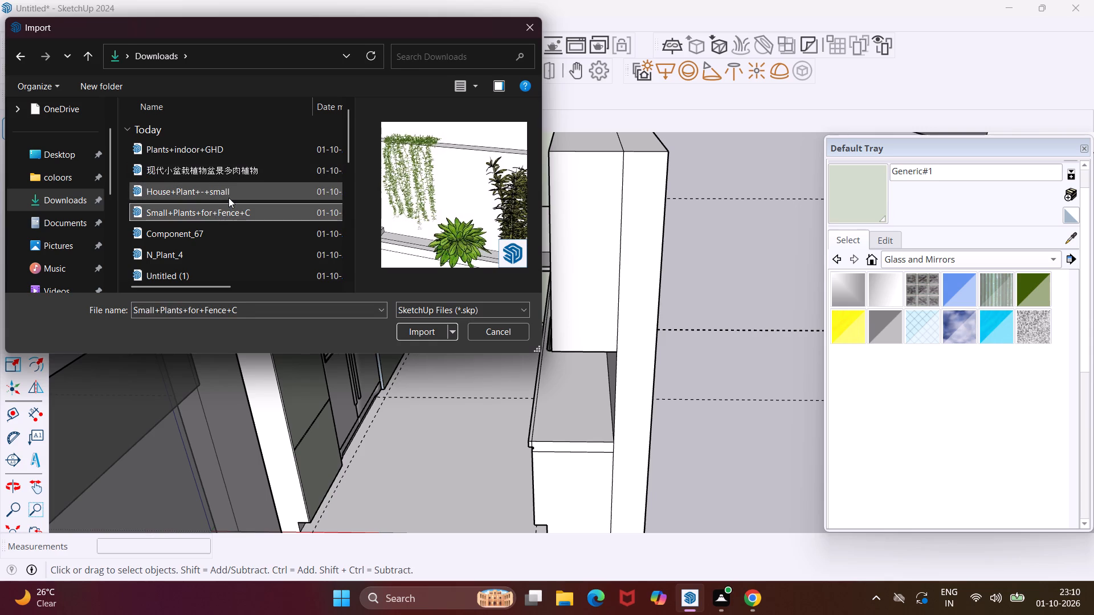
left_click(228, 198)
left_click(226, 180)
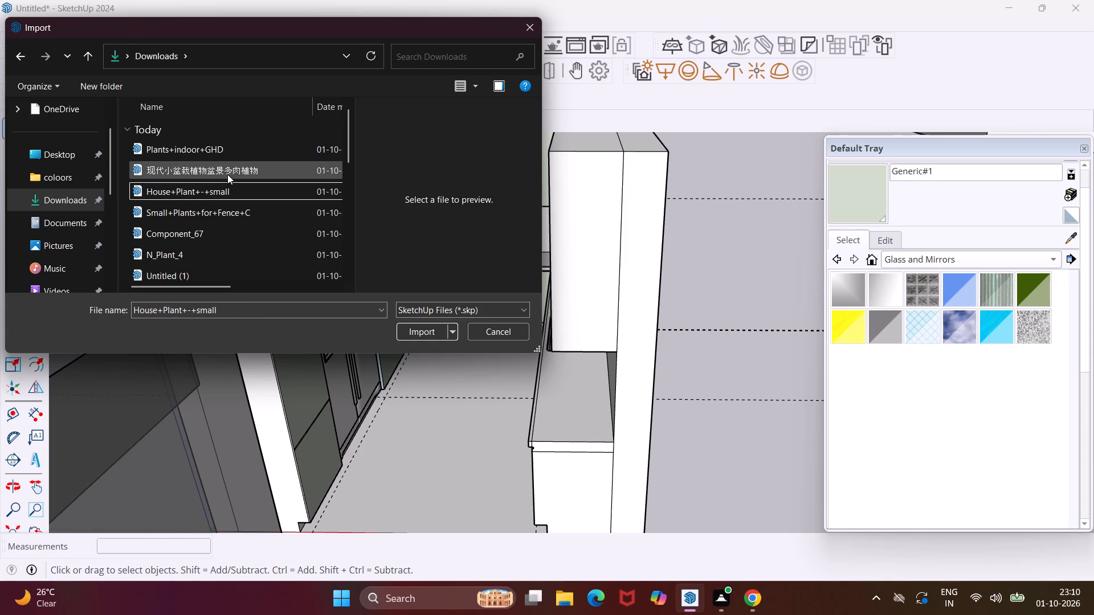
Import the plant shelf model 现代小盆栽植物盆景多肉植物 and place it in the empty space beside the kitchen, on the side away from the detached slab.
left_click(227, 174)
left_click(426, 329)
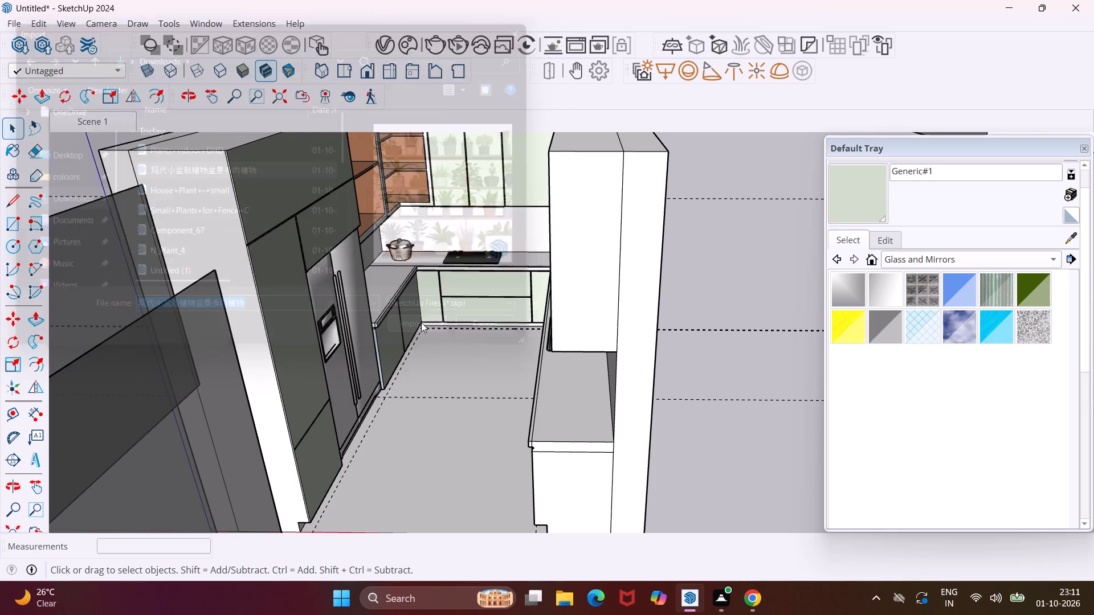
scroll(438, 198, "down", 5)
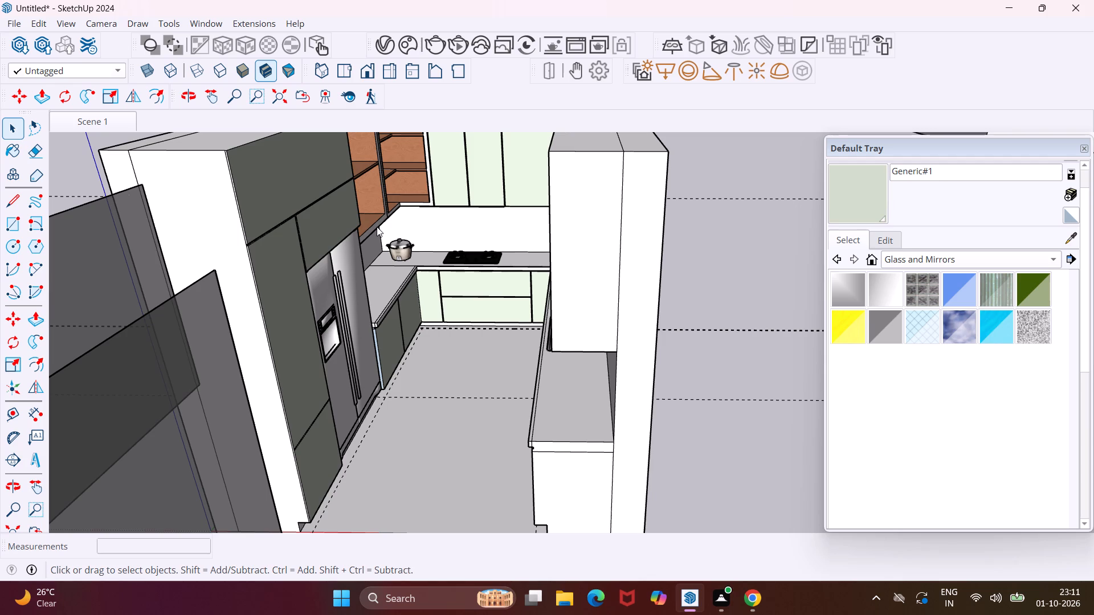
scroll(663, 263, "down", 6)
scroll(626, 235, "down", 5)
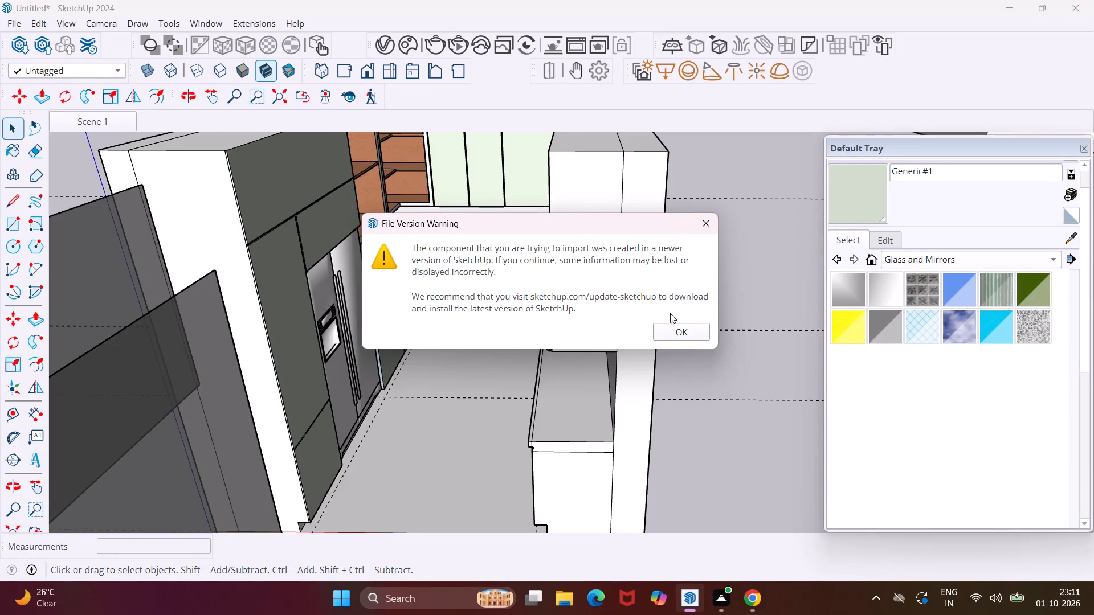
left_click(673, 328)
left_click(678, 327)
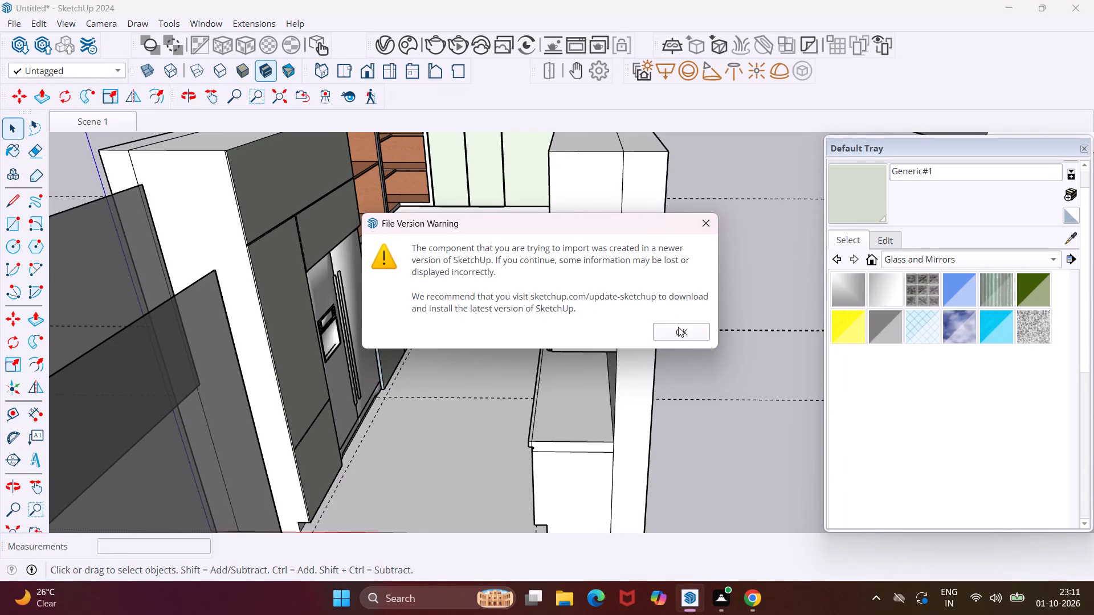
left_click(689, 325)
scroll(709, 223, "down", 15)
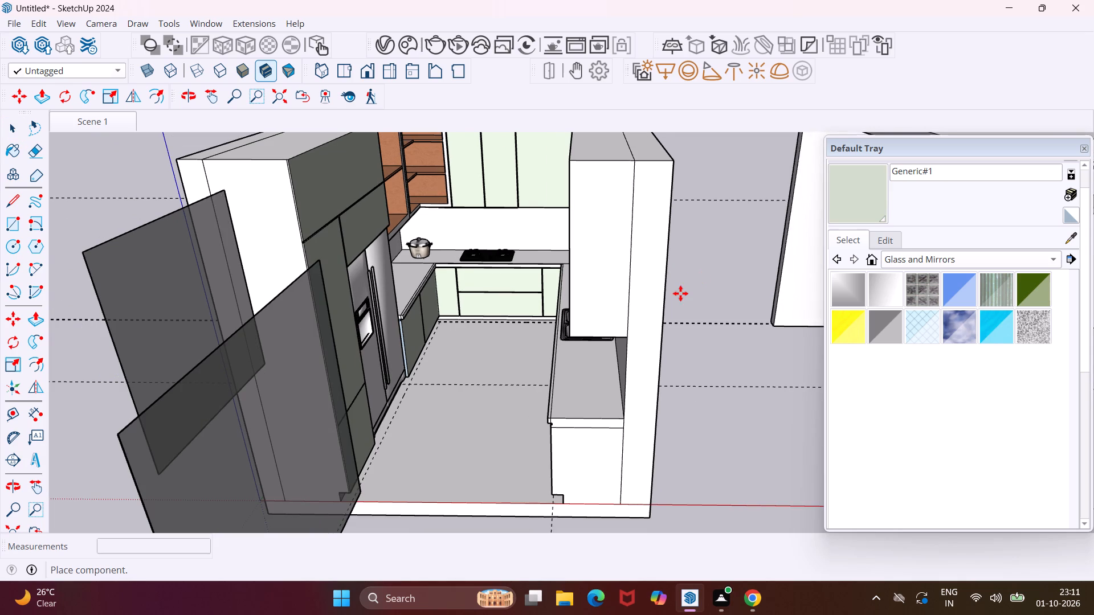
scroll(681, 293, "down", 16)
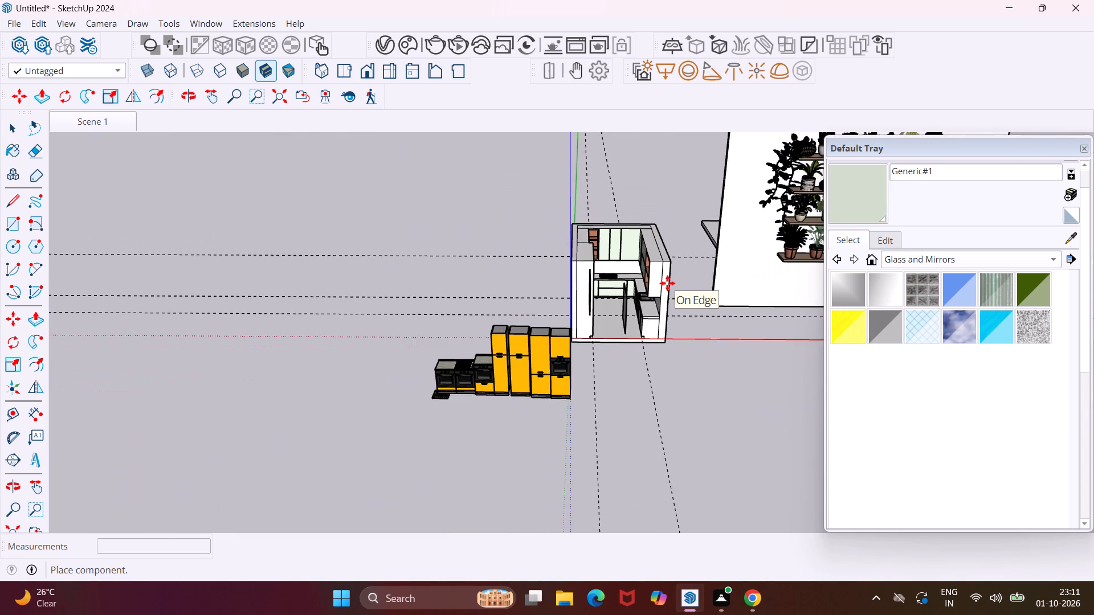
scroll(667, 283, "down", 4)
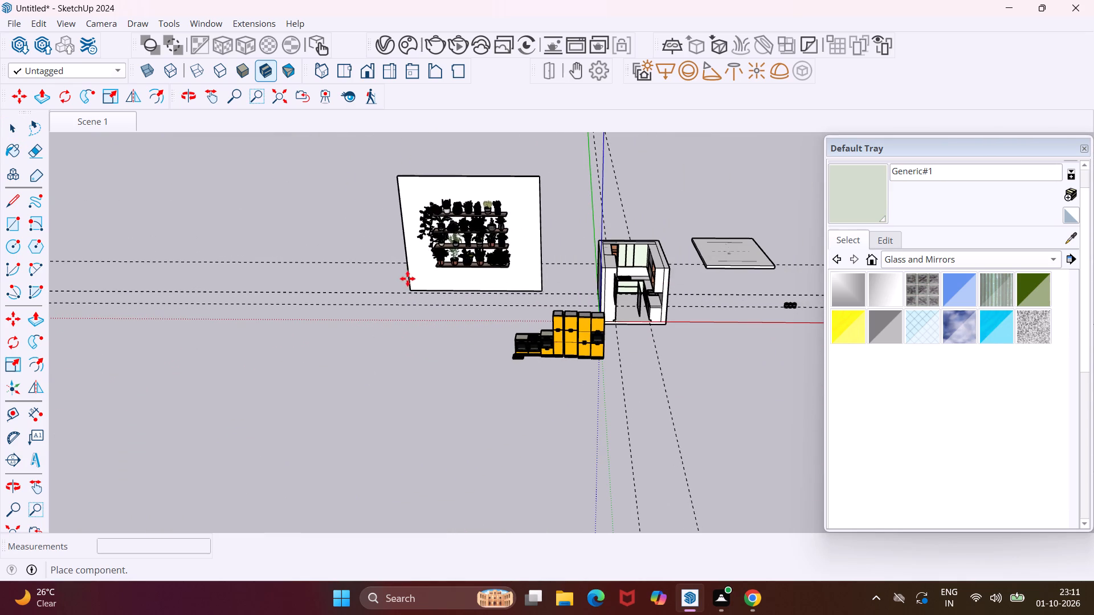
left_click(404, 278)
Examine the potted plants on the imported shelves up close from several angles.
scroll(466, 244, "up", 15)
middle_click_drag(468, 243, 676, 232)
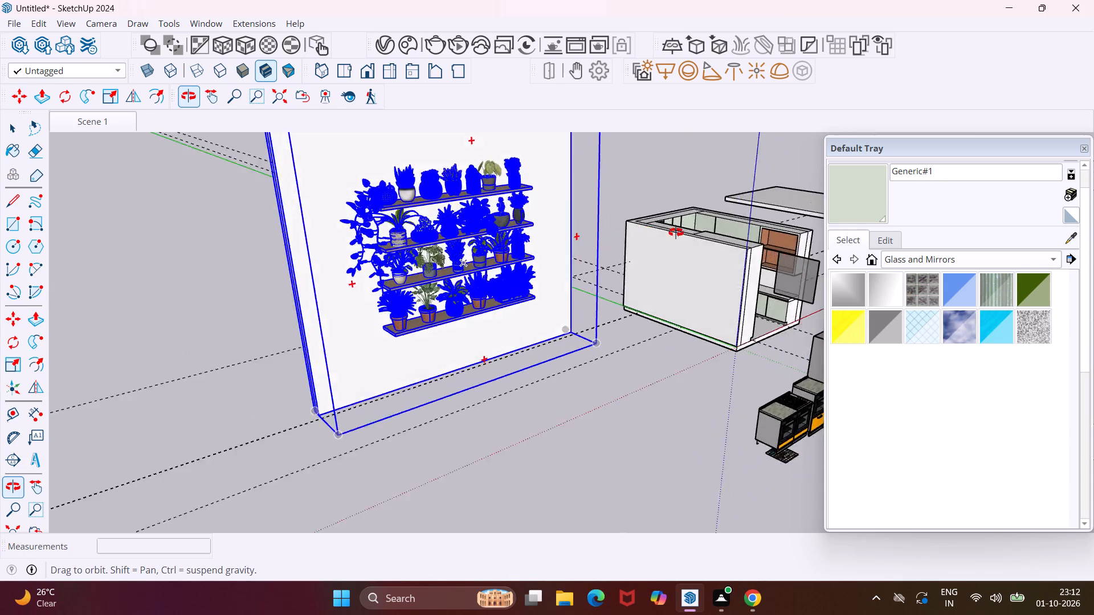
middle_click_drag(676, 232, 722, 232)
scroll(427, 282, "up", 4)
middle_click_drag(427, 282, 455, 276)
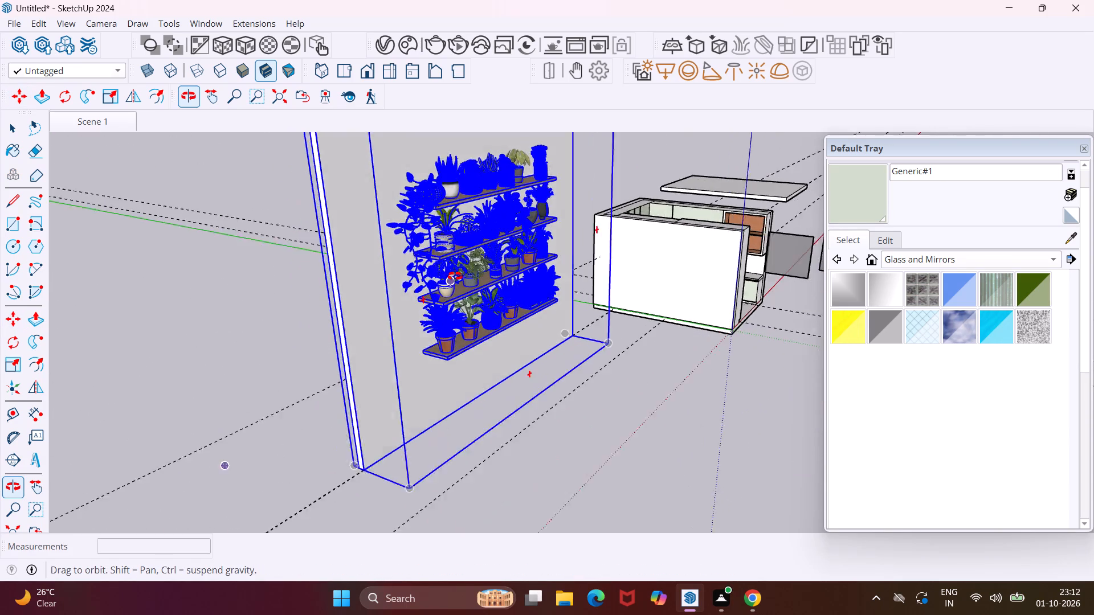
middle_click_drag(455, 276, 499, 272)
middle_click_drag(559, 265, 381, 266)
scroll(541, 259, "up", 1)
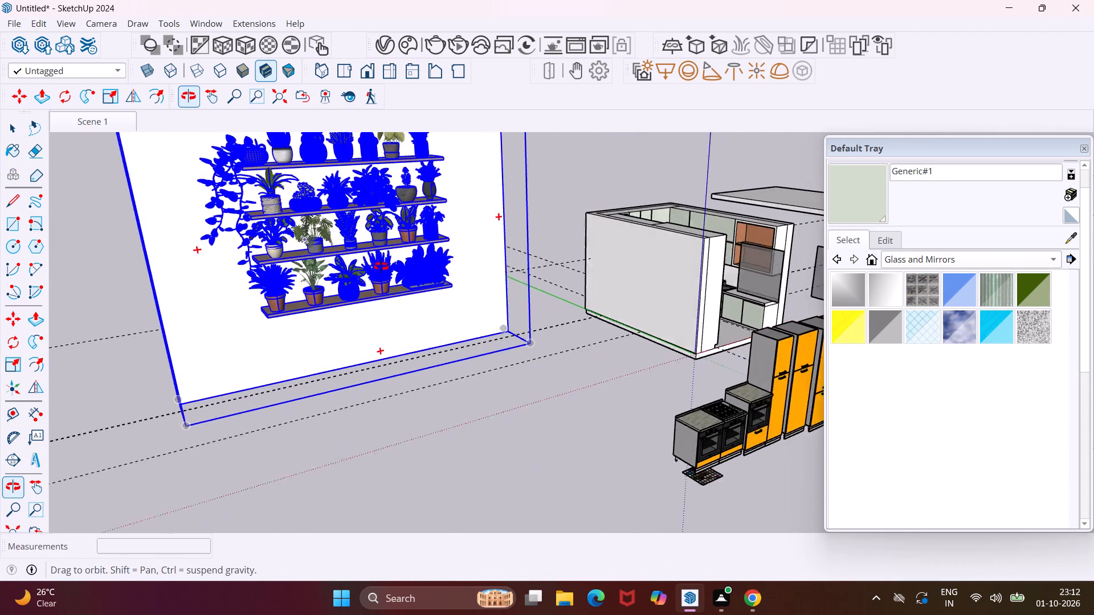
middle_click_drag(381, 266, 373, 266)
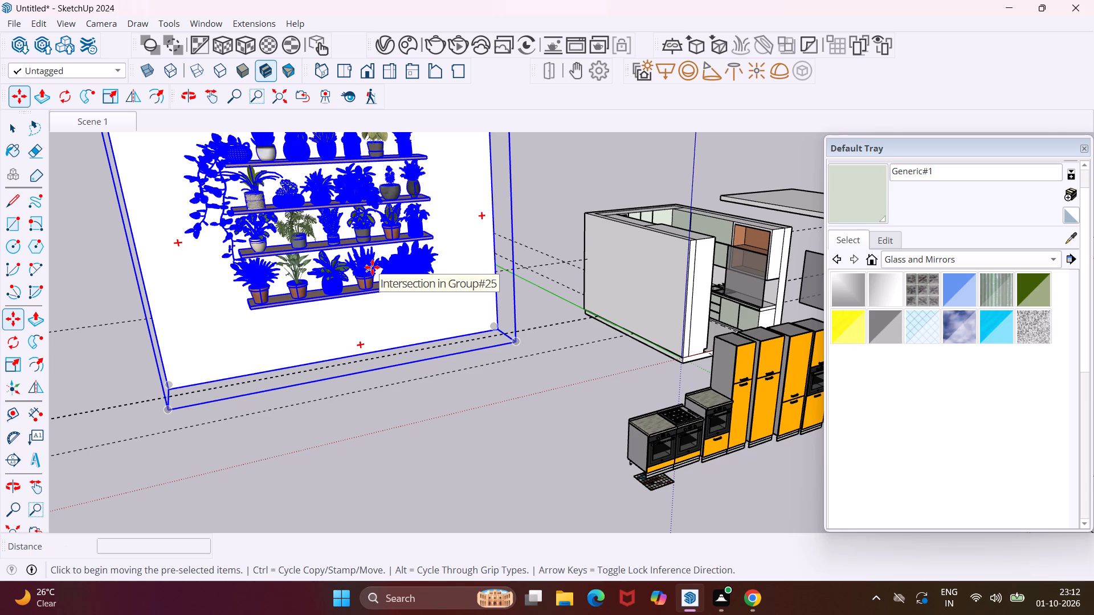